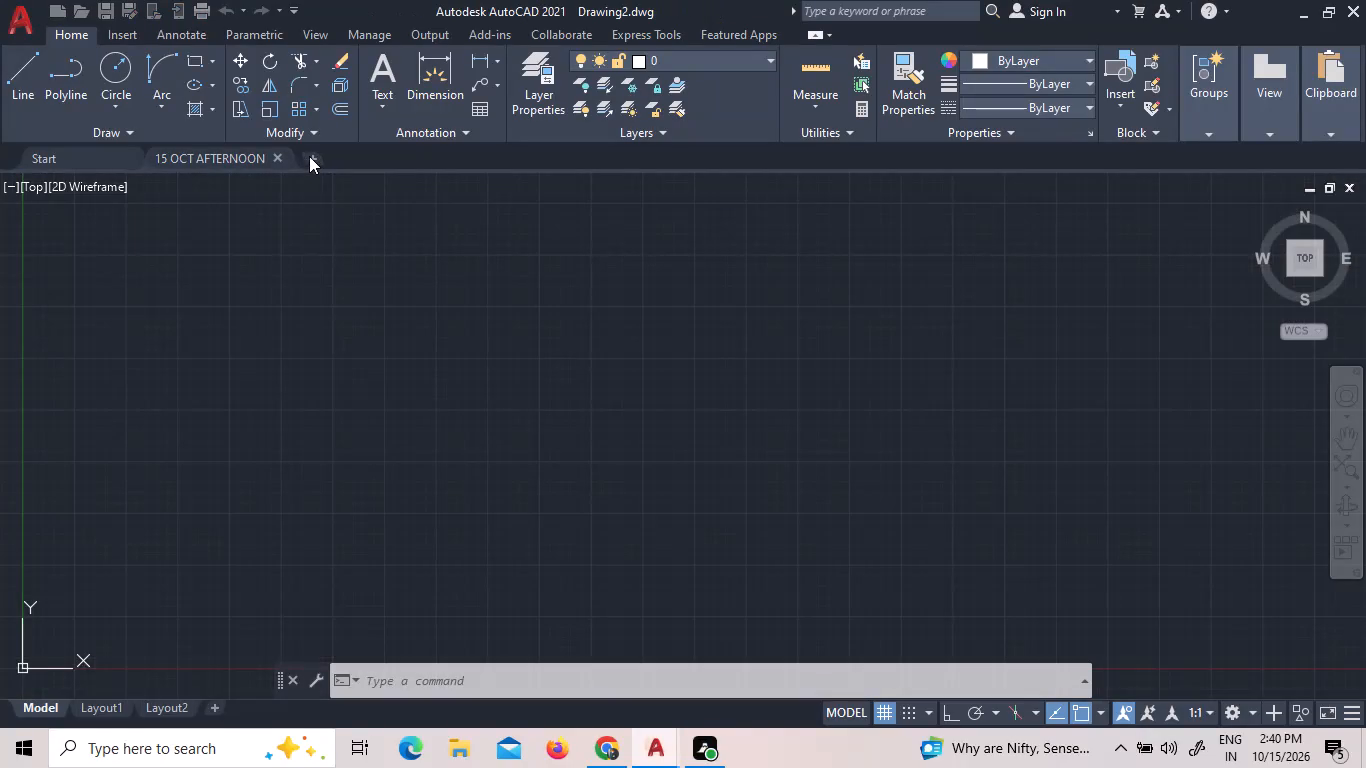
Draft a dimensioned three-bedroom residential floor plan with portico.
Start a new blank drawing and close the 15 OCT AFTERNOON drawing.
left_click(309, 156)
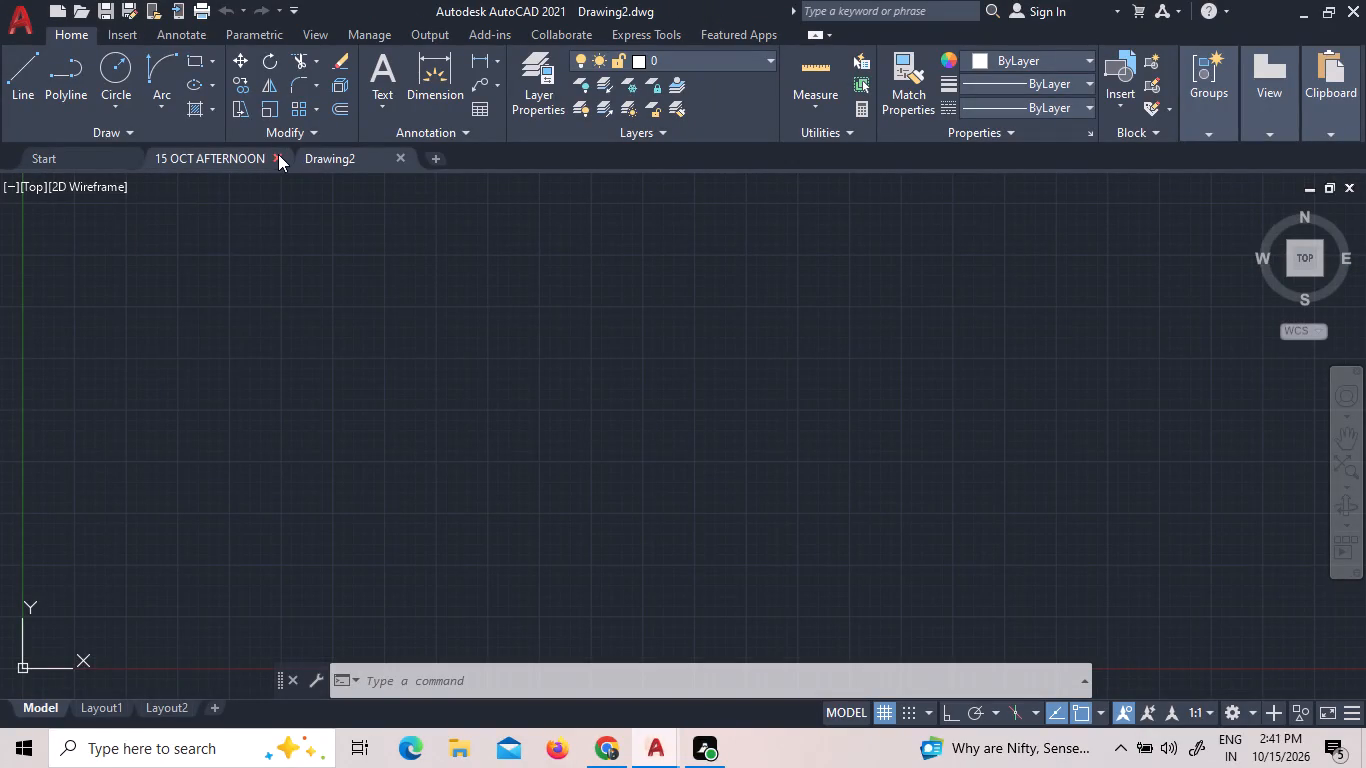
left_click(278, 154)
left_click(278, 154)
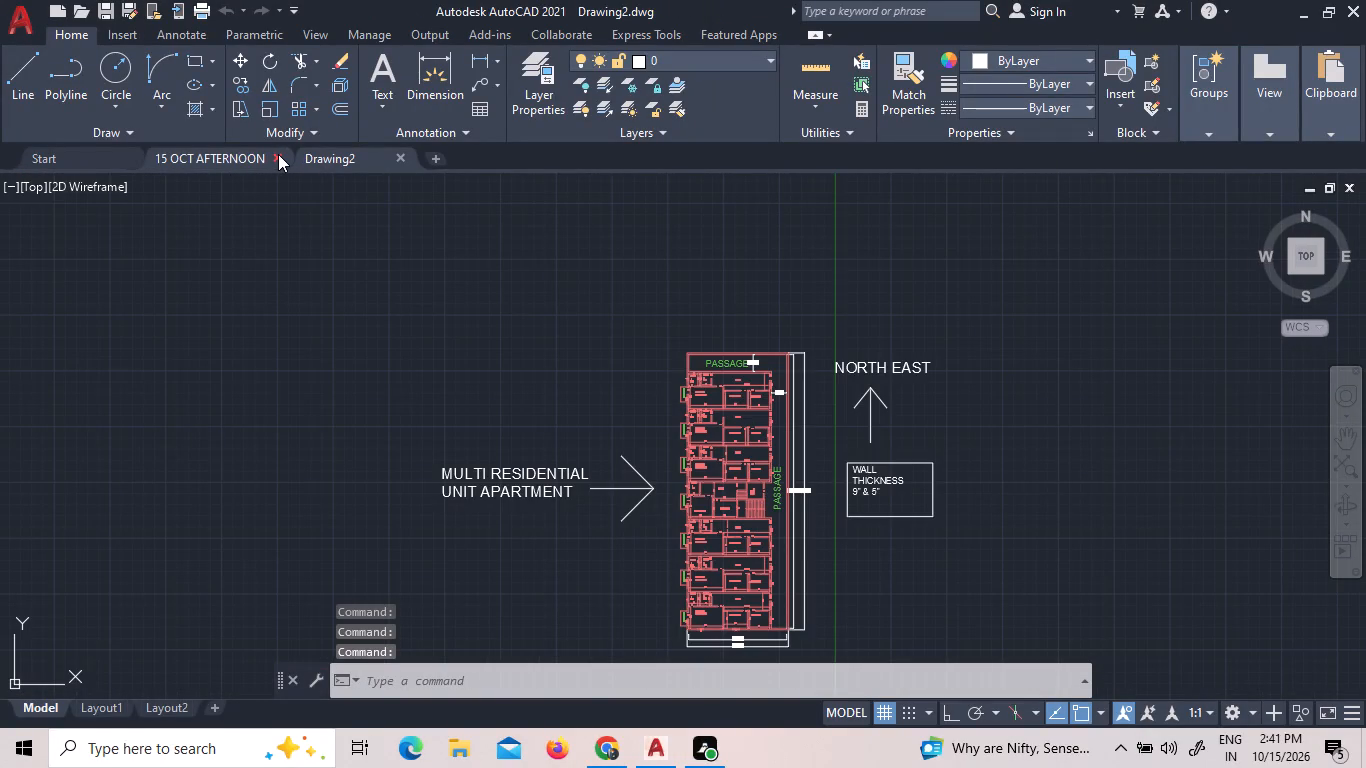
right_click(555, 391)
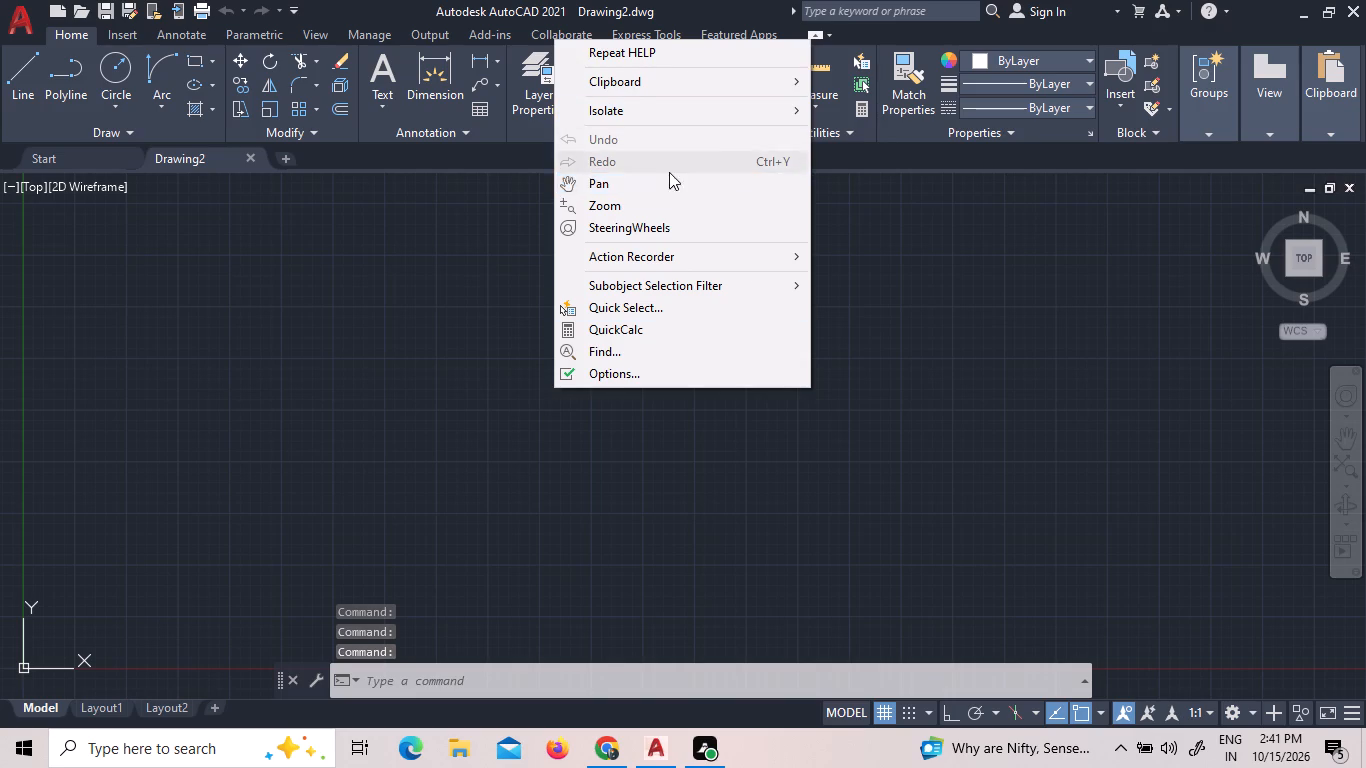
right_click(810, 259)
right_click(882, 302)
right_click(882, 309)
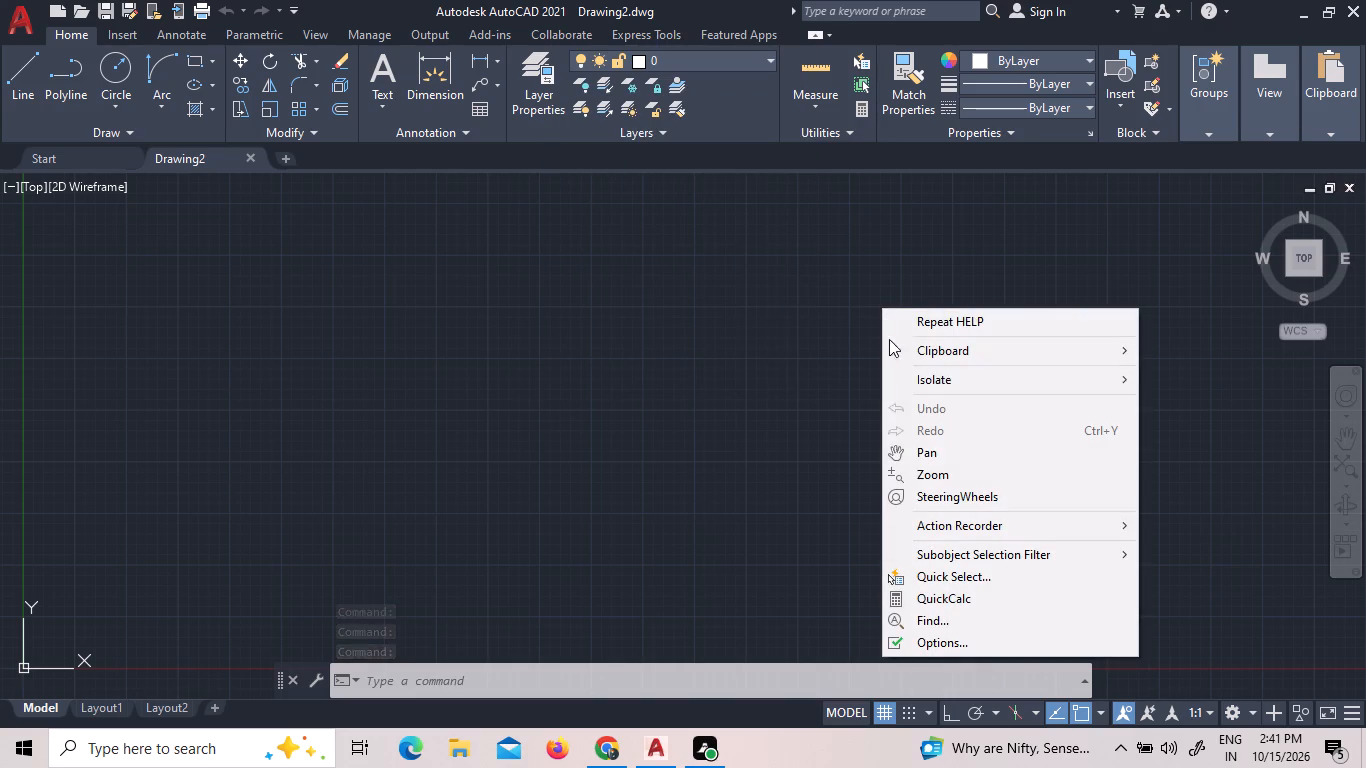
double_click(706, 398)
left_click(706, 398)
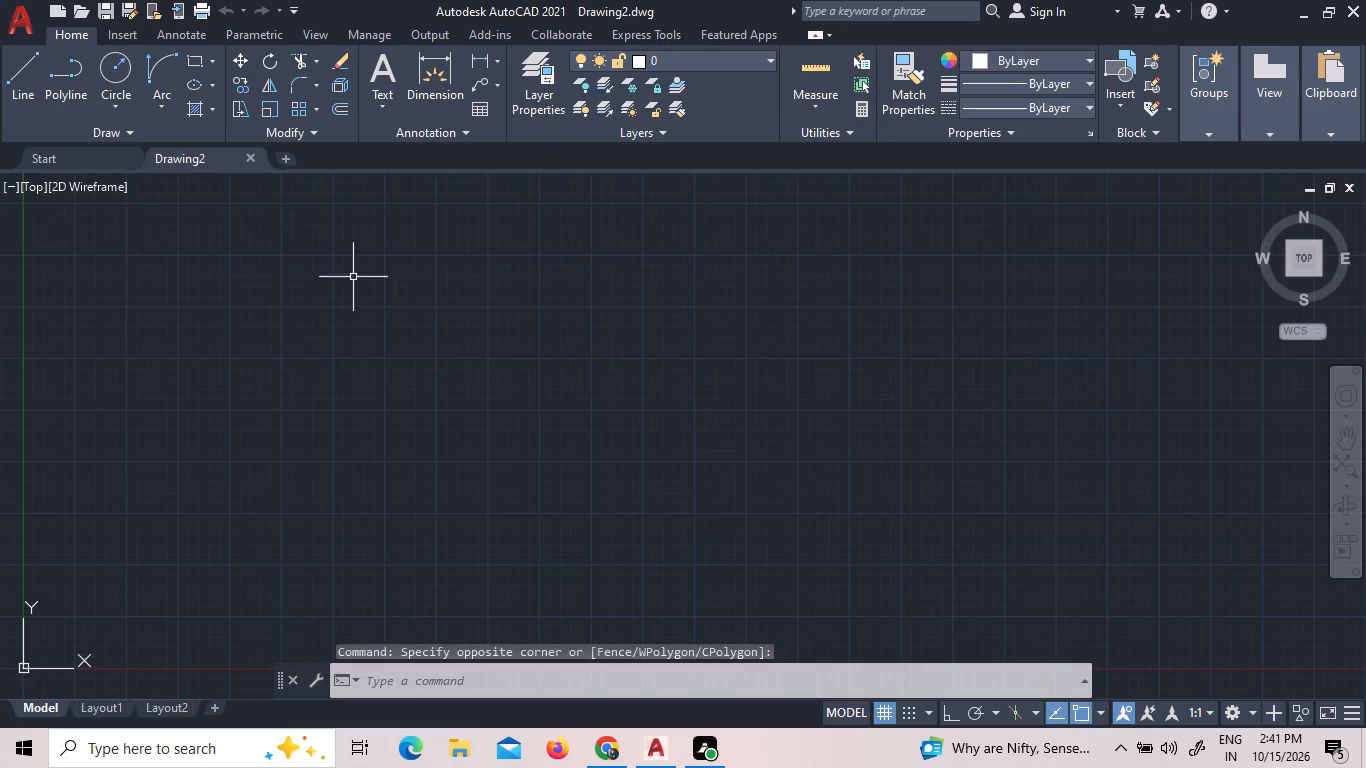
Close the blank Drawing2 and start a fresh blank drawing from the Start page.
left_click(245, 153)
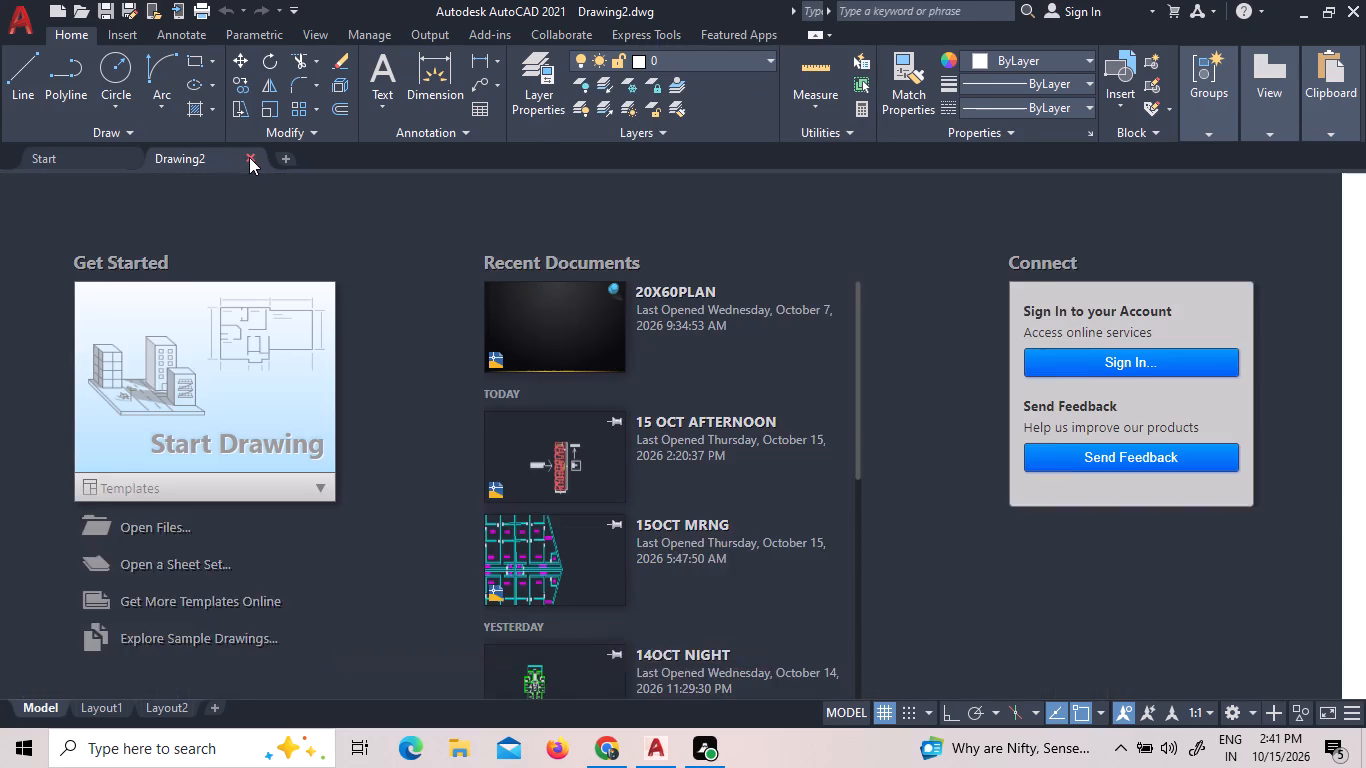
left_click(246, 329)
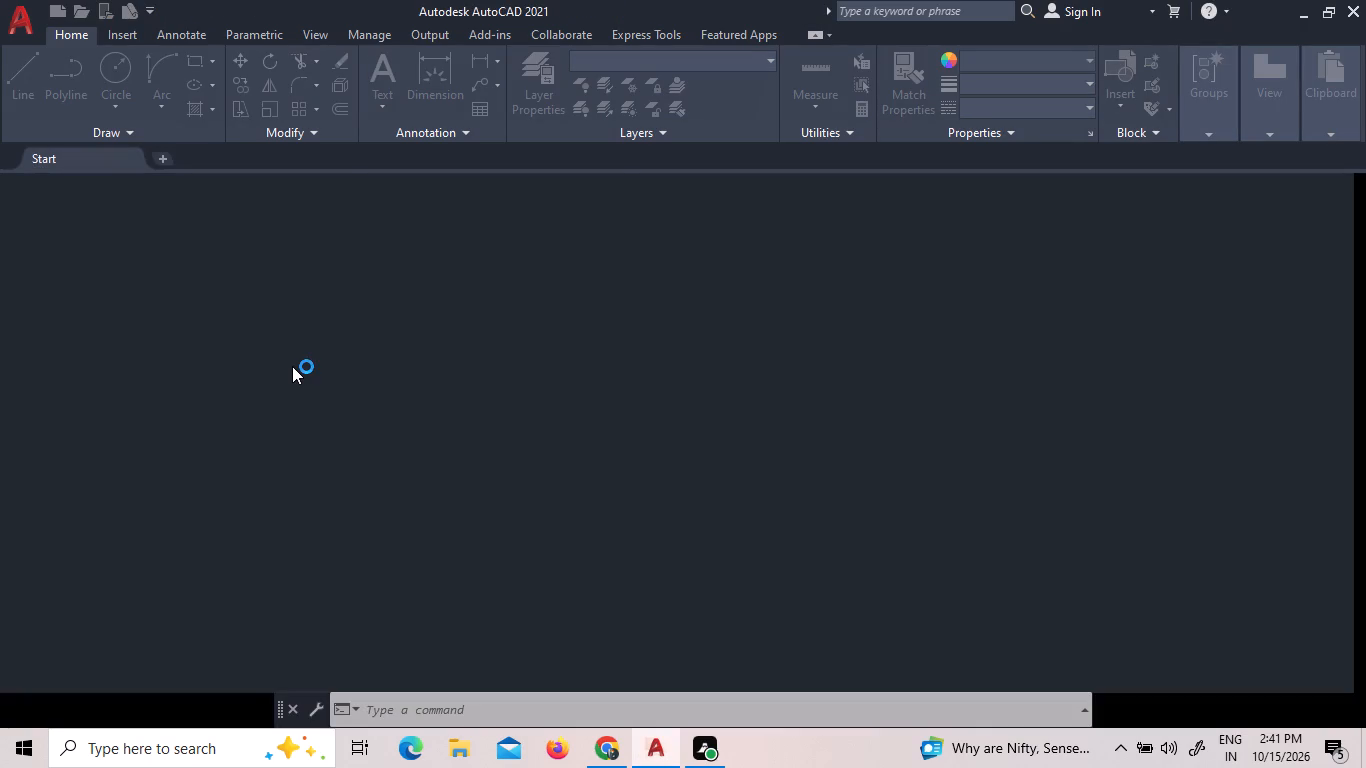
Turn on command logging with LOGFILEON.
type("LOG")
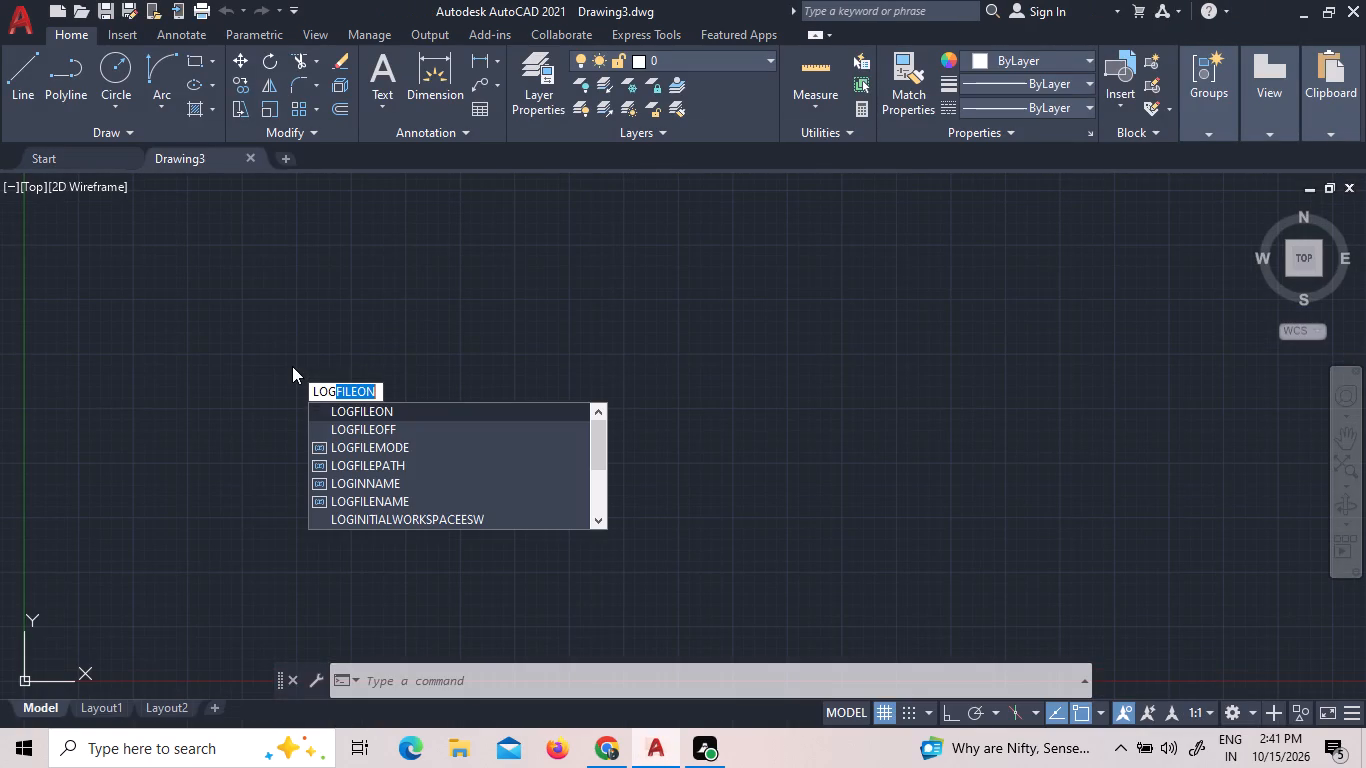
key("Return")
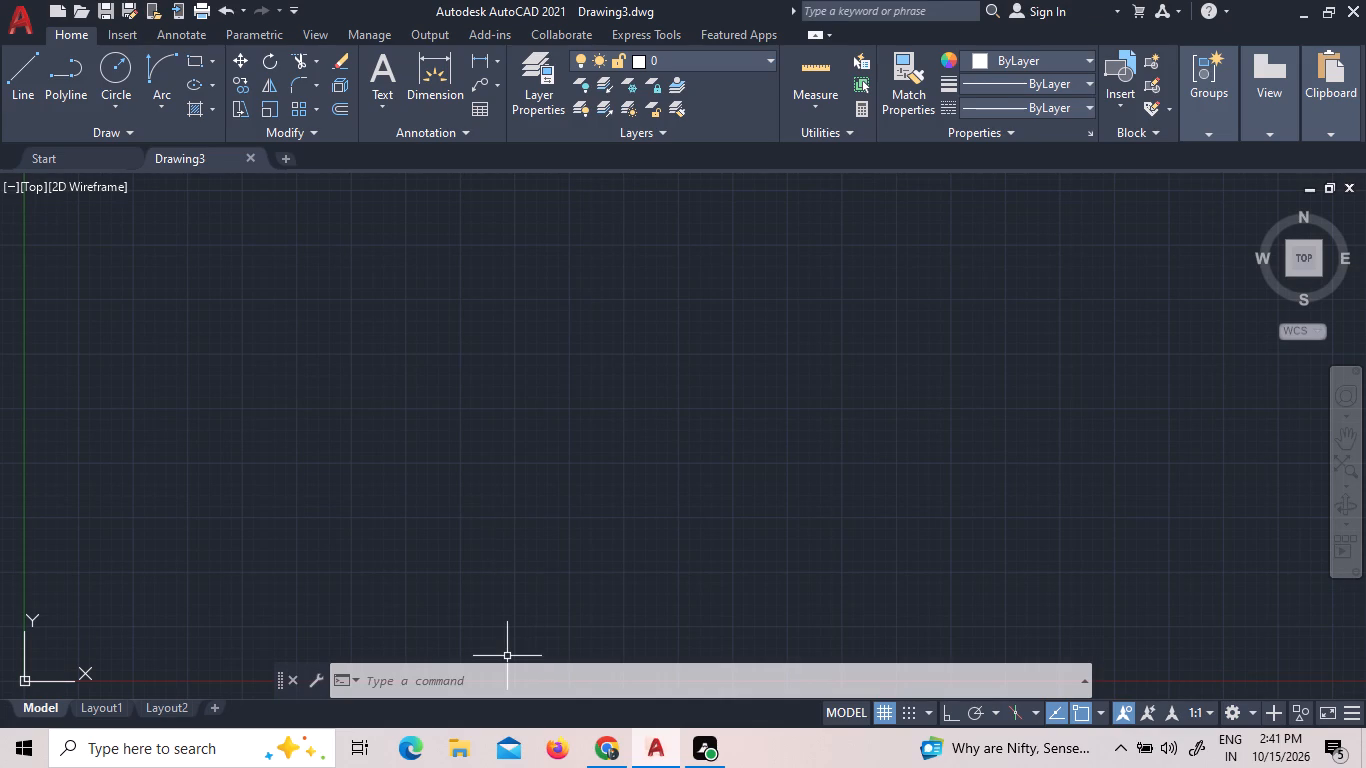
Set the drawing units' length type to Engineering with a precision of 0'-0".
type("UN")
key("Return")
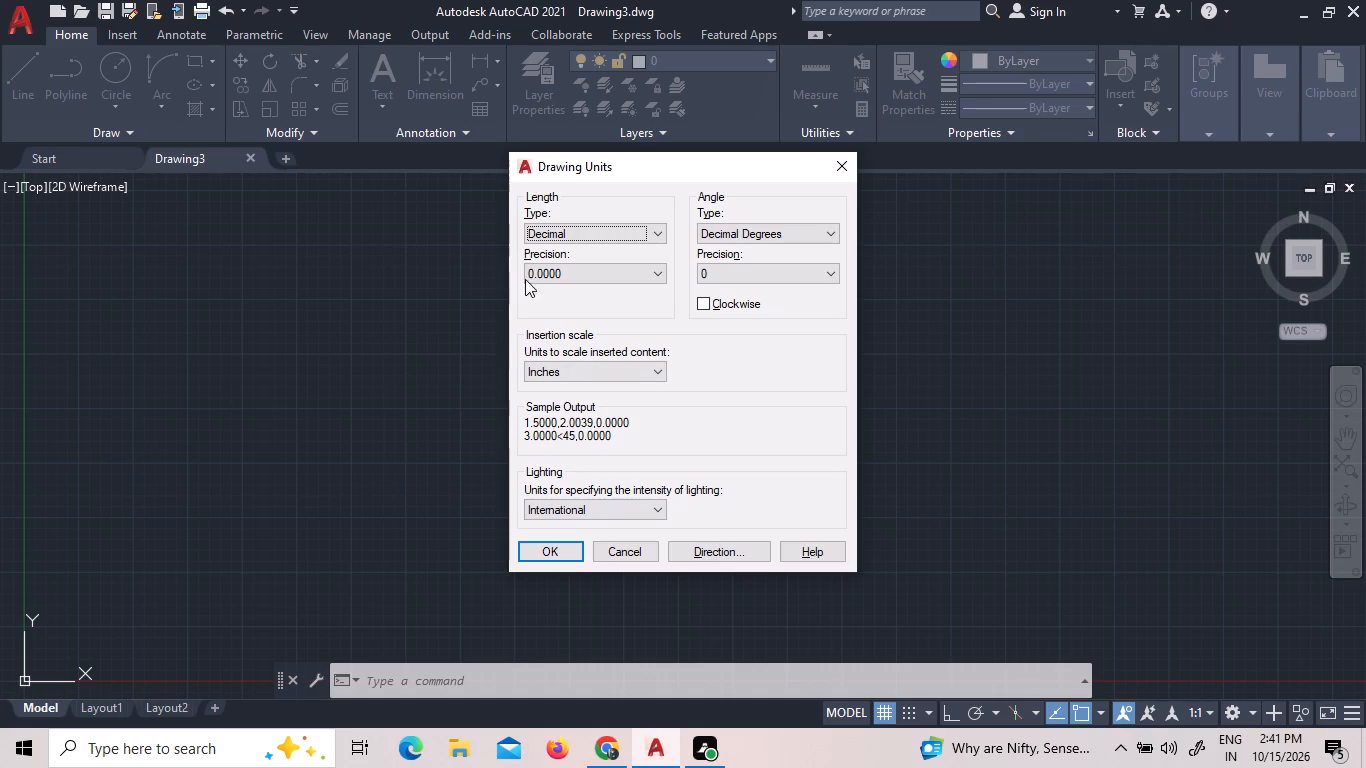
left_click(531, 242)
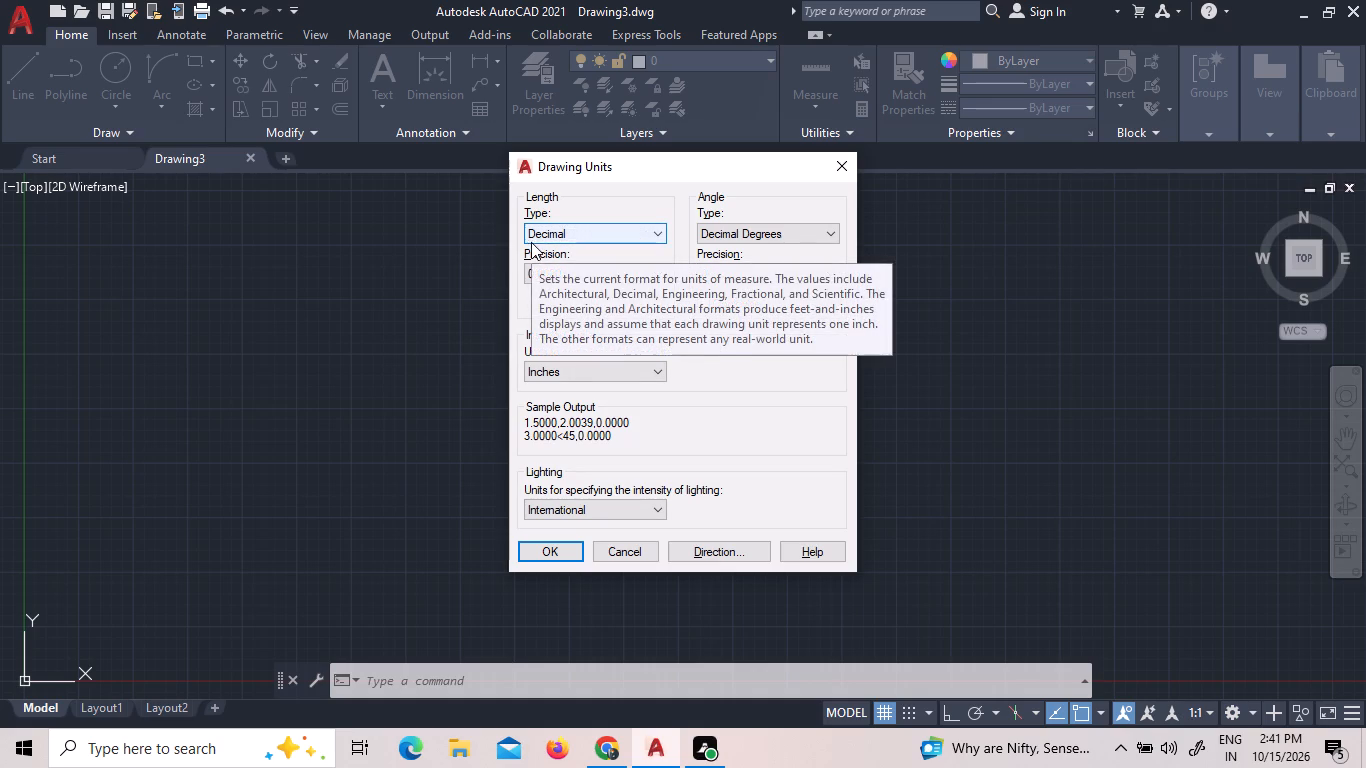
left_click(544, 282)
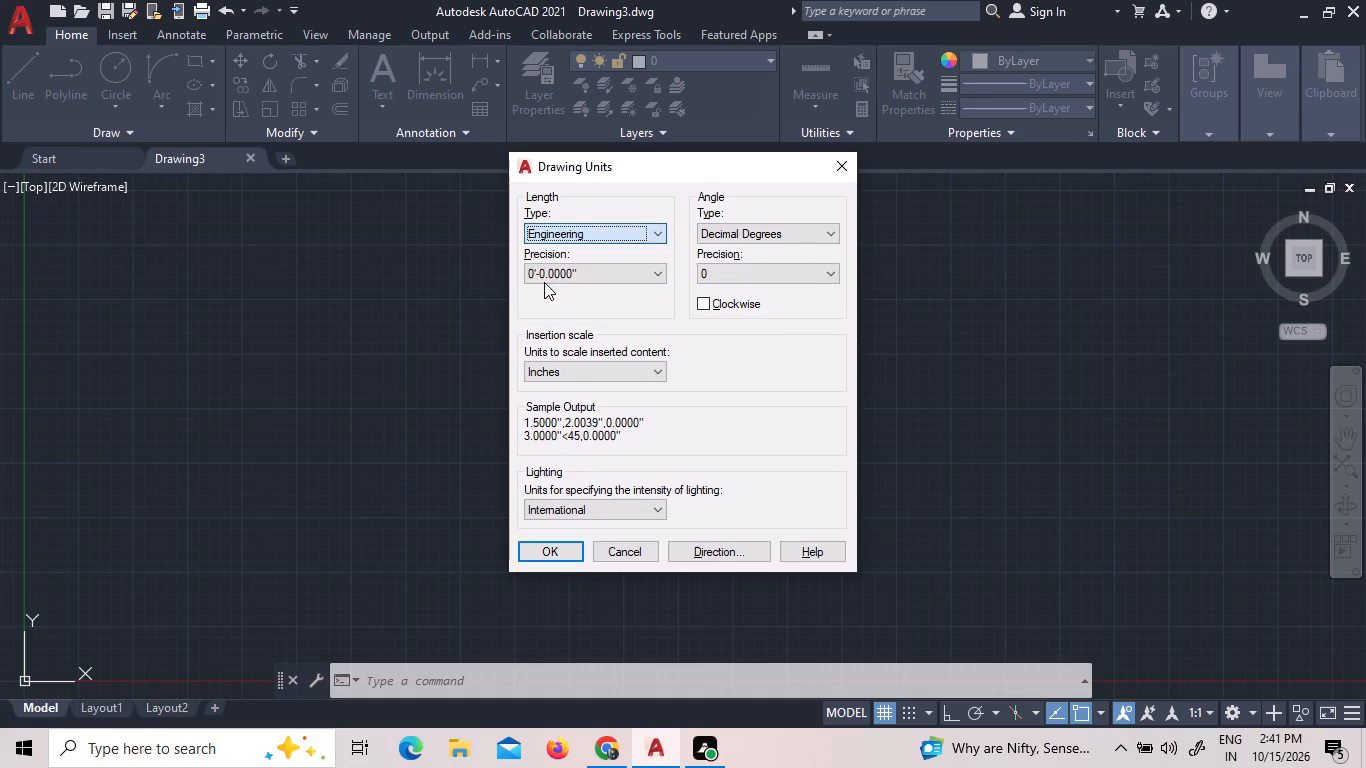
left_click(552, 275)
left_click(552, 285)
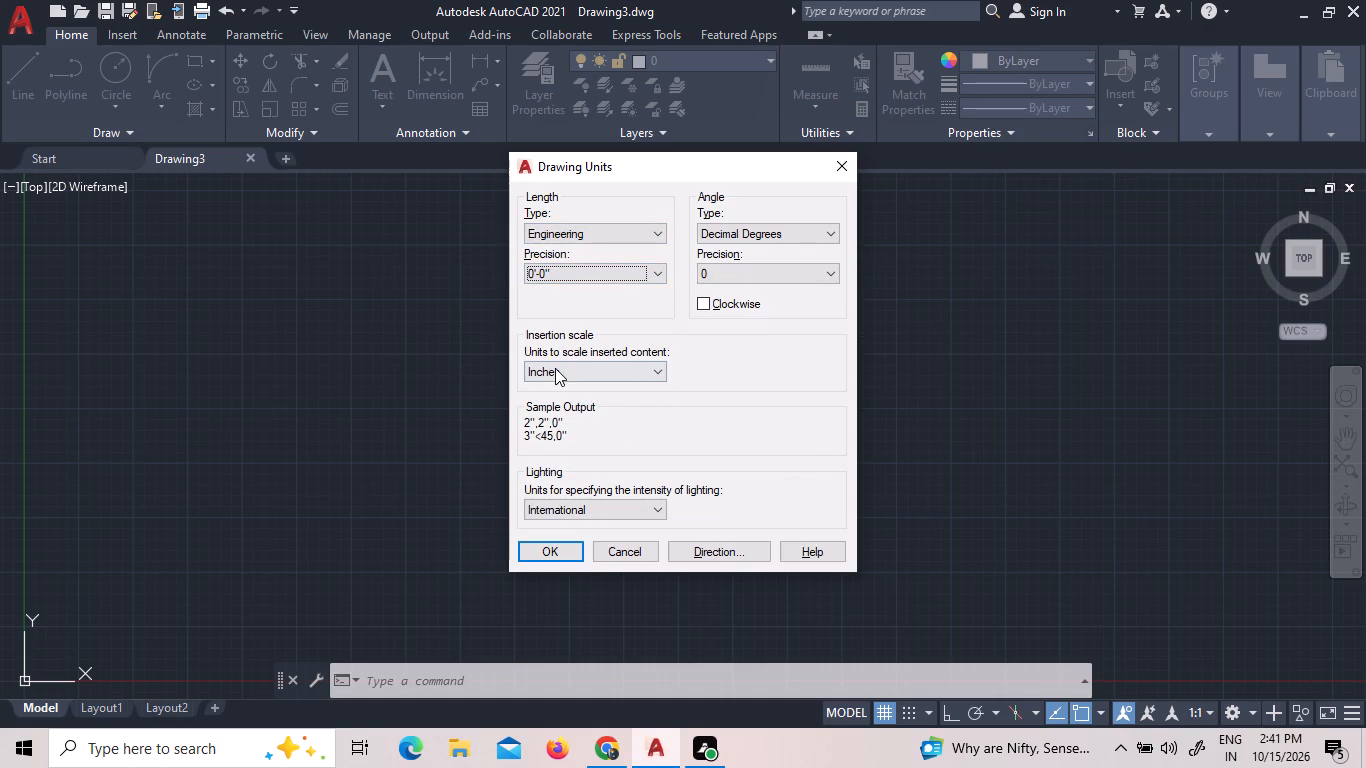
left_click(571, 552)
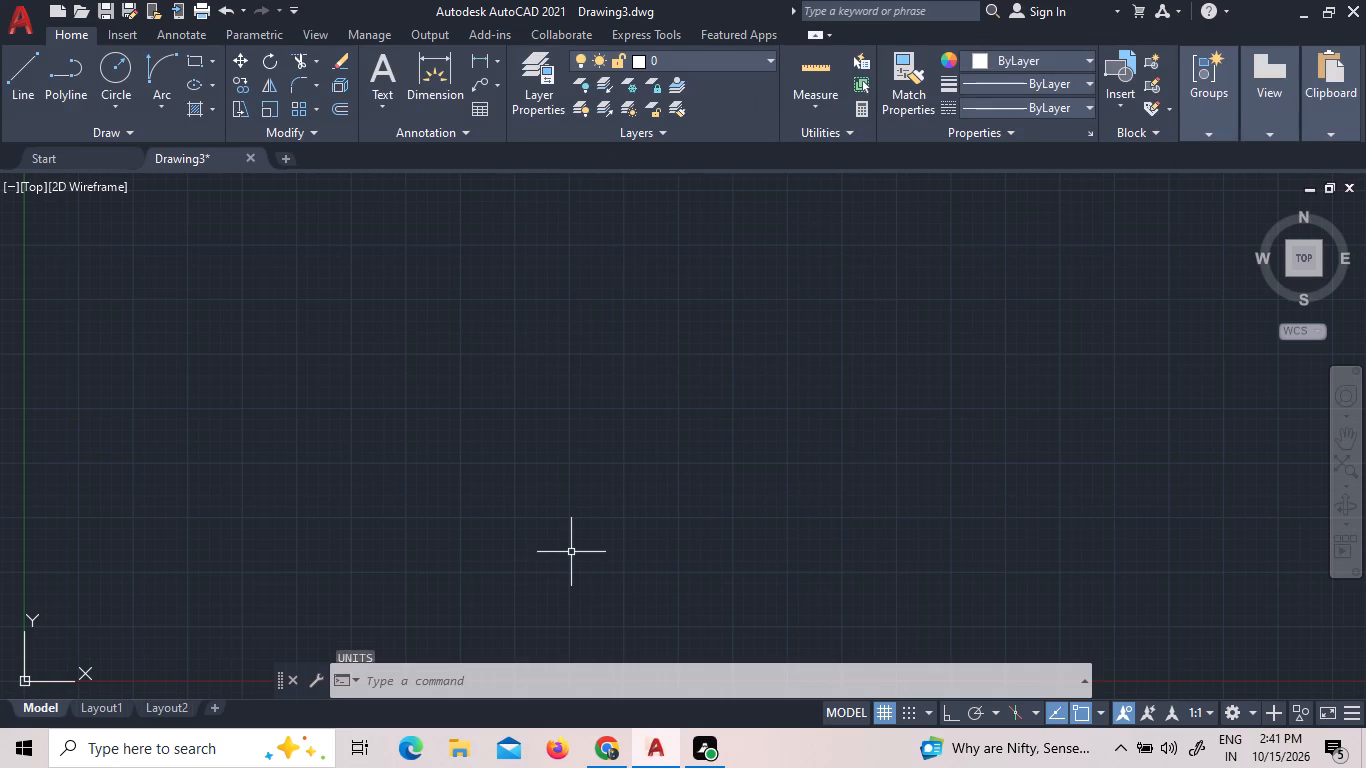
Modify the Standard dimension style and set its text height to 1".
key("d")
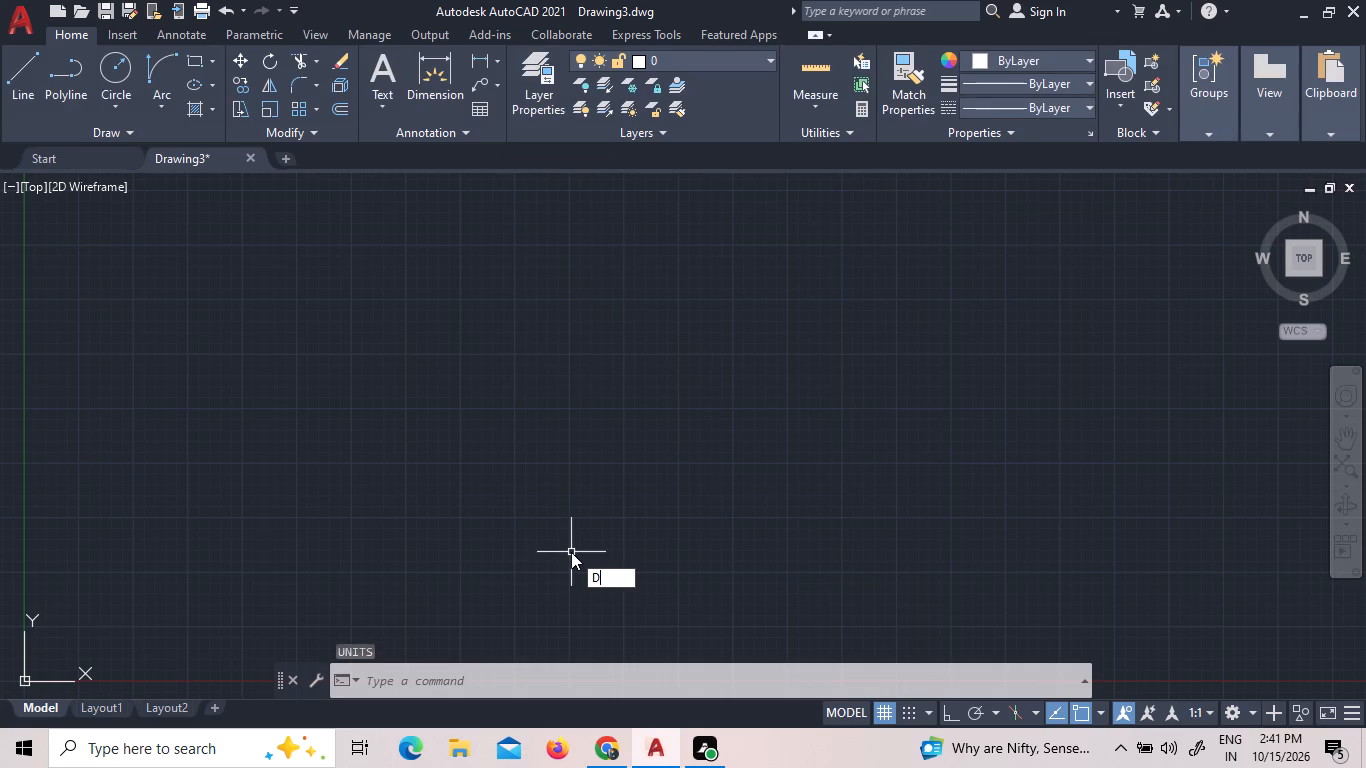
type("IMS")
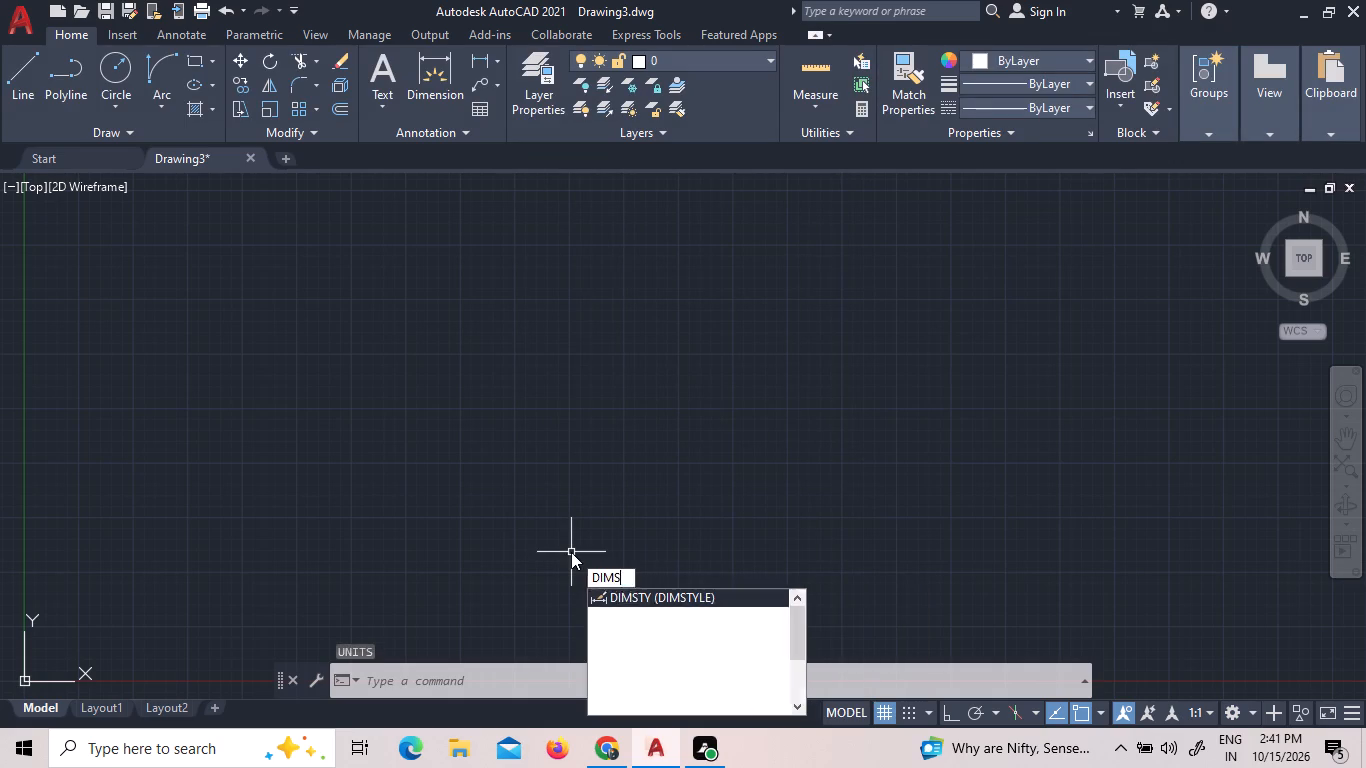
left_click(686, 589)
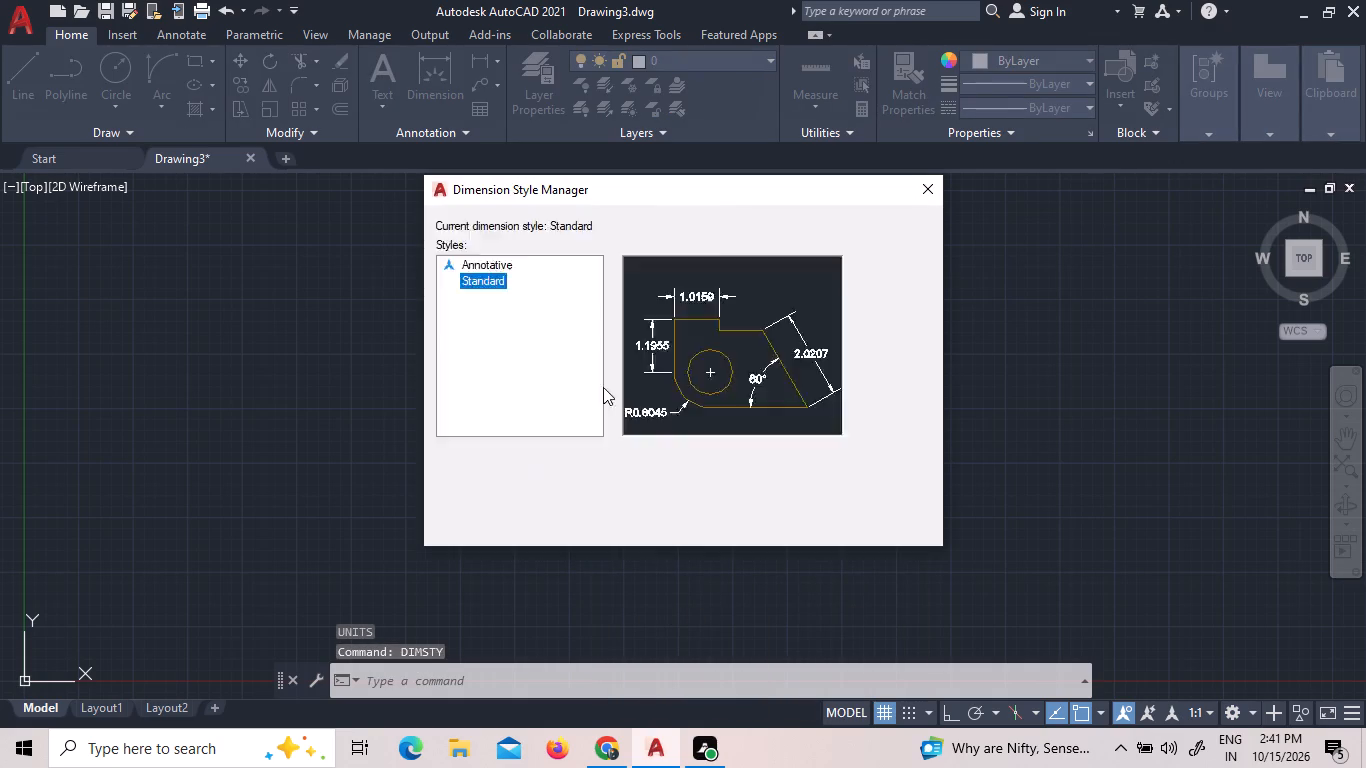
left_click(932, 328)
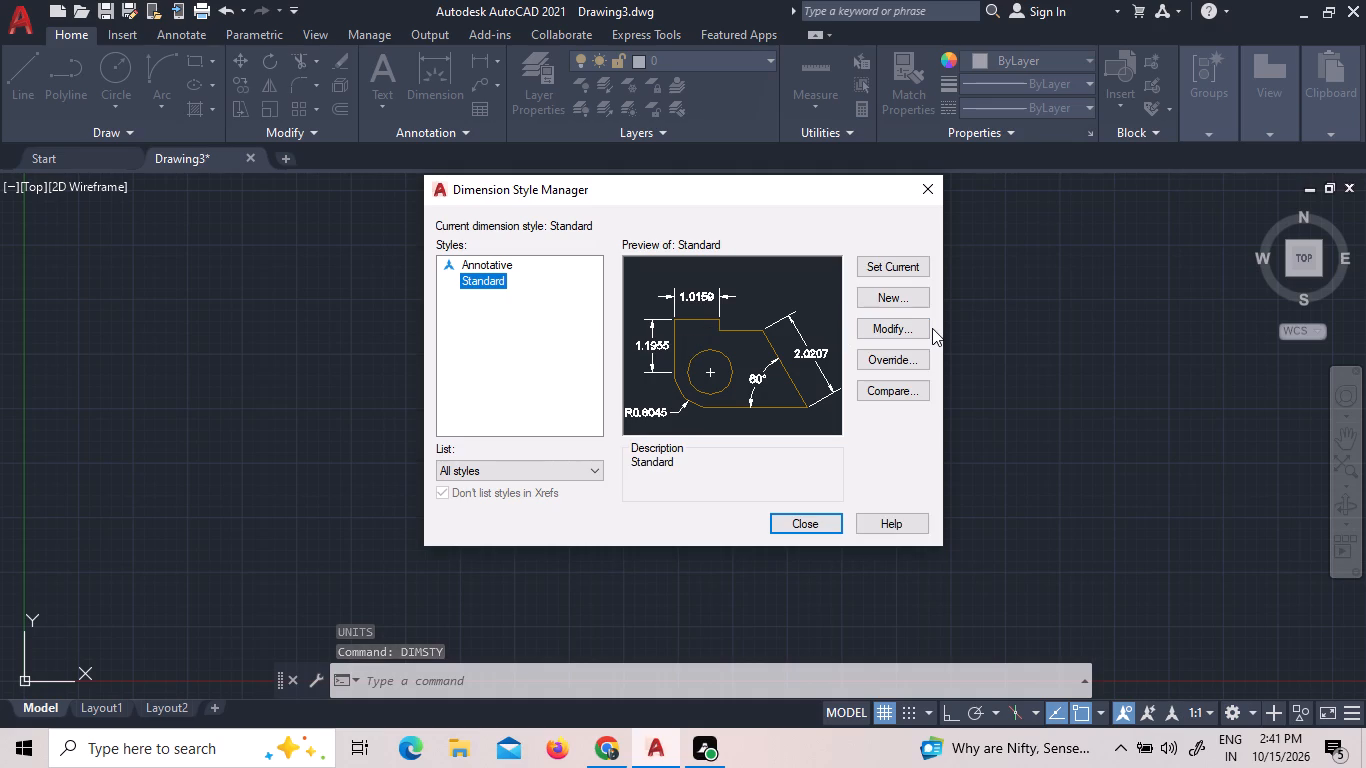
left_click(877, 329)
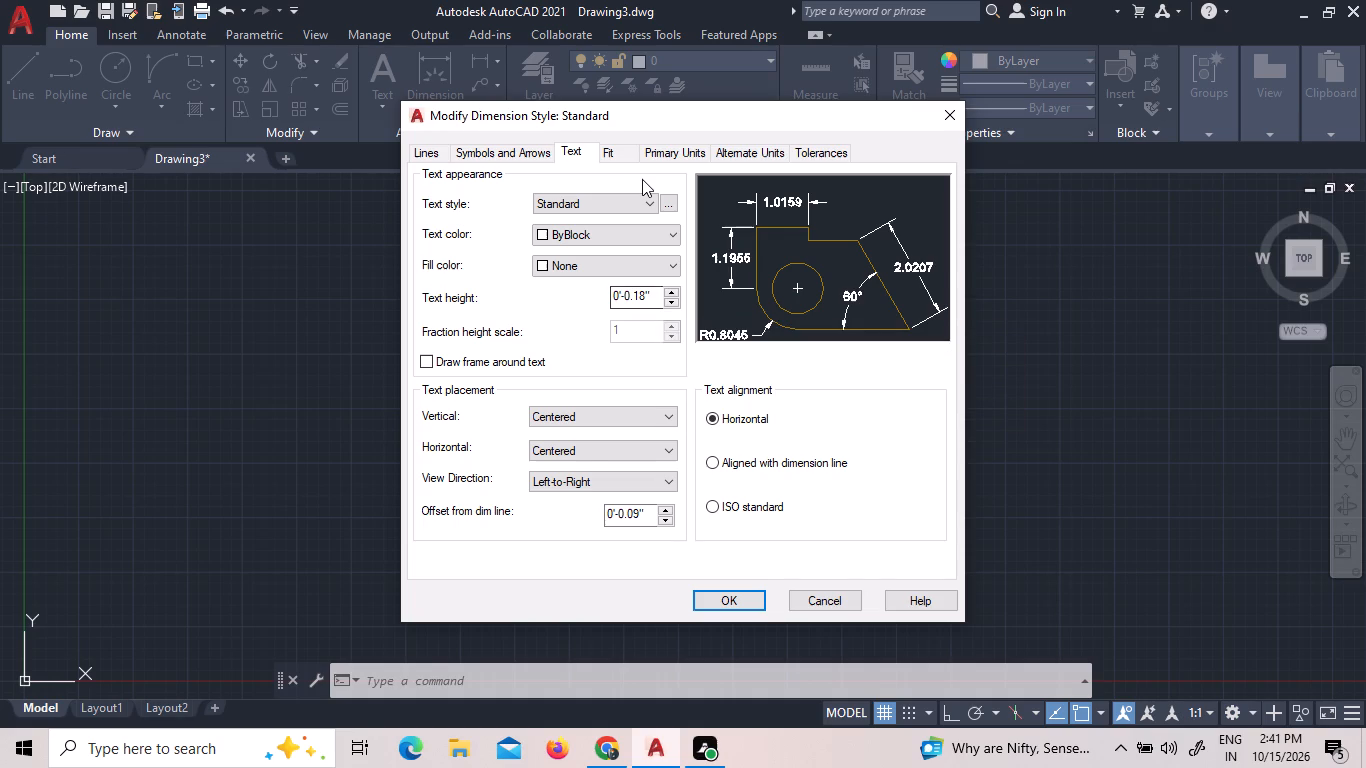
double_click(652, 298)
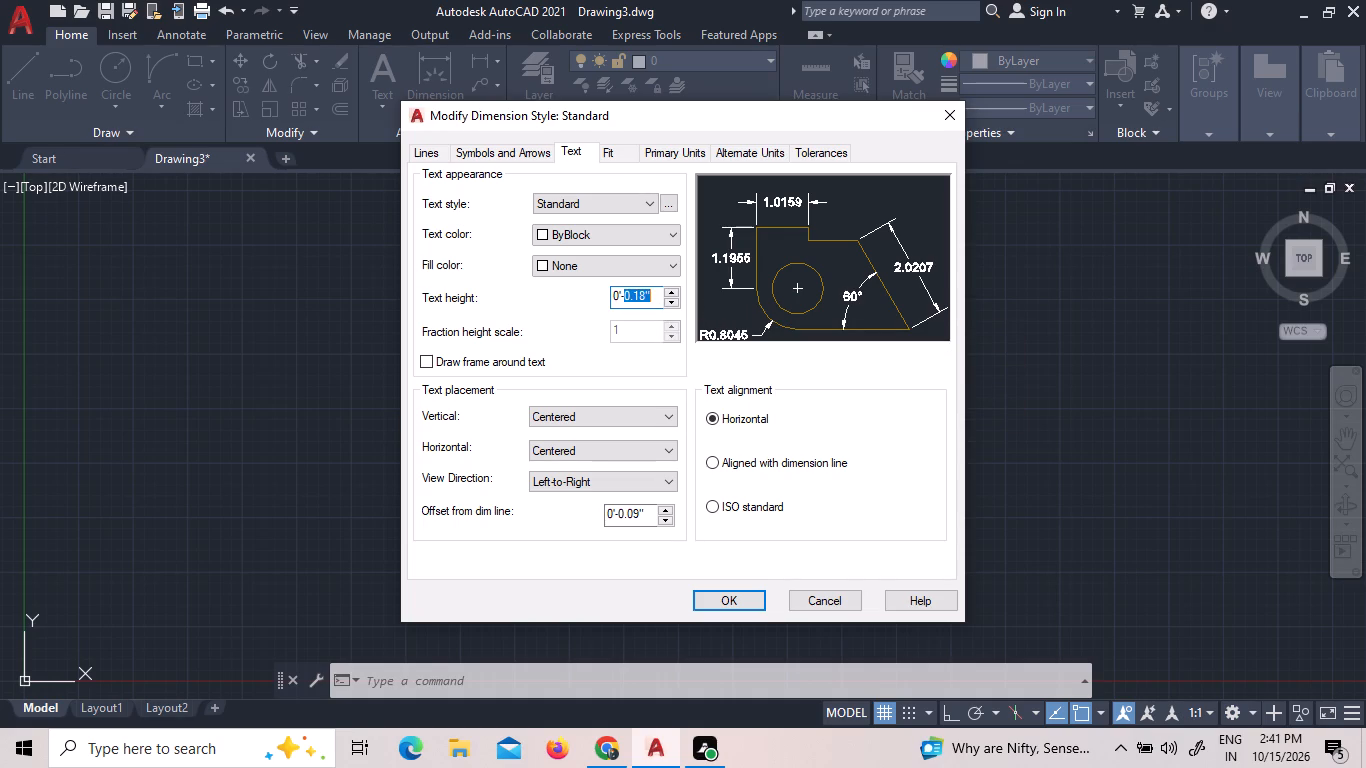
left_click(652, 298)
left_click_drag(652, 298, 596, 287)
key("1")
key("shift+quotedbl")
key("Return")
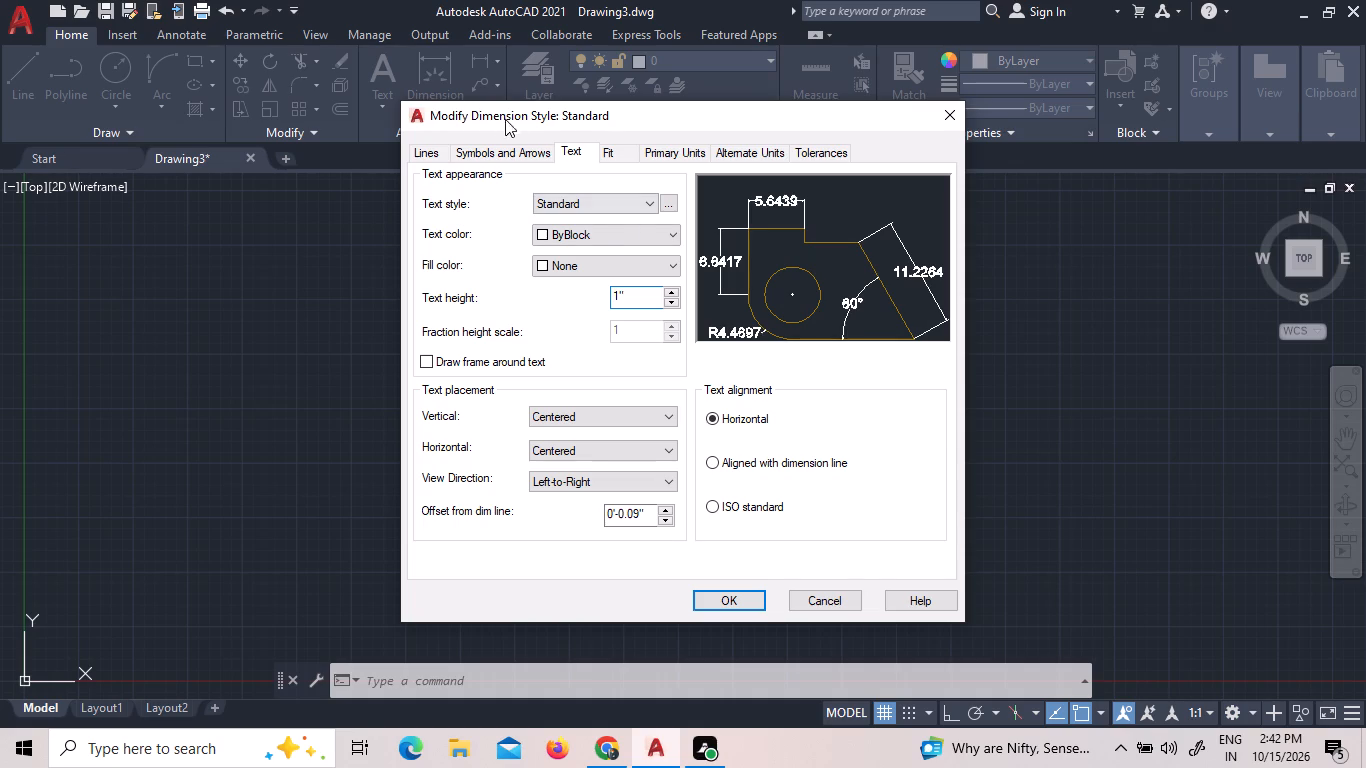
Set the Standard dimension style's arrow size to 1".
left_click(521, 147)
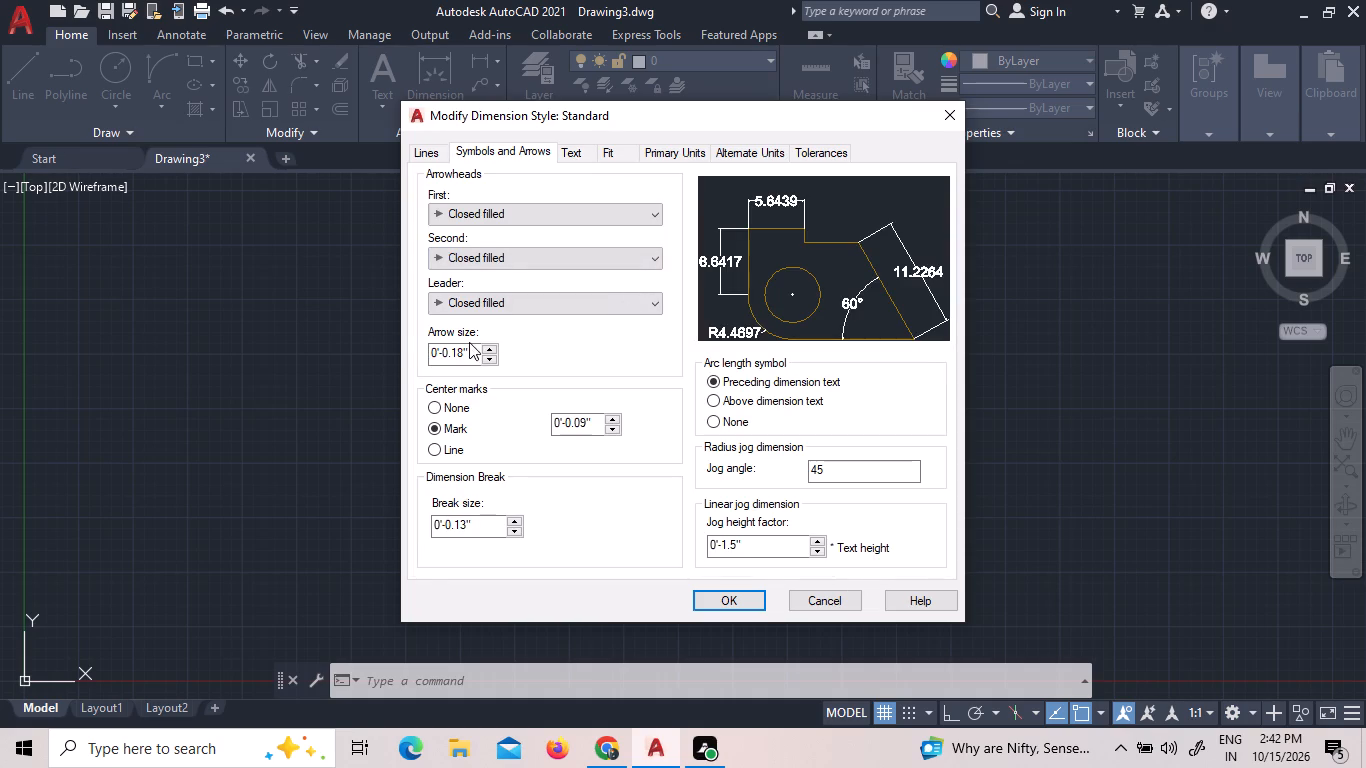
left_click(467, 355)
left_click_drag(467, 355, 406, 359)
type("1\"")
key("Return")
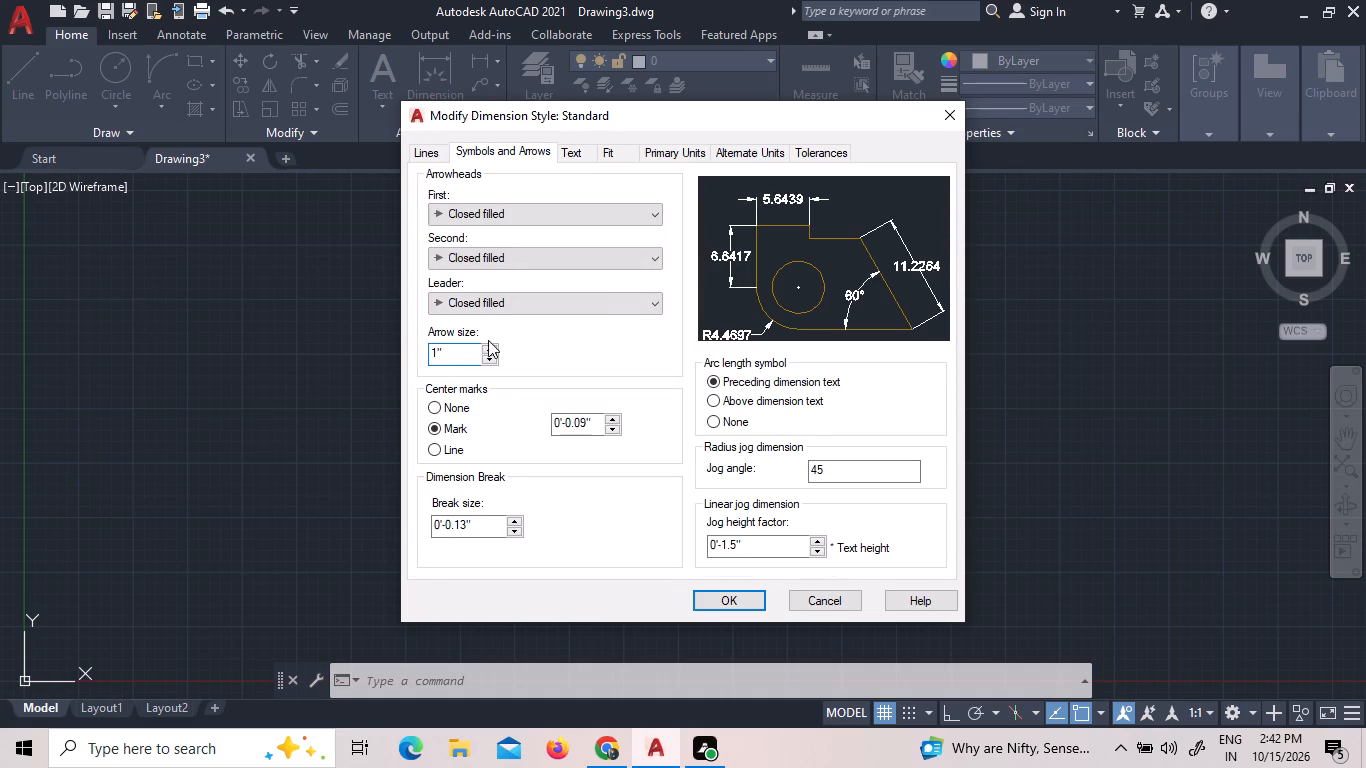
Set the baseline spacing of the Standard style's dimension lines to 1".
left_click(433, 154)
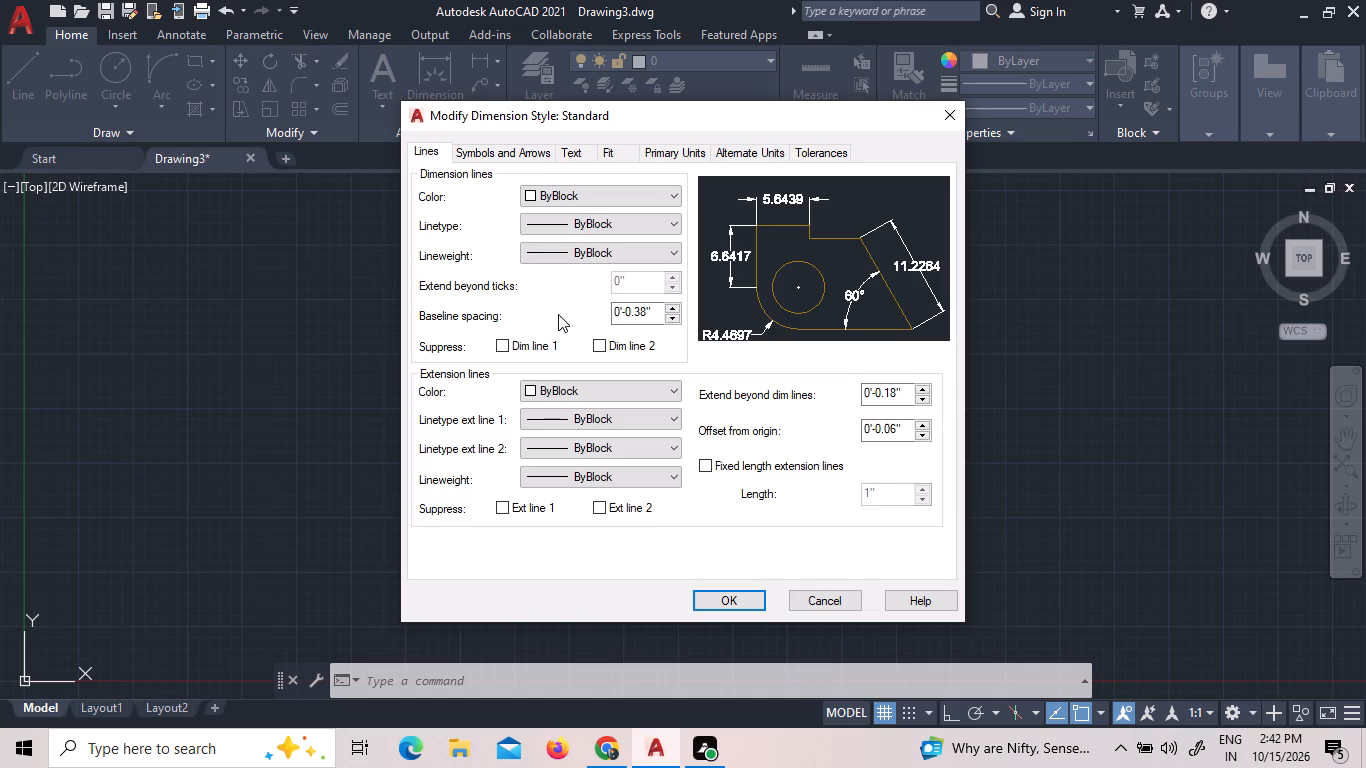
left_click_drag(652, 310, 594, 306)
type("1\"")
key("Return")
Set the dimension style's primary units to Engineering with precision 0'-0", then save the style and close the Dimension Style Manager.
left_click(668, 149)
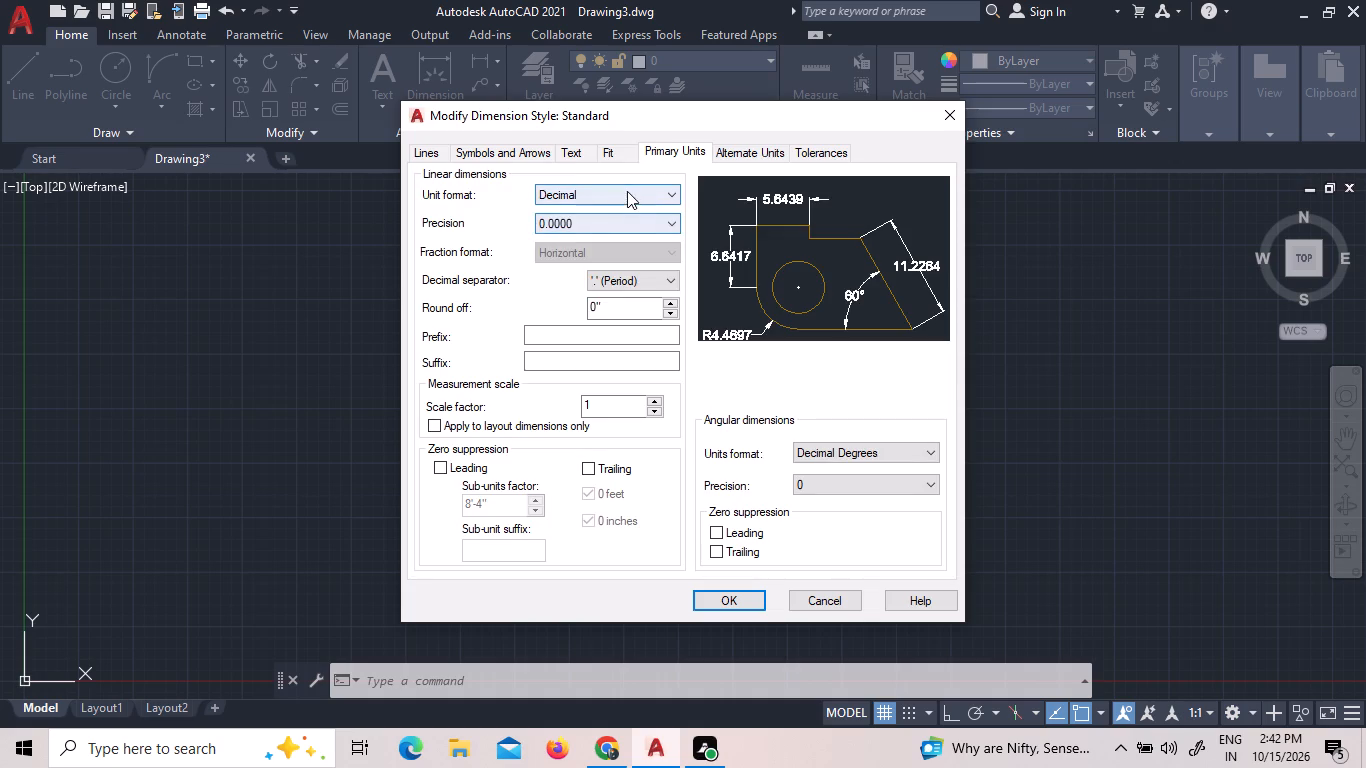
left_click(627, 191)
left_click(626, 239)
left_click(621, 222)
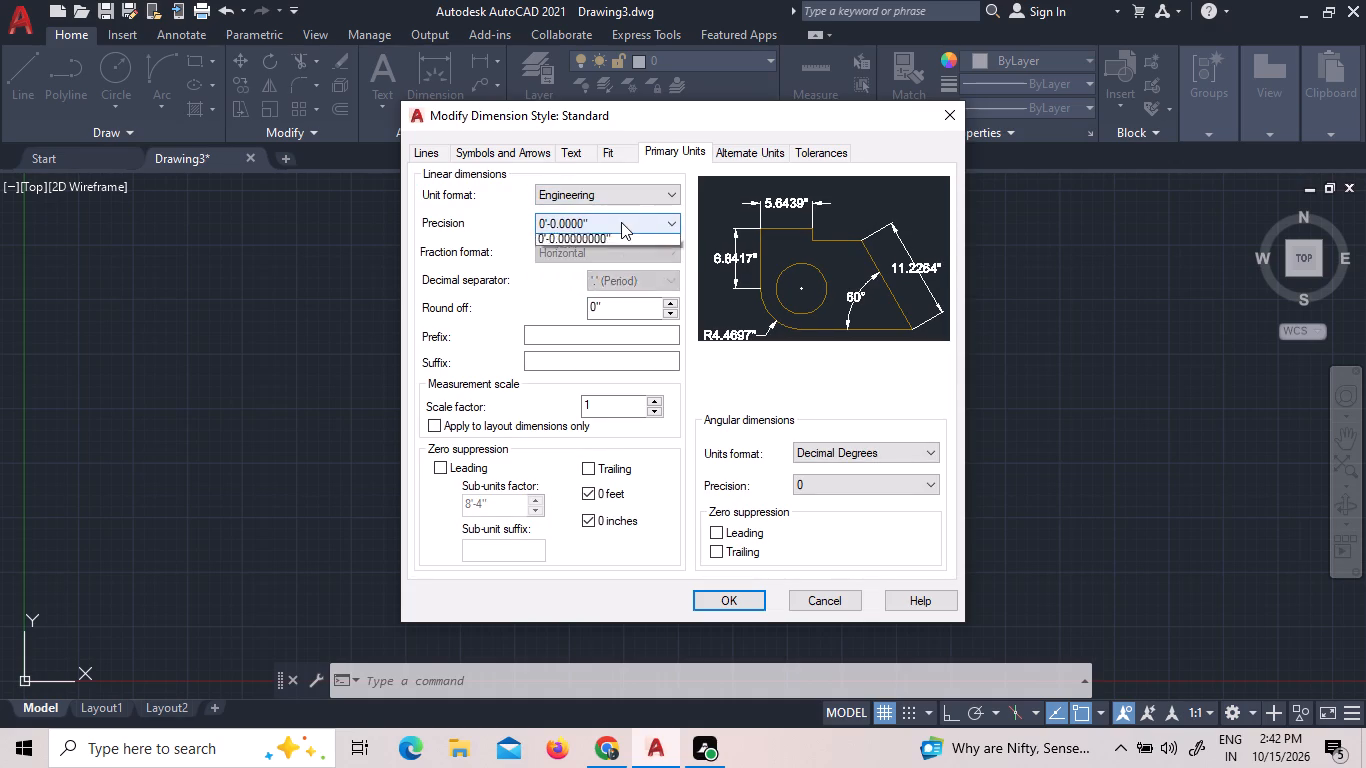
left_click(621, 243)
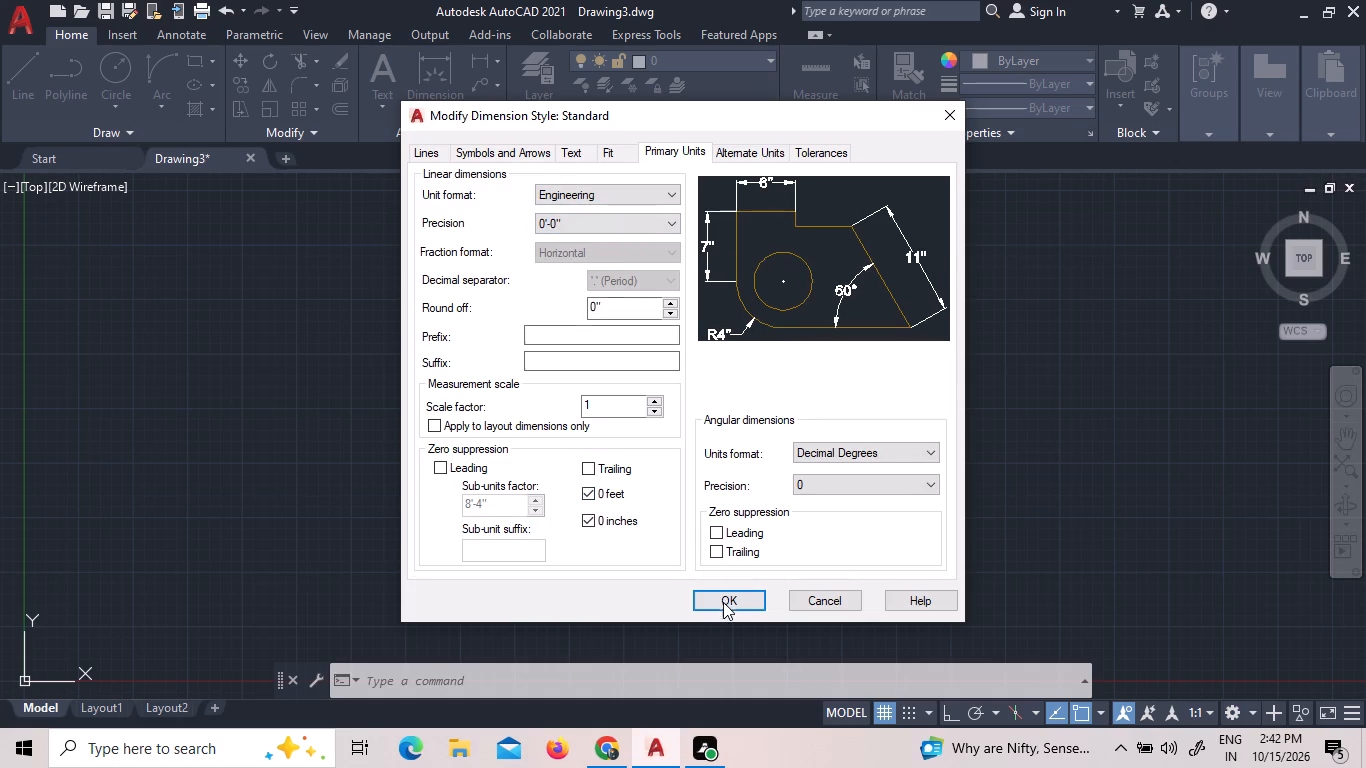
left_click(724, 602)
left_click(777, 535)
left_click(791, 526)
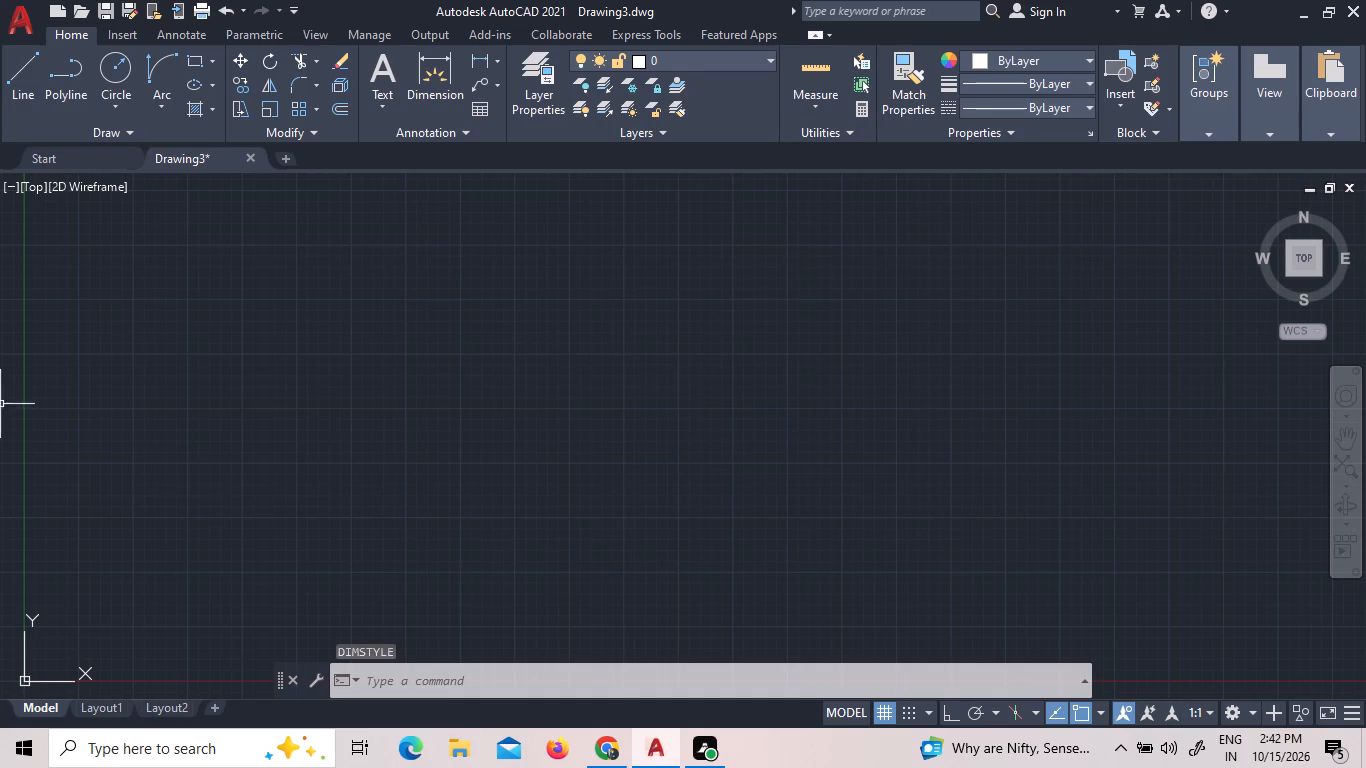
Set the model space limits, keeping the default lower-left corner and using 100',100' as the upper-right corner.
type("LIMI")
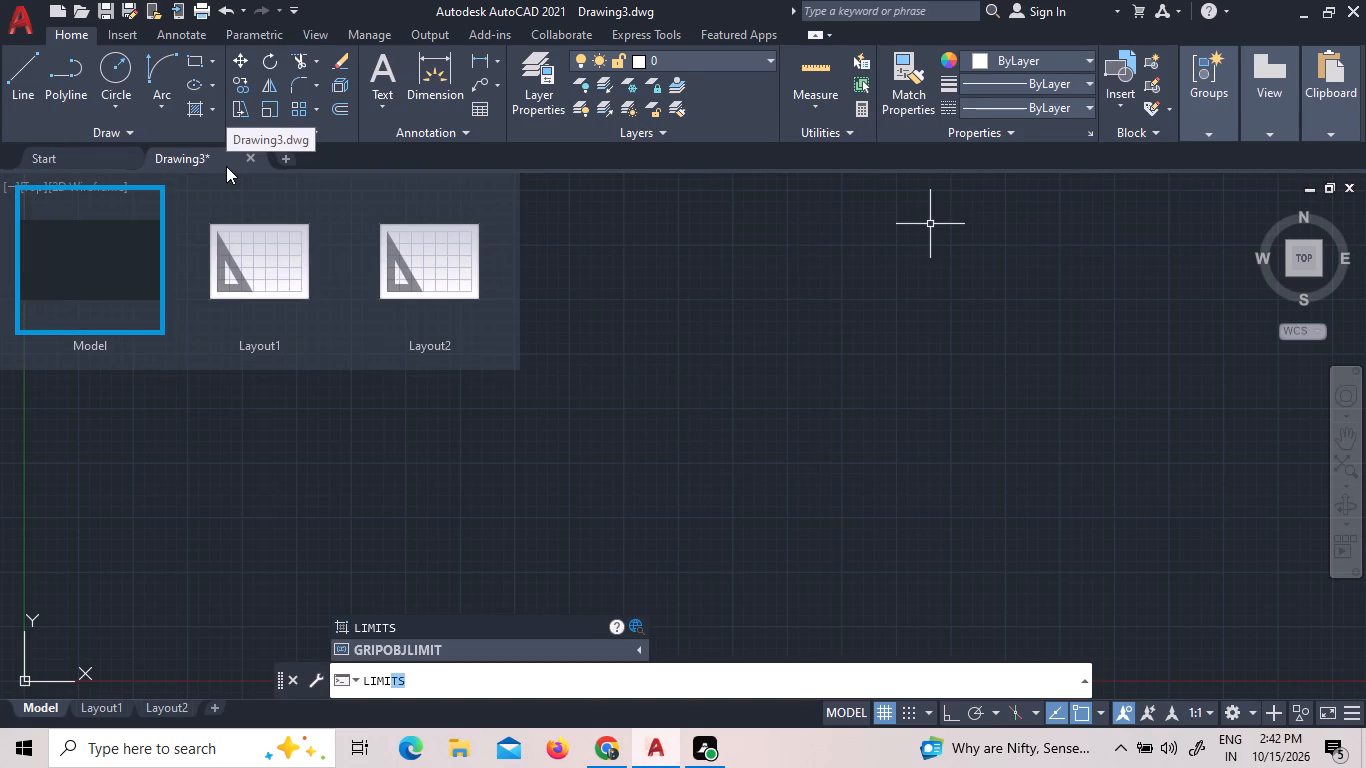
key("Return")
key("Return")
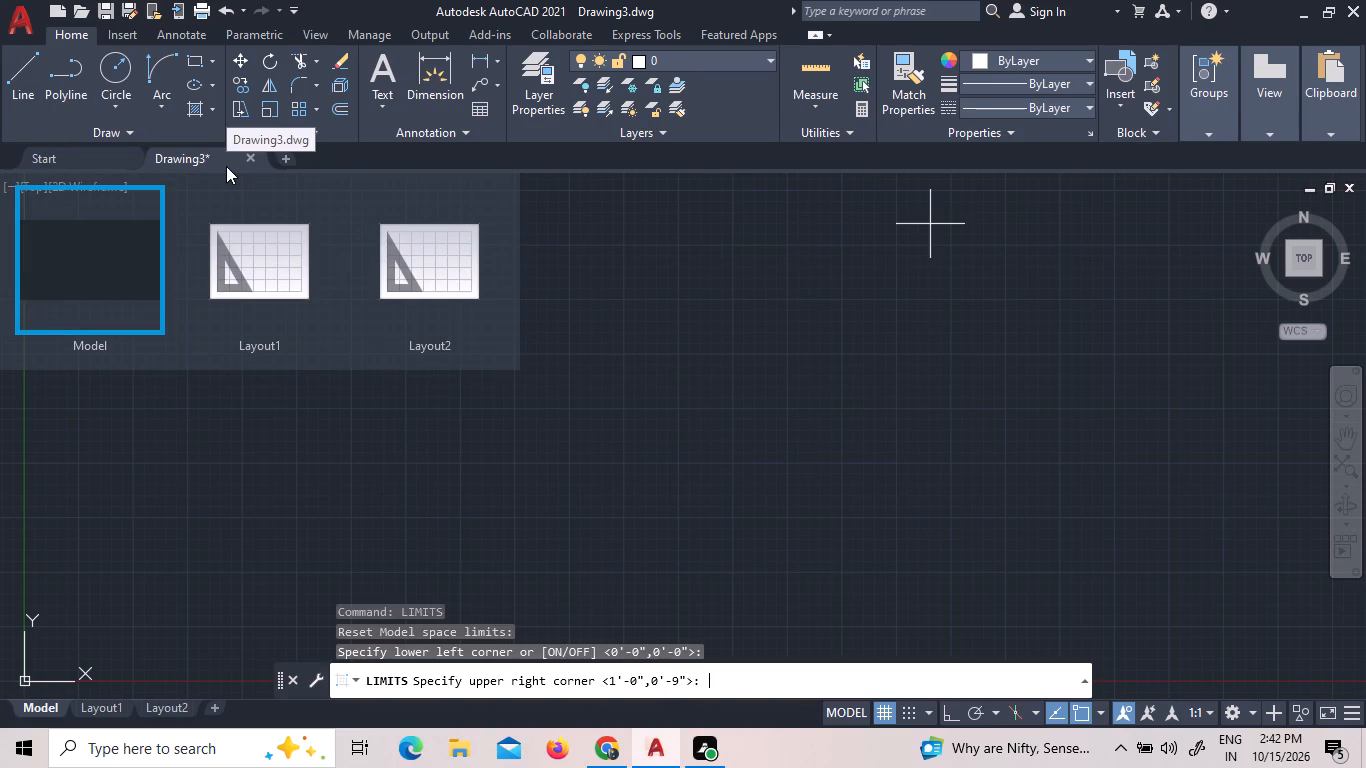
type("100',")
type("100")
key("apostrophe")
key("Return")
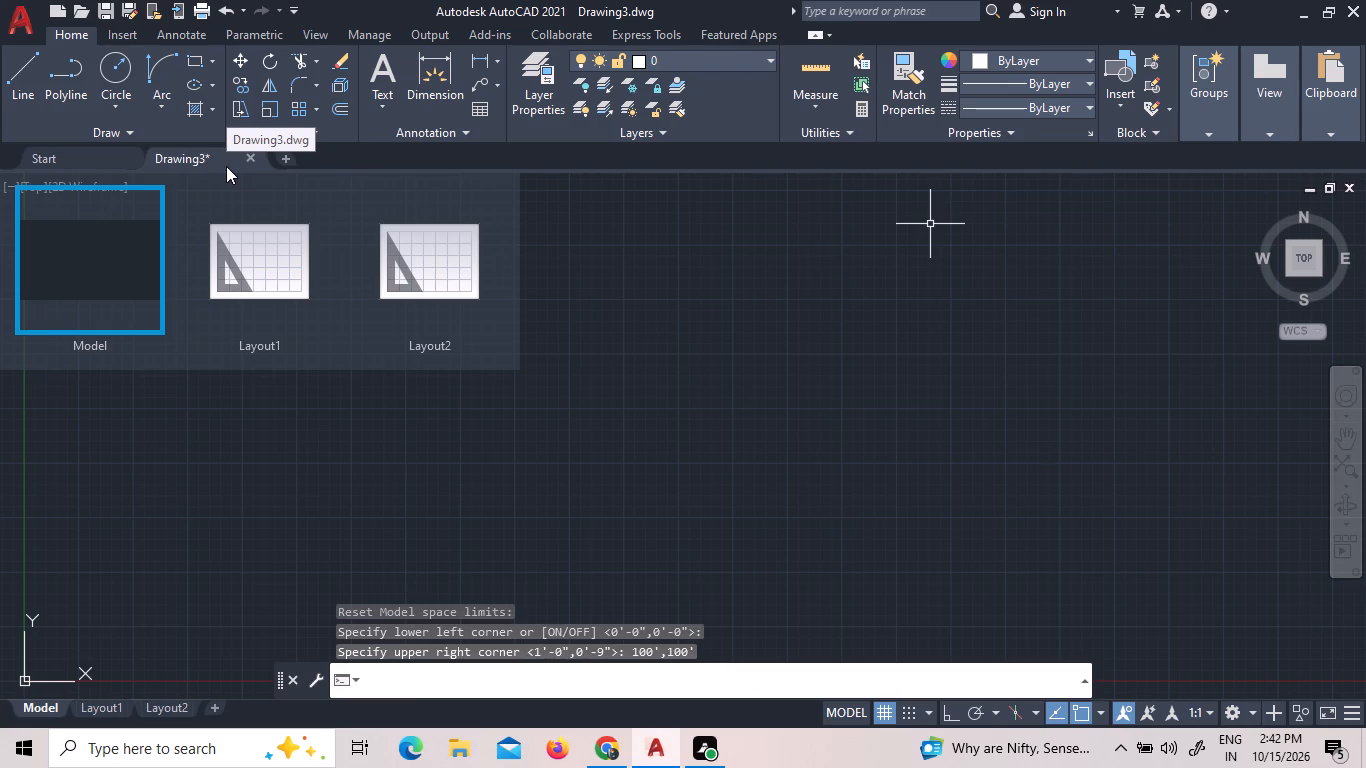
Draw a rectangle 28'3" long and 50'3" wide, starting just beside the Y axis, using the Dimensions option.
key("z")
key("Return")
key("a")
key("Return")
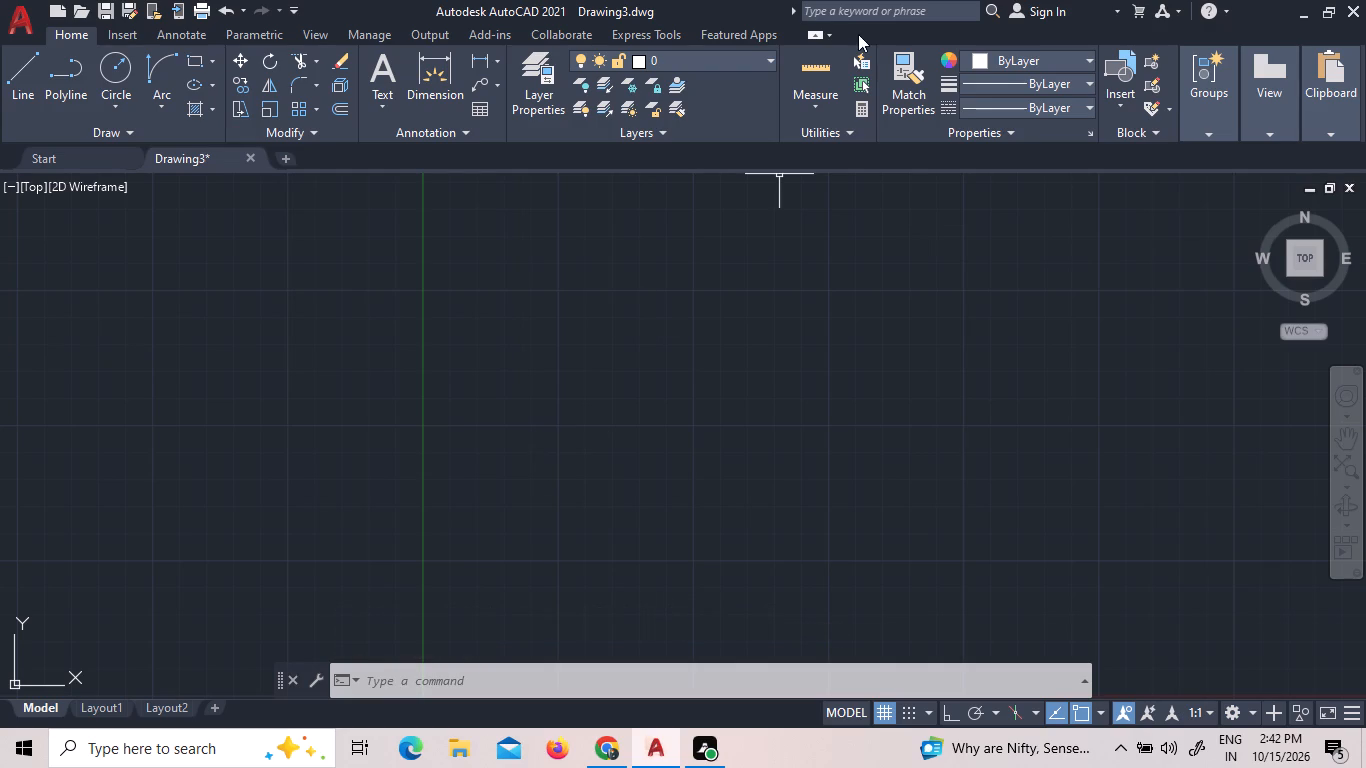
left_click(191, 60)
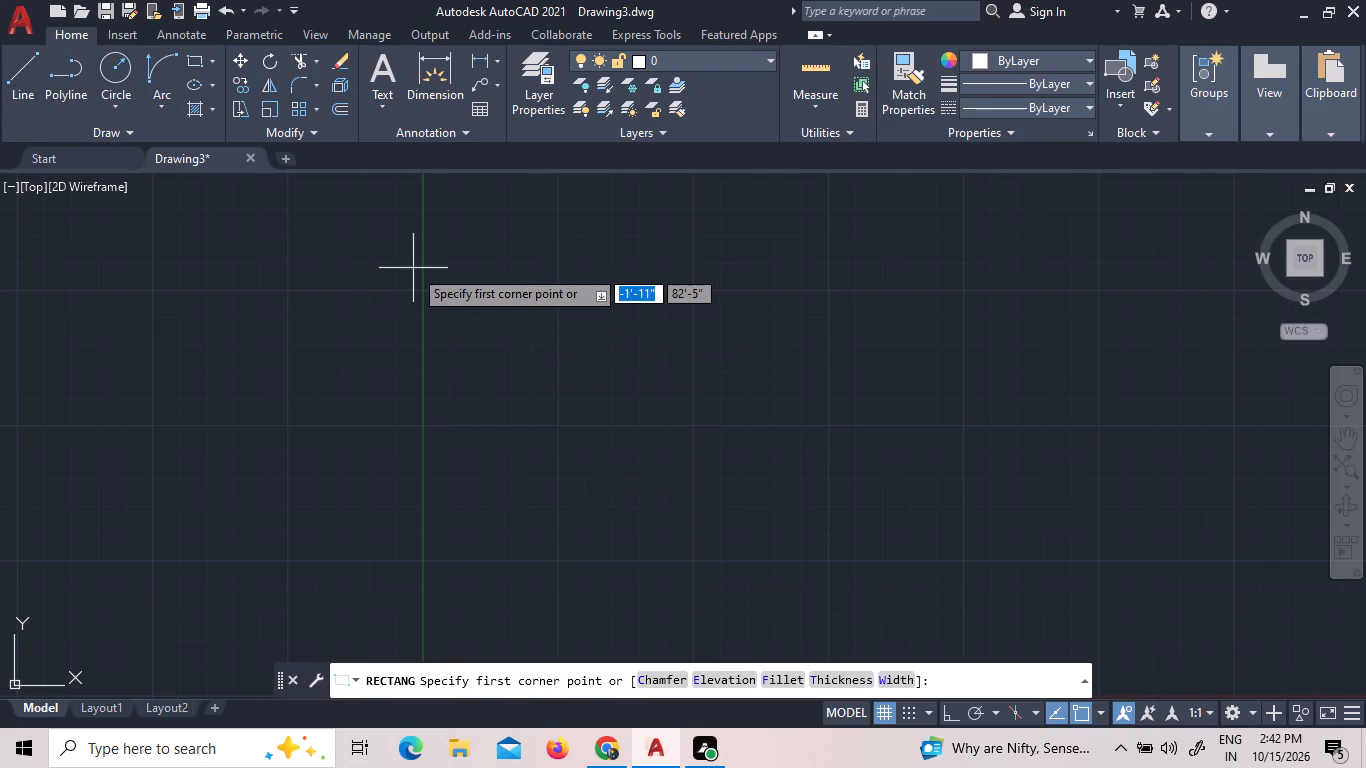
left_click(413, 261)
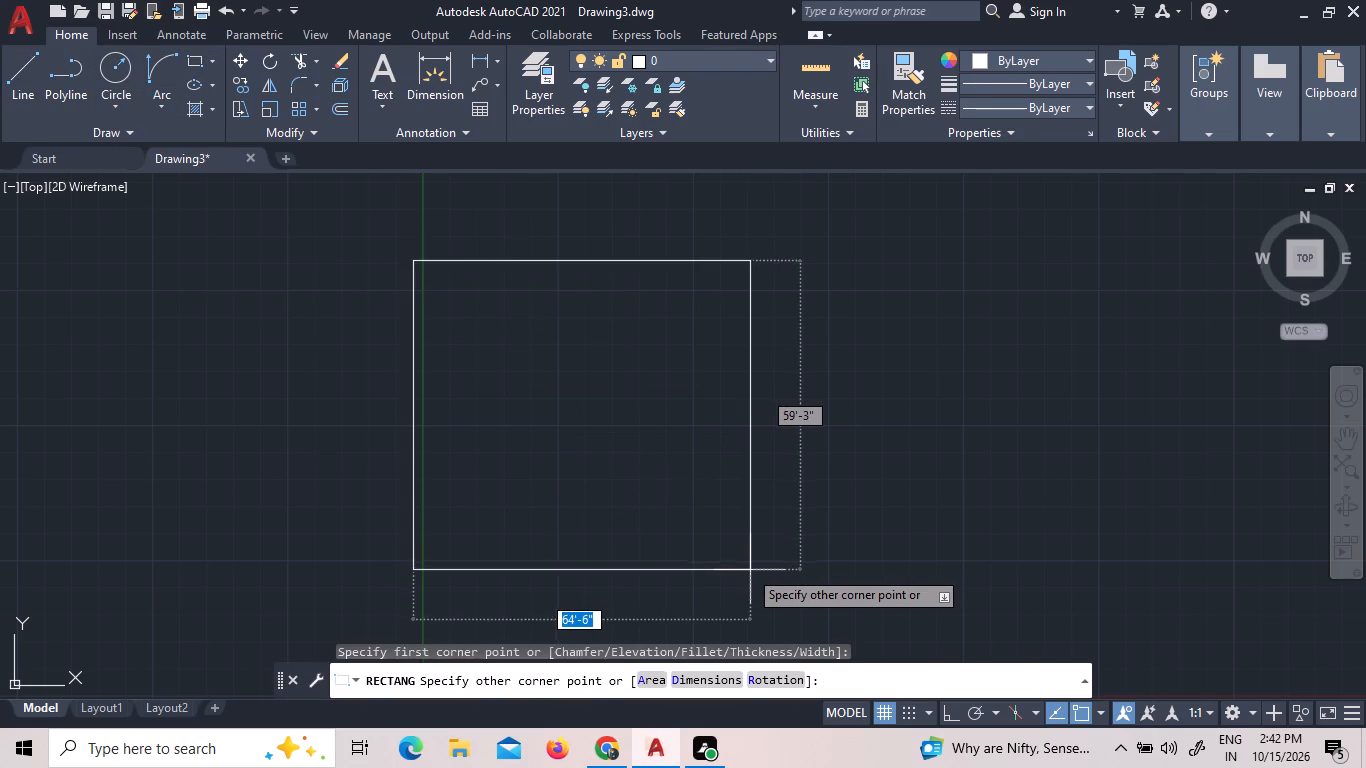
left_click(731, 681)
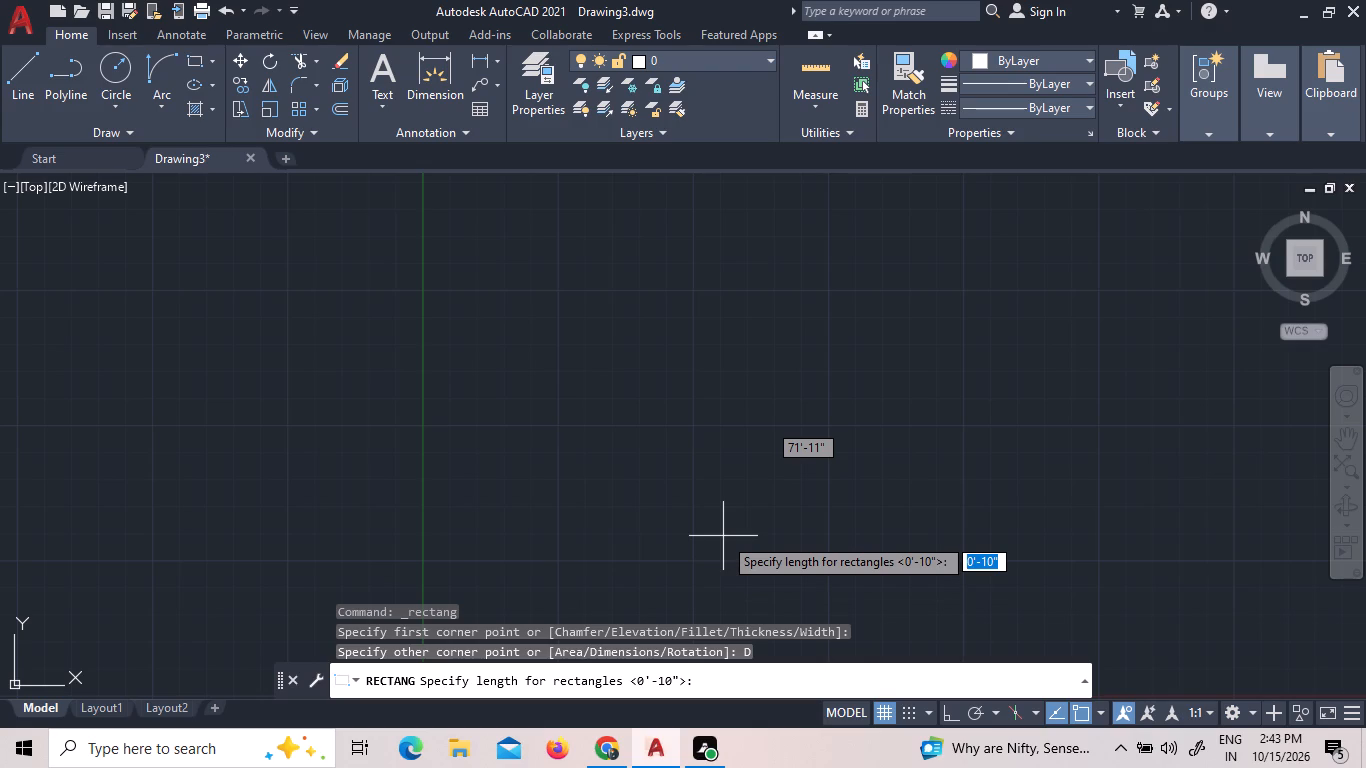
key("8")
key("BackSpace")
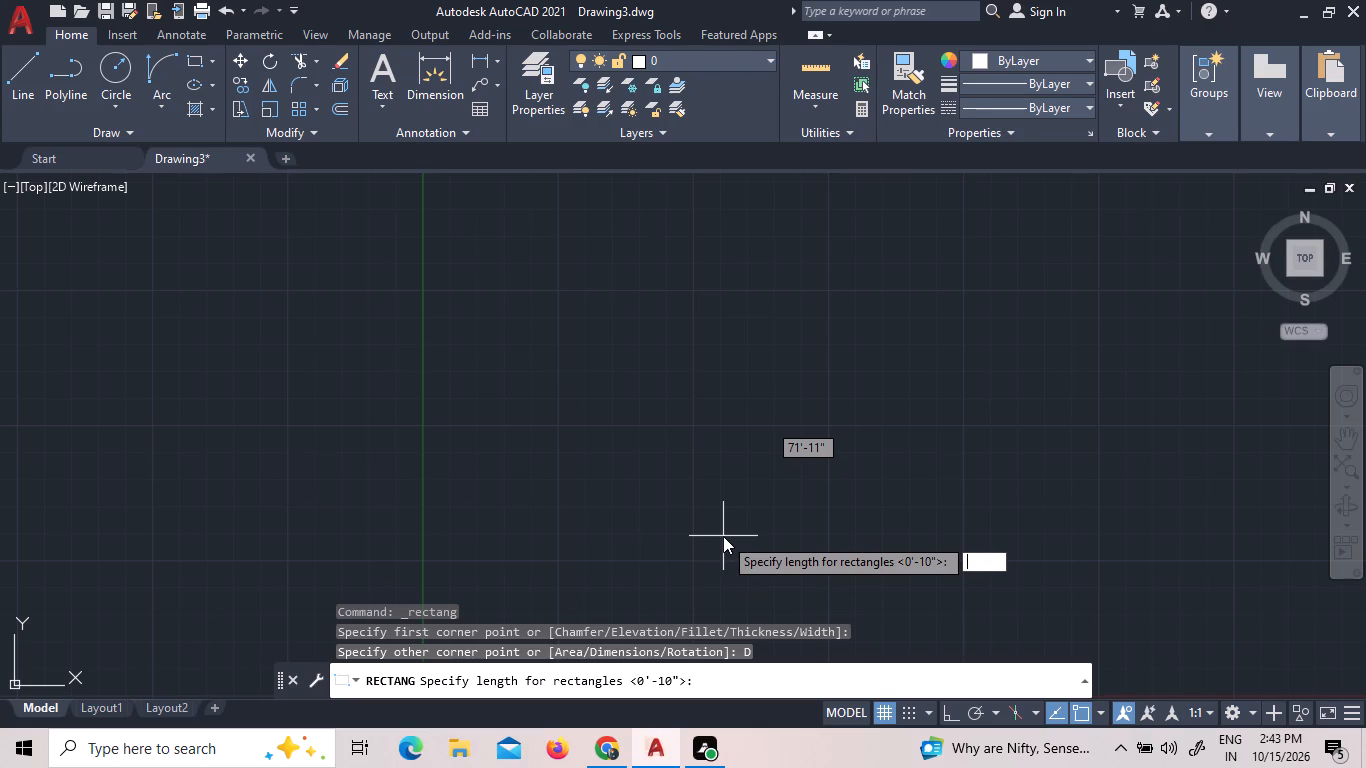
type("28'")
key("3")
key("shift+quotedbl")
key("Return")
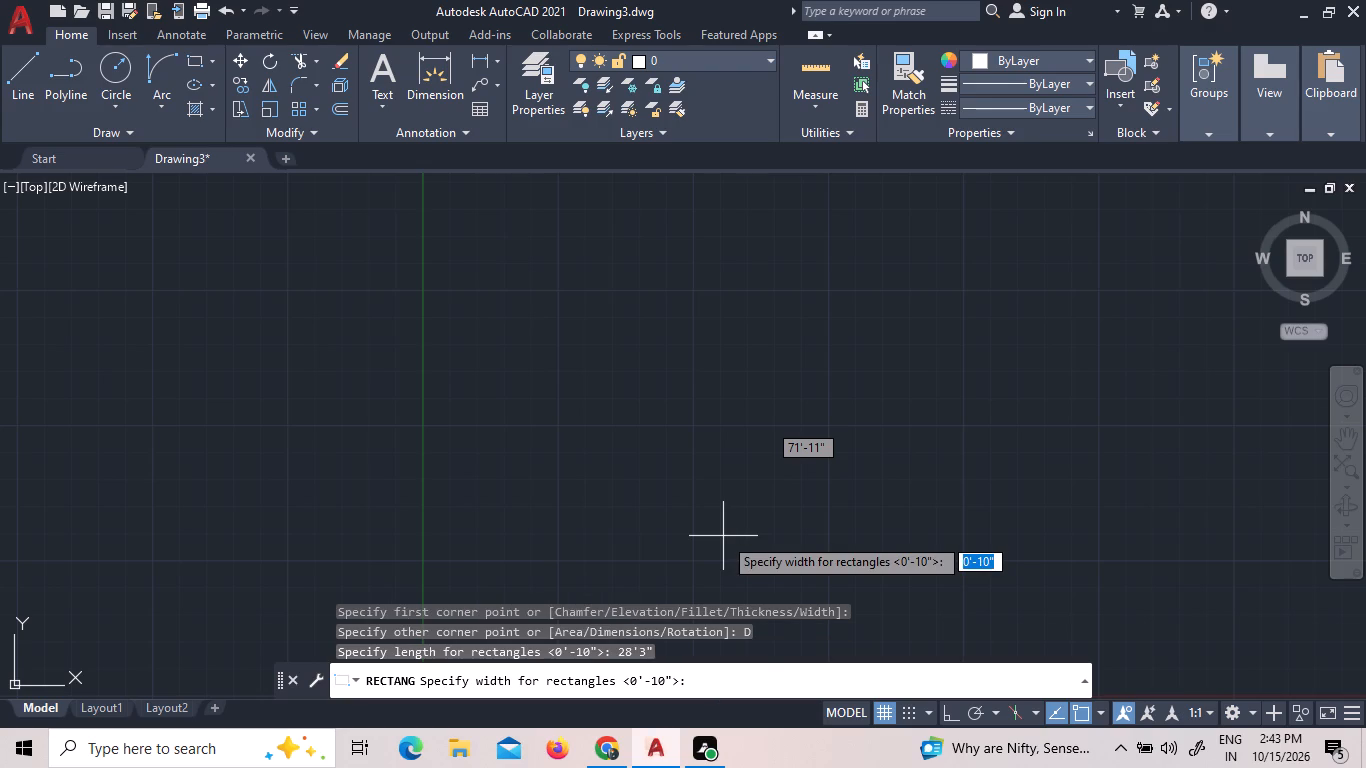
type("50'")
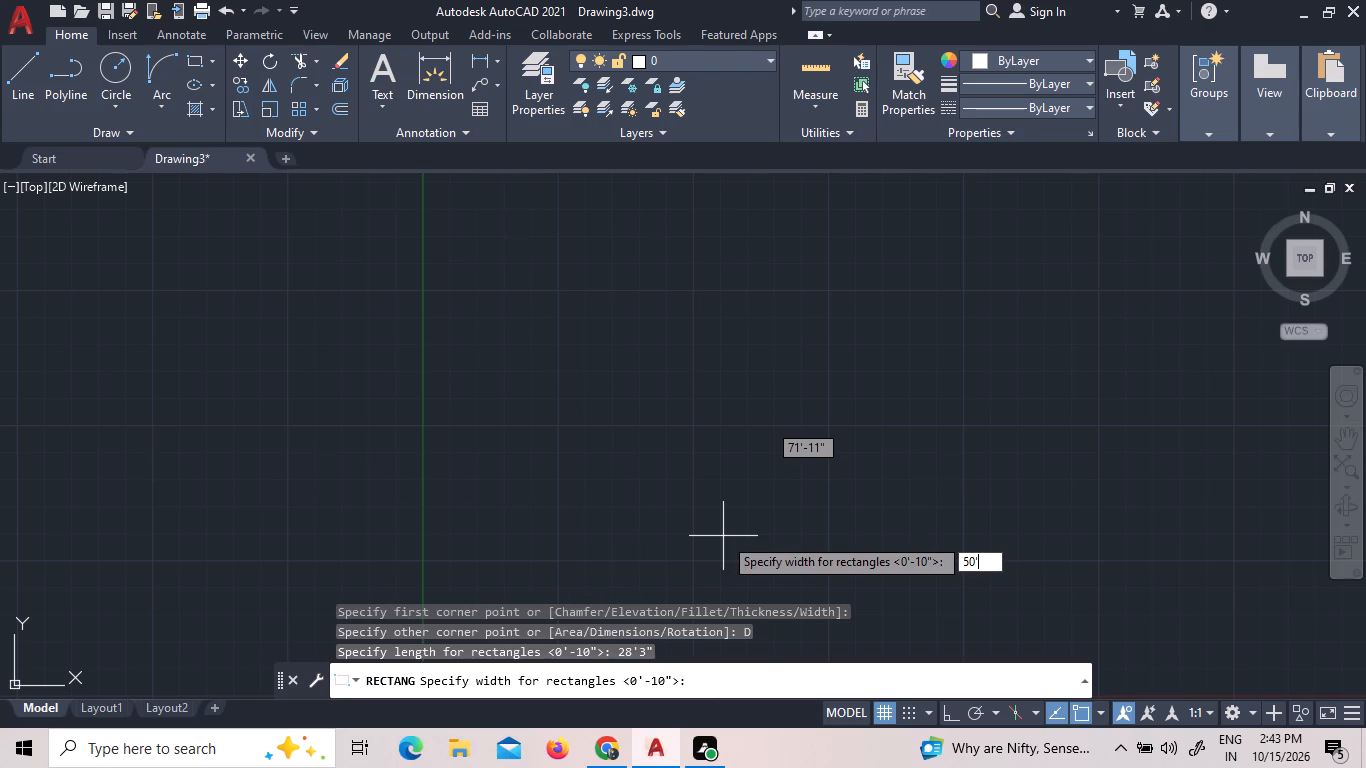
key("3")
key("shift+quotedbl")
key("Return")
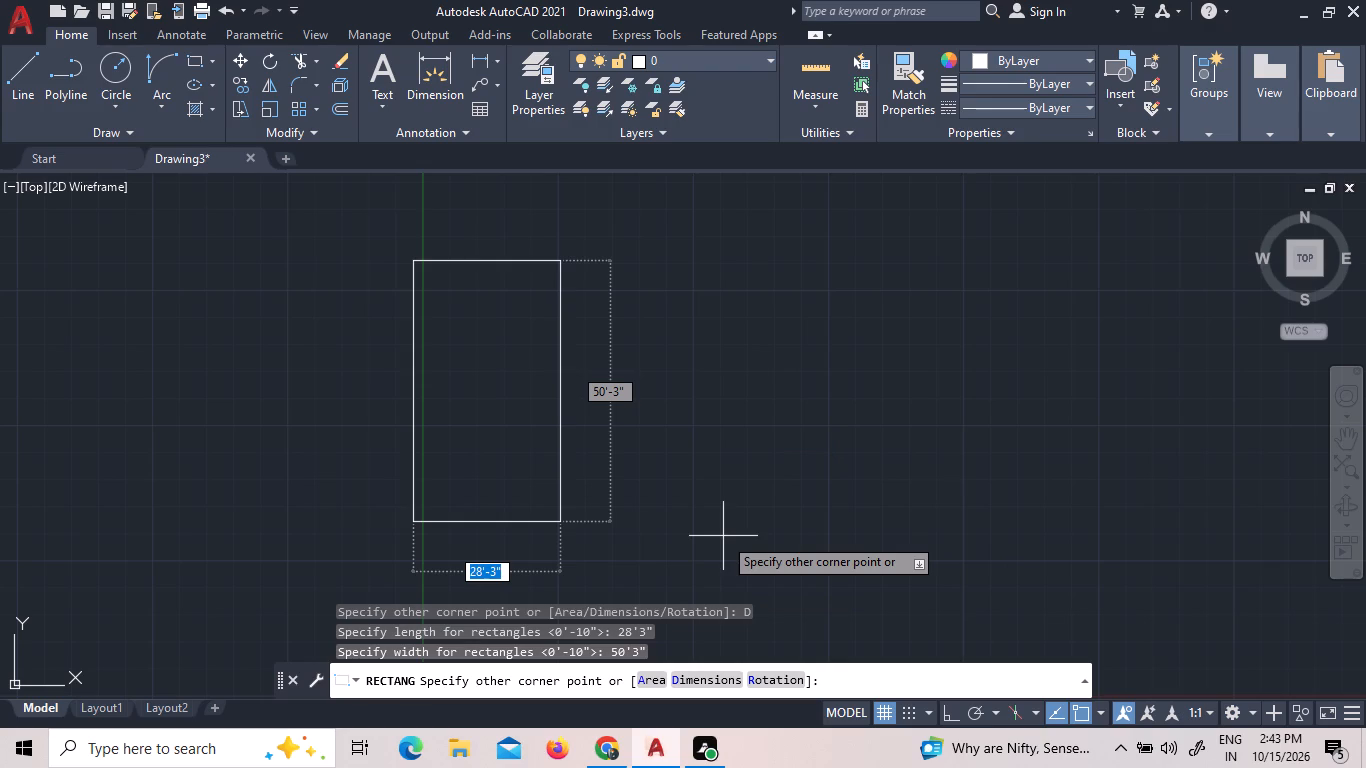
left_click(667, 473)
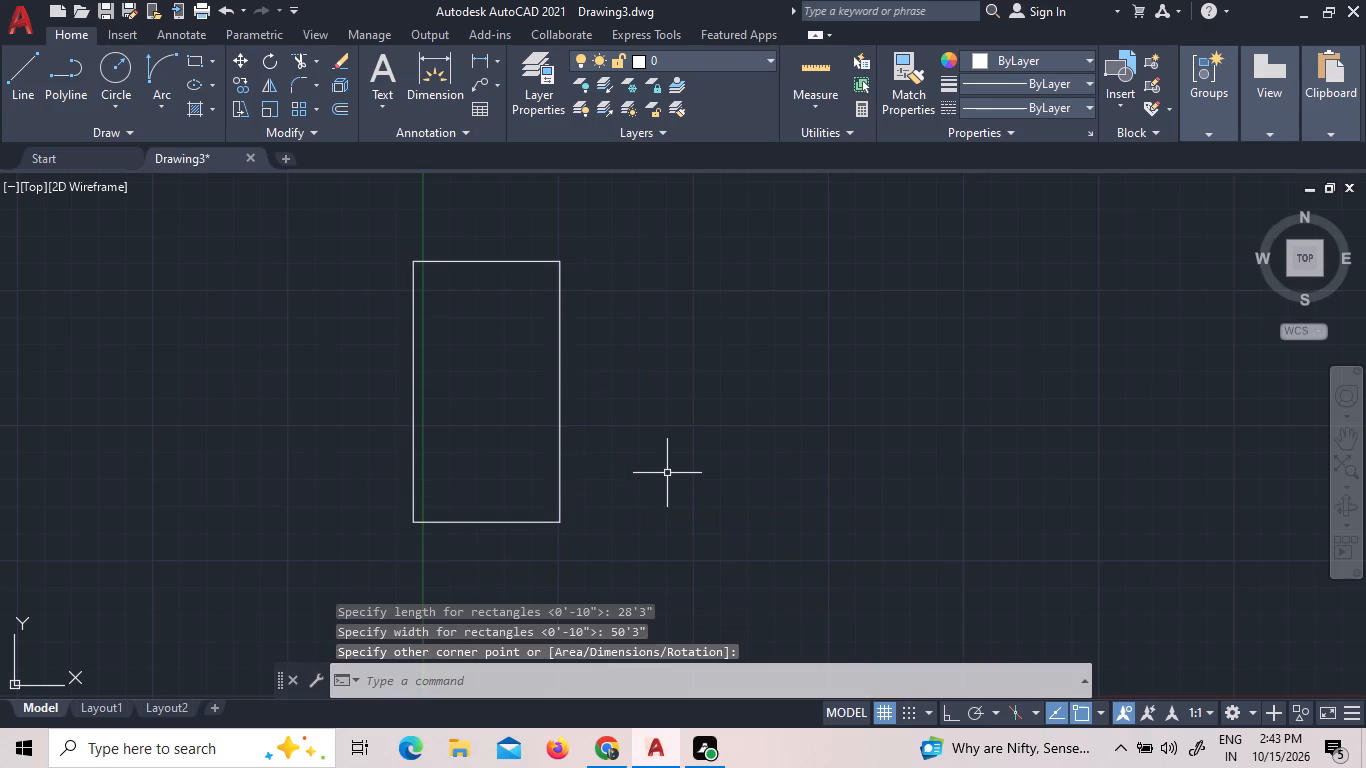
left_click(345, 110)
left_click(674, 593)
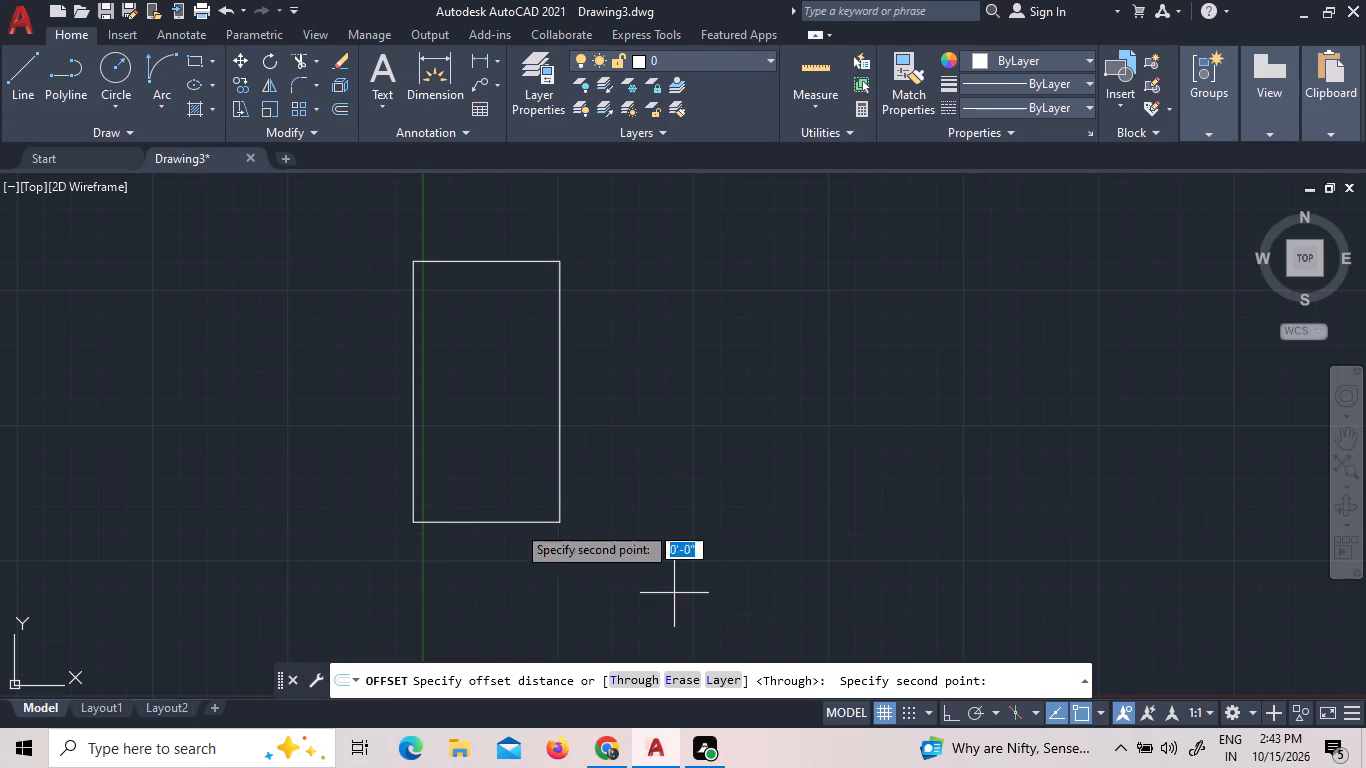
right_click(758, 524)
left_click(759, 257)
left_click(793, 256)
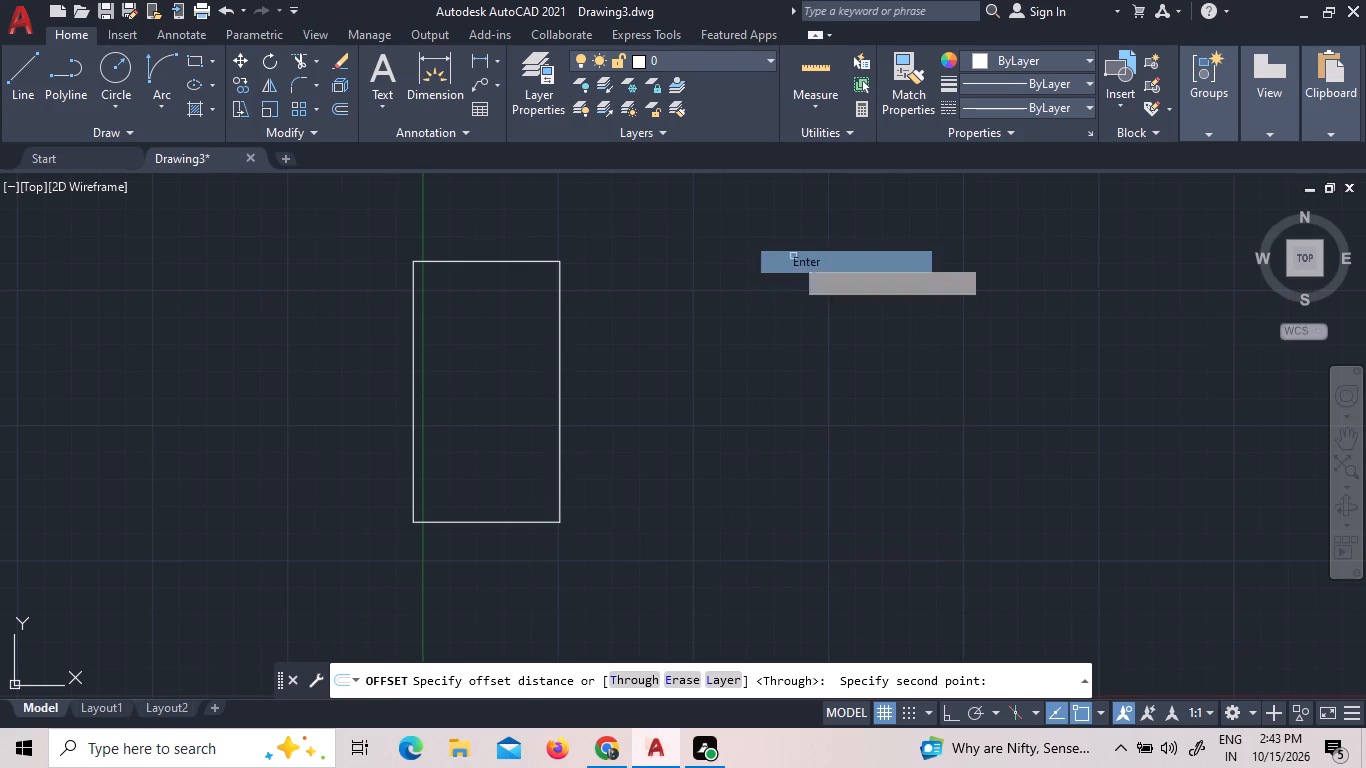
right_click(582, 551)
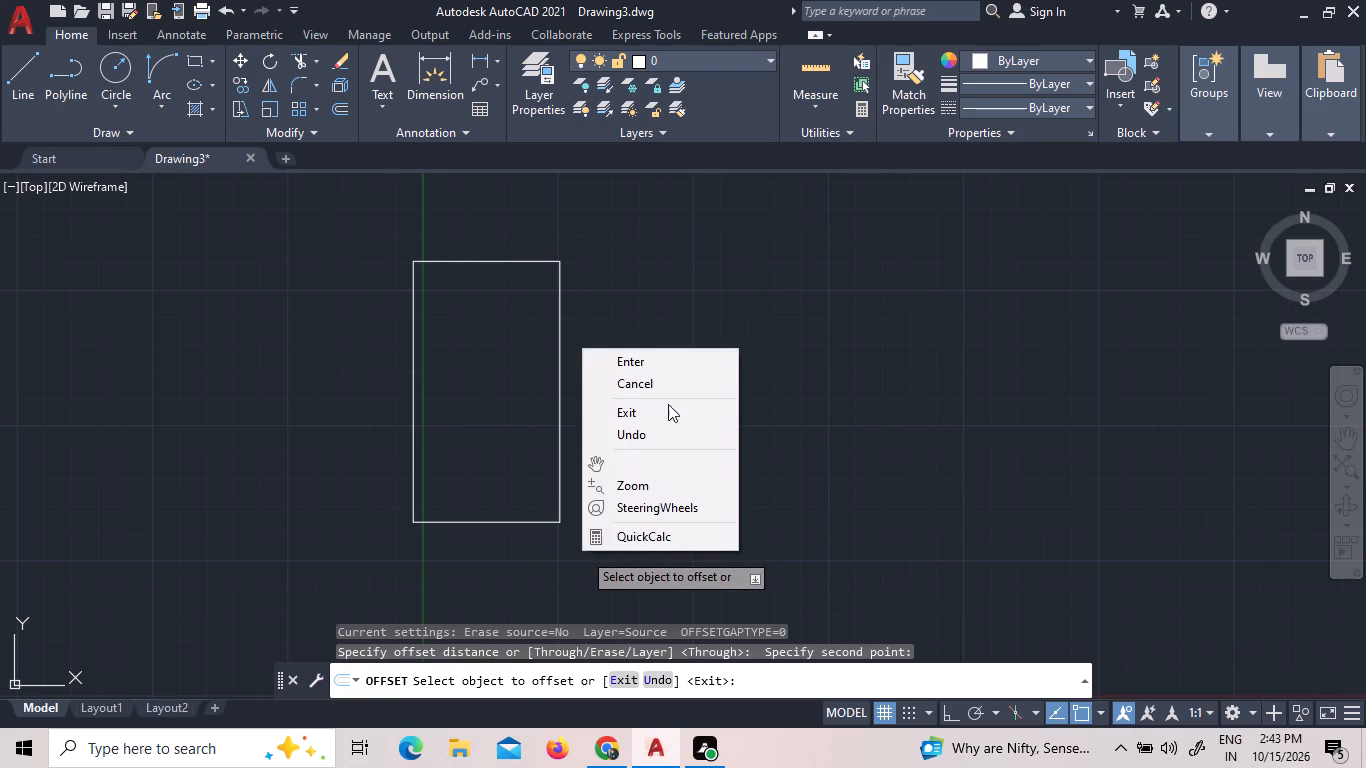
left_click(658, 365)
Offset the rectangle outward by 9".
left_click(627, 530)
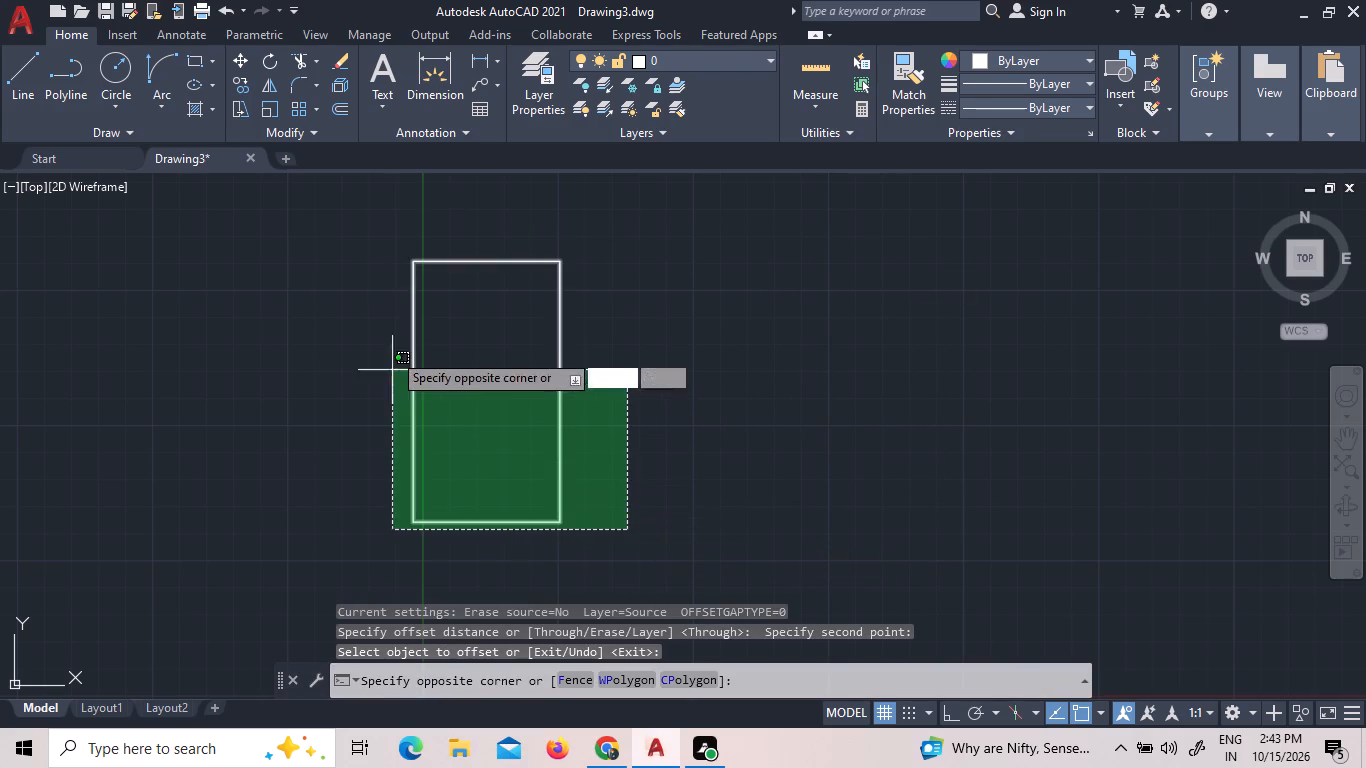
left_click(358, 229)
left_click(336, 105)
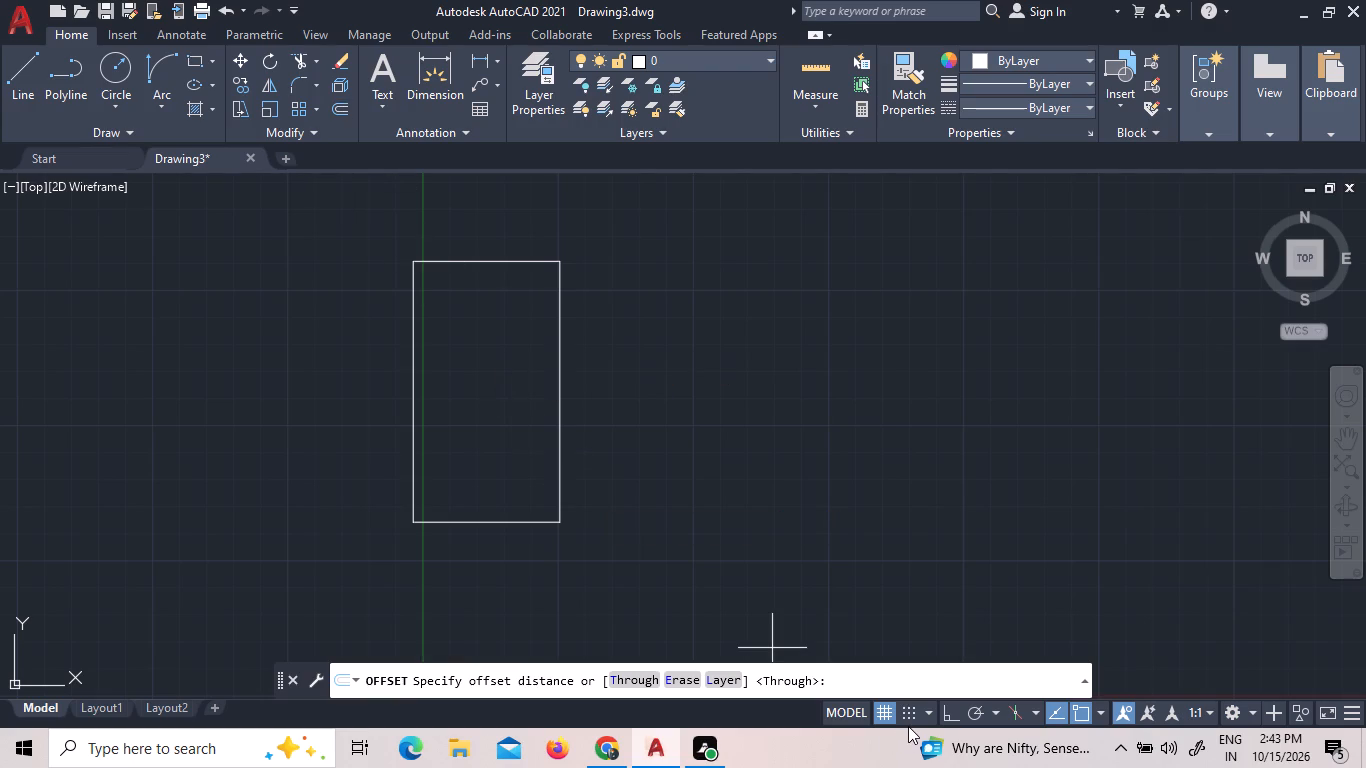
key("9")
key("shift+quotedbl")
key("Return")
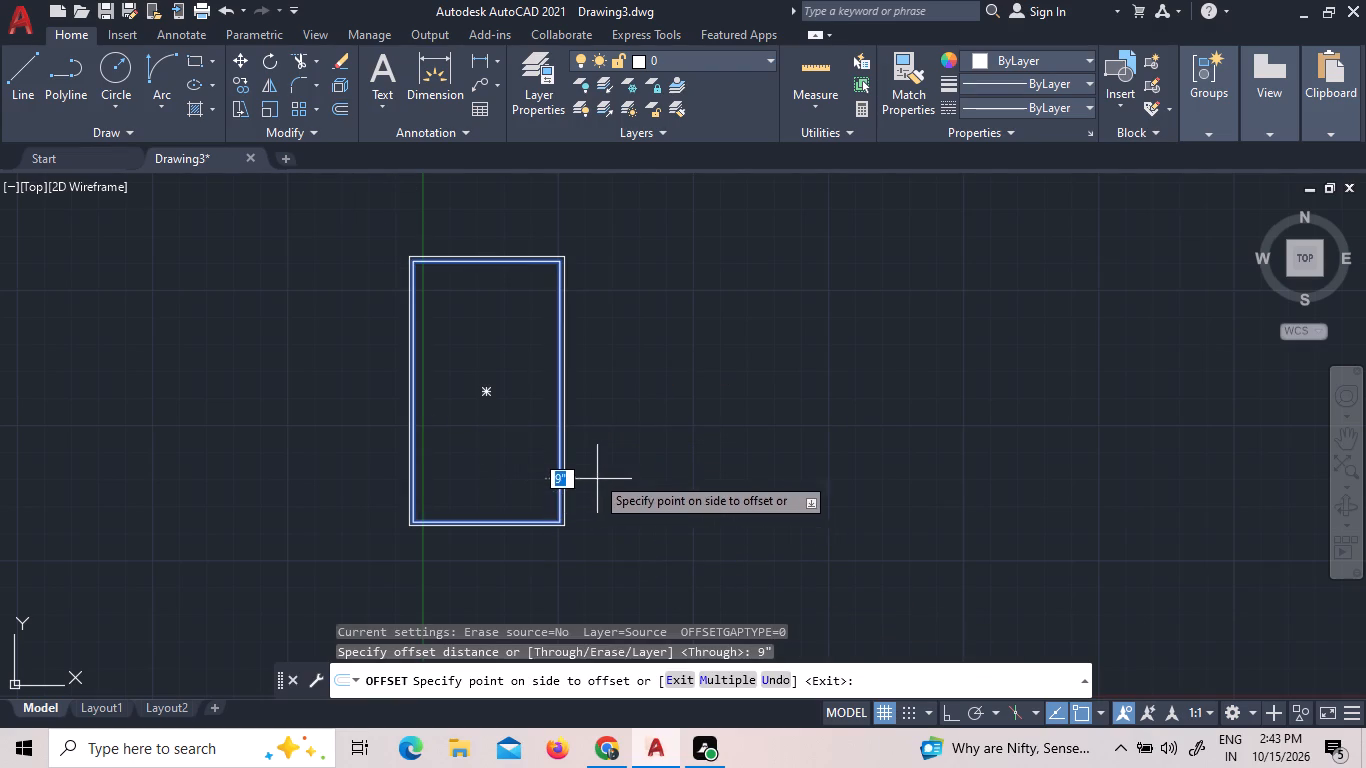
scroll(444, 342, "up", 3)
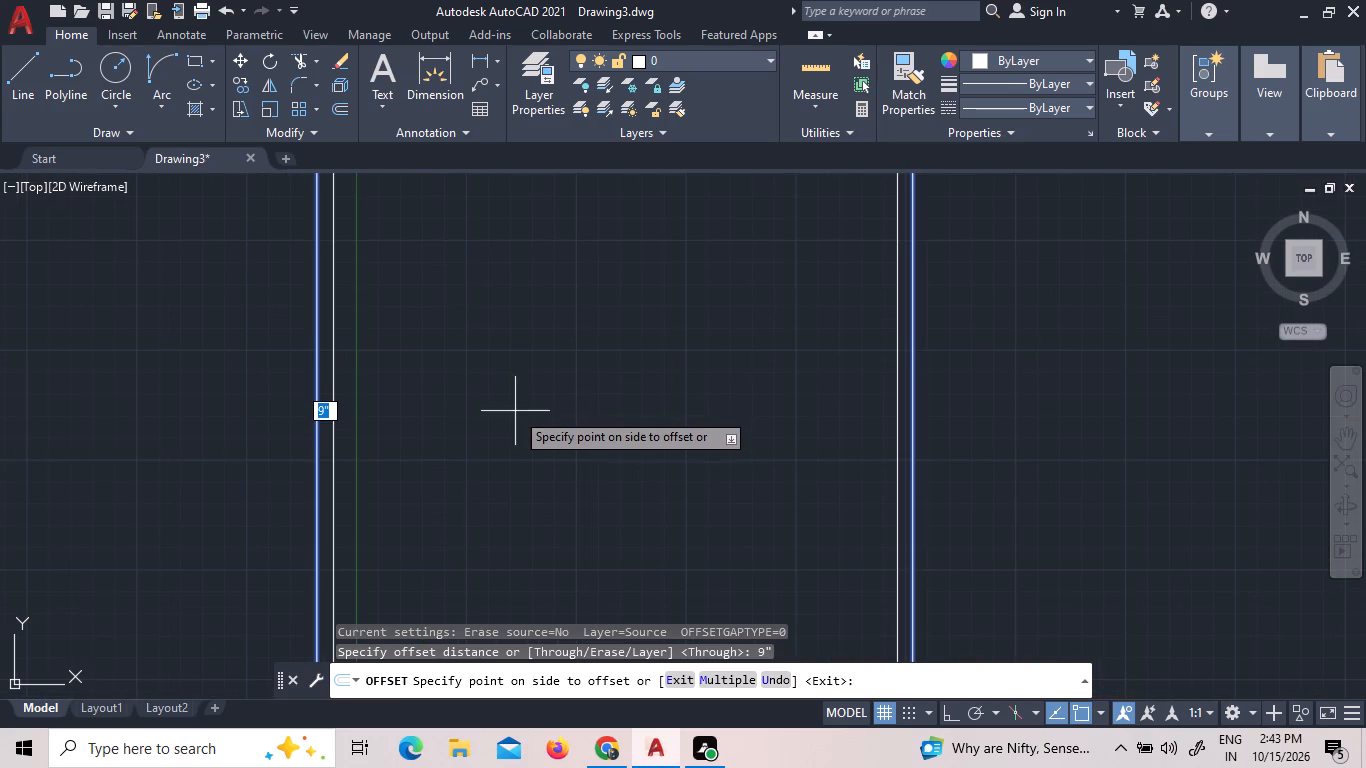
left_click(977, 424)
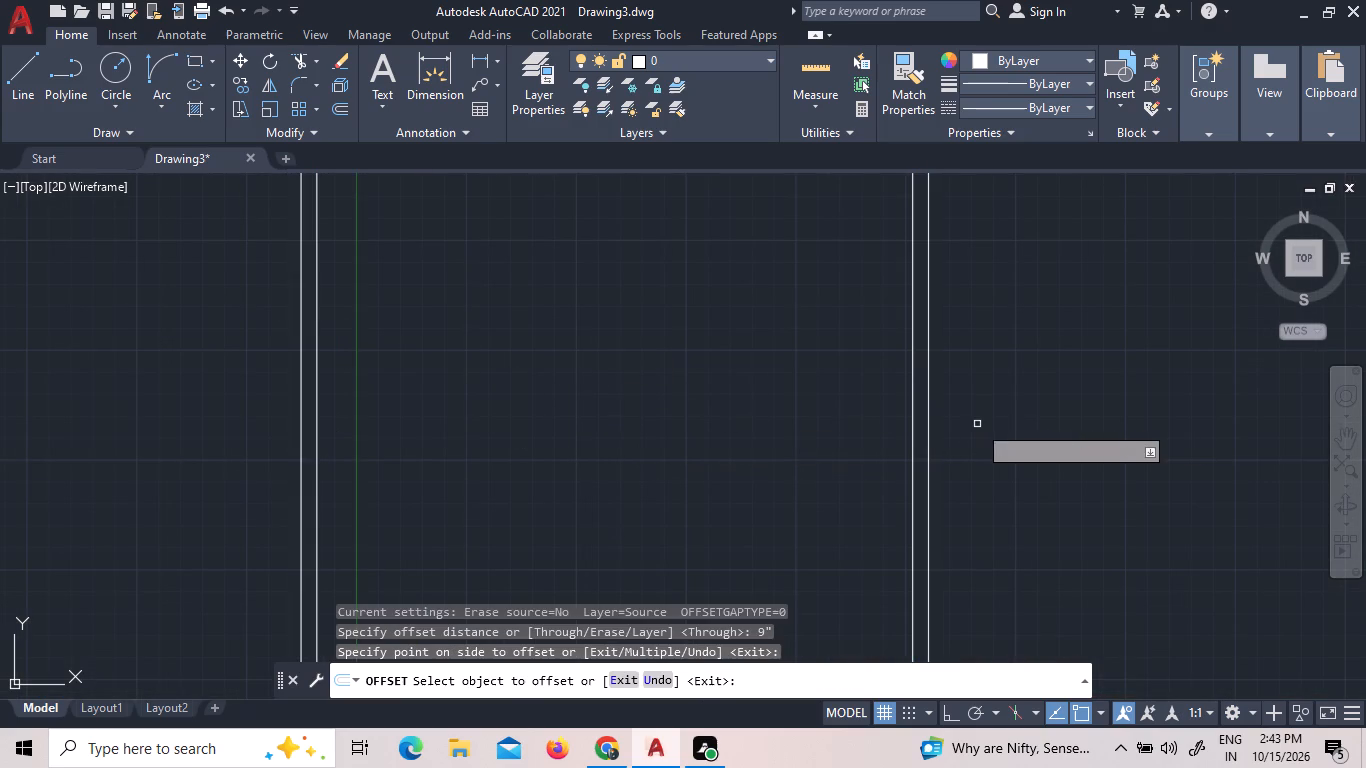
Measure the outer rectangle's overall width with the Quick measure tool.
scroll(980, 397, "down", 2)
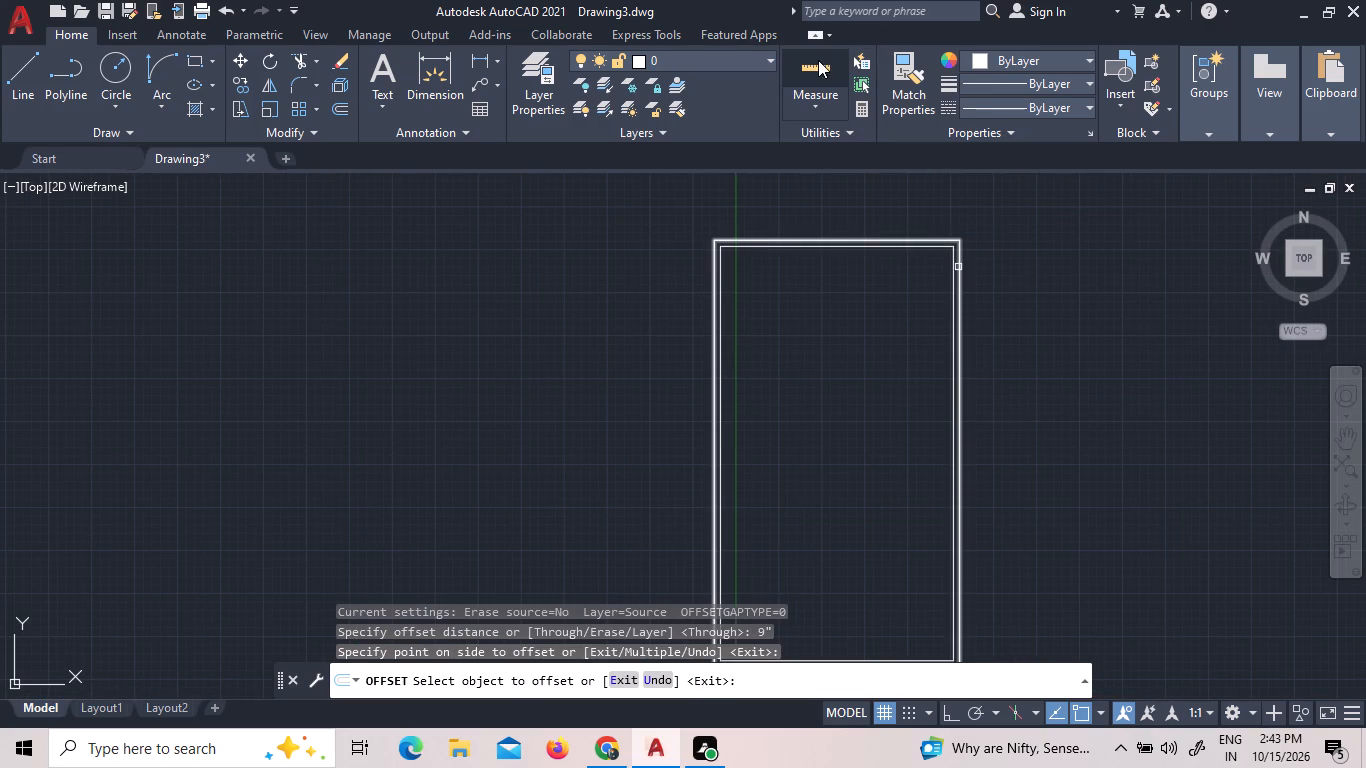
left_click(818, 61)
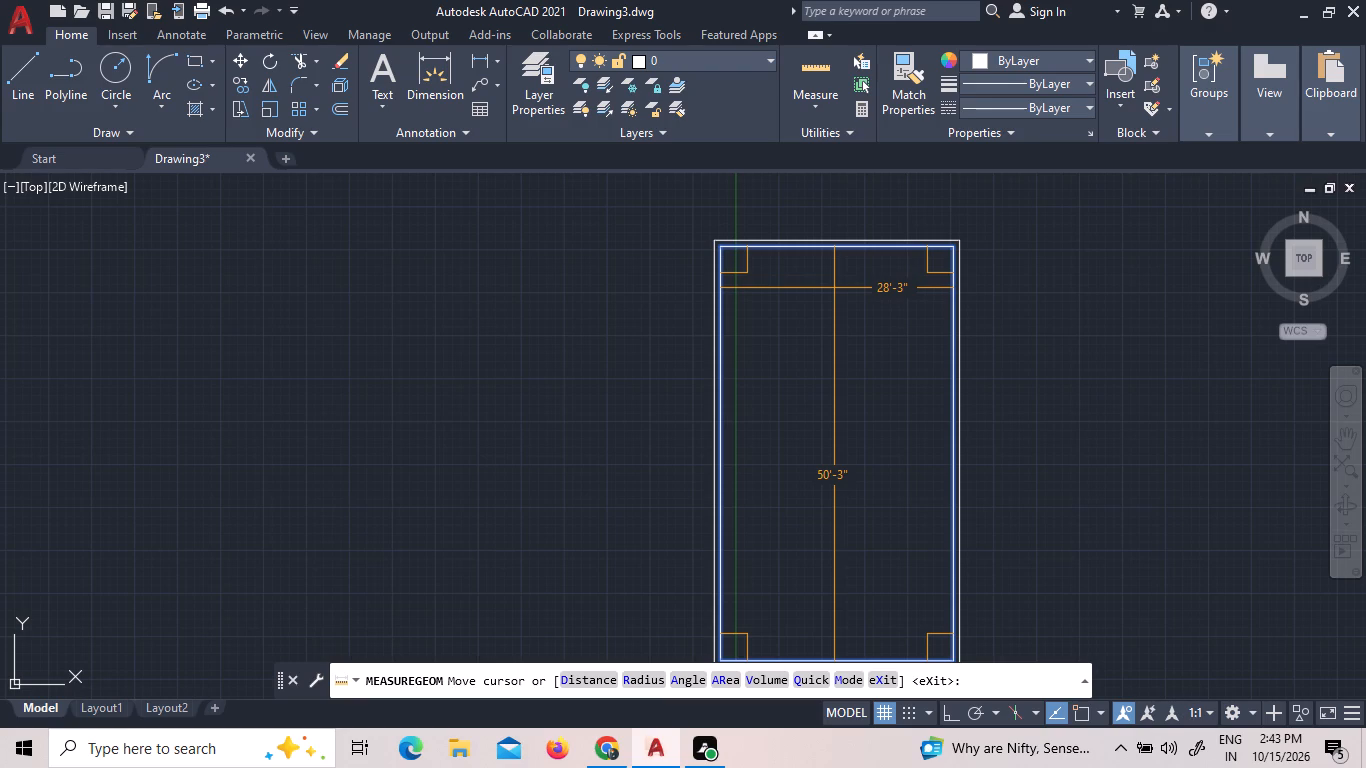
right_click(840, 220)
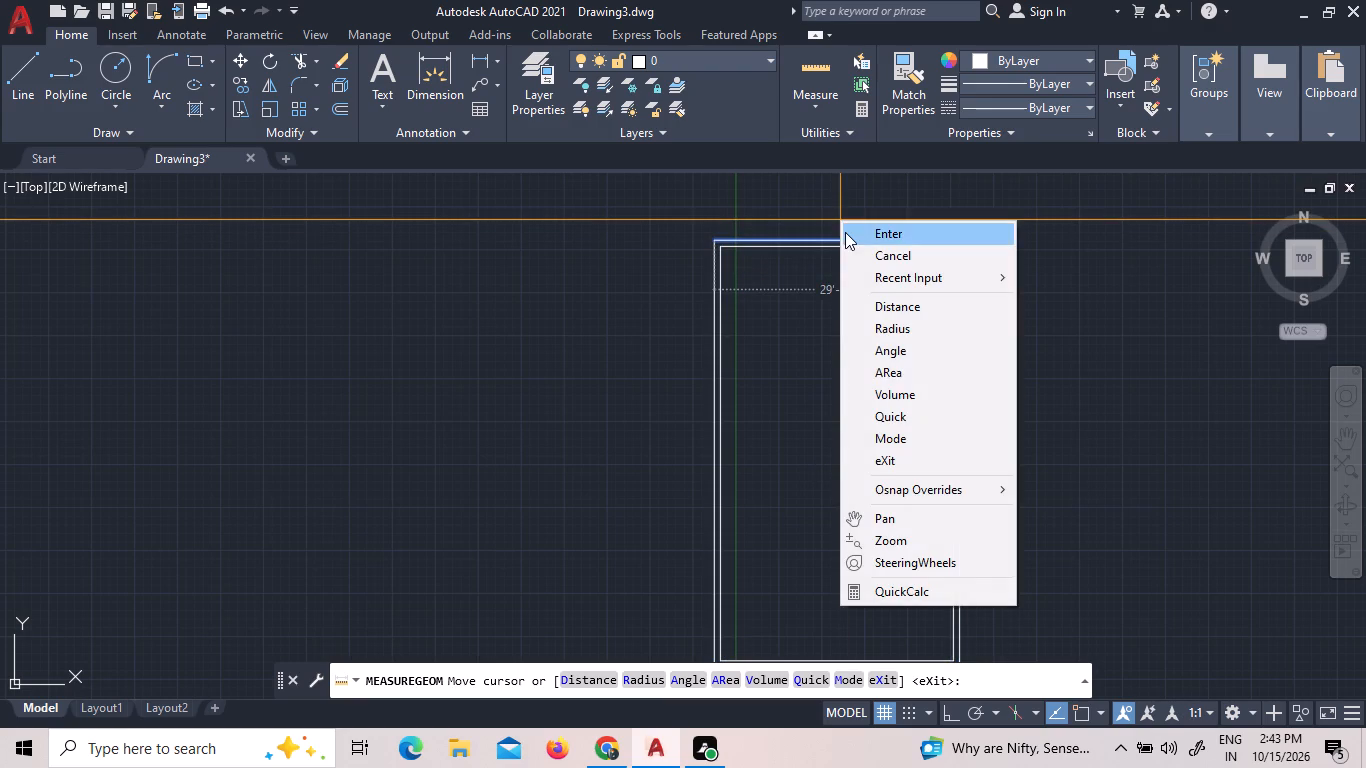
left_click(845, 232)
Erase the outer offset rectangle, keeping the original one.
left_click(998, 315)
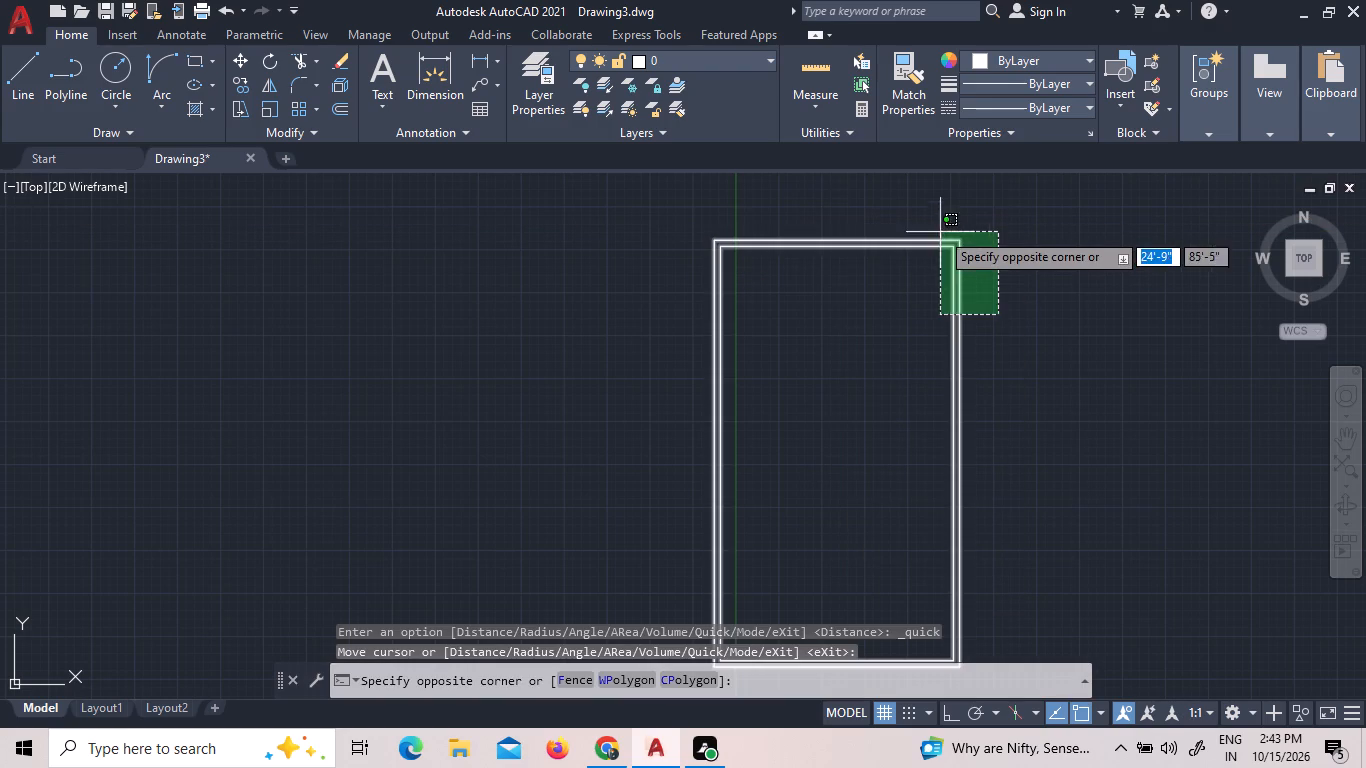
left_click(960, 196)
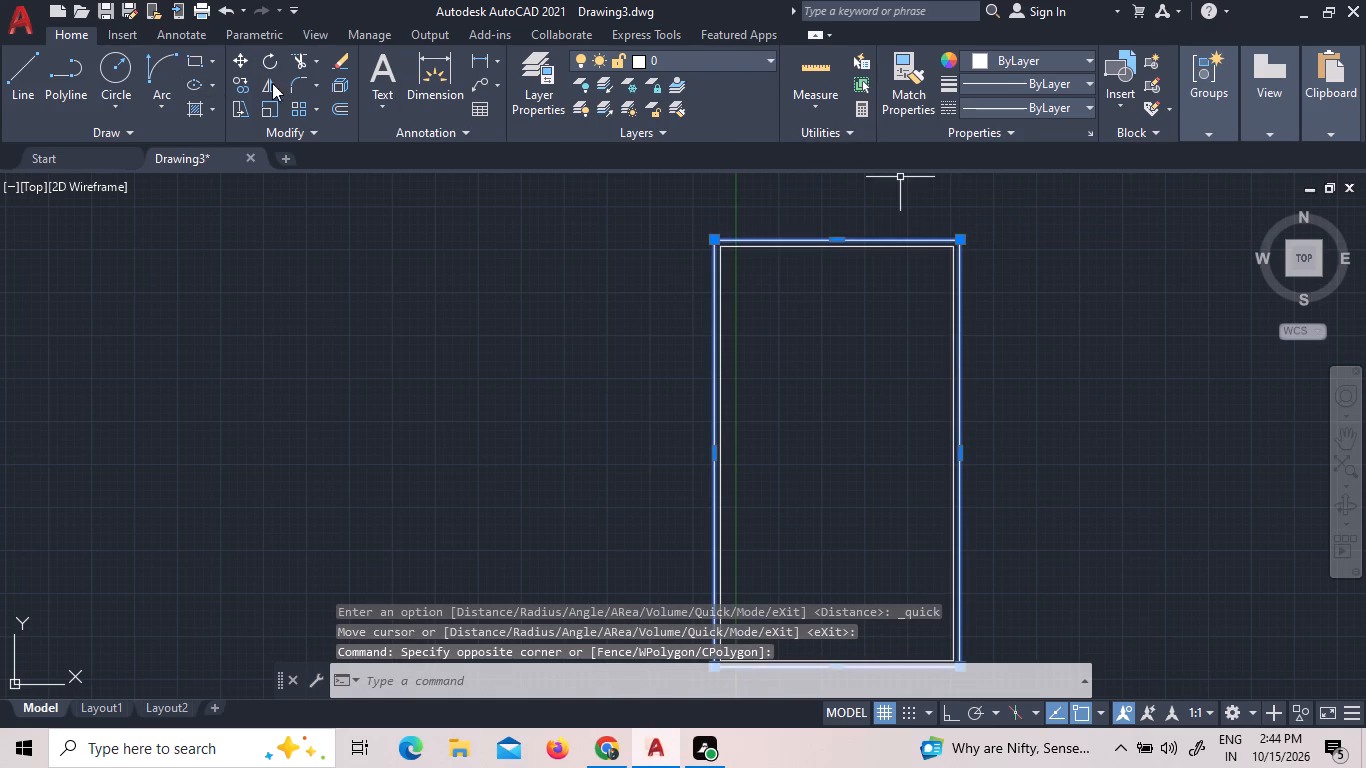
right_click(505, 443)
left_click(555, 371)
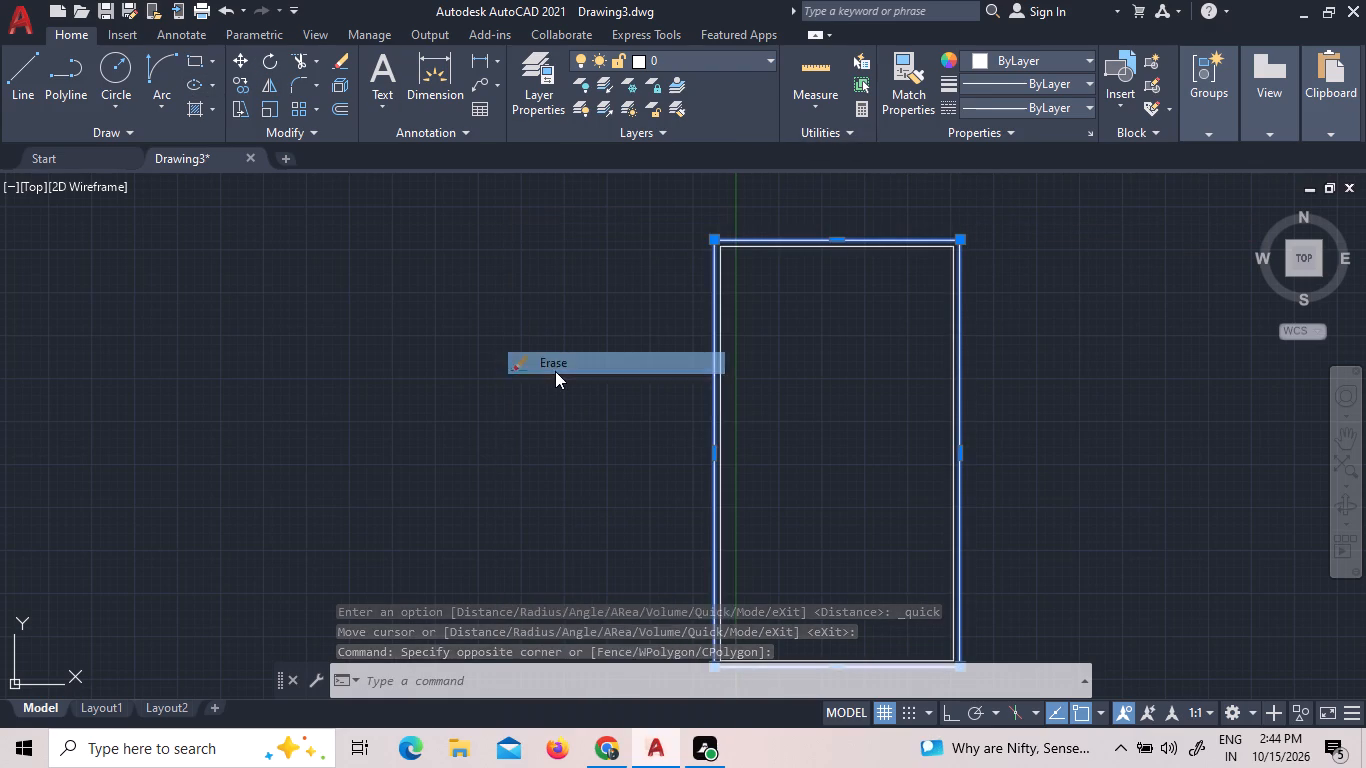
Offset the remaining rectangle inward by 9" to form the wall thickness.
left_click(341, 108)
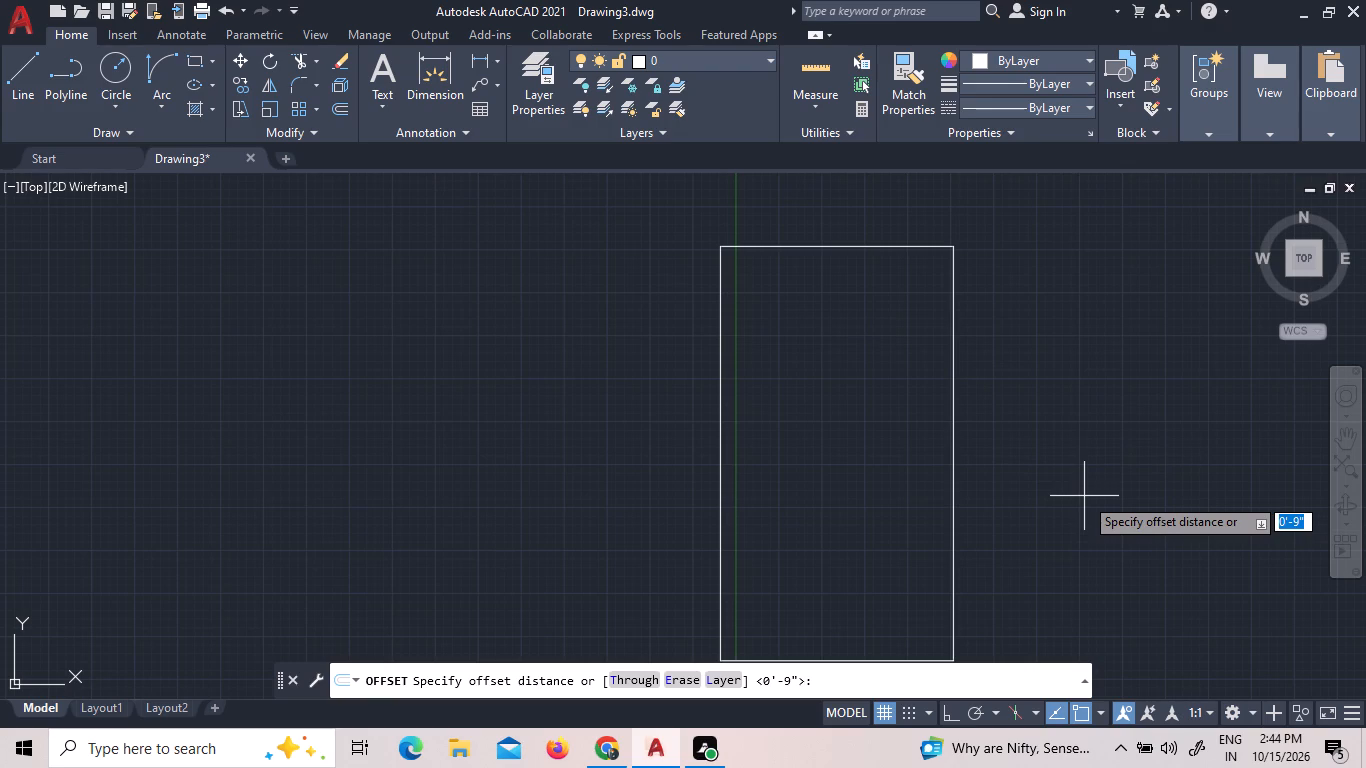
key("Return")
scroll(1077, 71, "down", 3)
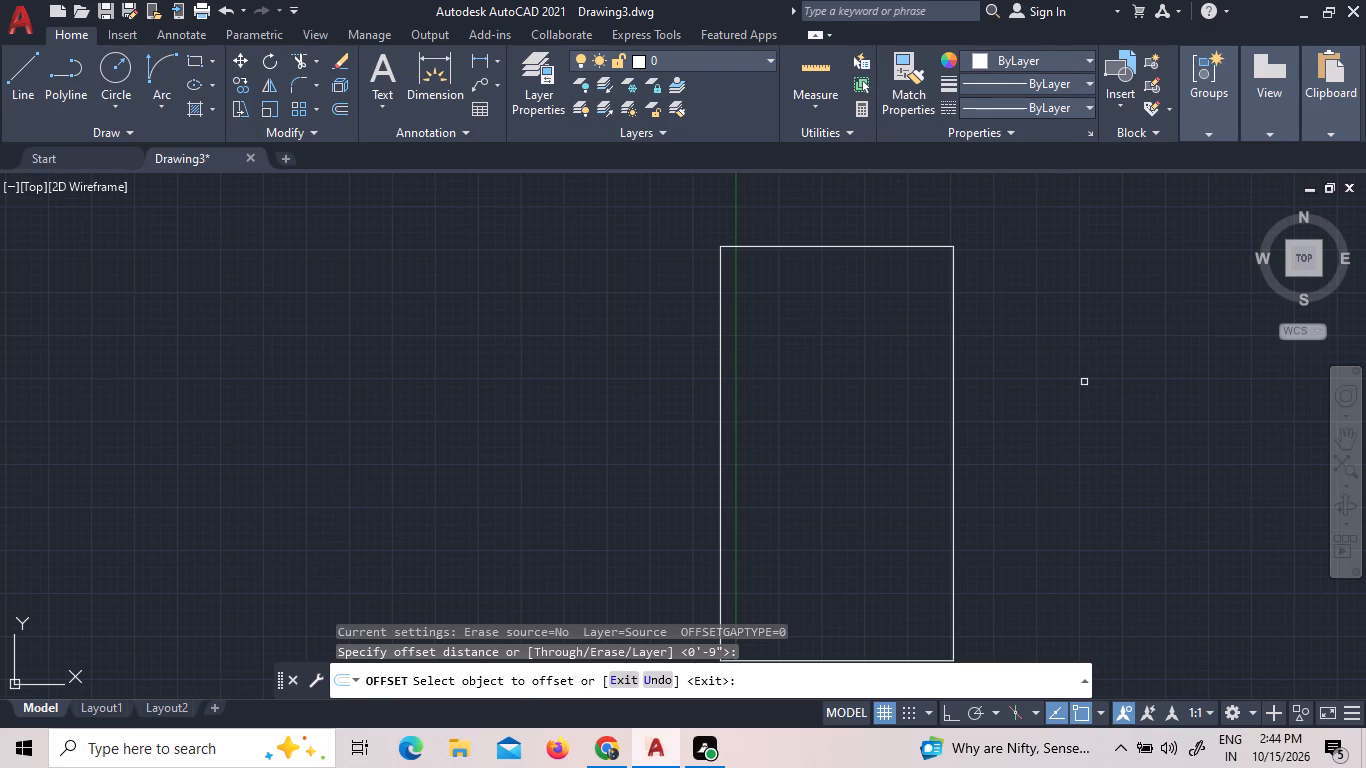
scroll(1025, 250, "down", 3)
left_click(1033, 367)
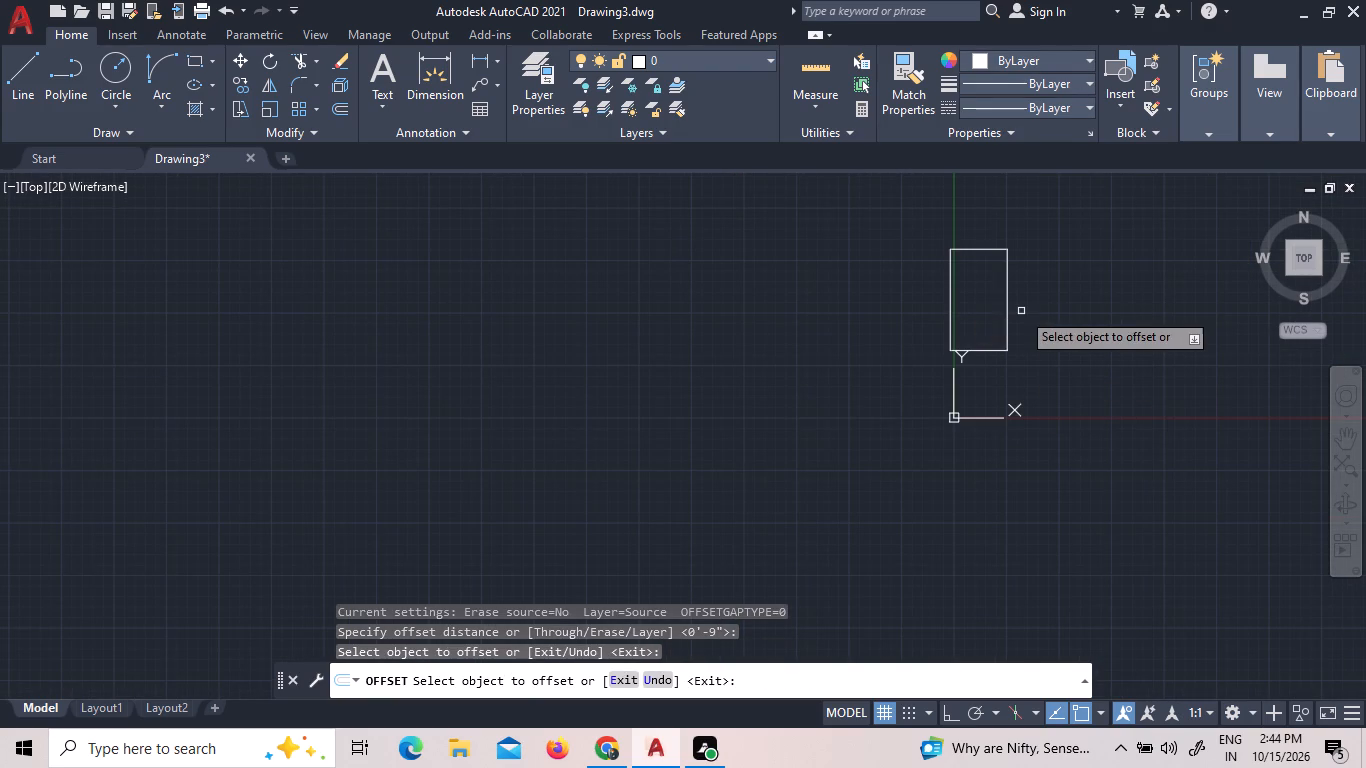
left_click(1008, 309)
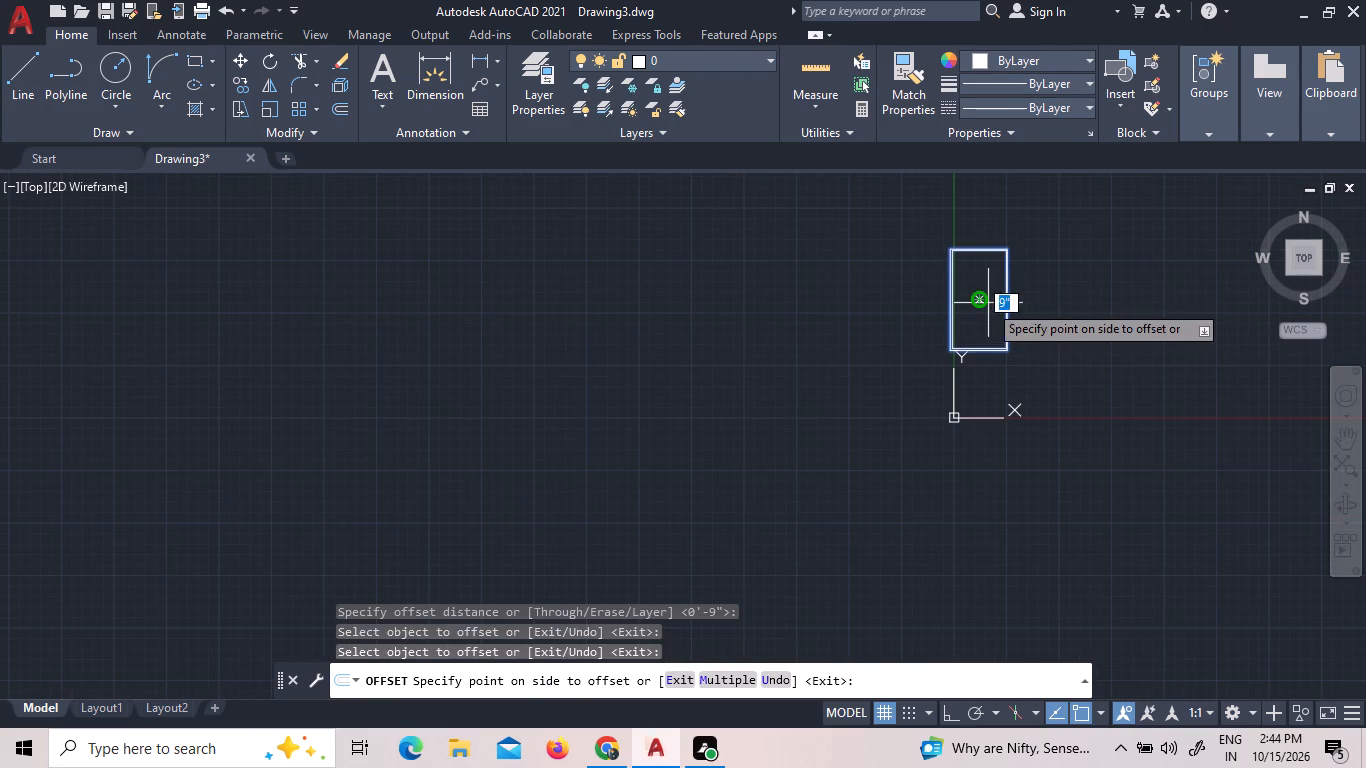
scroll(988, 303, "up", 4)
left_click(988, 303)
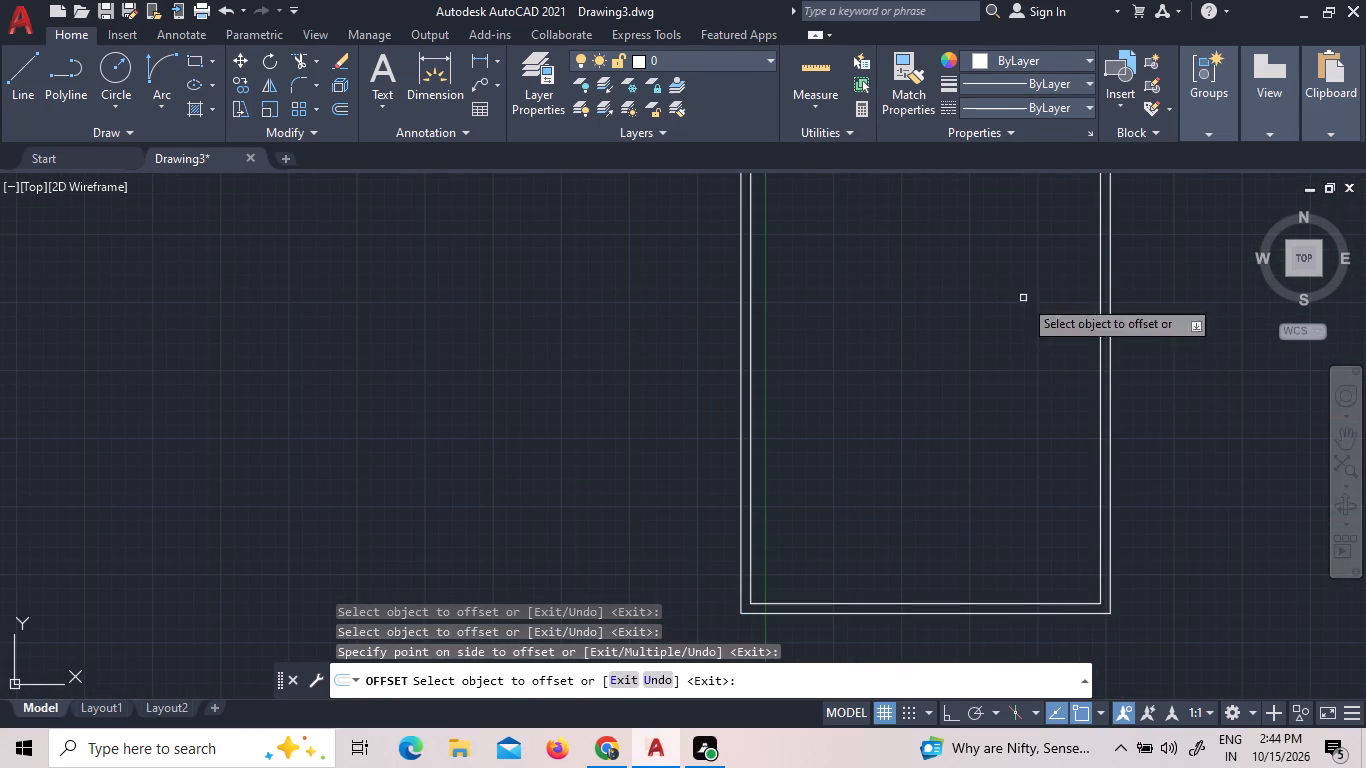
Measure the inner rectangle's clear width and height with the Quick measure tool.
left_click(824, 75)
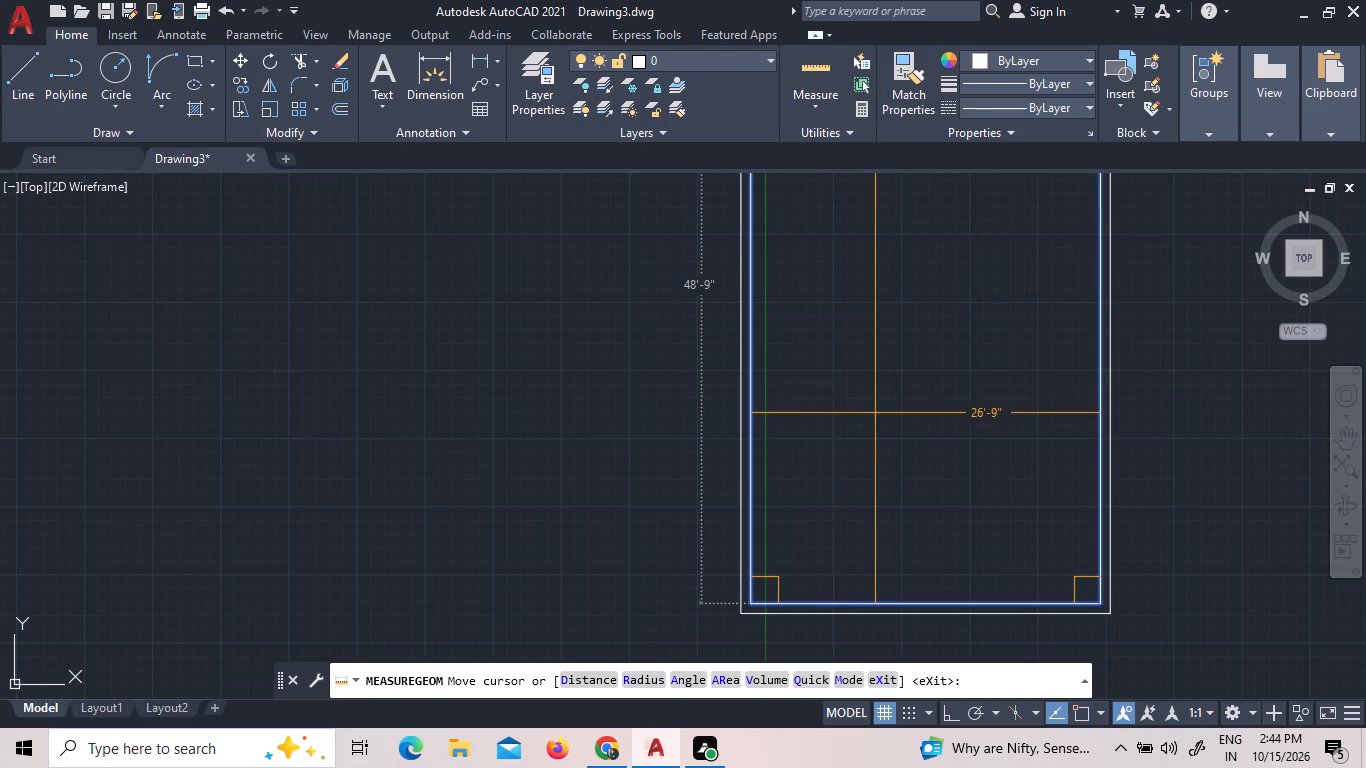
right_click(877, 412)
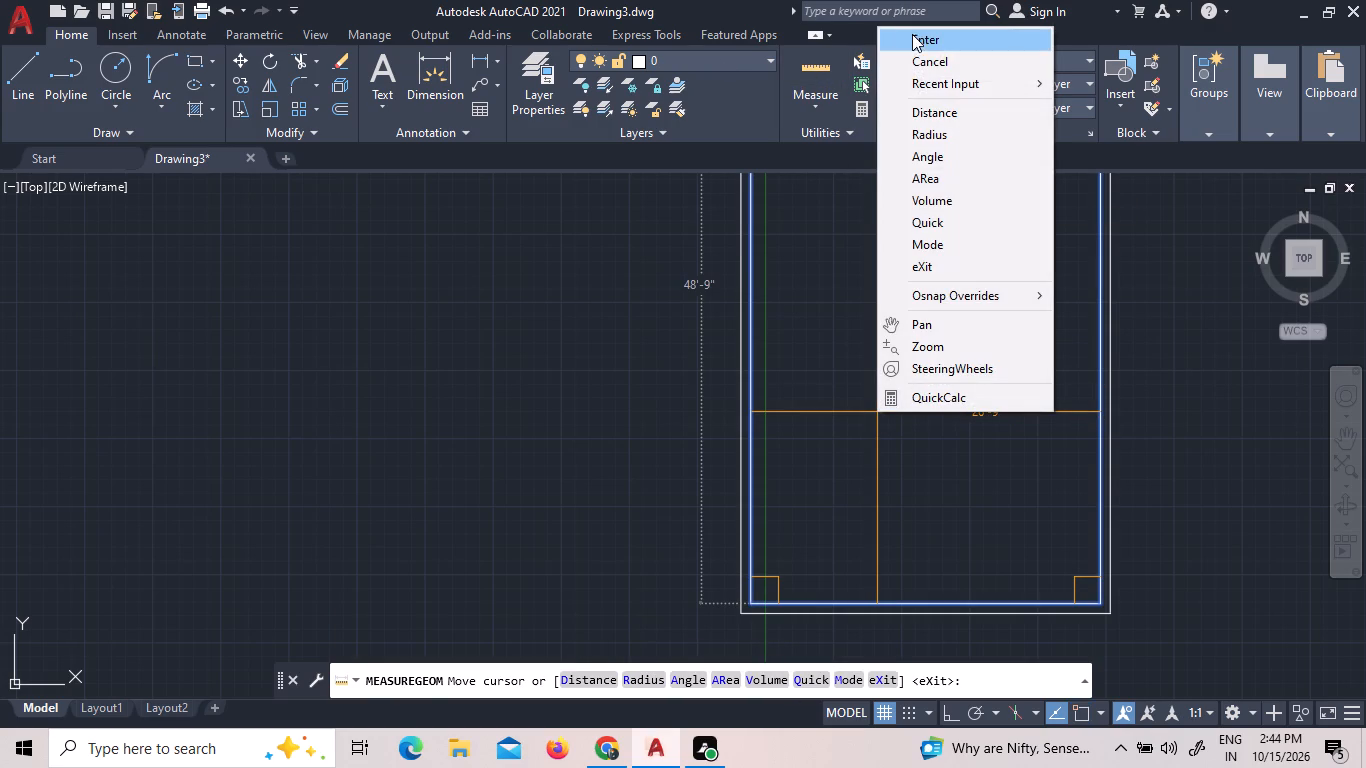
left_click(914, 42)
scroll(940, 245, "down", 1)
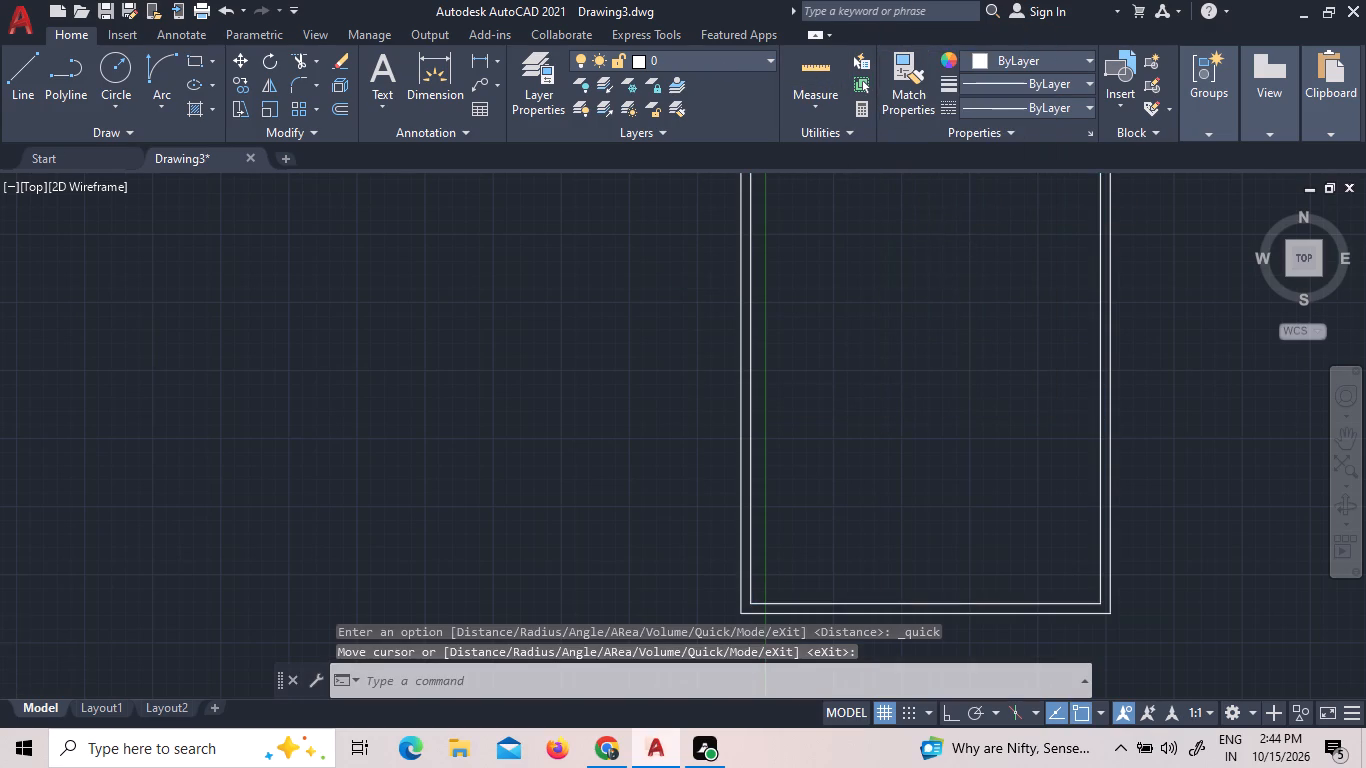
scroll(940, 245, "down", 3)
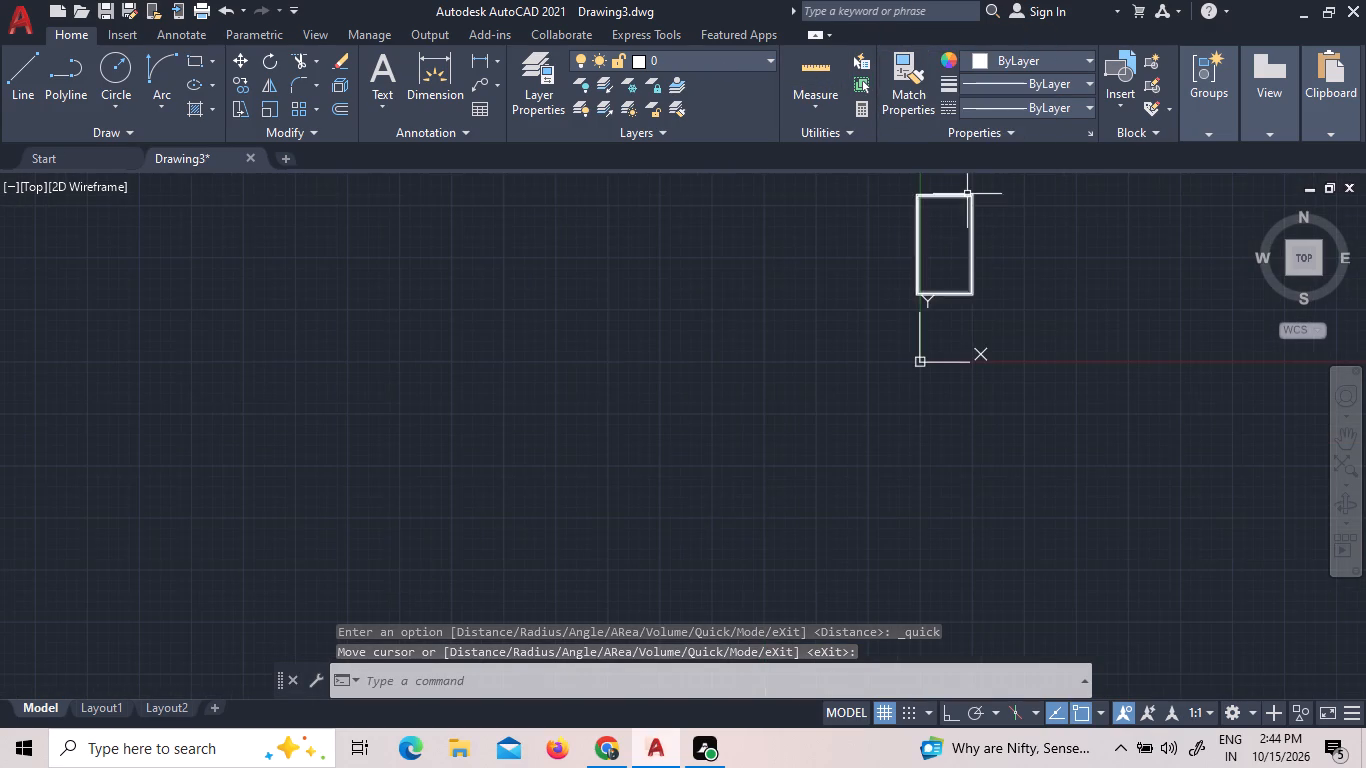
Change the colour of both the outer and inner wall rectangles to yellow 248,215,49.
scroll(970, 188, "up", 5)
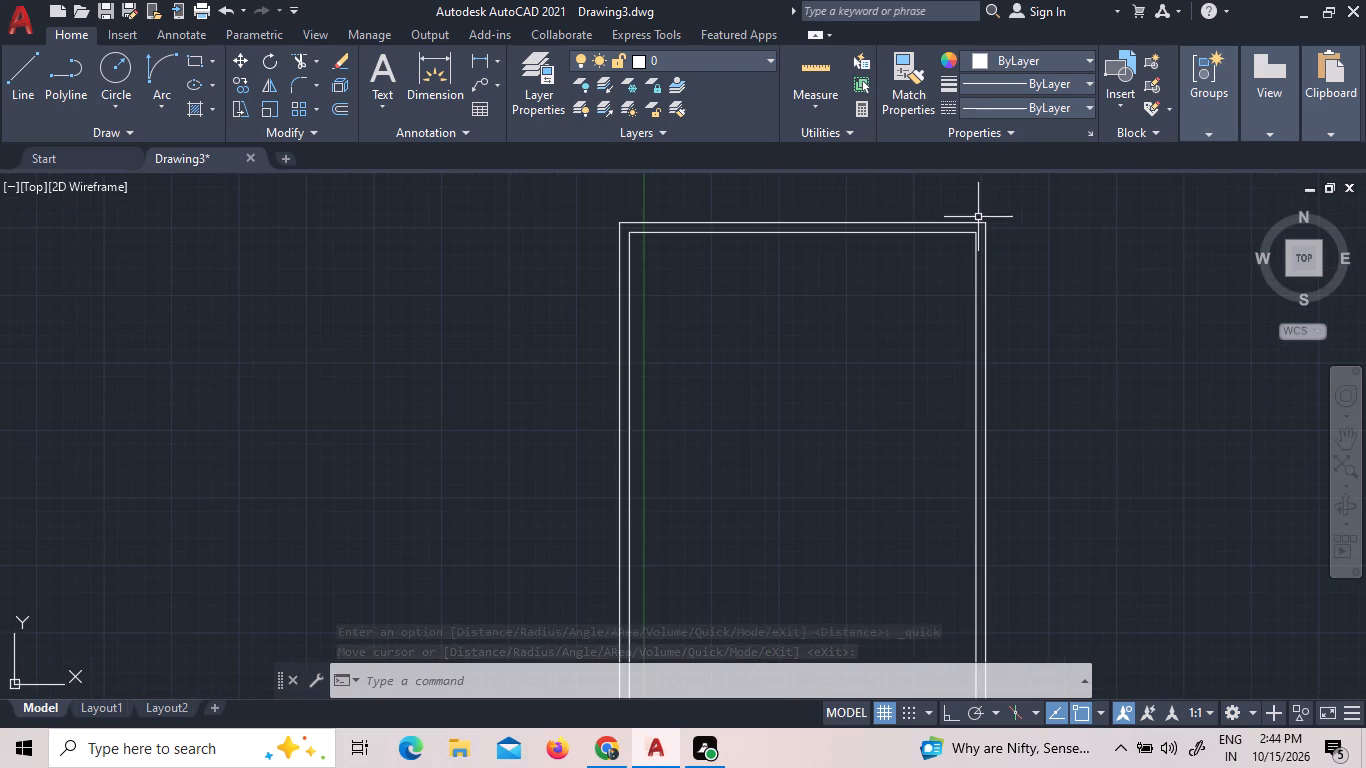
left_click(1002, 231)
left_click(816, 229)
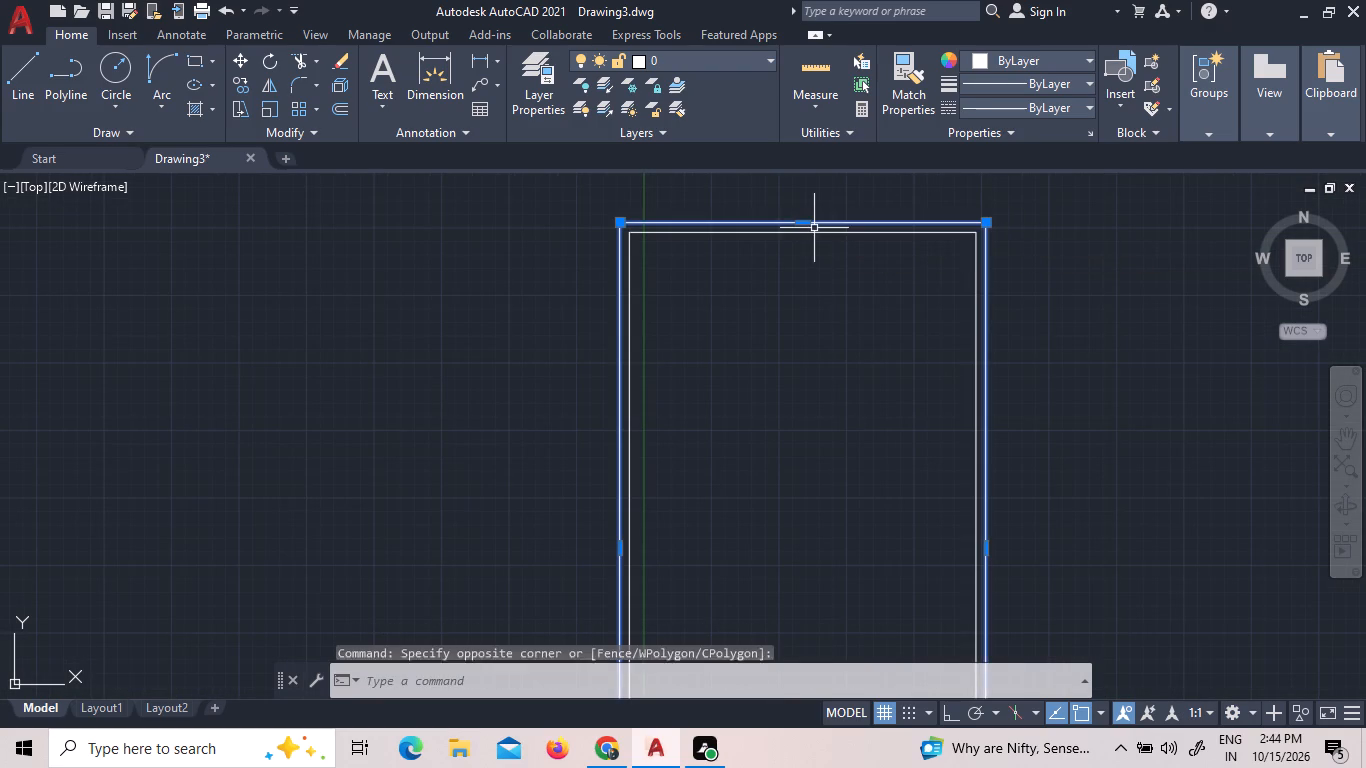
left_click(978, 265)
left_click(1031, 61)
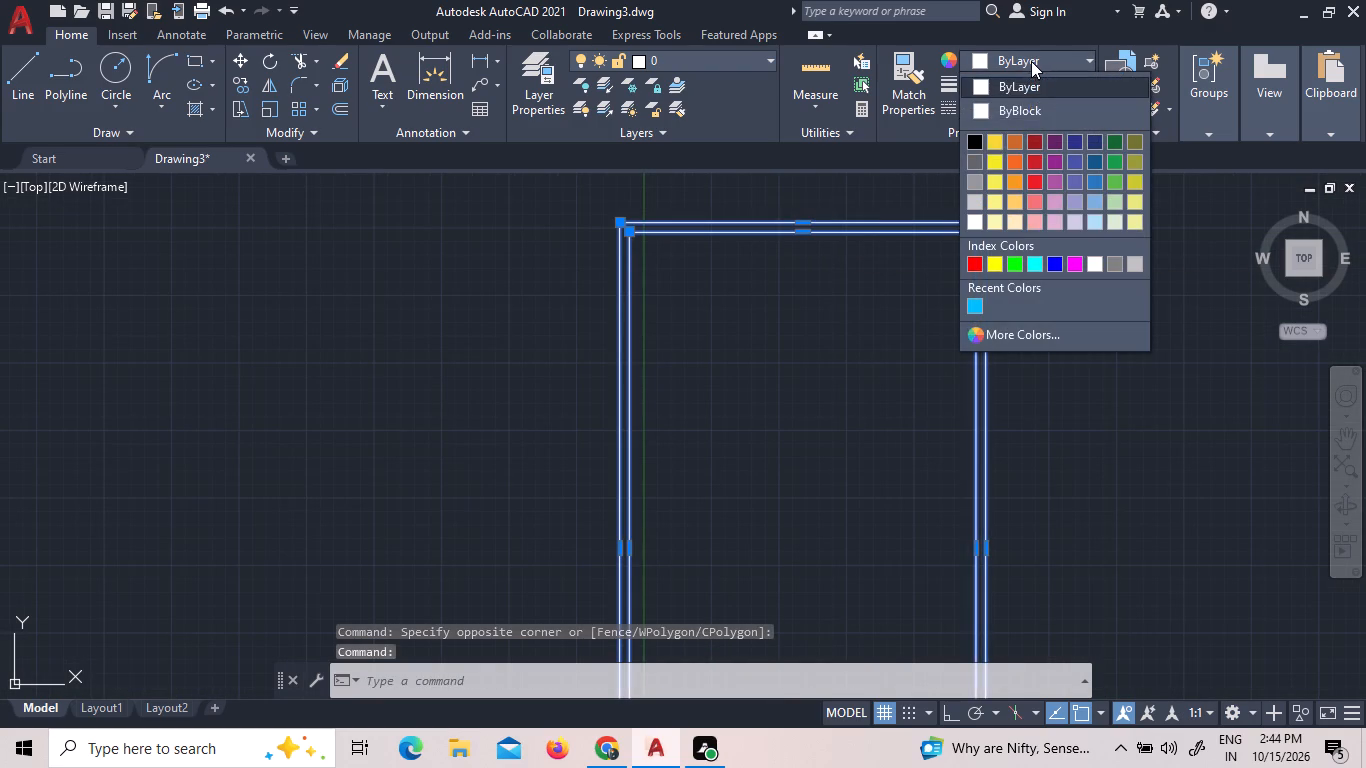
left_click(996, 141)
right_click(855, 203)
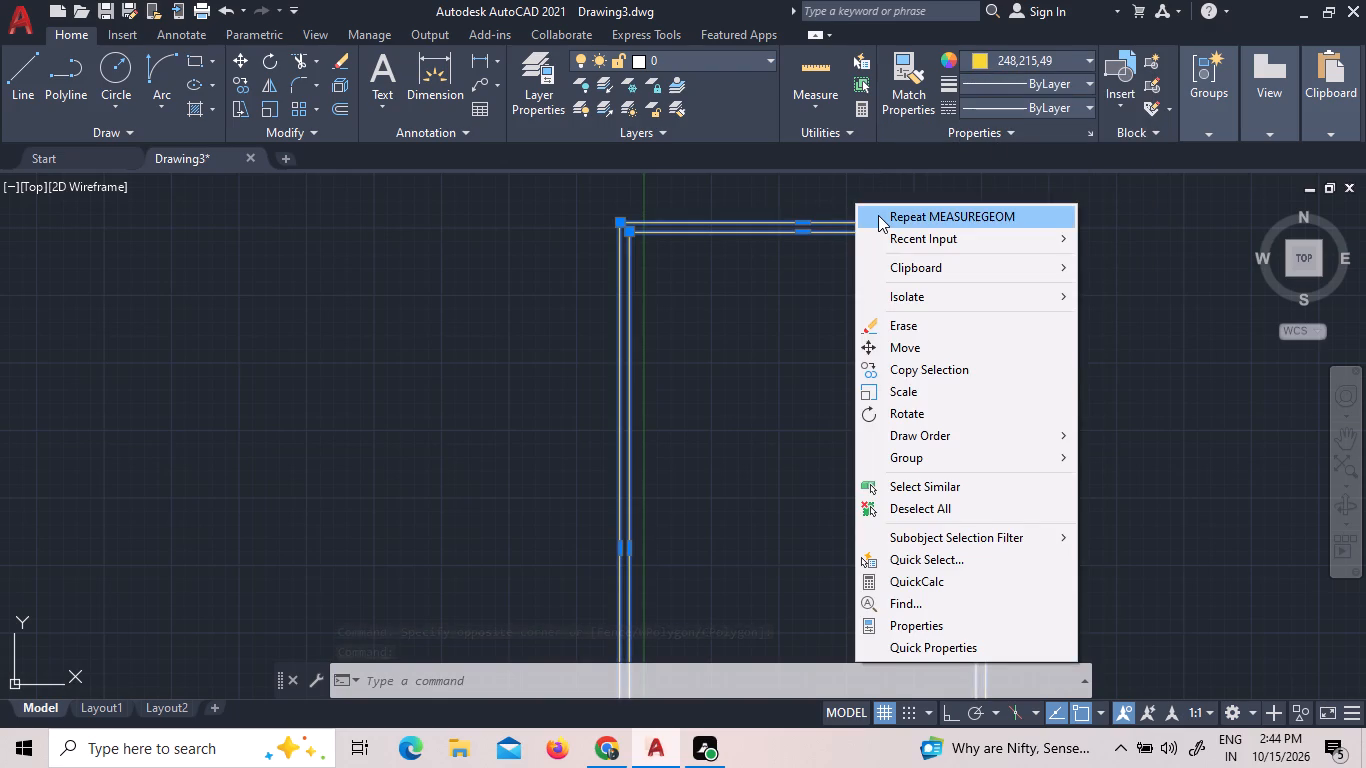
left_click(503, 255)
right_click(503, 251)
left_click(503, 251)
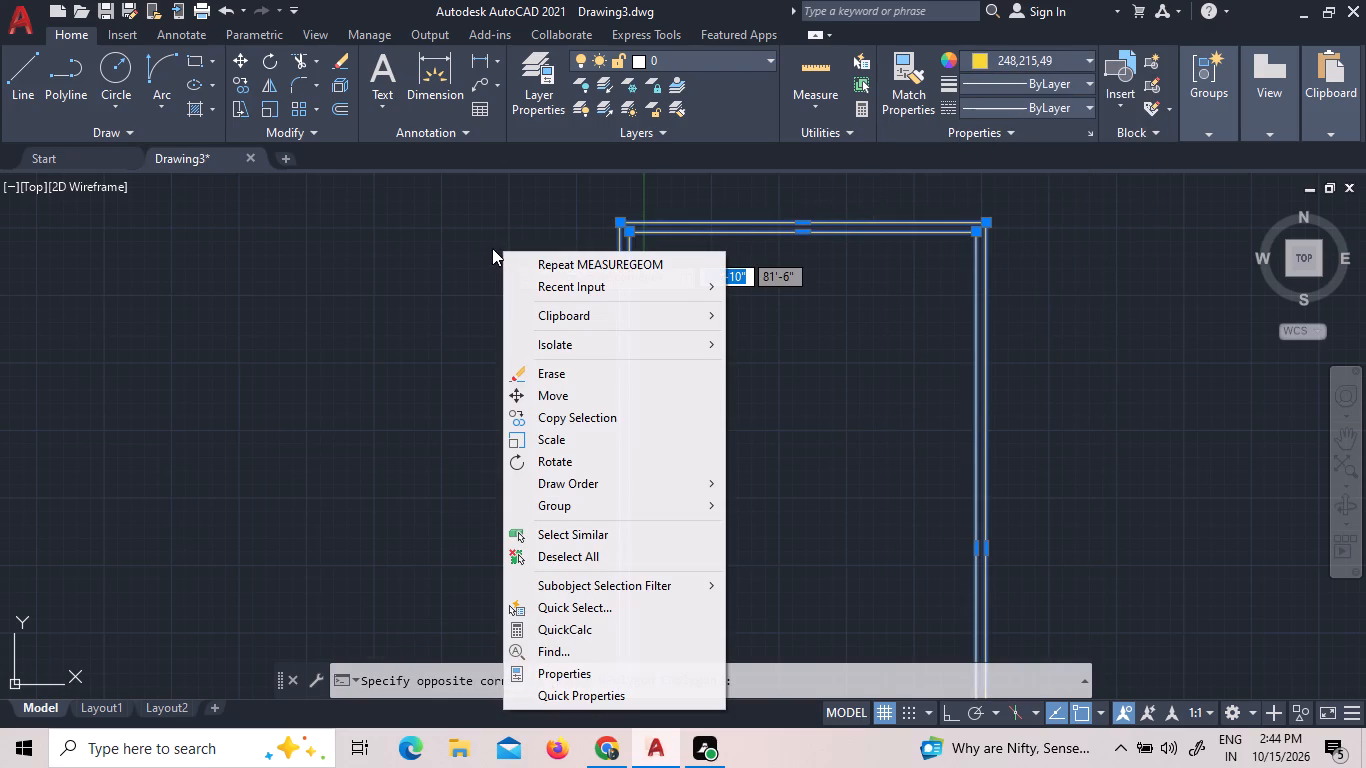
left_click(492, 248)
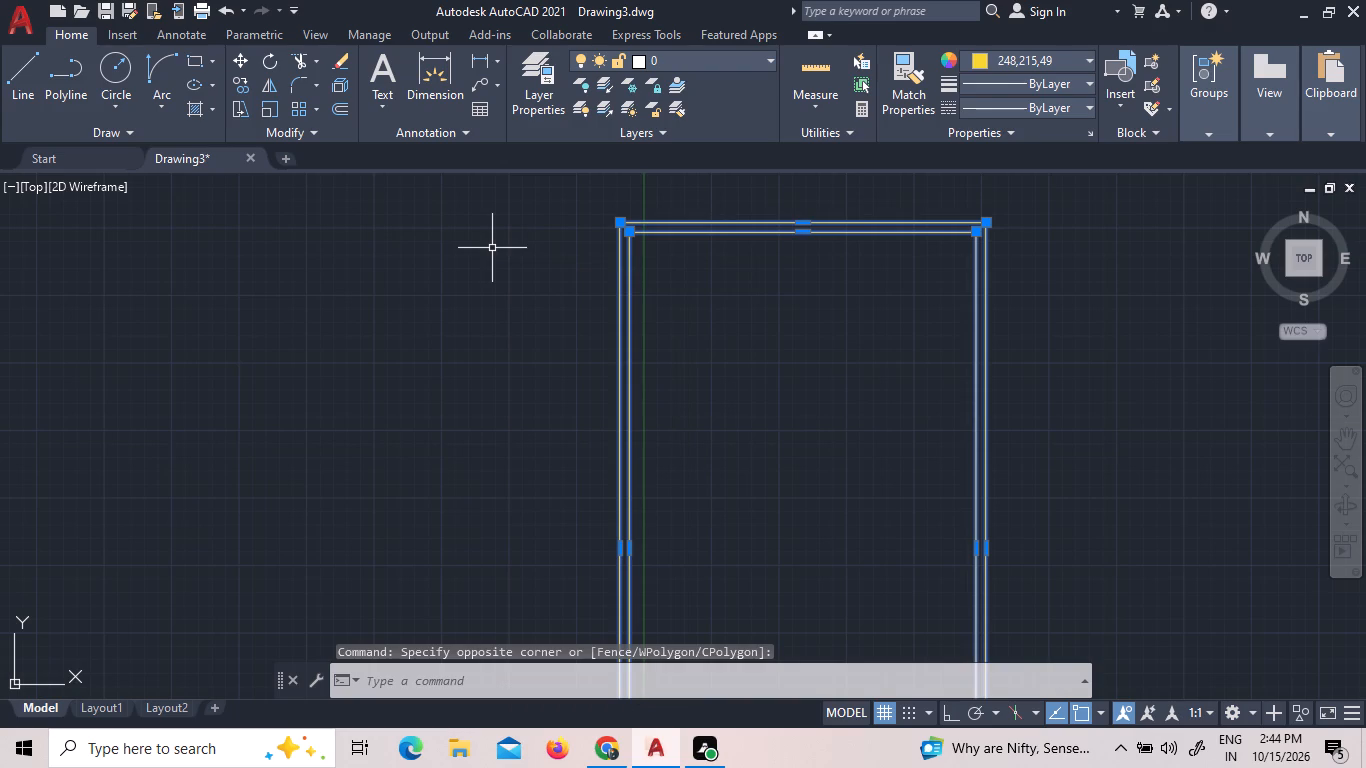
key("Escape")
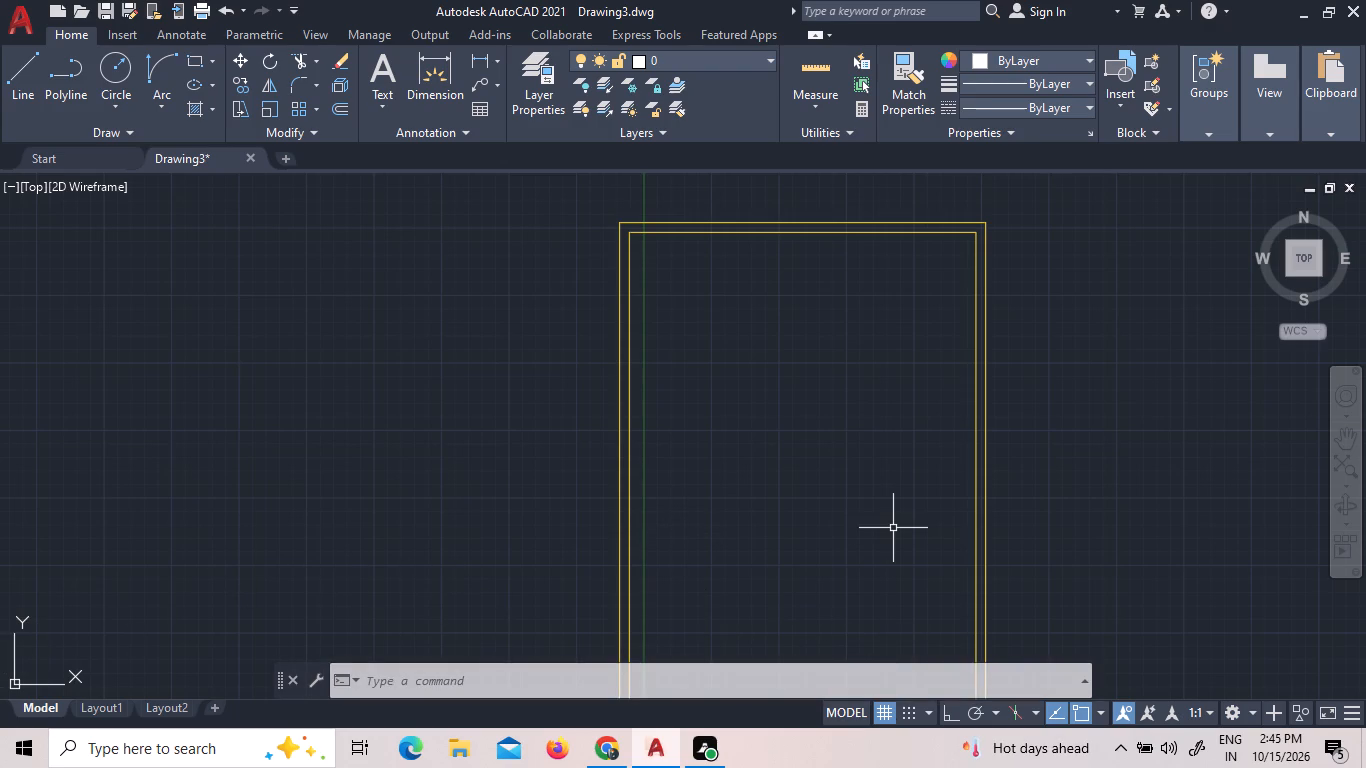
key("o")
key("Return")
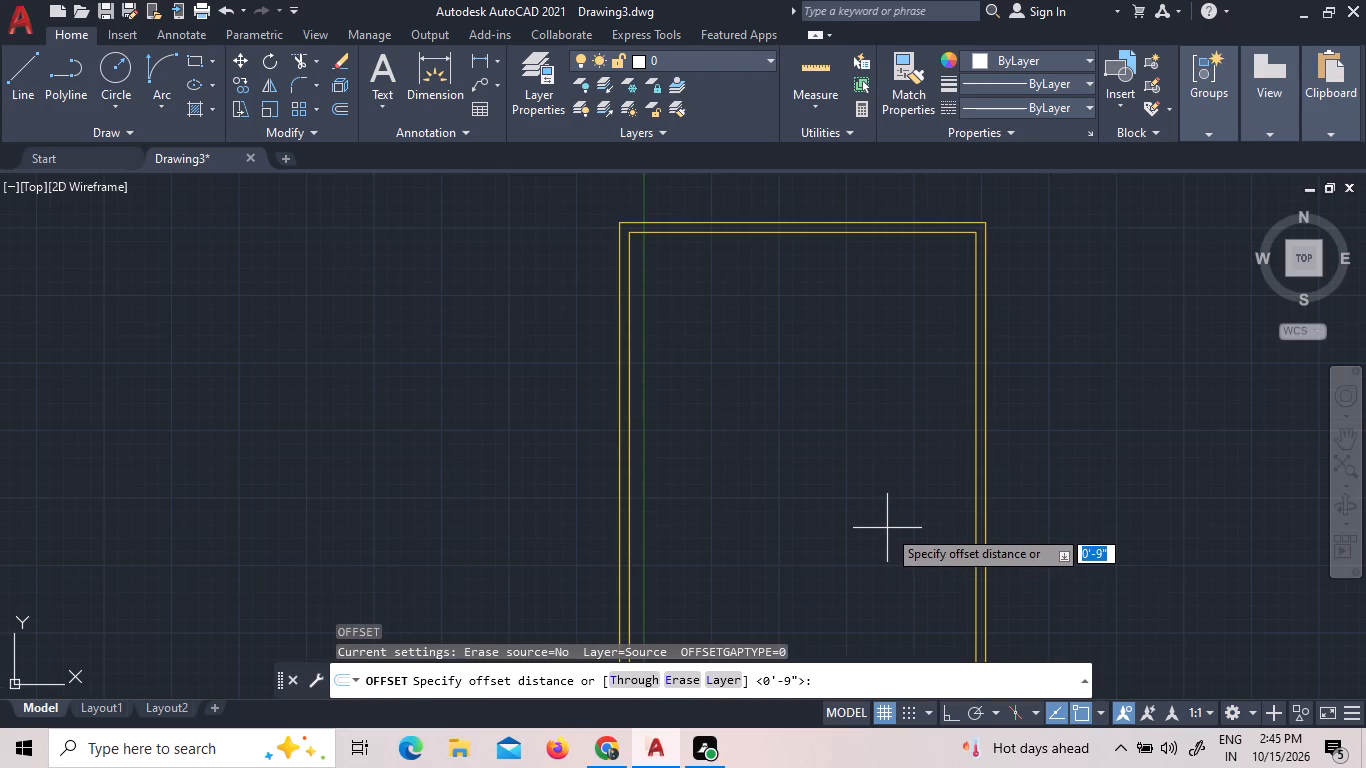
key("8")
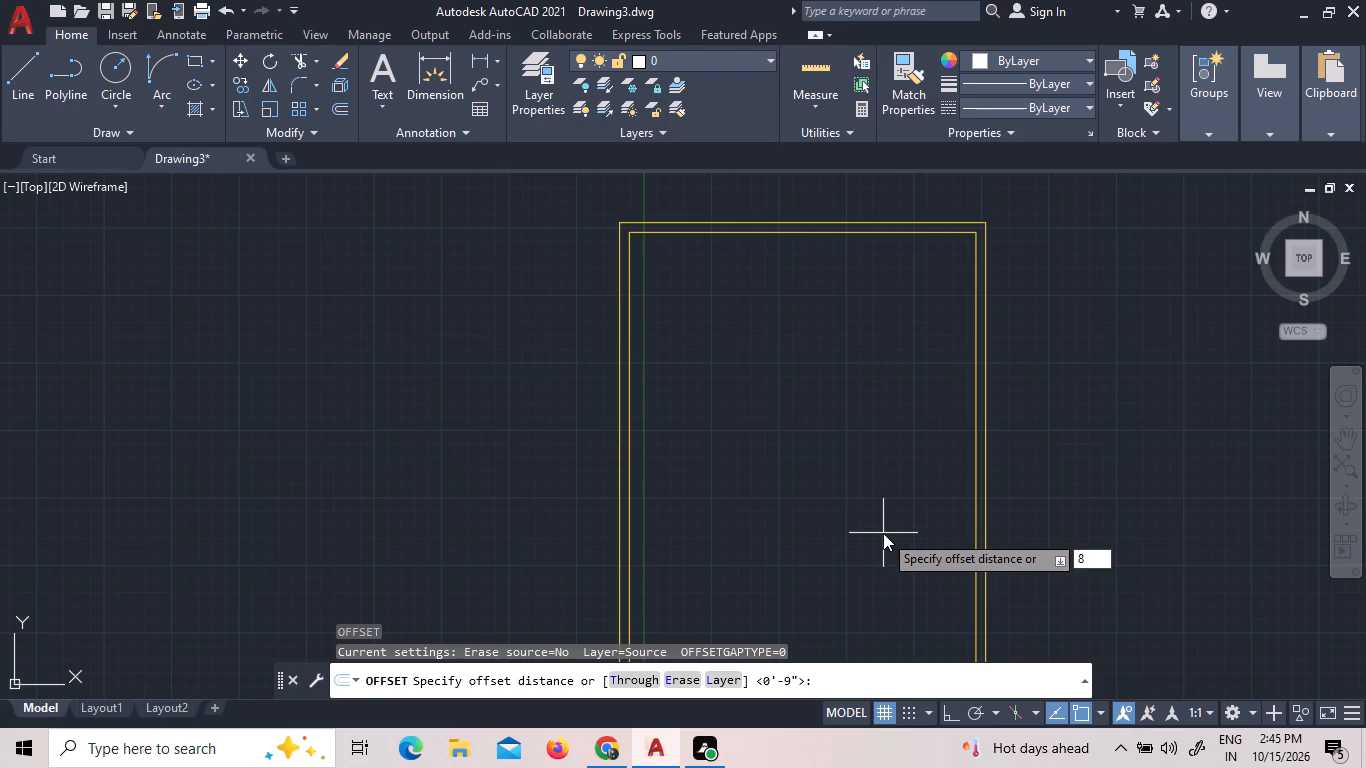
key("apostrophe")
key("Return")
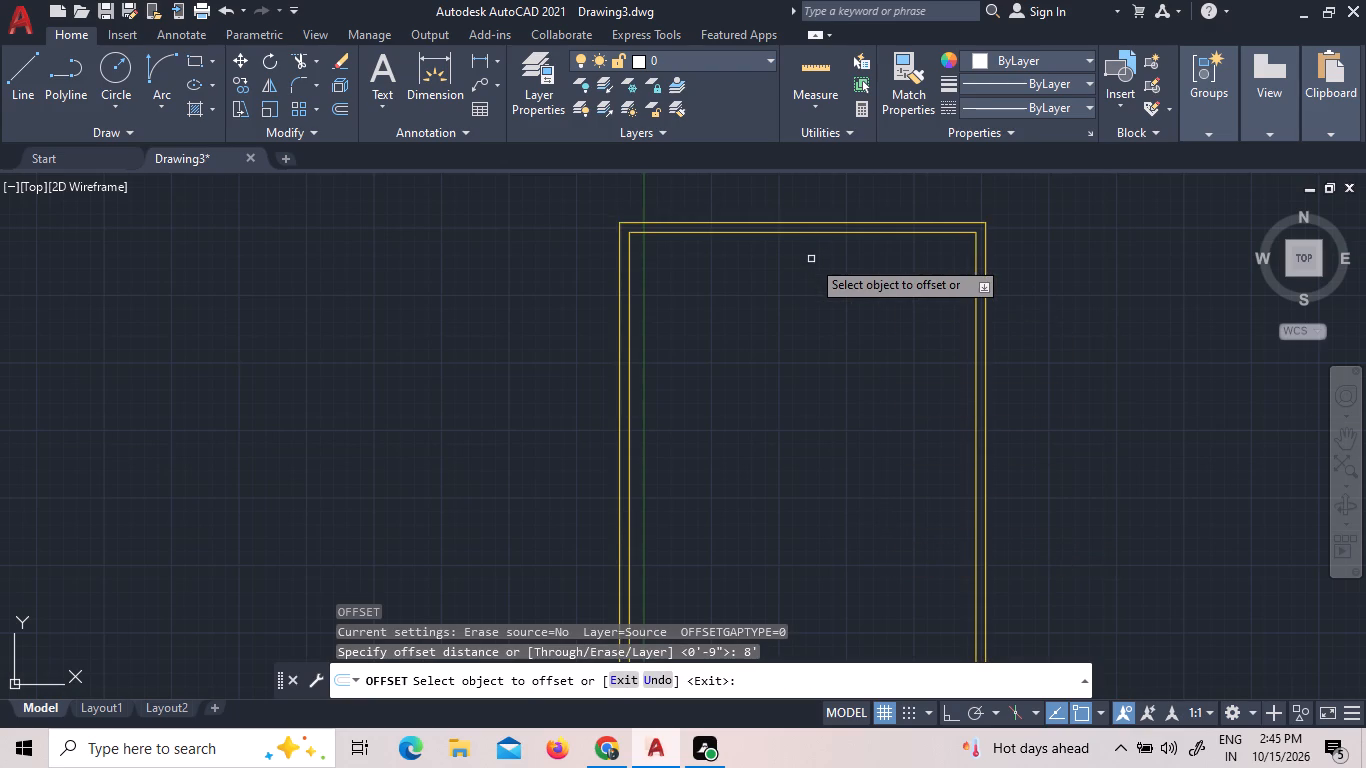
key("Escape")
Explode both the outer and inner wall rectangles into separate lines.
left_click(815, 294)
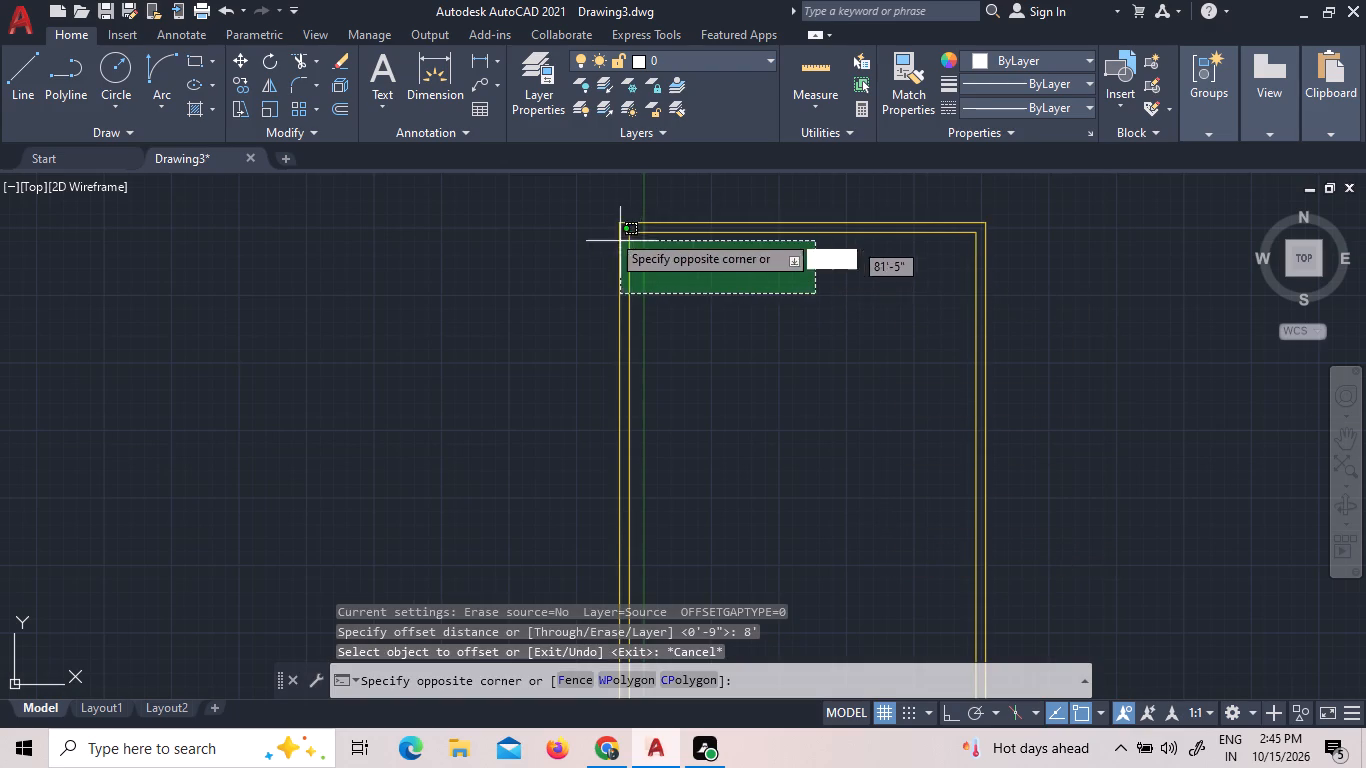
left_click(589, 207)
type("X")
key("space")
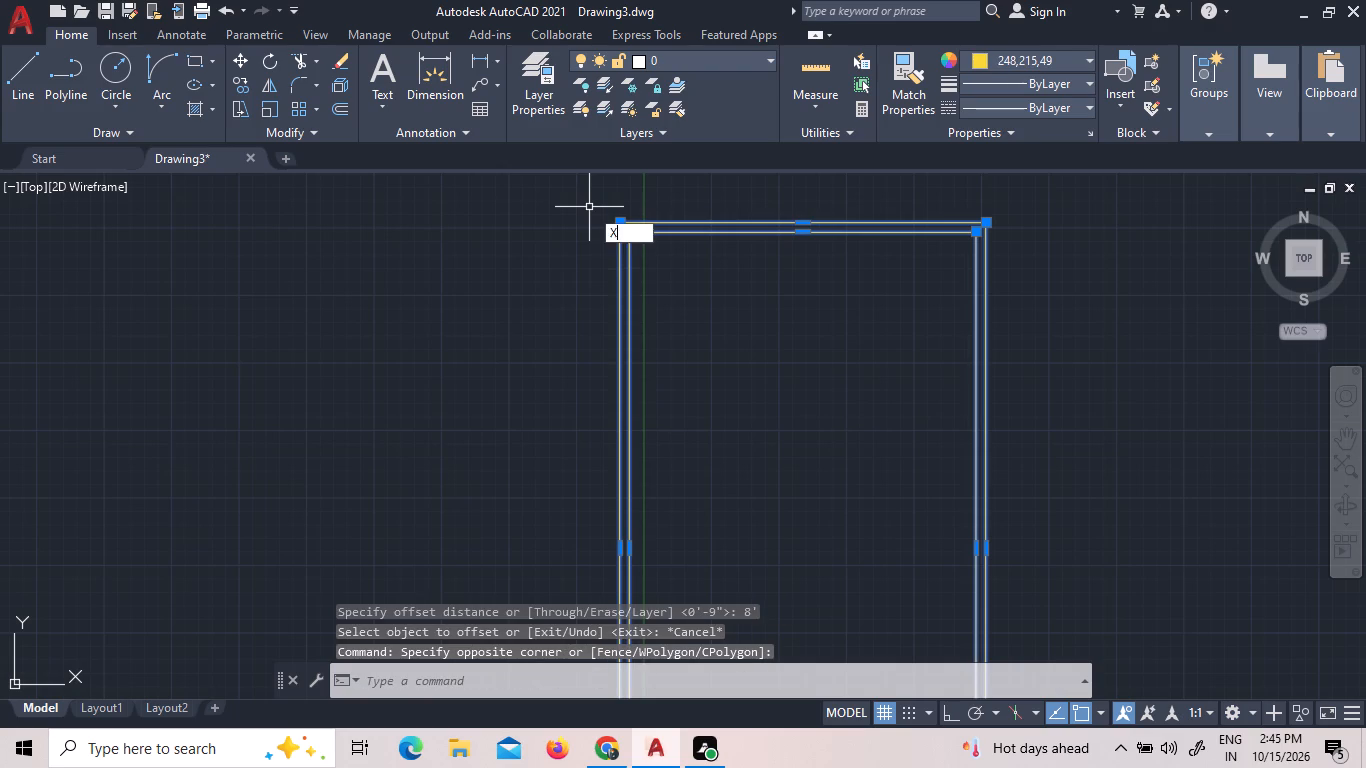
key("Escape")
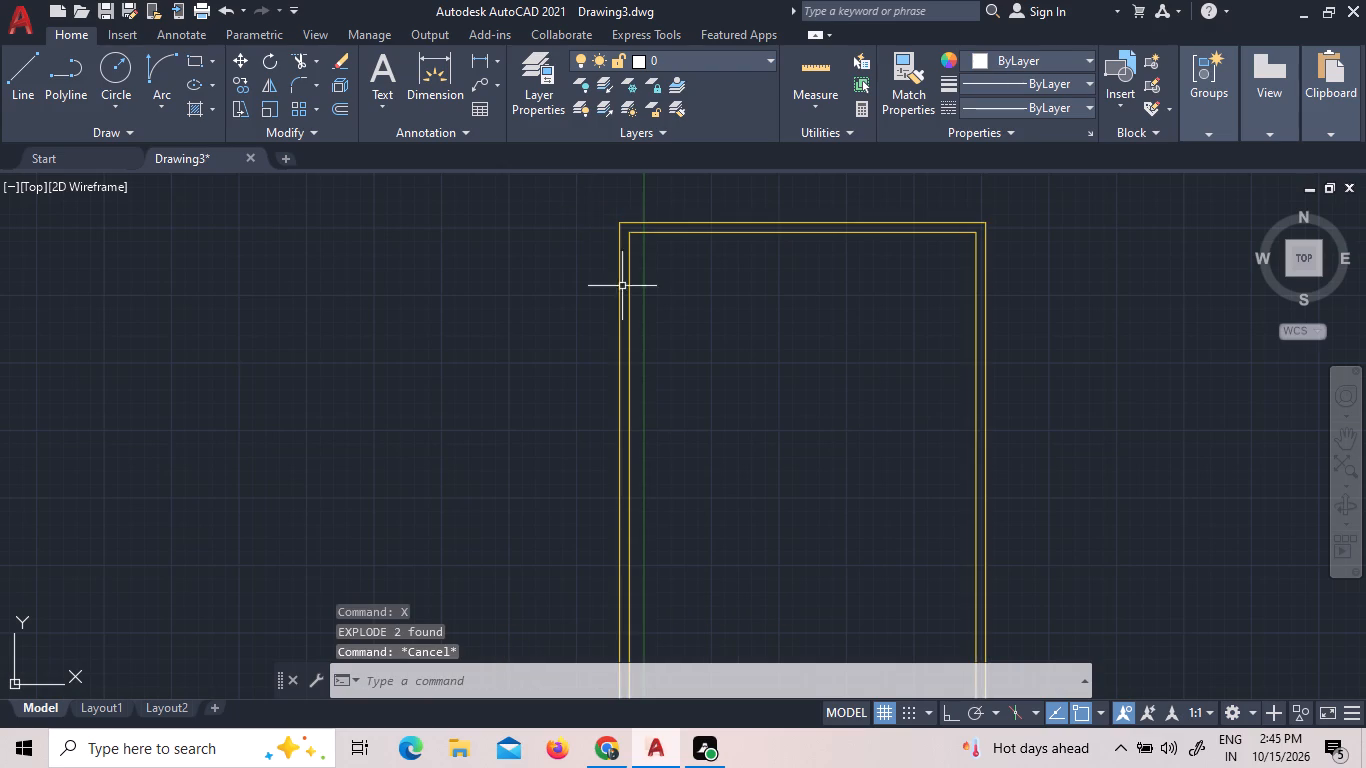
left_click(779, 373)
key("Escape")
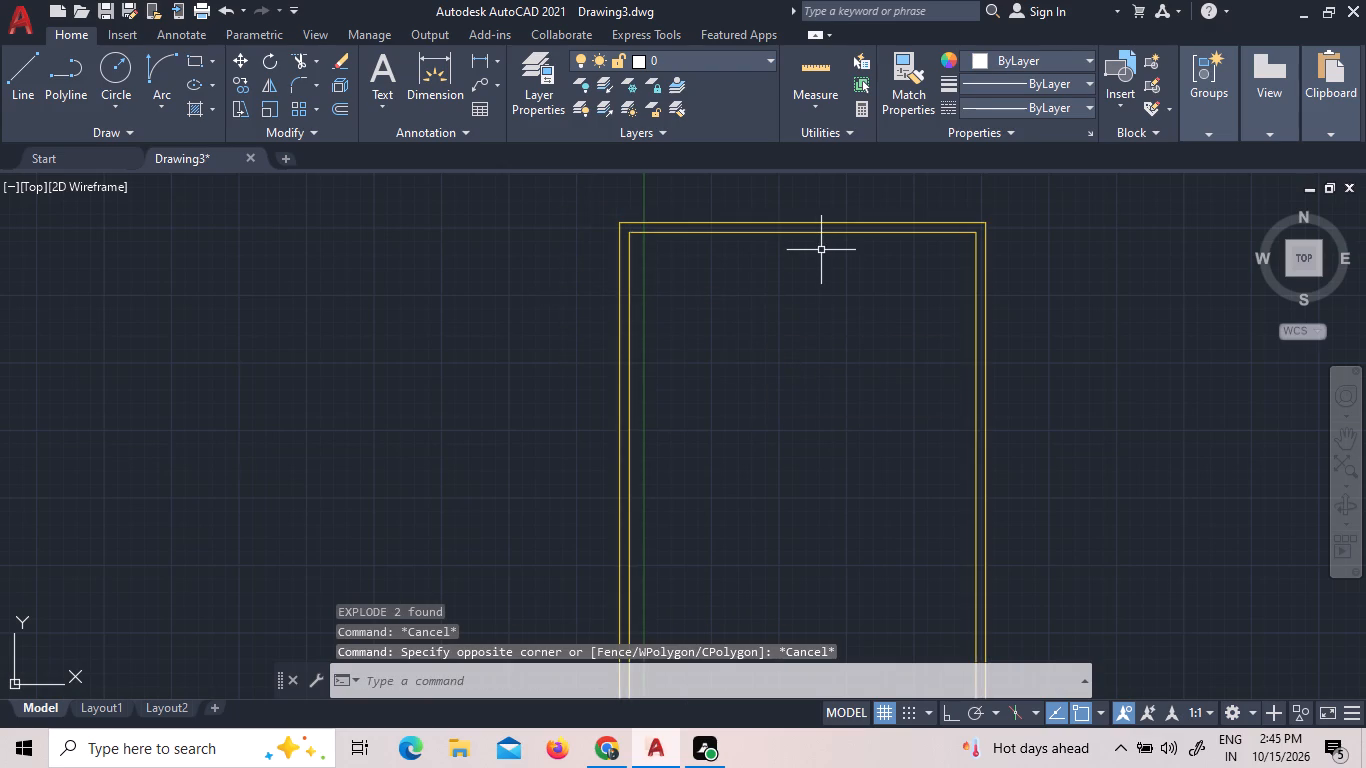
Offset the inner line of the plan's top wall 8' downward into the plan.
key("o")
key("Return")
key("8")
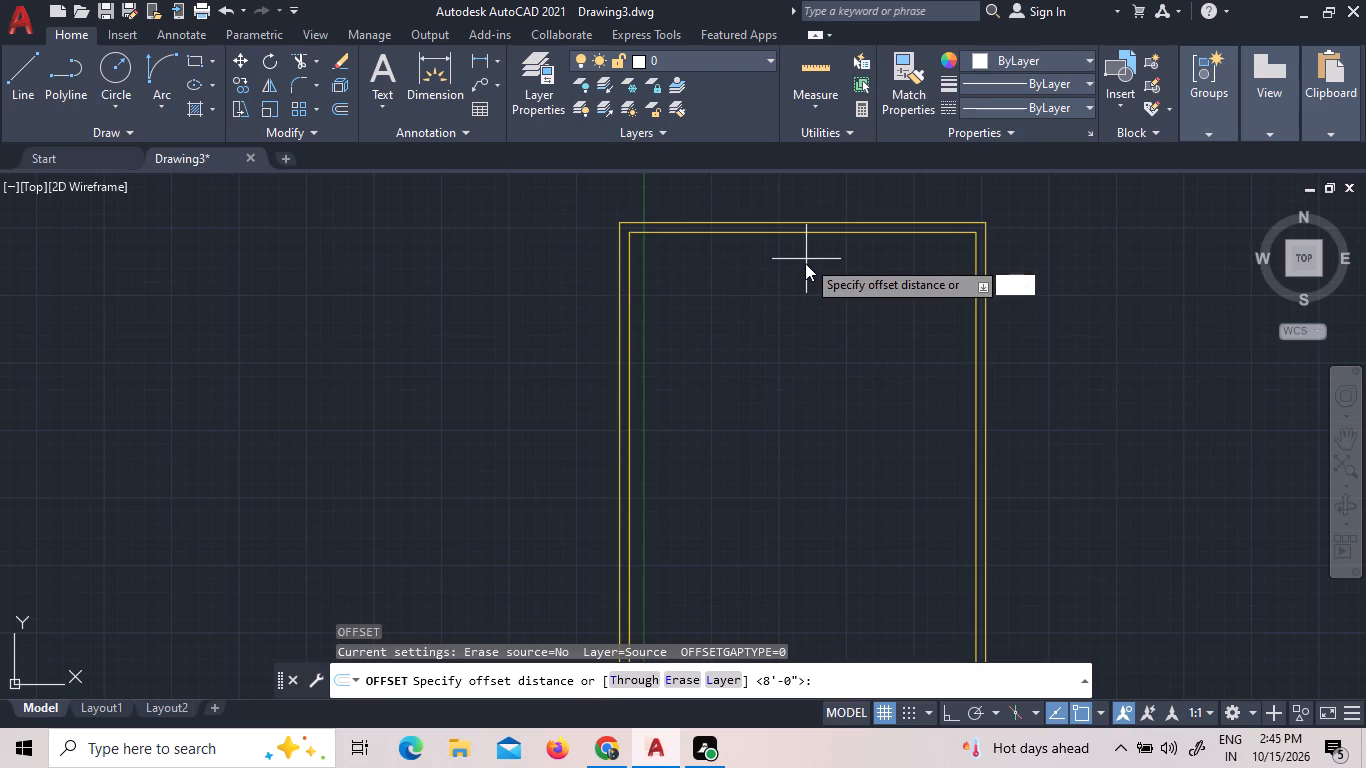
key("apostrophe")
key("Return")
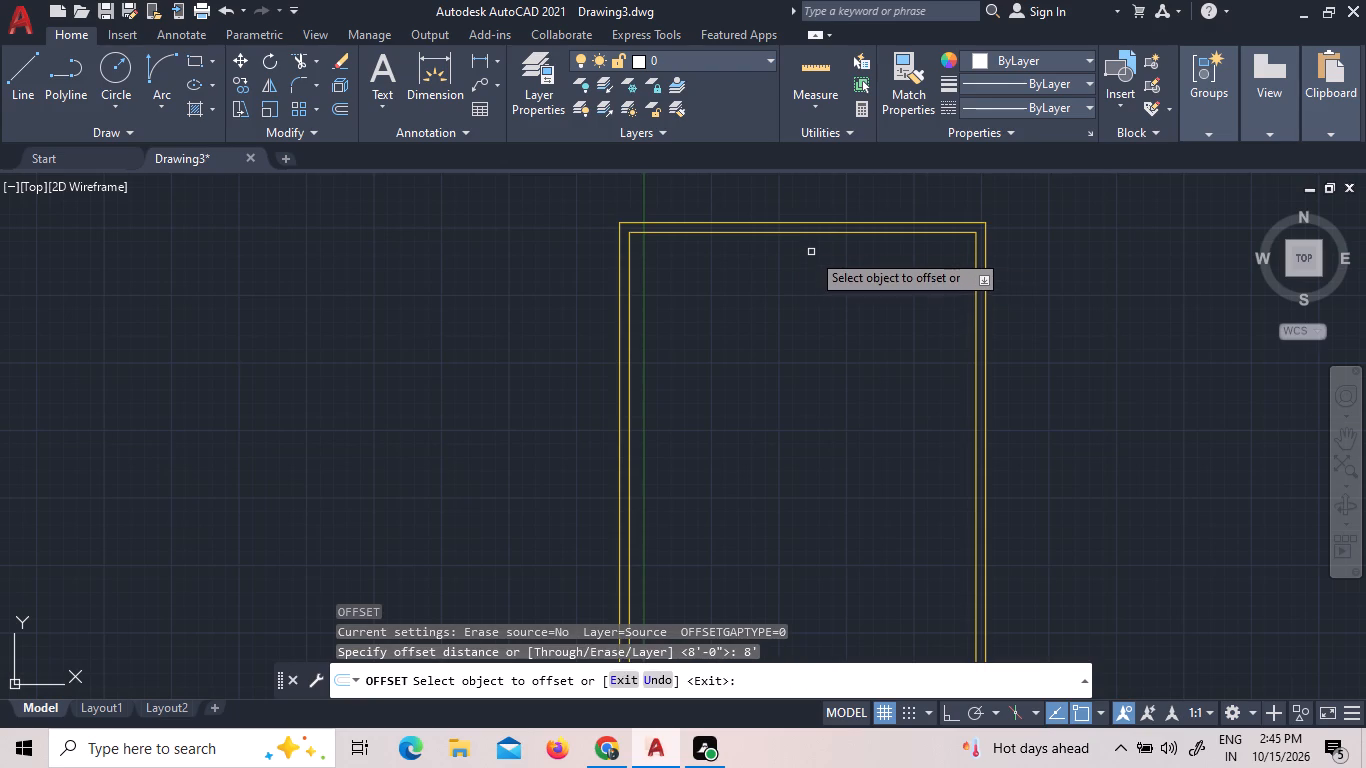
left_click(841, 232)
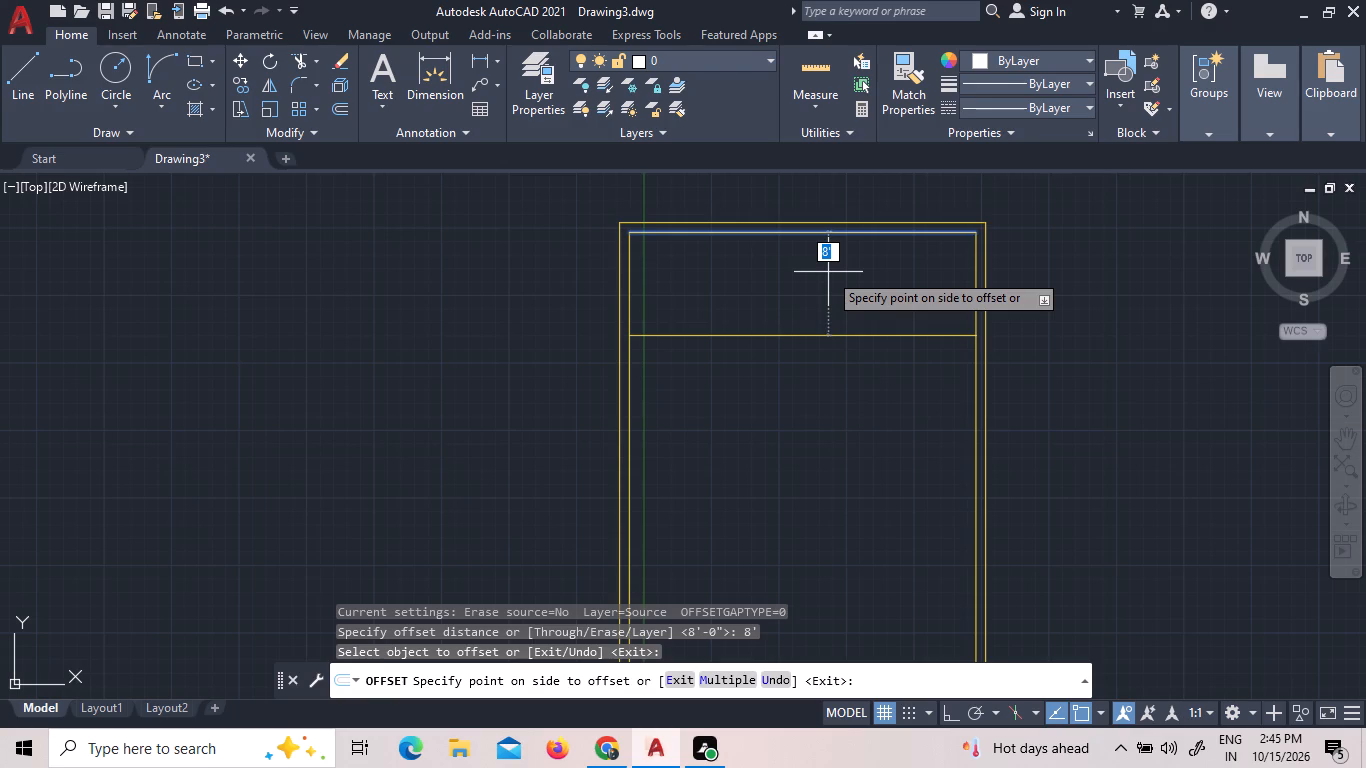
left_click(828, 272)
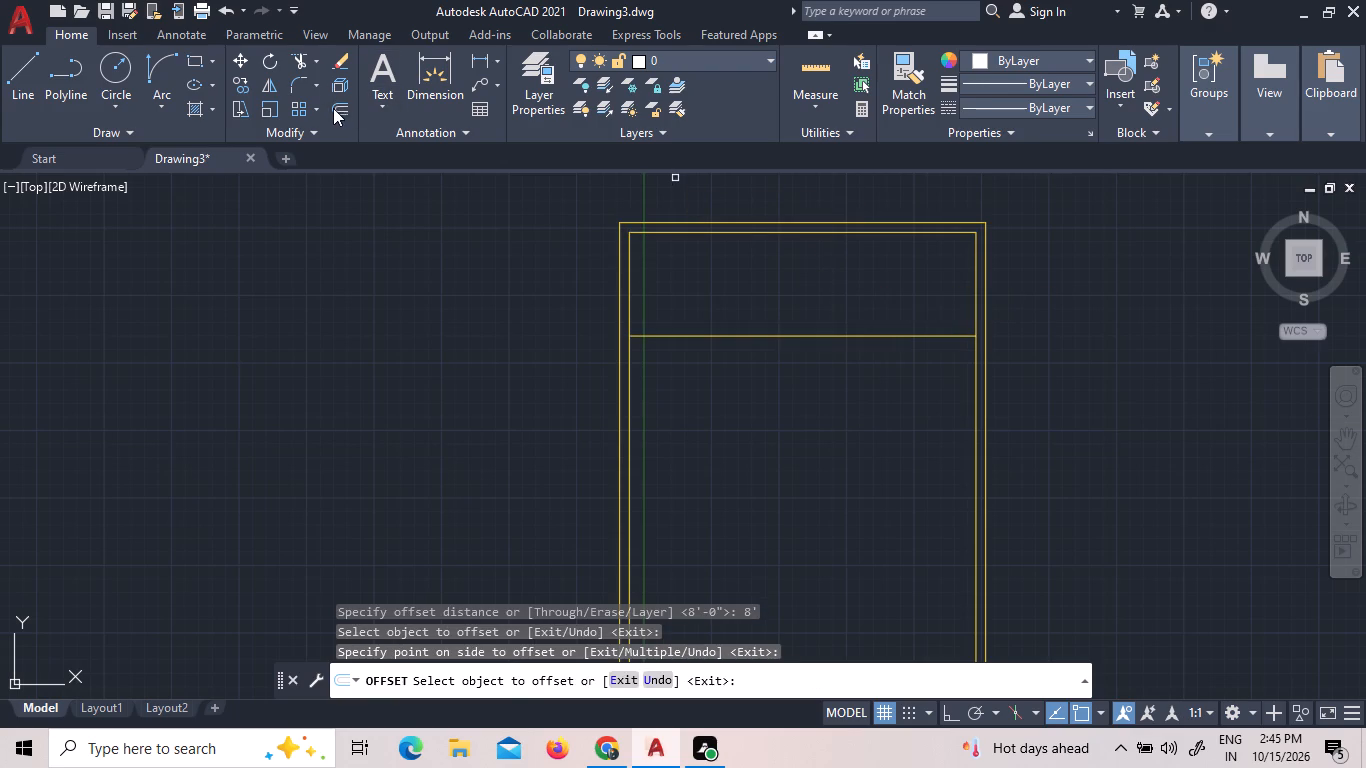
Offset the new horizontal line 5" downward to form the first partition wall.
left_click(333, 108)
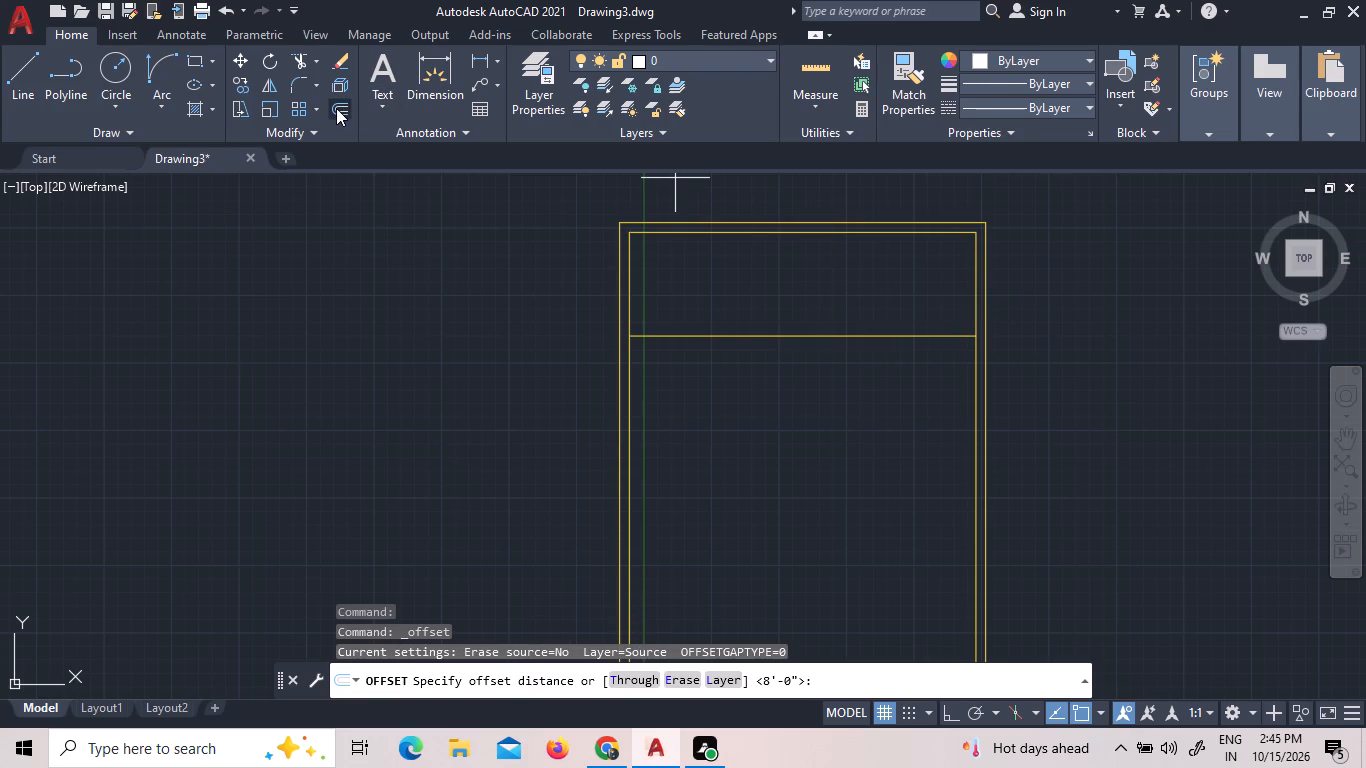
key("5")
key("shift+quotedbl")
key("Return")
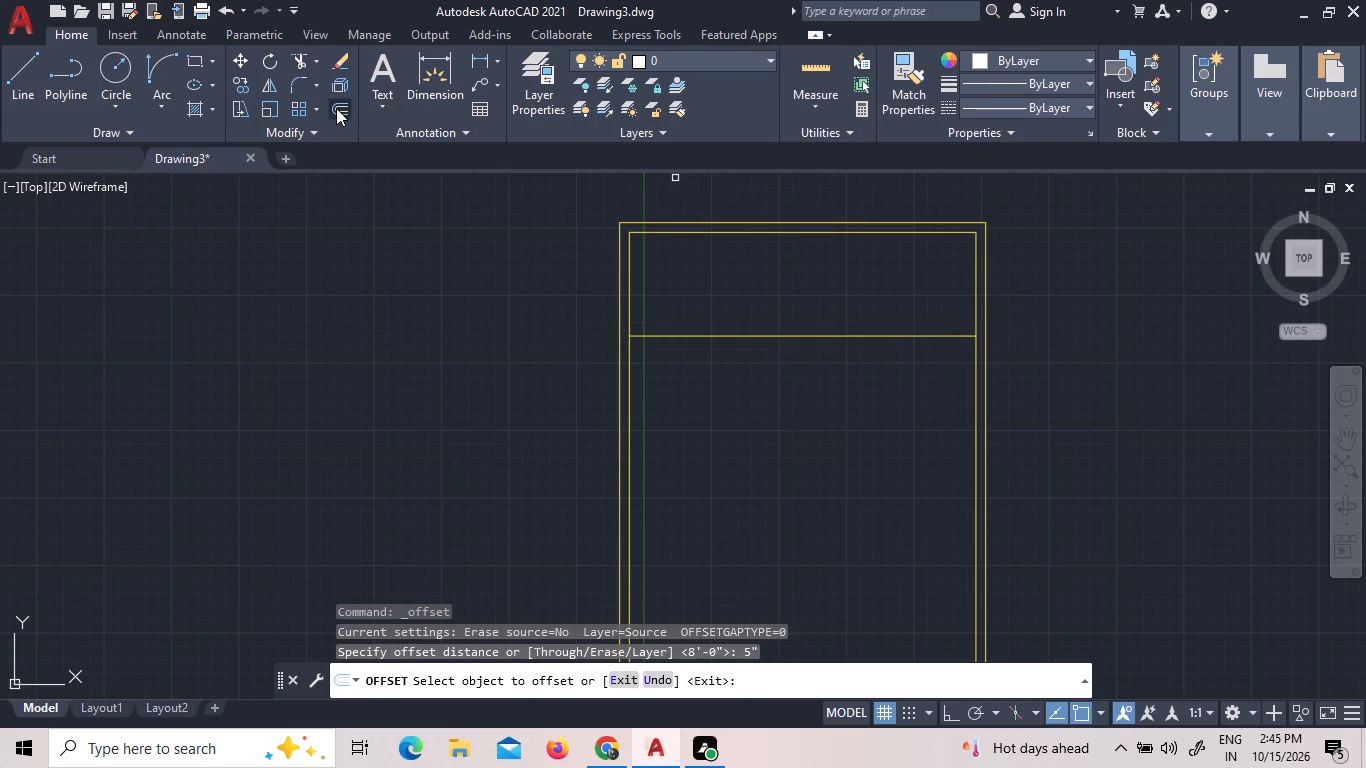
left_click(708, 337)
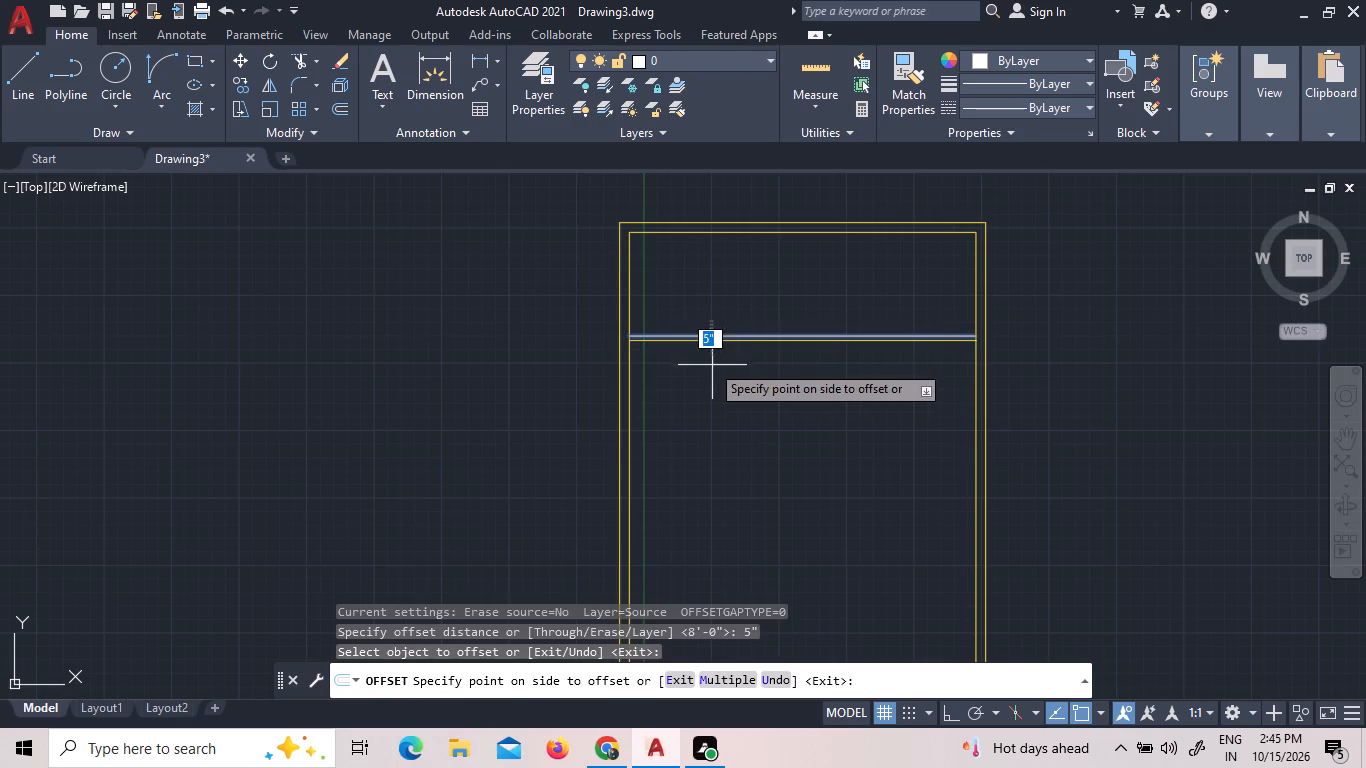
left_click(714, 373)
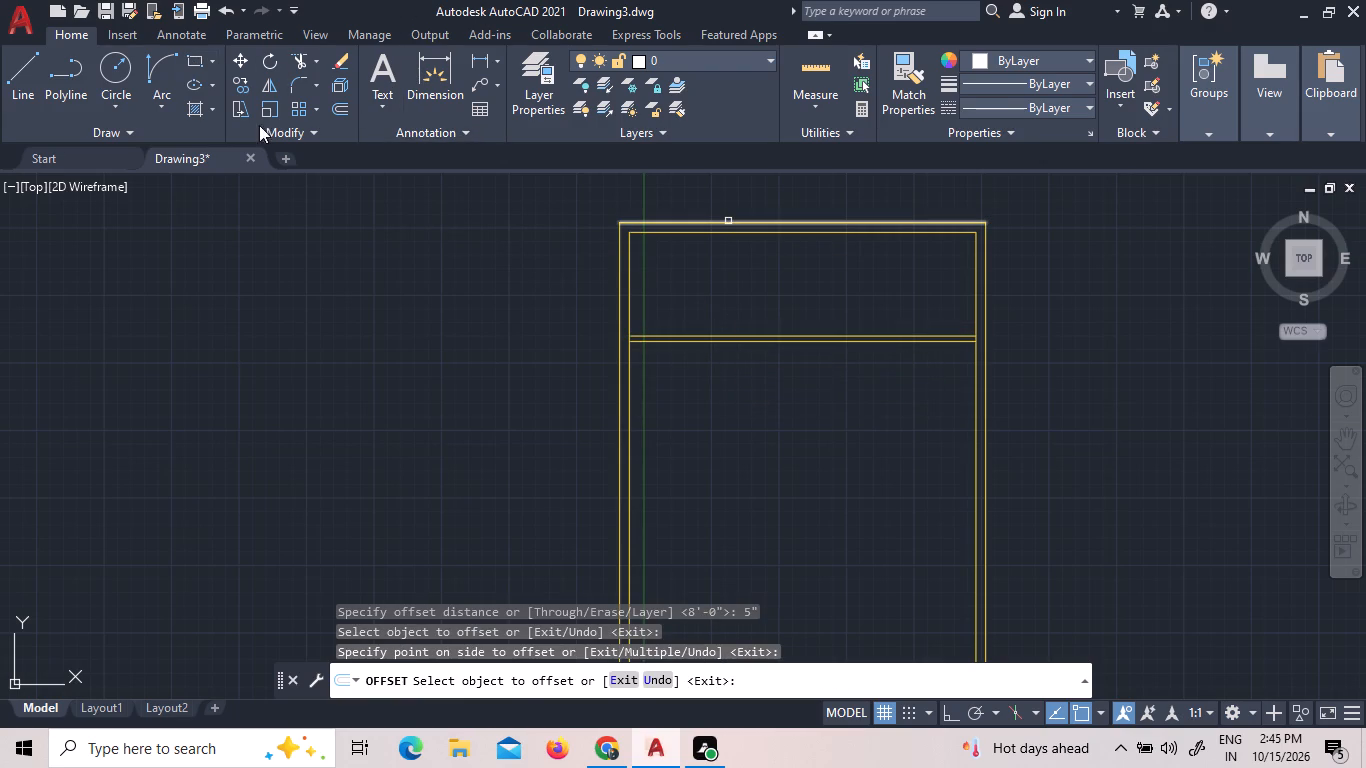
Offset the lower line of the 5" partition wall 8' downward.
left_click(335, 104)
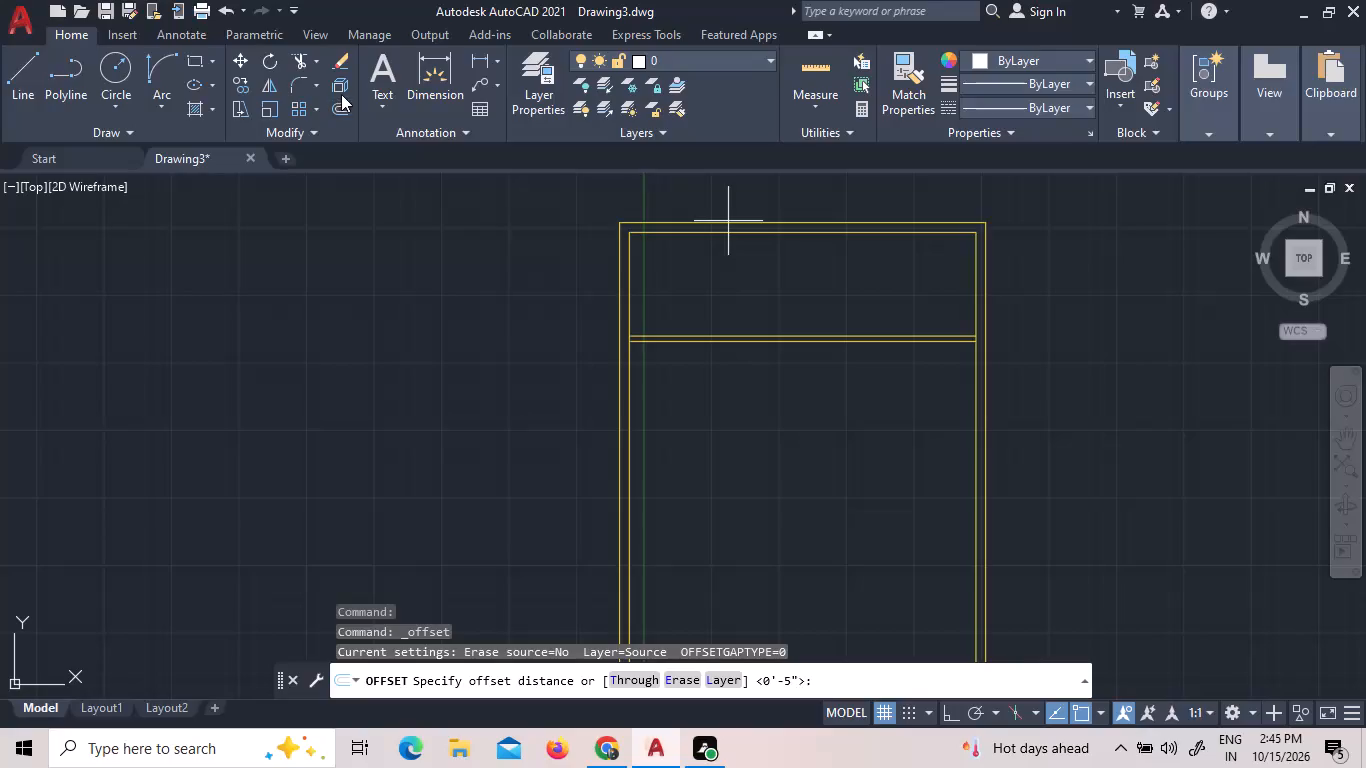
key("8")
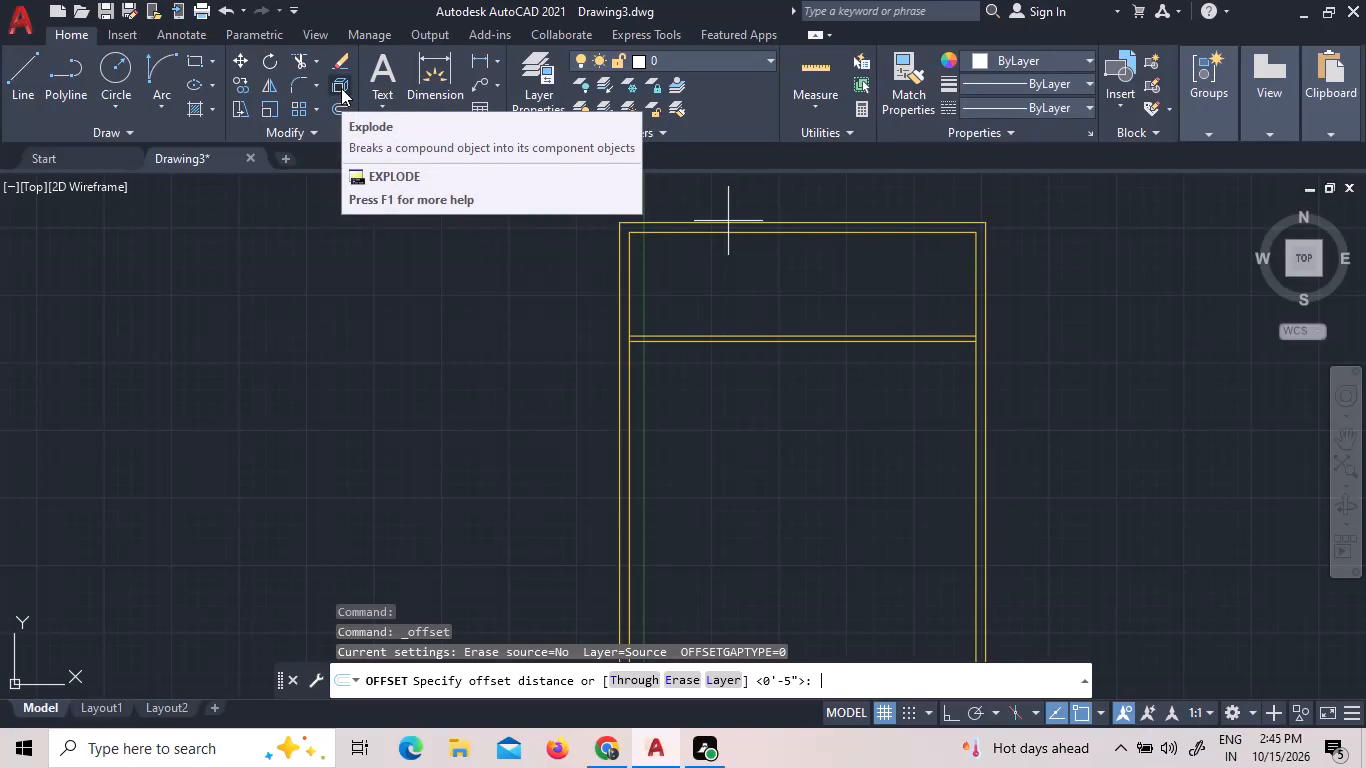
key("apostrophe")
key("Return")
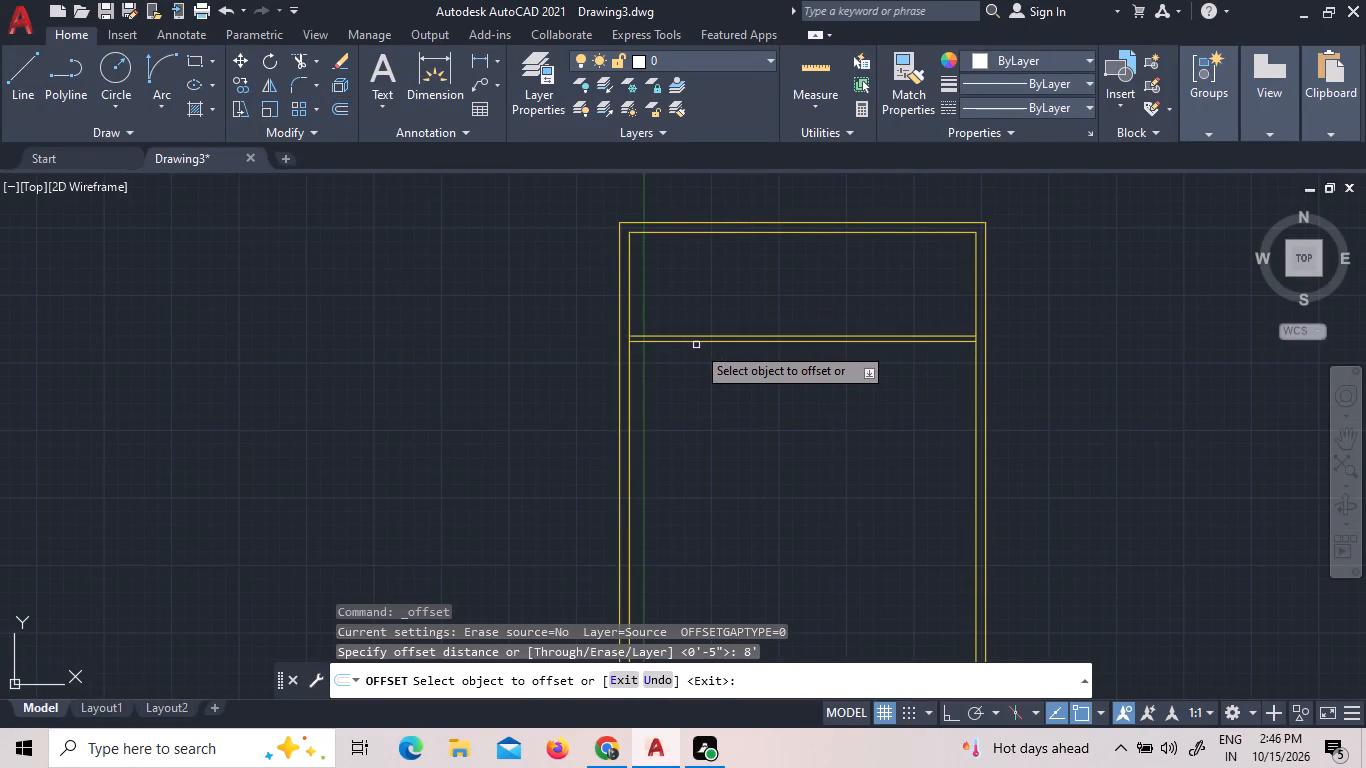
left_click(695, 343)
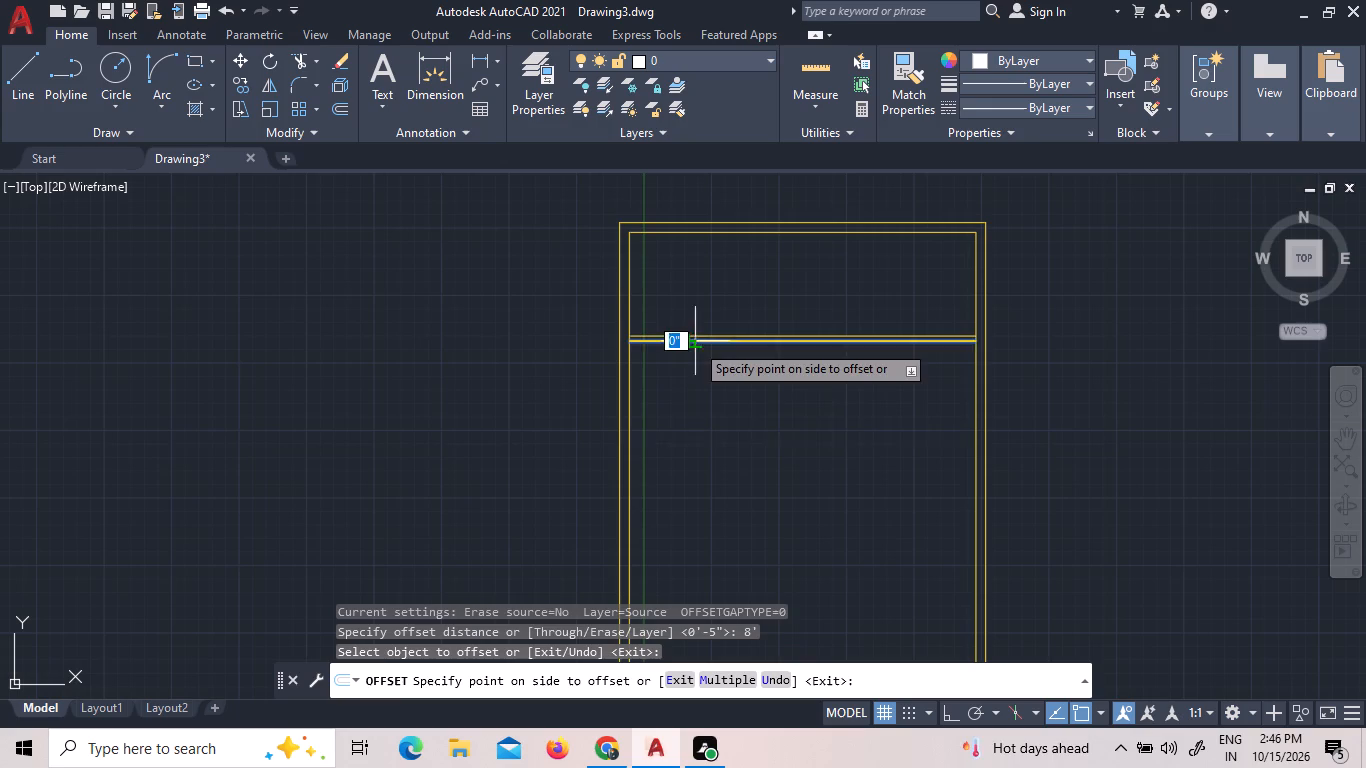
left_click(697, 388)
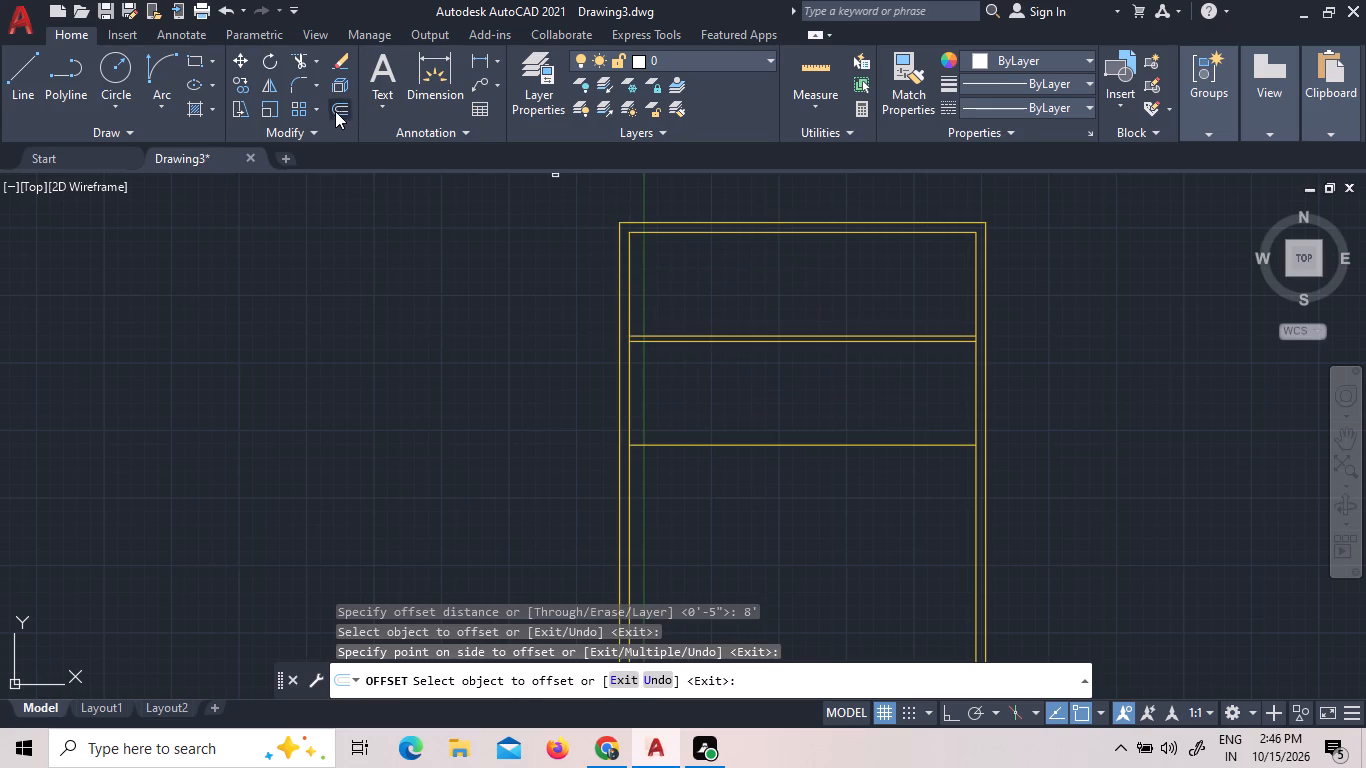
Offset the lowest horizontal line 9" downward to form the second cross wall.
left_click(343, 107)
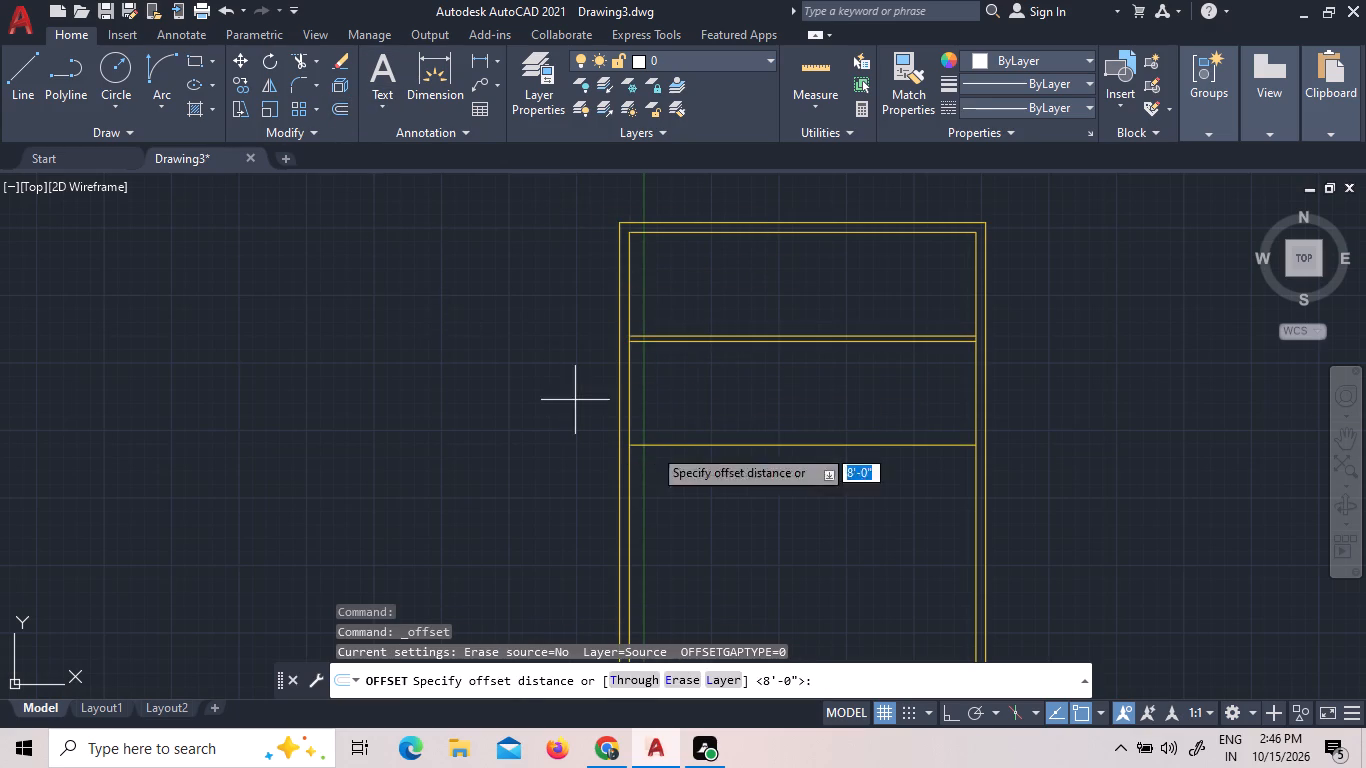
key("9")
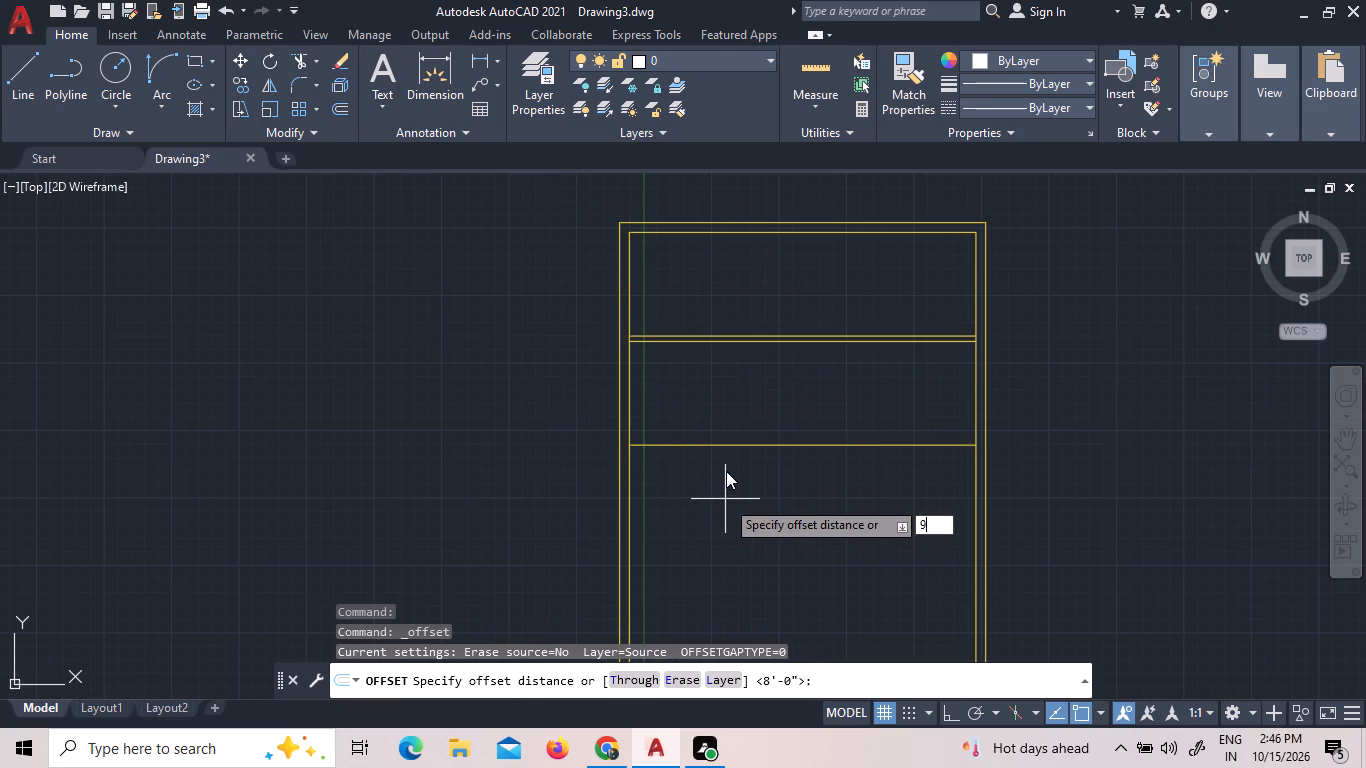
key("shift+quotedbl")
key("Return")
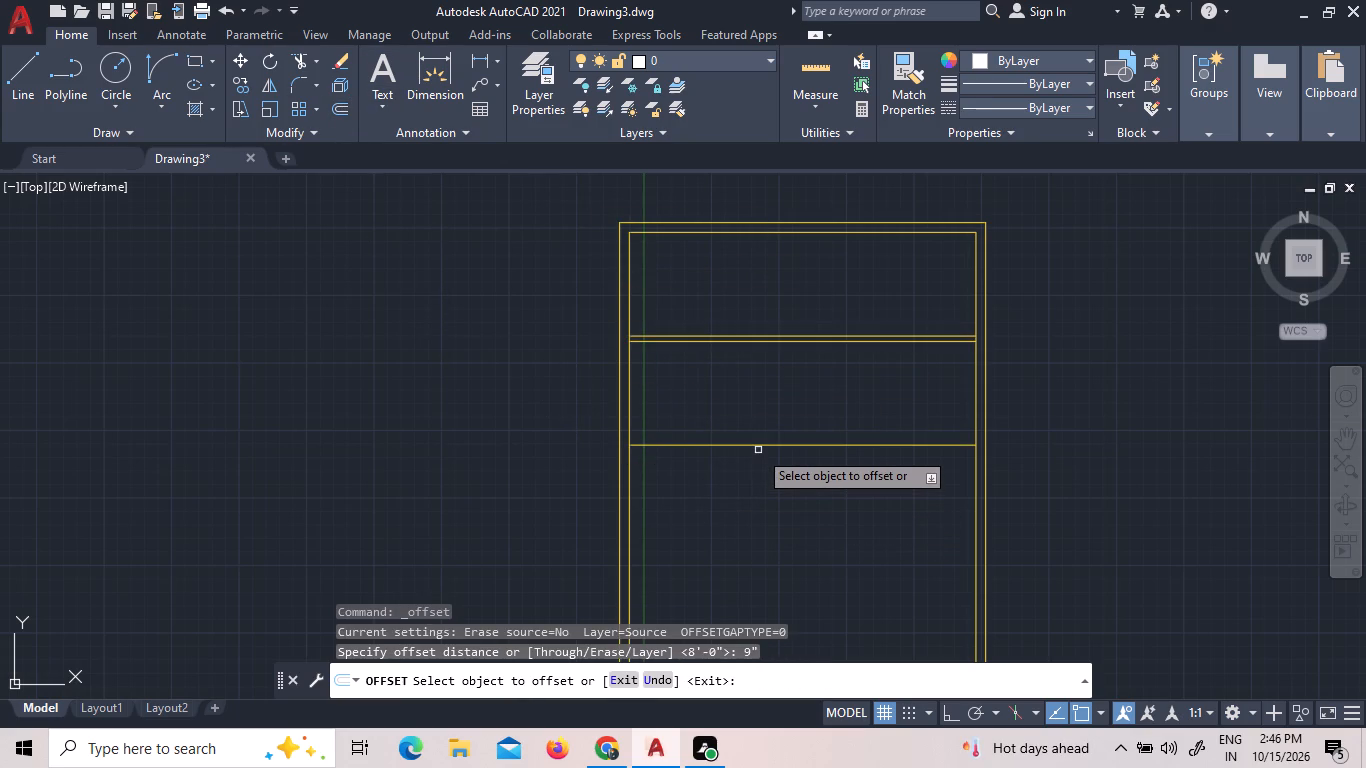
left_click(760, 446)
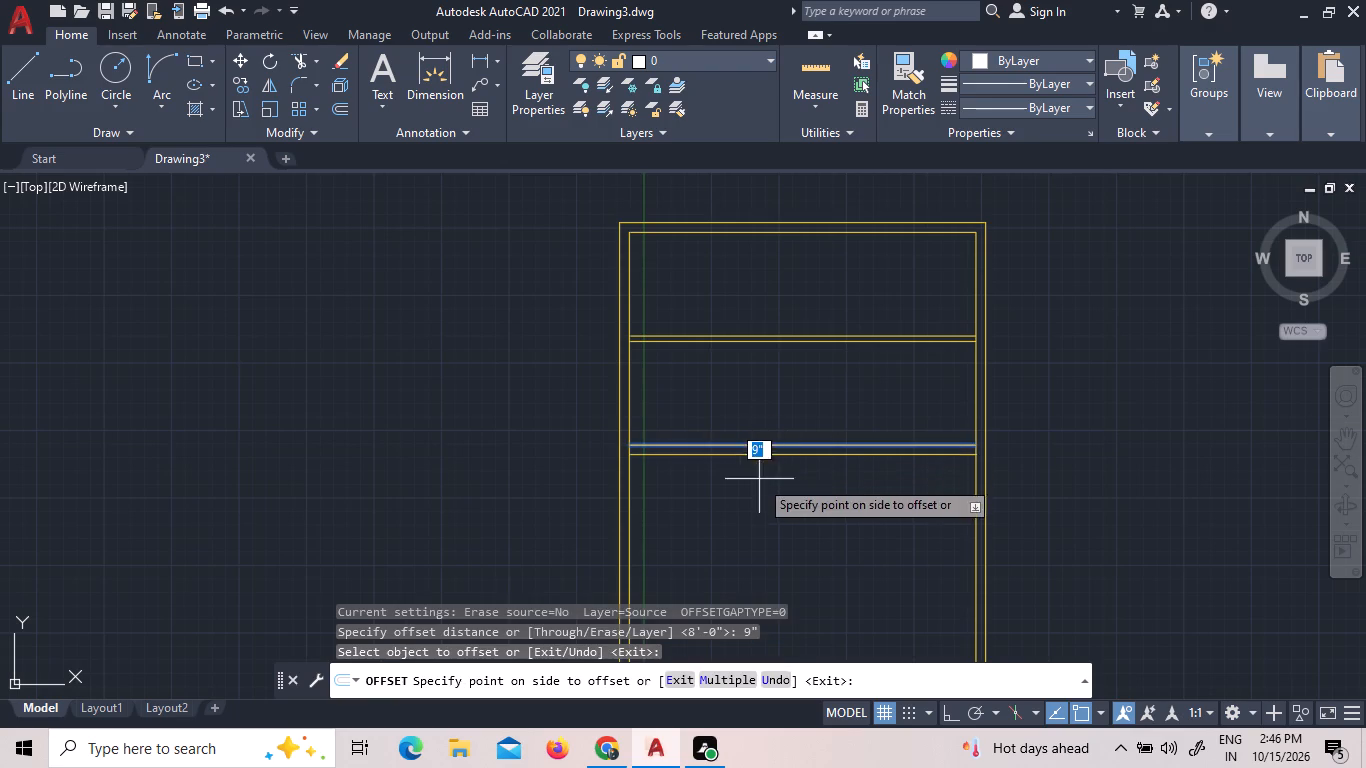
left_click(759, 479)
key("Escape")
key("Escape")
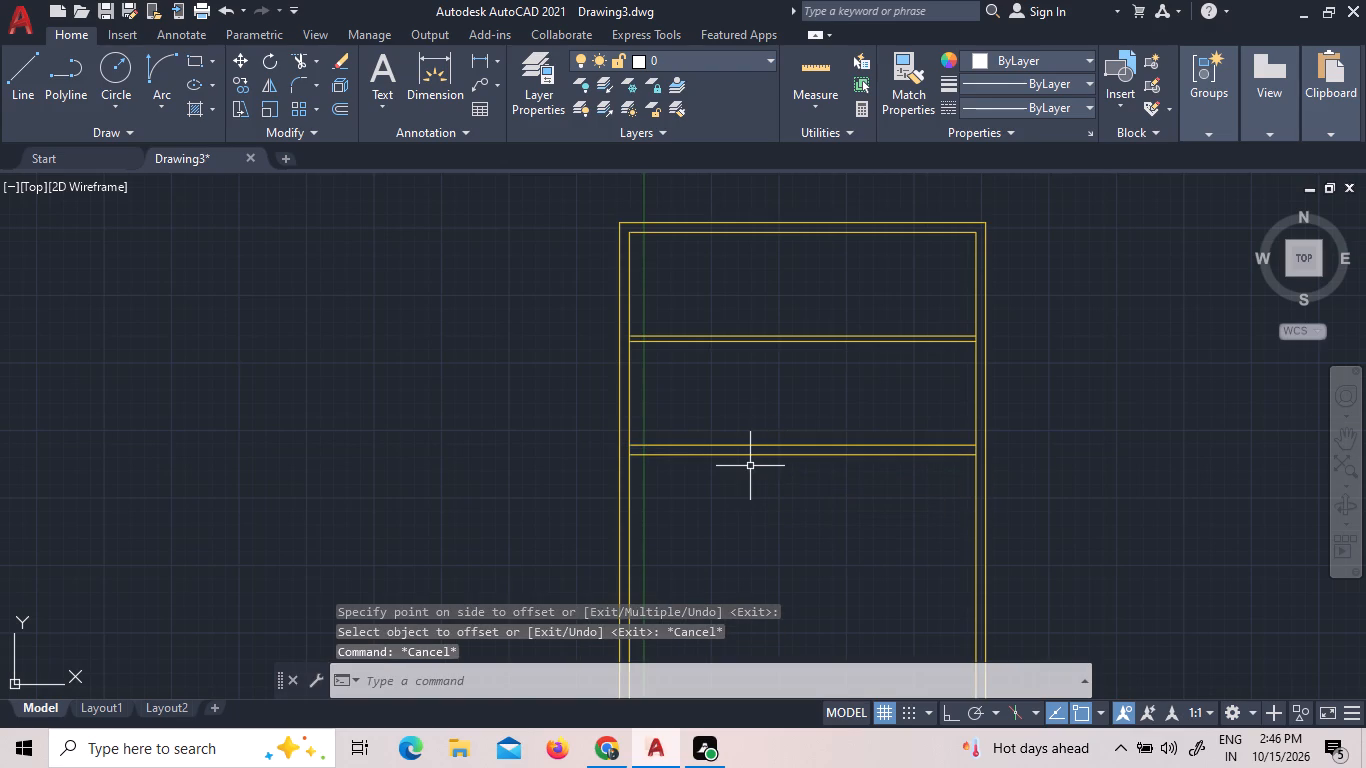
Offset the inner line of the plan's left wall 10' to the right into the plan.
key("o")
key("Return")
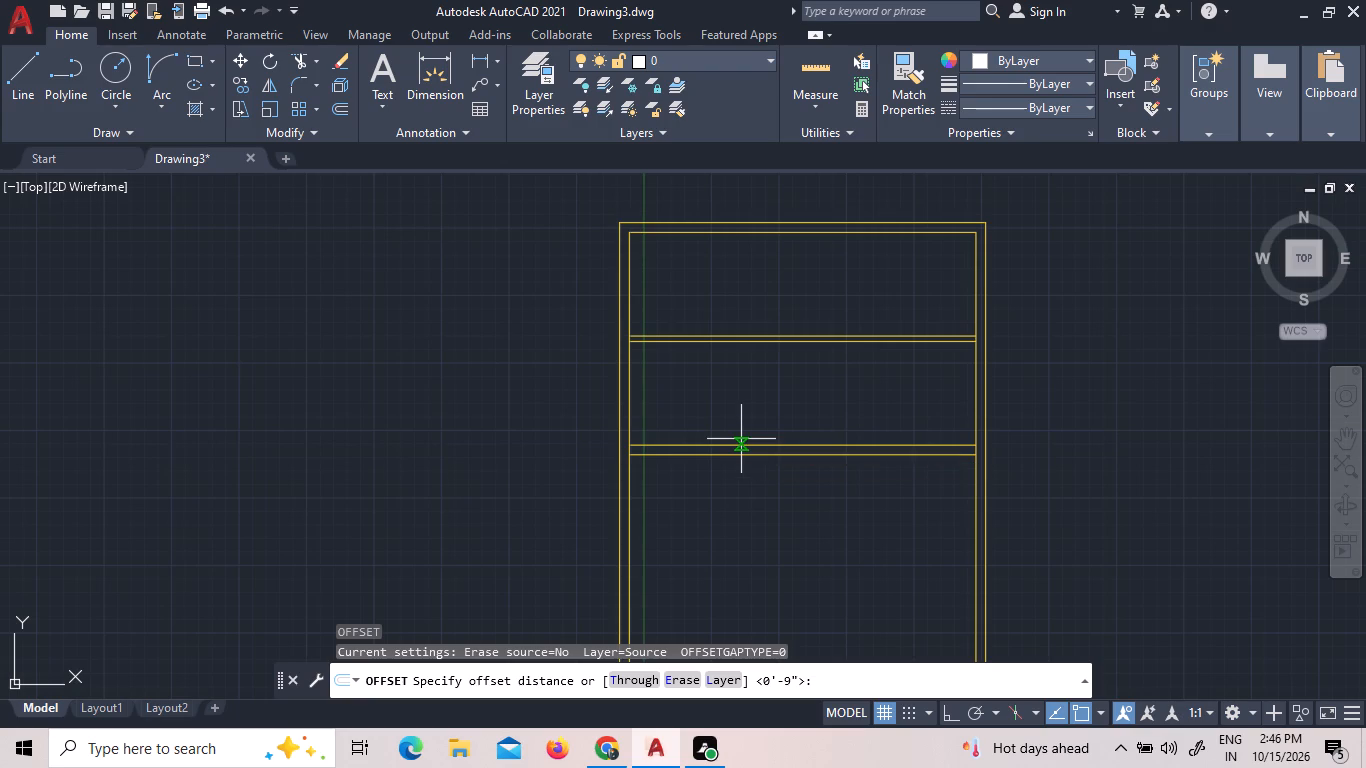
type("10'")
key("Return")
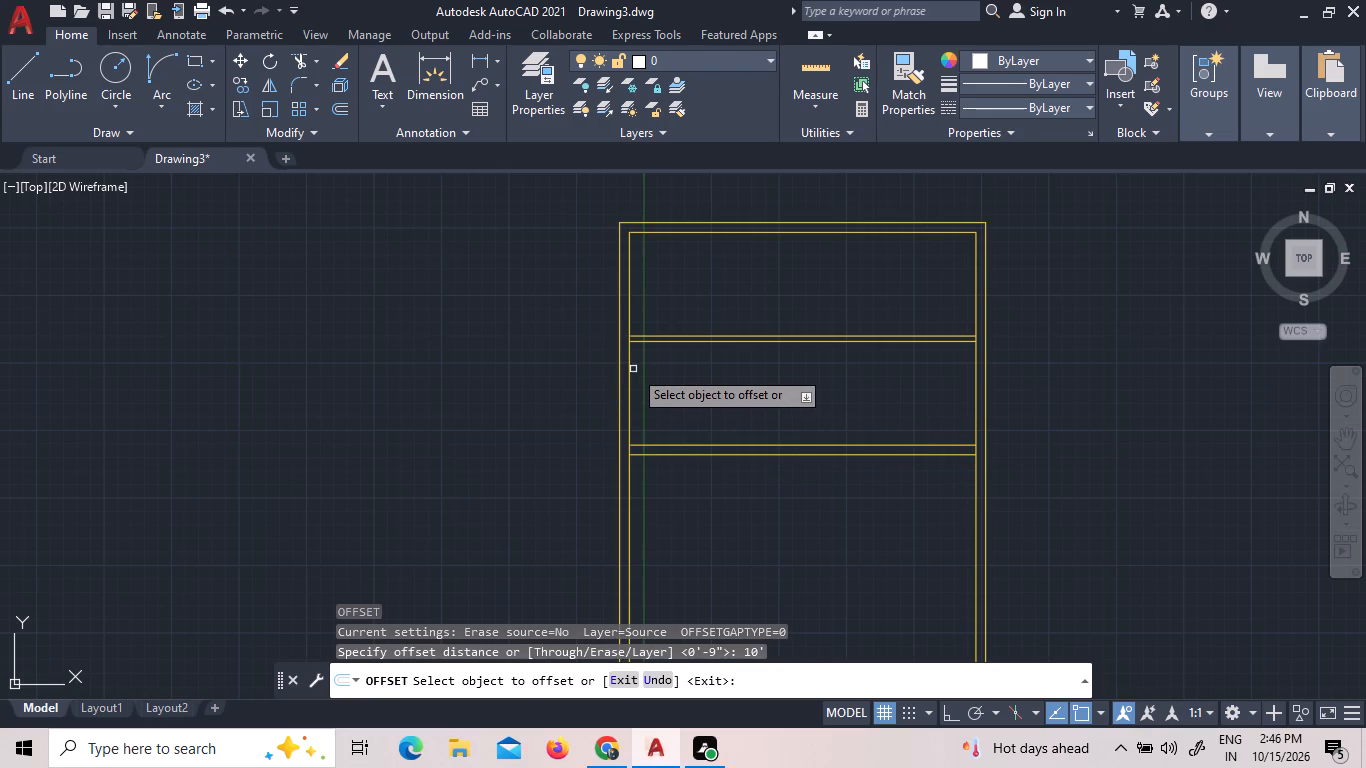
left_click_drag(628, 374, 637, 374)
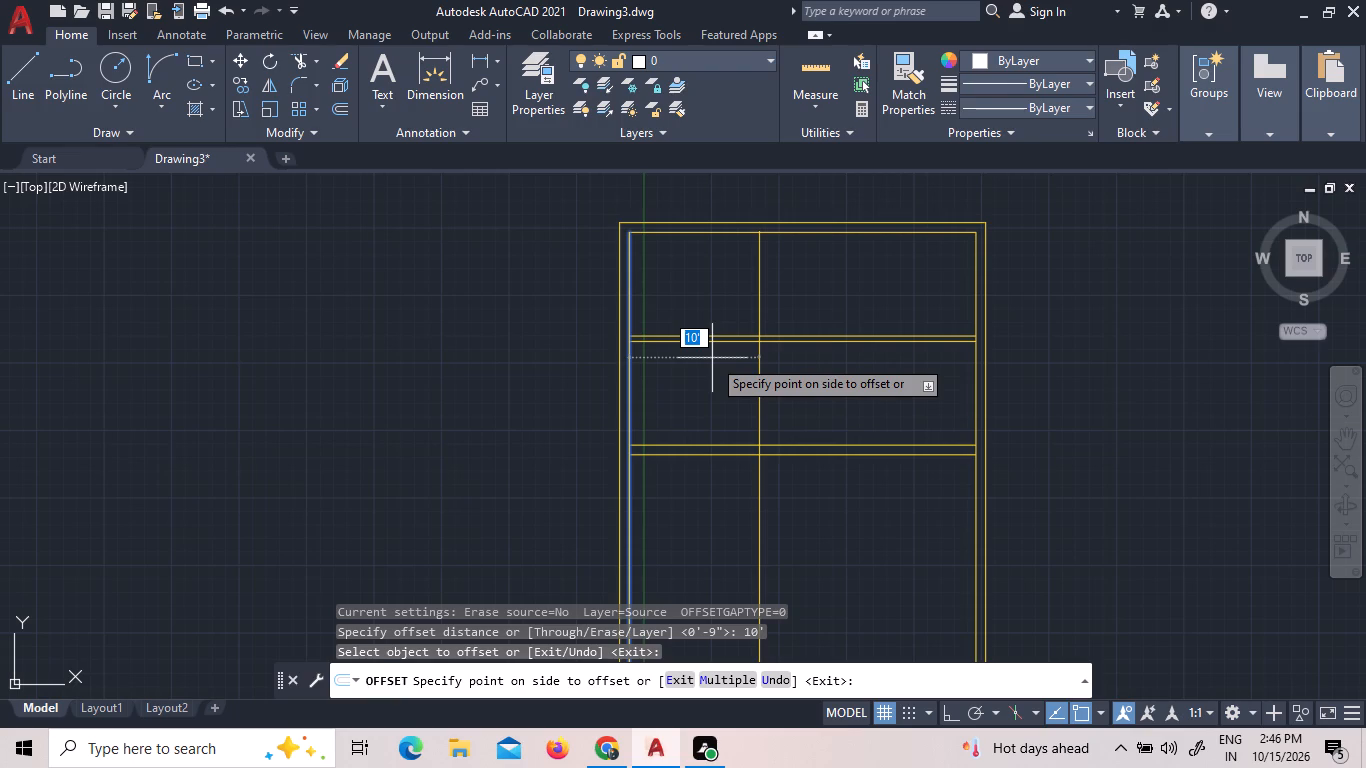
left_click(712, 358)
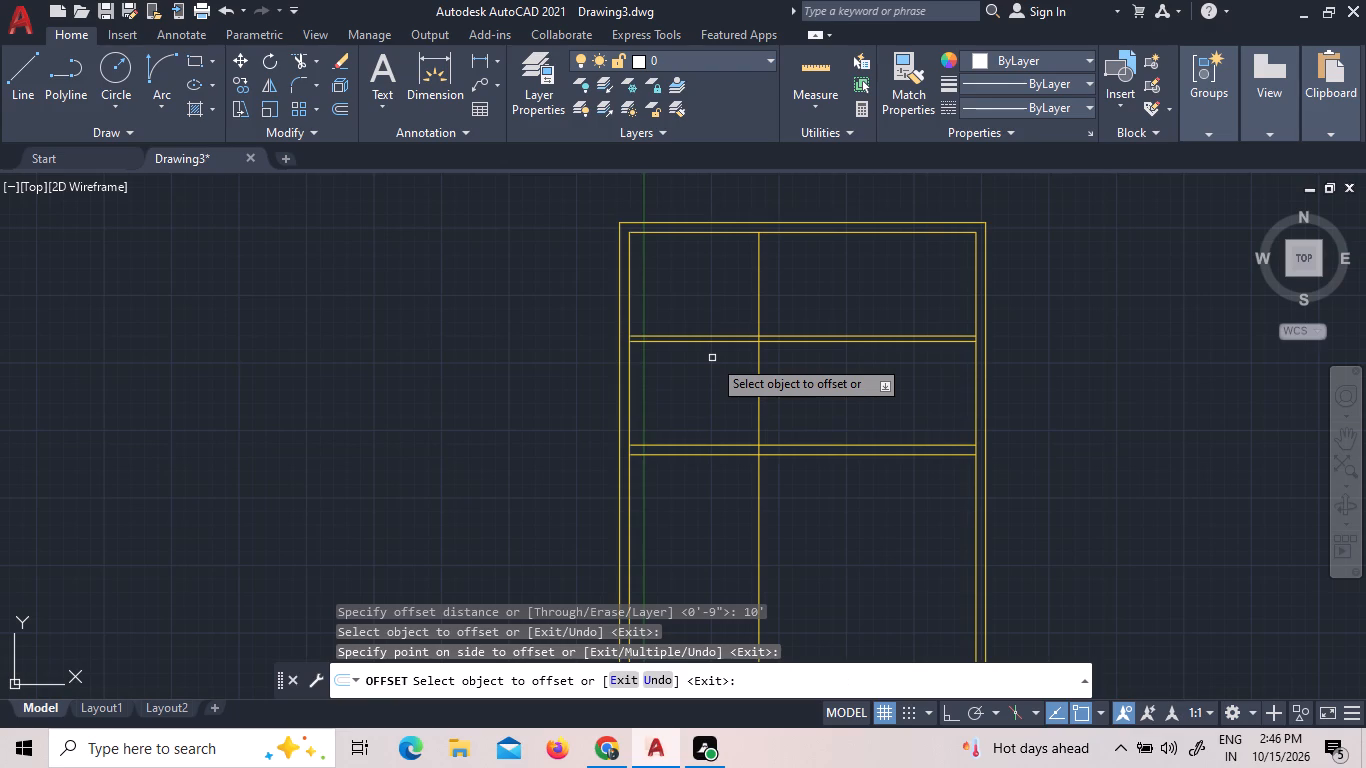
Offset the new vertical line 5" to the right to form the first vertical partition wall.
left_click(347, 111)
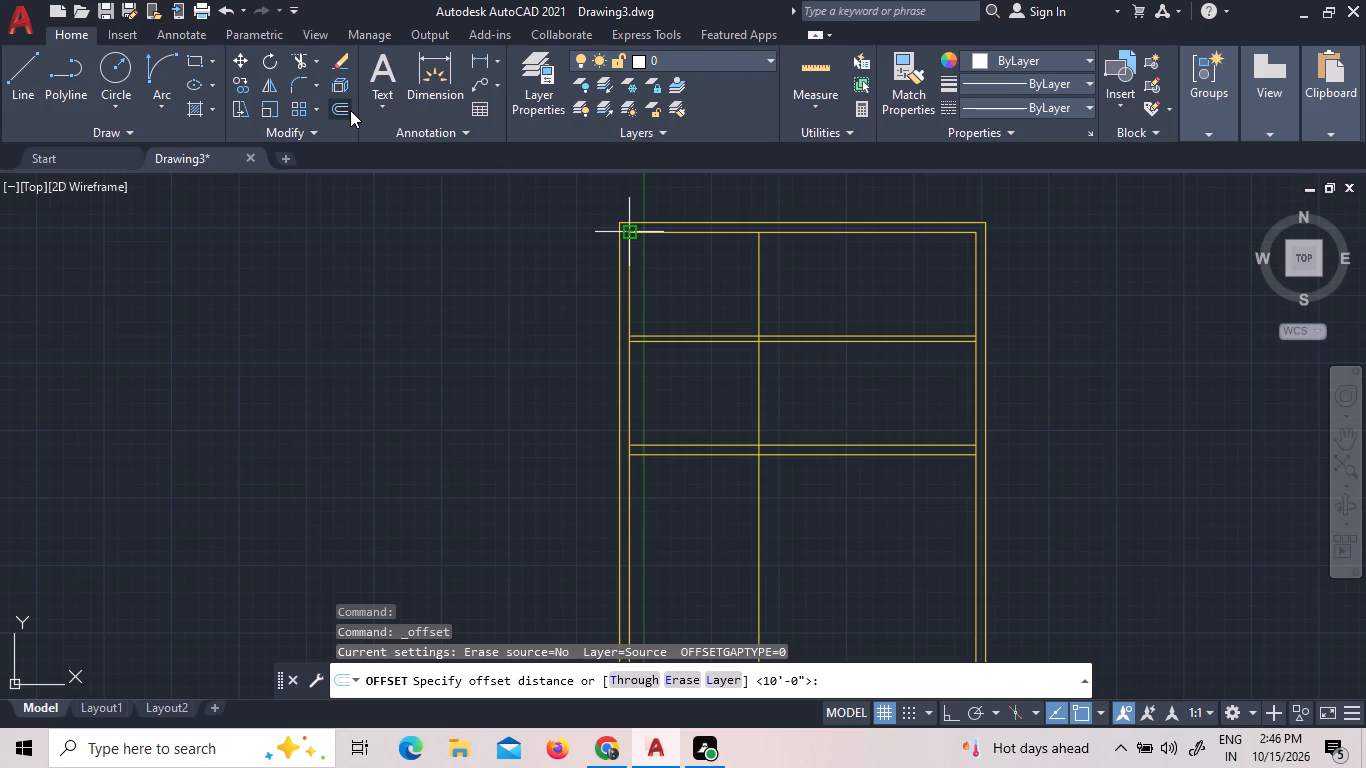
key("5")
key("shift+quotedbl")
key("Return")
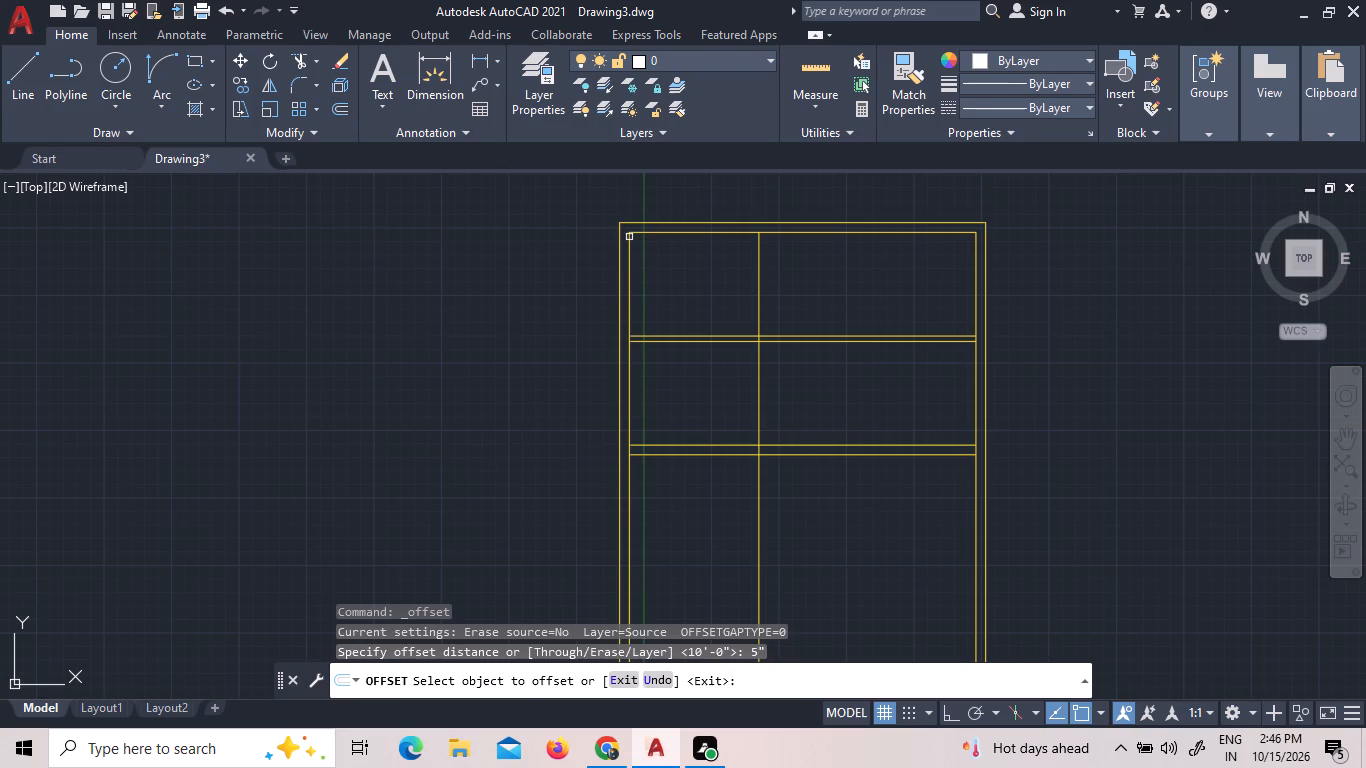
left_click(760, 257)
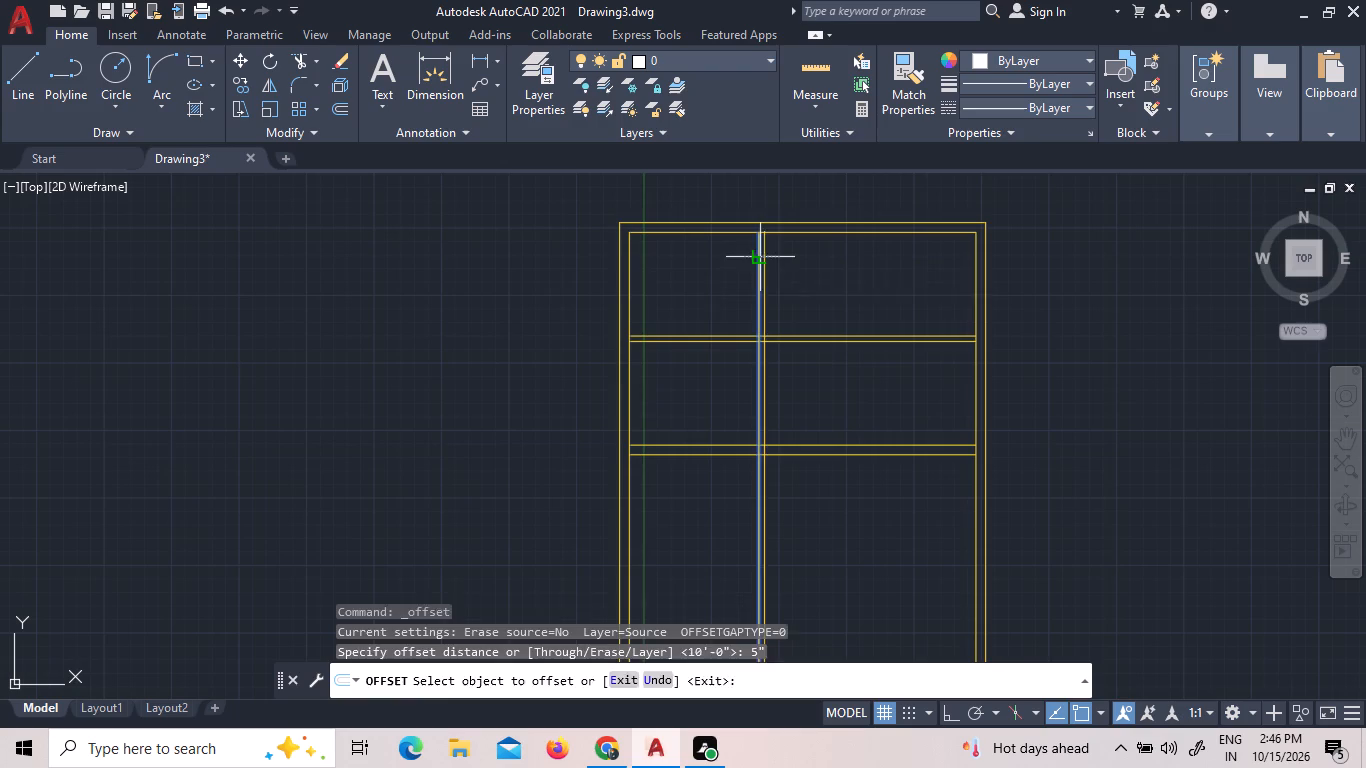
left_click(787, 259)
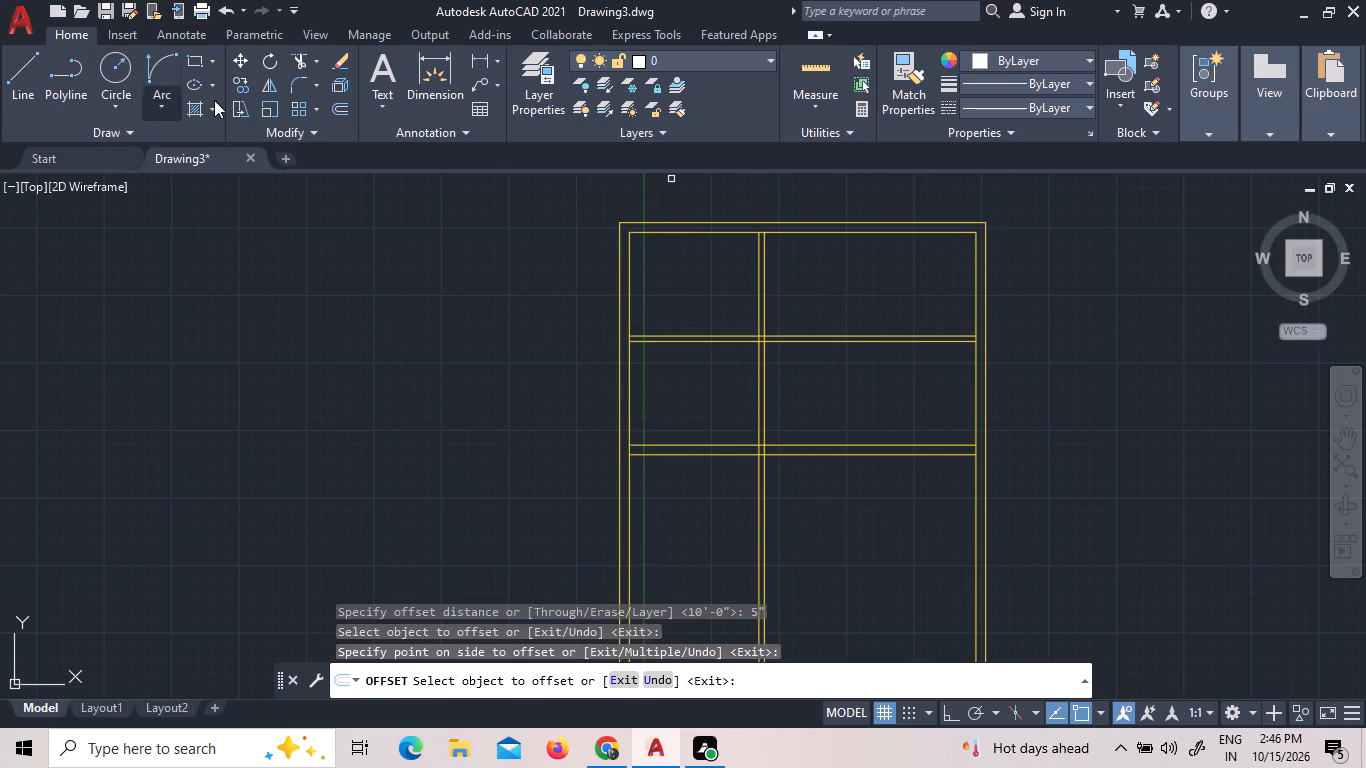
Offset the right line of the 5" vertical partition wall 6' to the right.
left_click(333, 103)
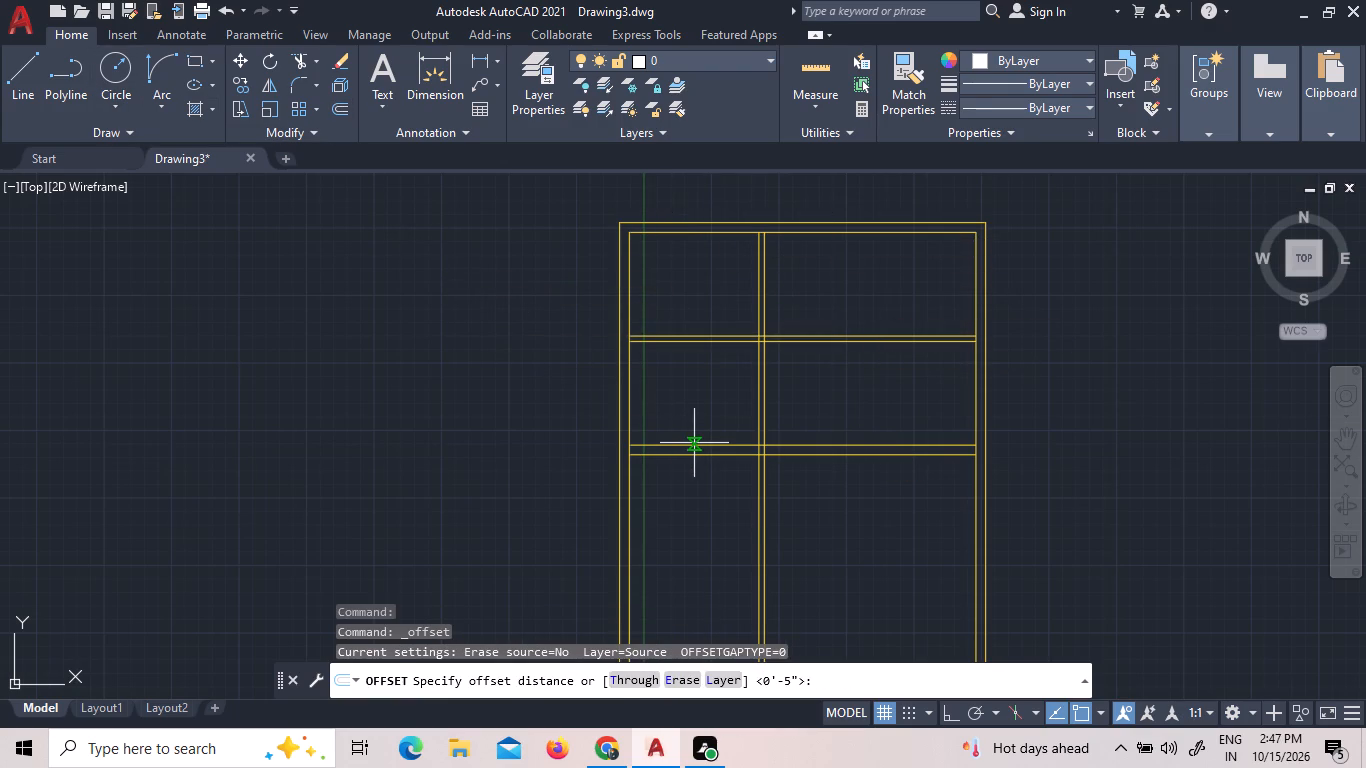
type("6'")
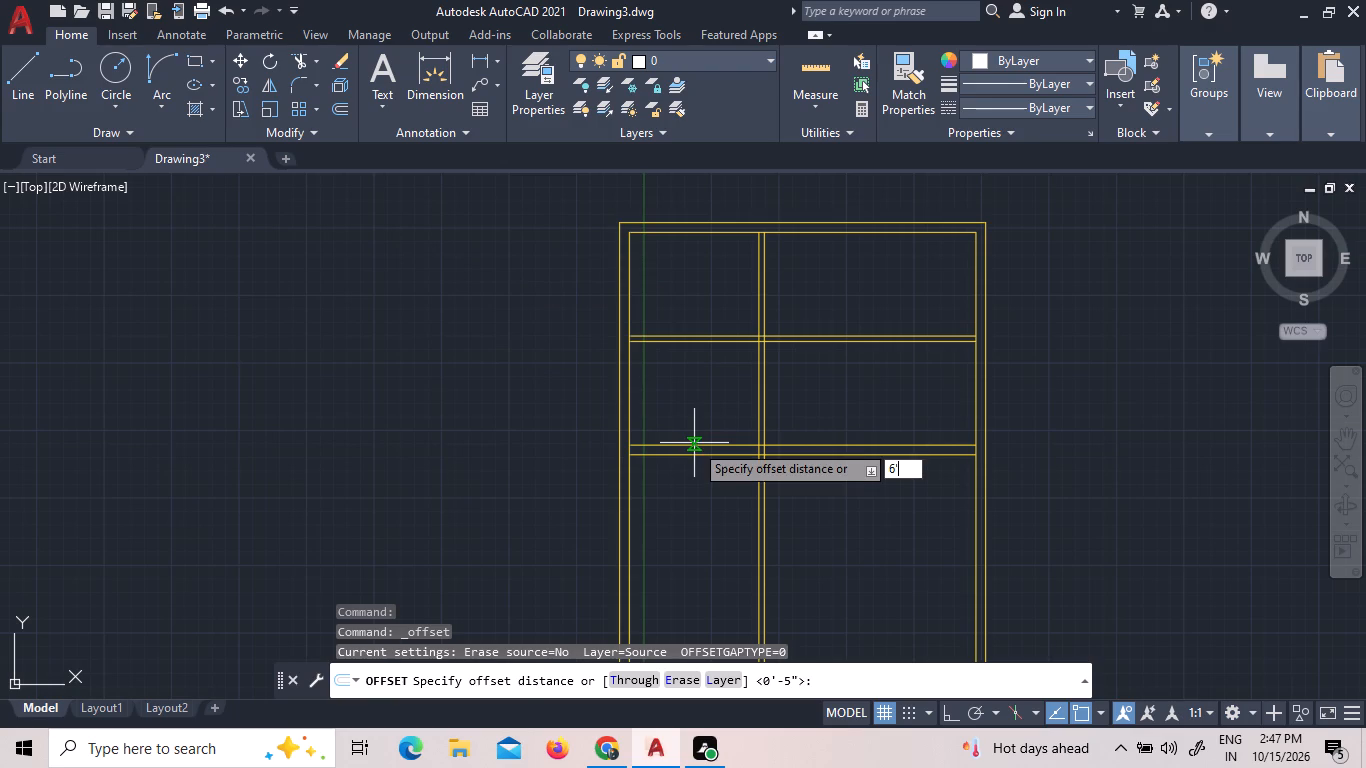
key("Return")
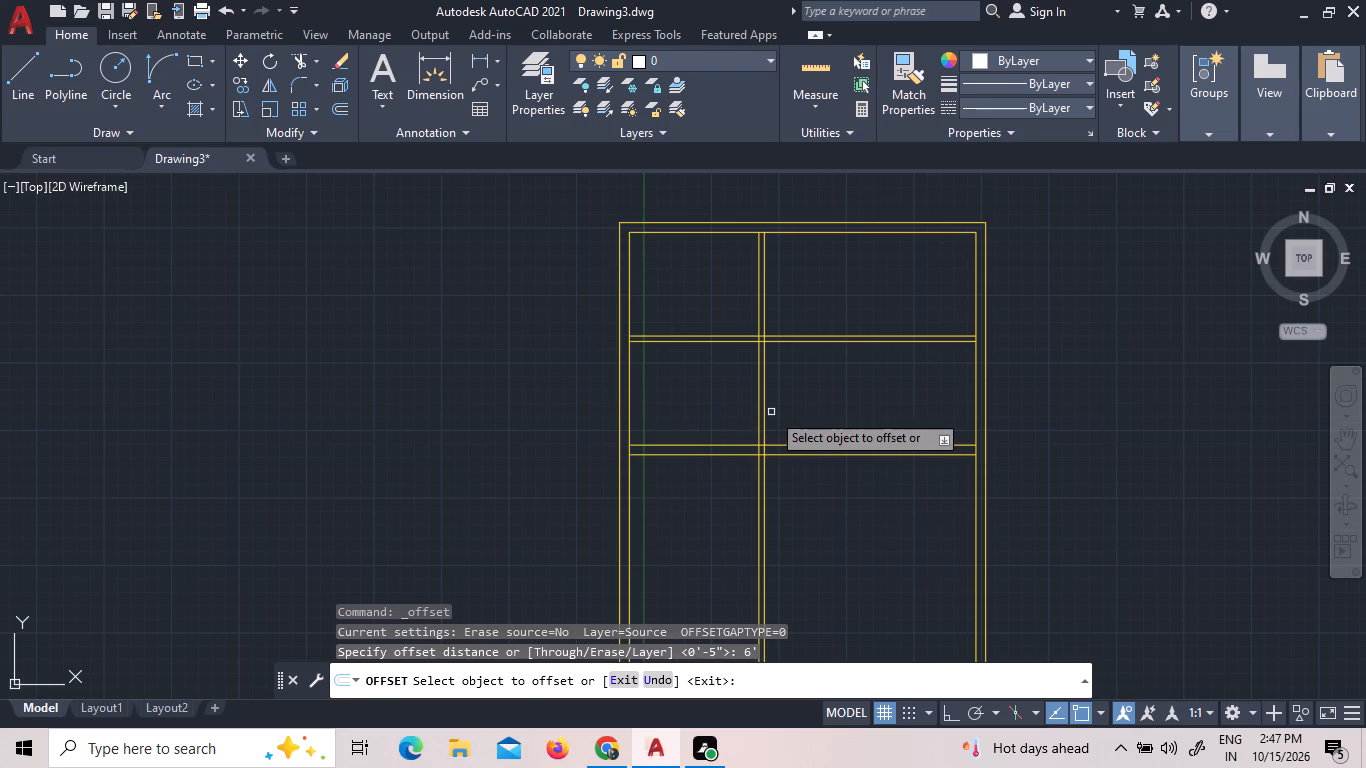
left_click(766, 407)
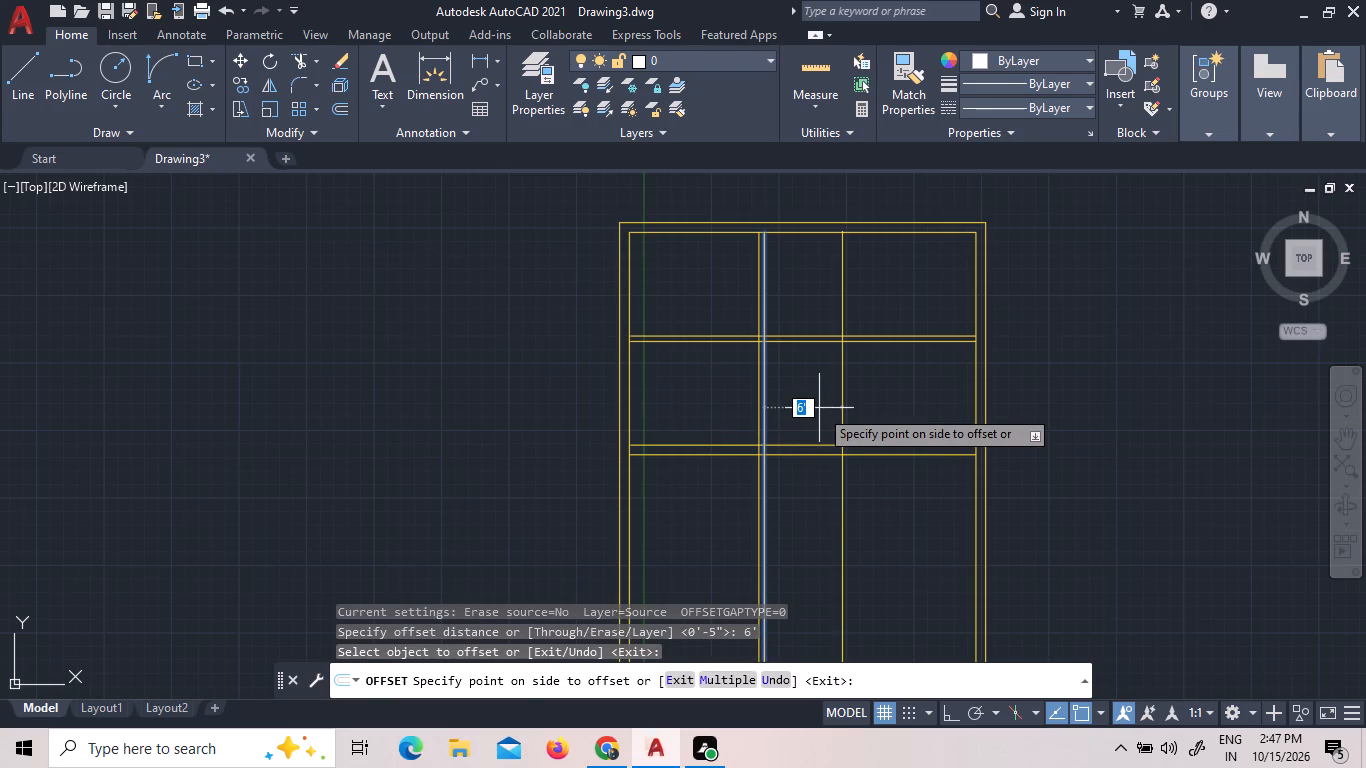
left_click(819, 408)
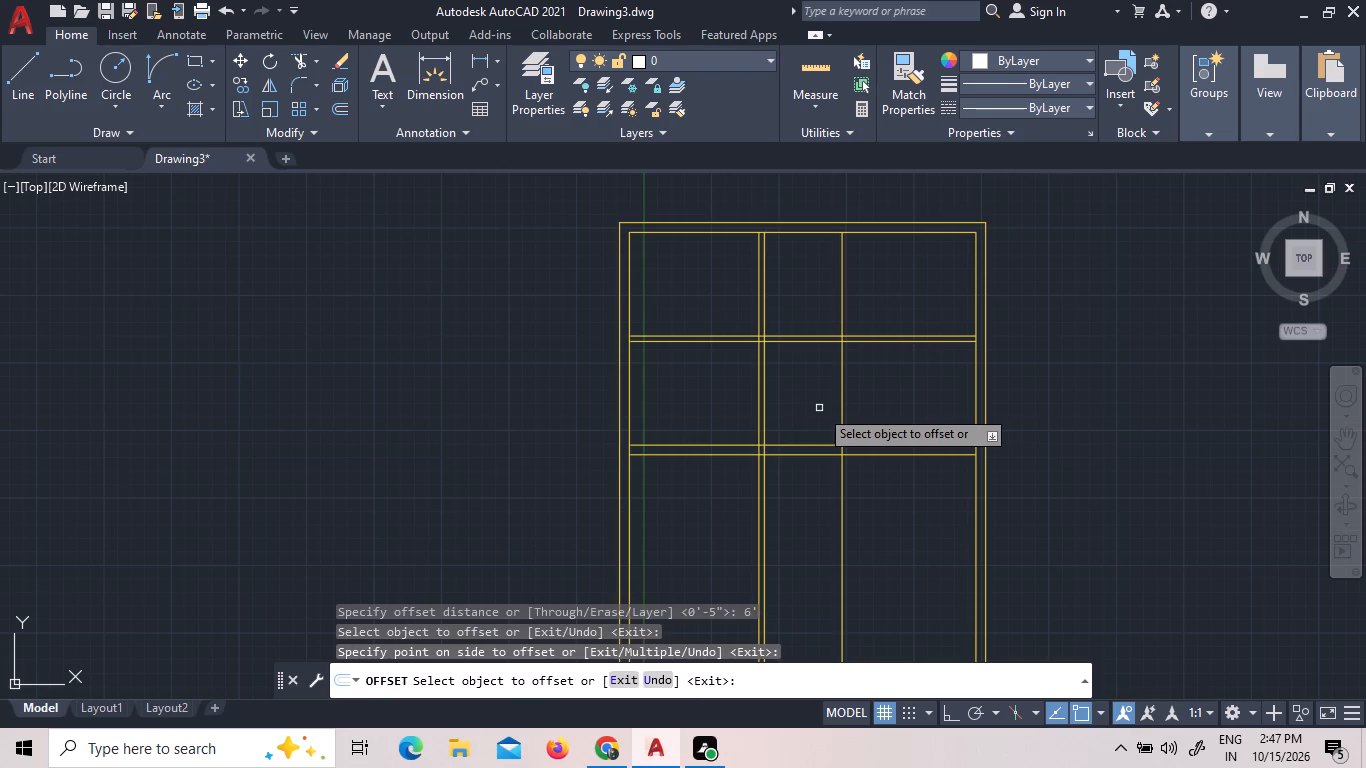
Offset the newest vertical line 9" to the right to form the second vertical wall.
left_click(337, 112)
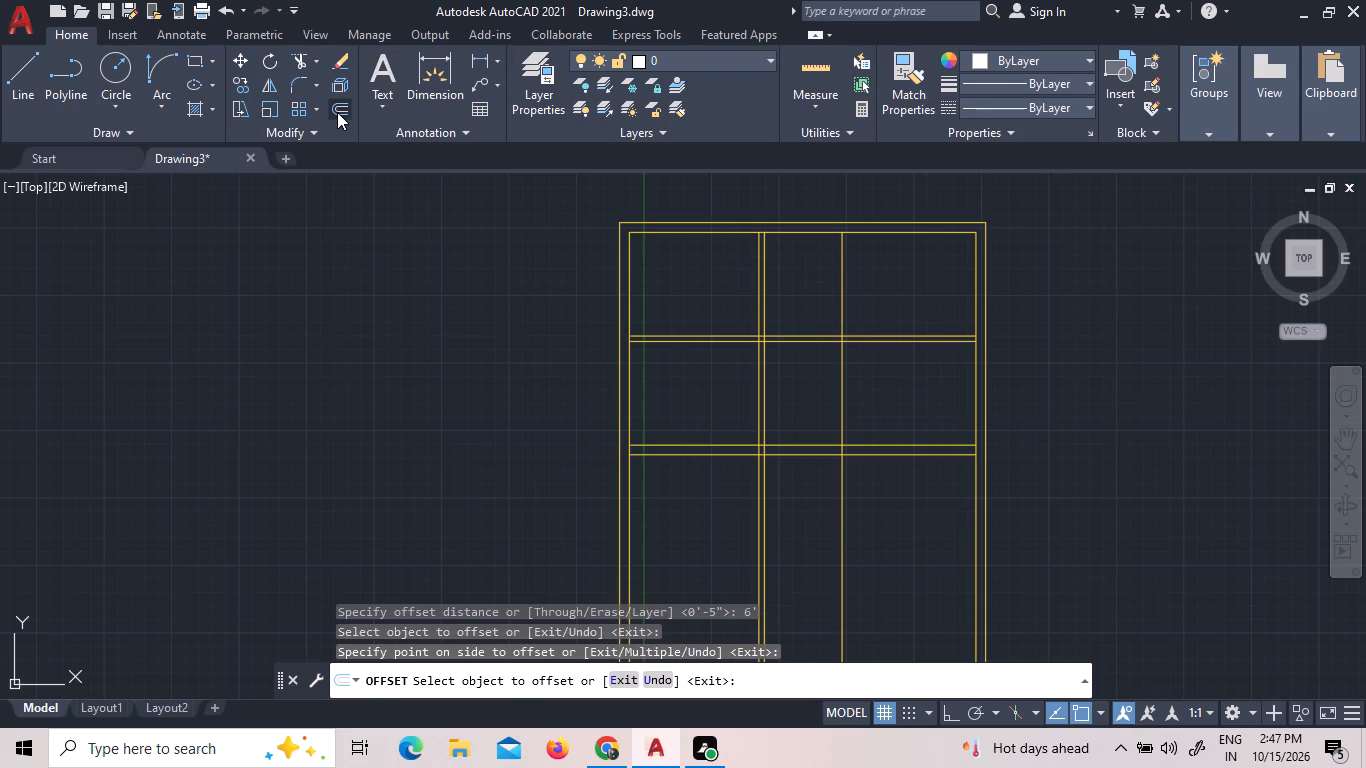
key("9")
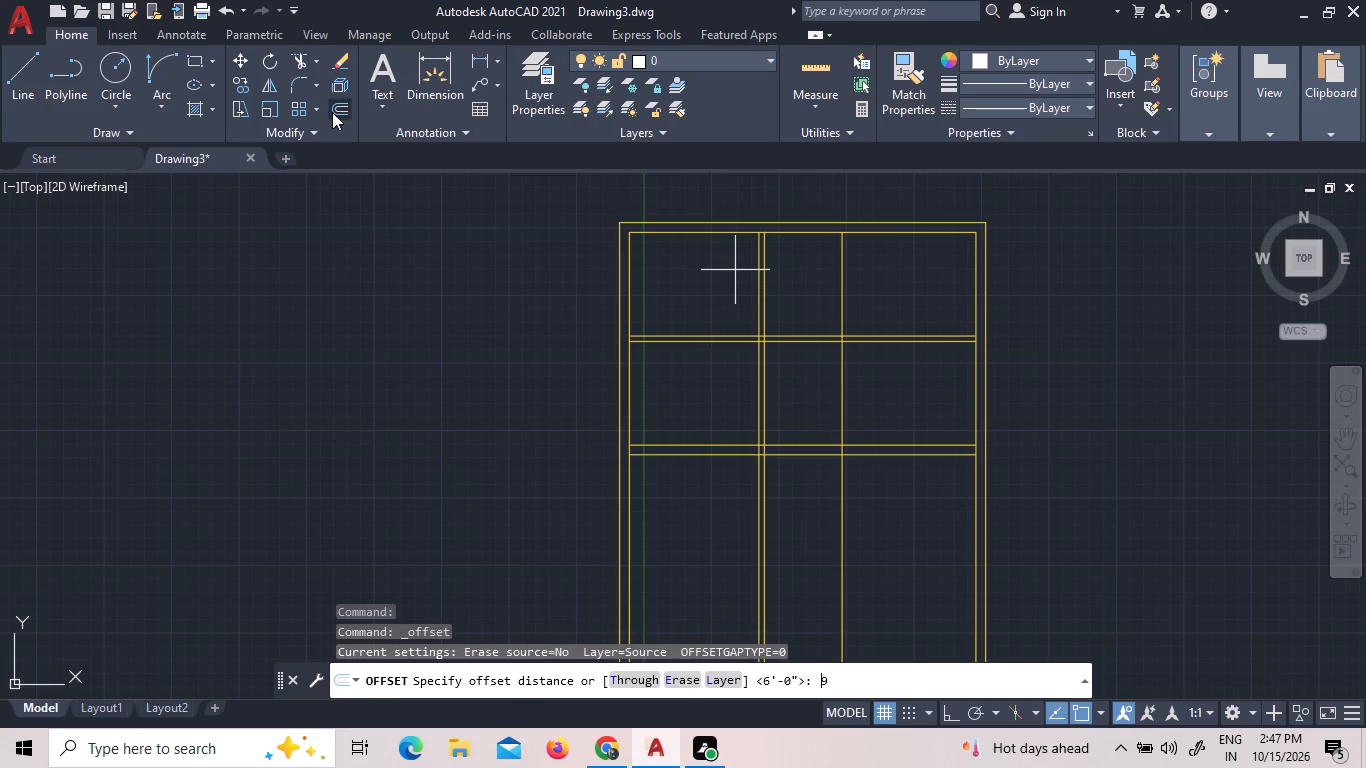
key("shift+quotedbl")
key("Return")
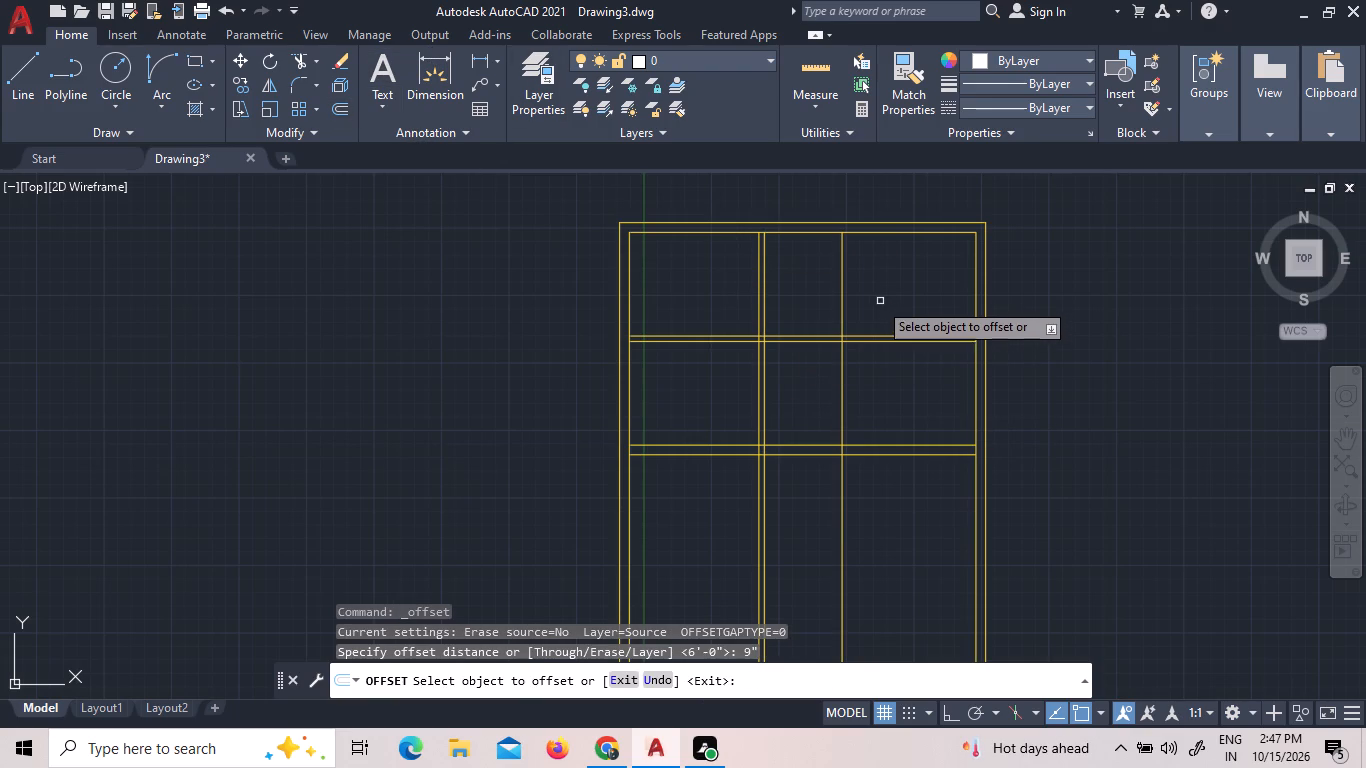
left_click(840, 308)
left_click(869, 308)
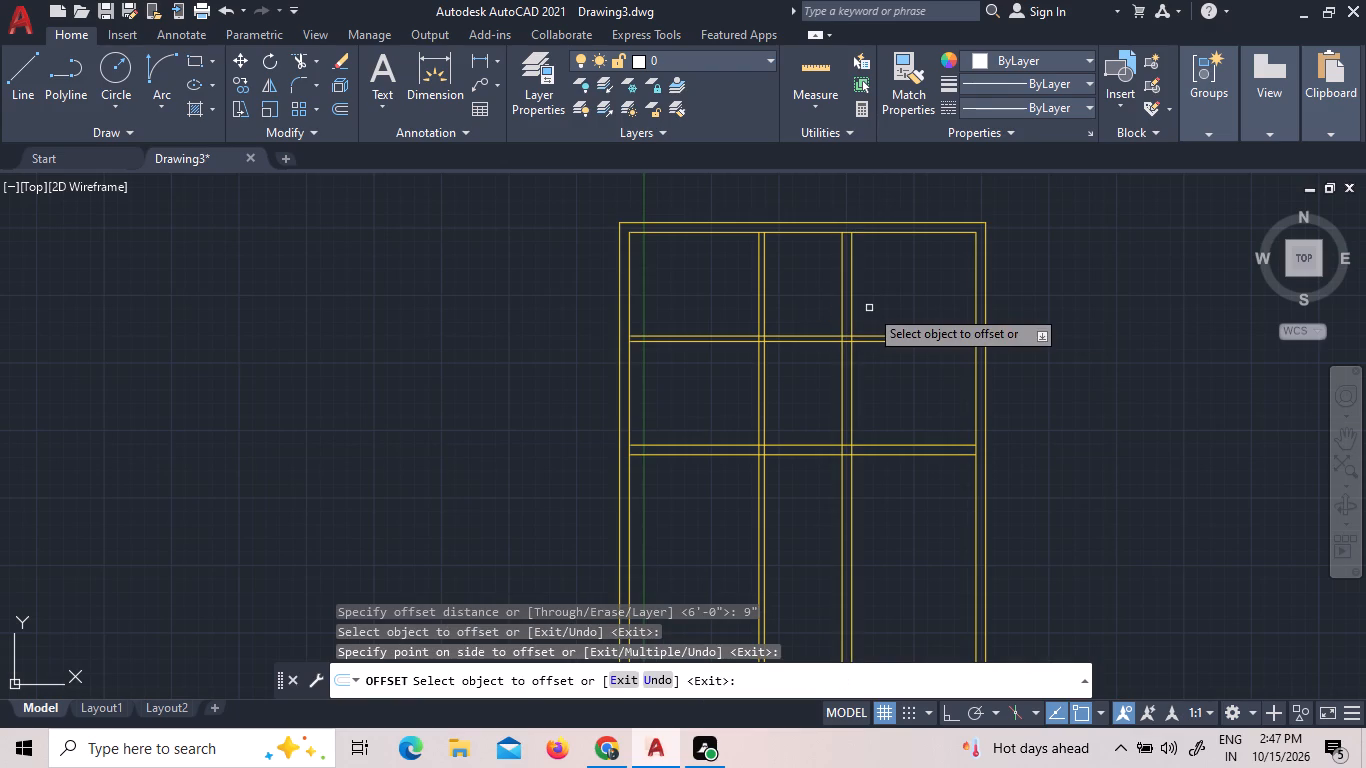
right_click(795, 291)
left_click(811, 300)
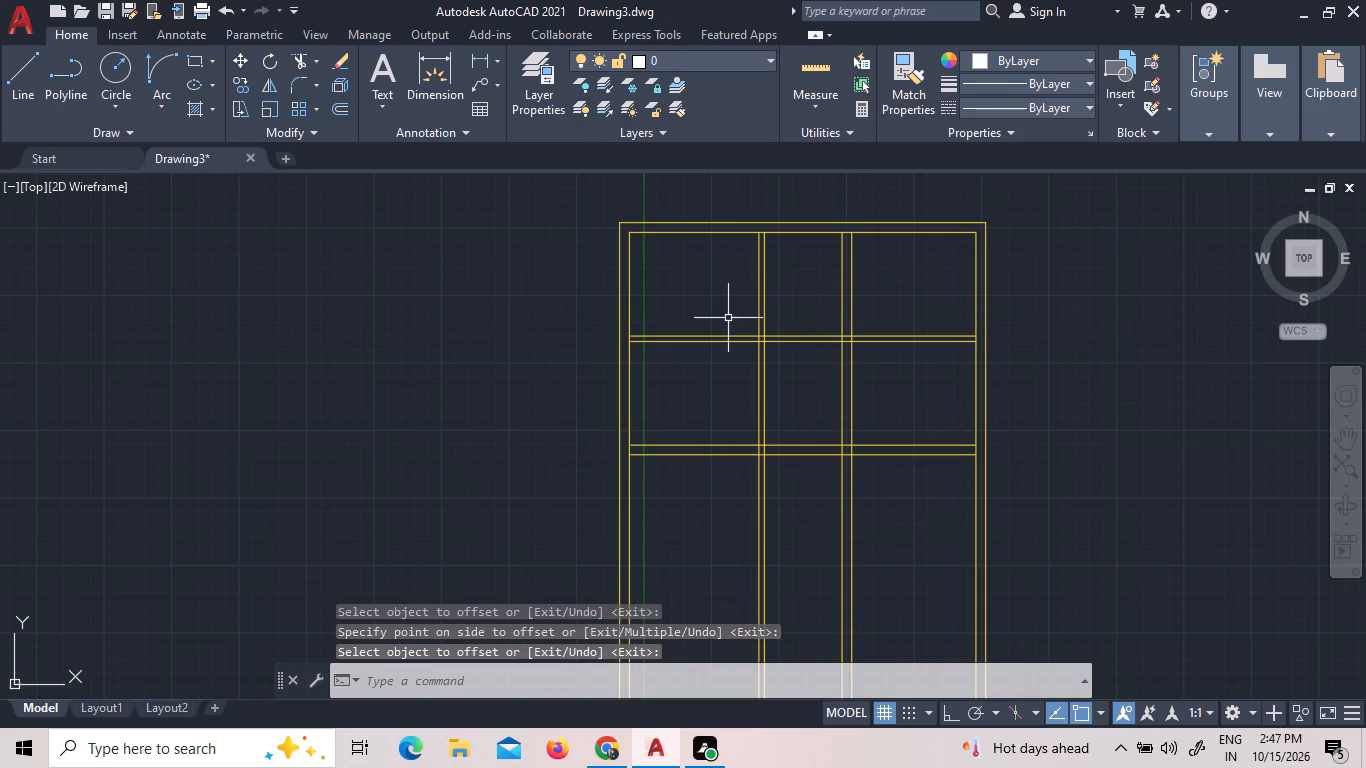
Trim the left wall's inner line between the two lines of the upper 5" horizontal partition.
left_click(301, 55)
left_click(683, 314)
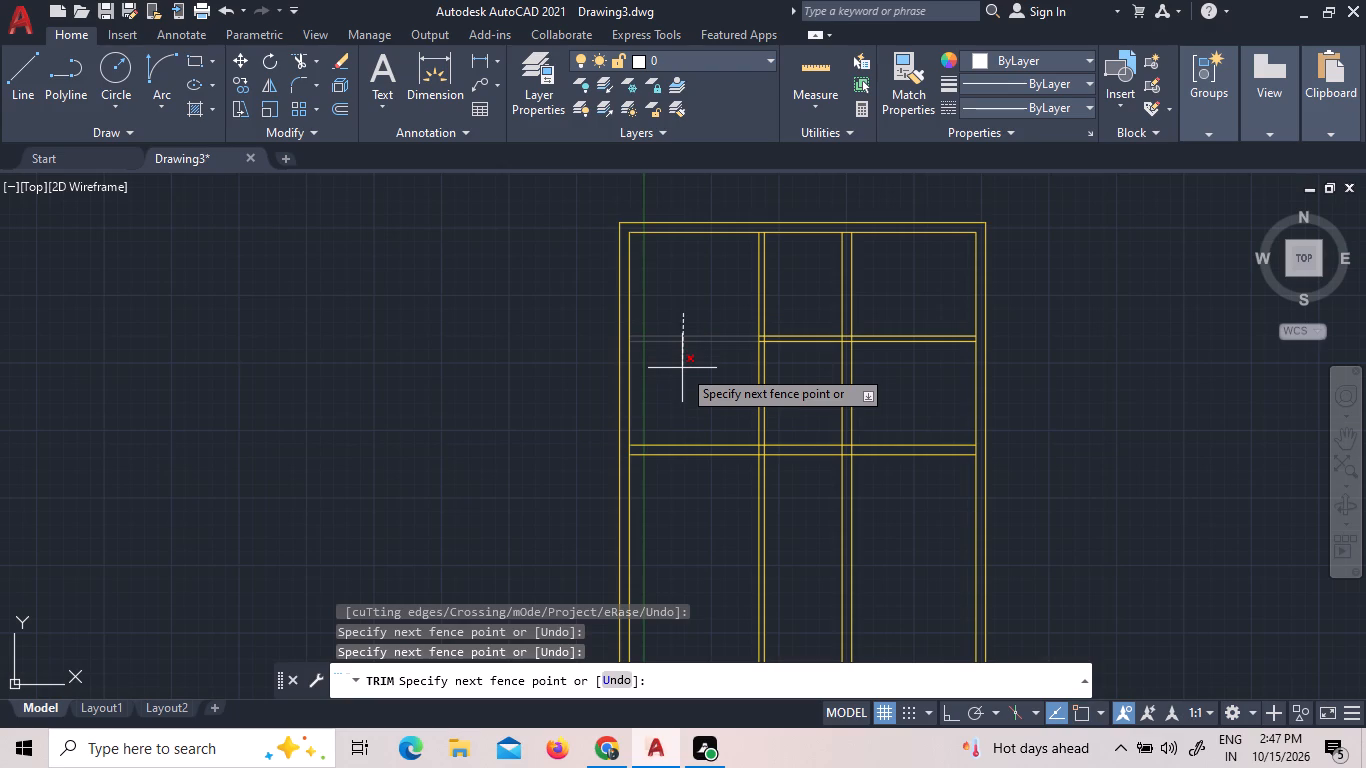
left_click(680, 317)
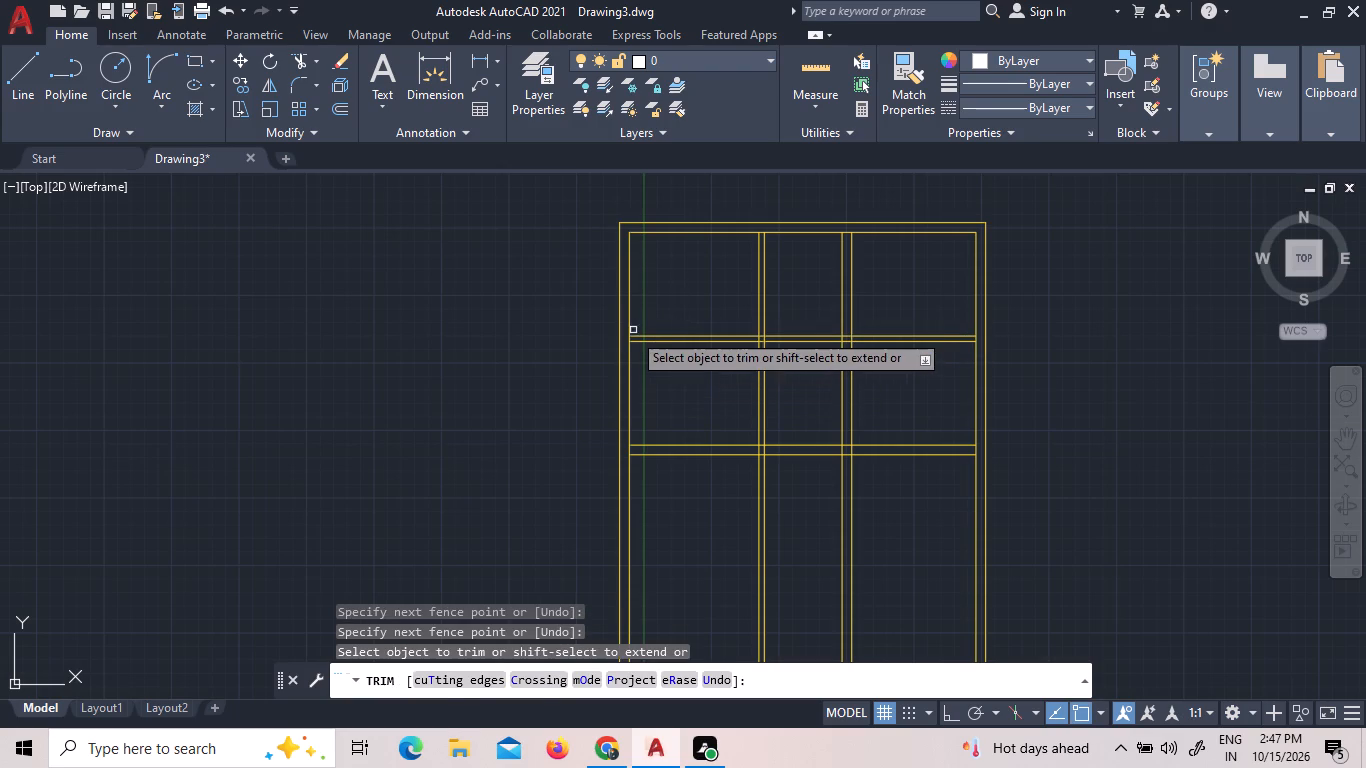
left_click(627, 339)
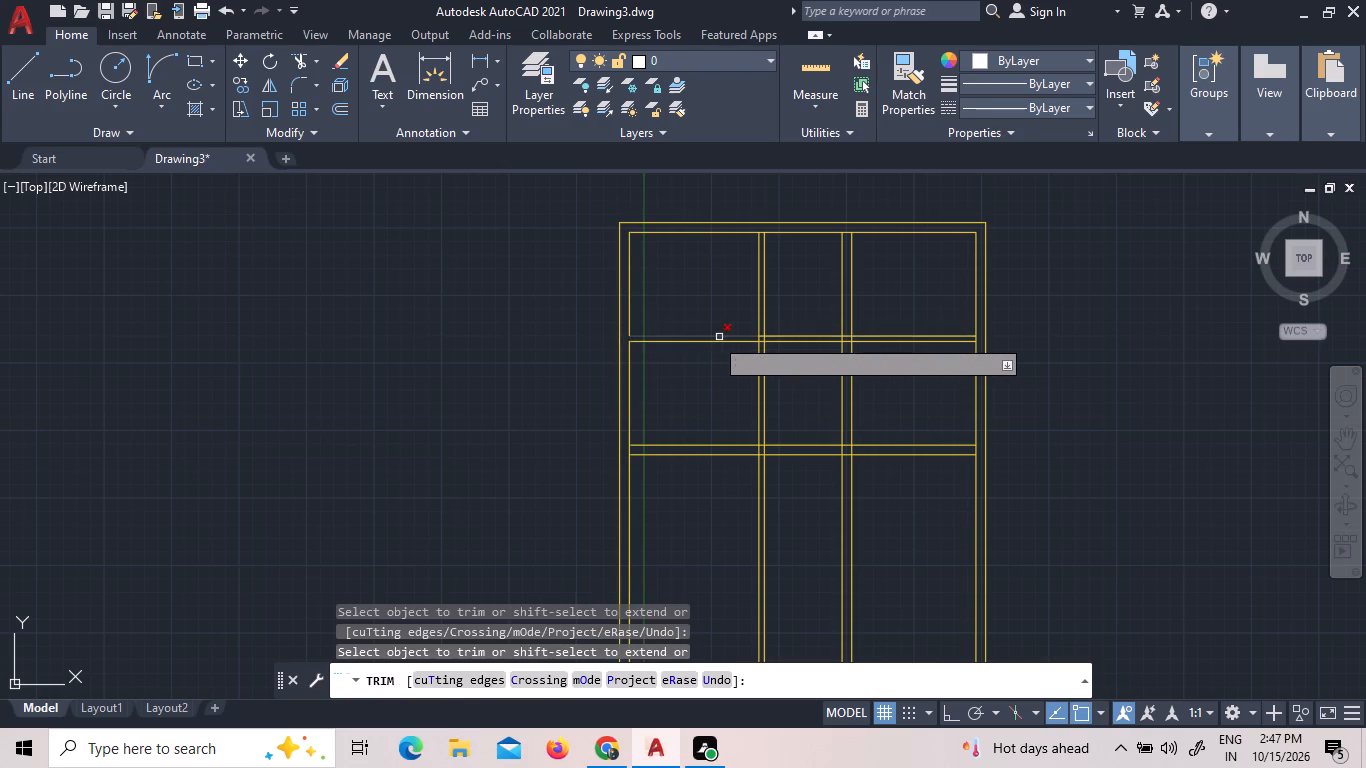
Trim all overlapping line segments where the 5" horizontal partition crosses the 5" vertical partition.
scroll(760, 339, "up", 4)
left_click(825, 336)
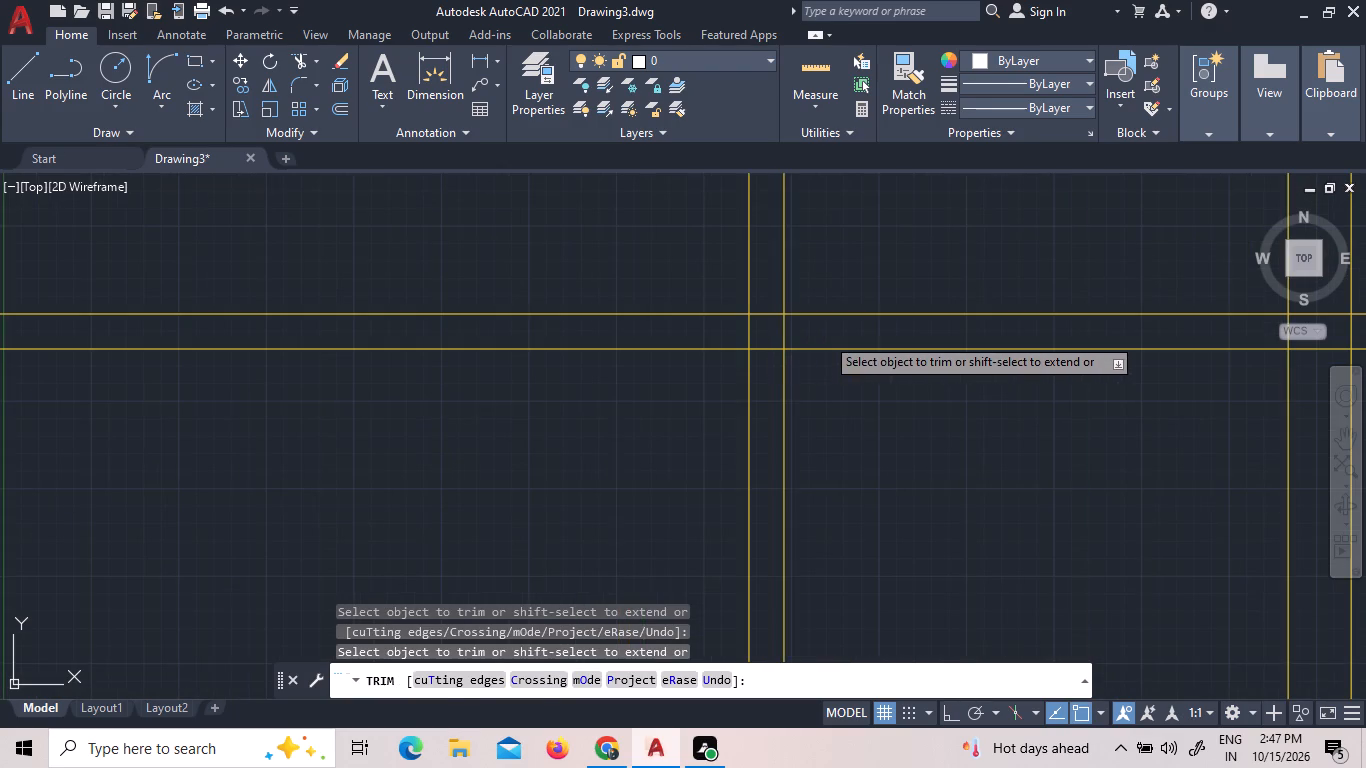
left_click(696, 330)
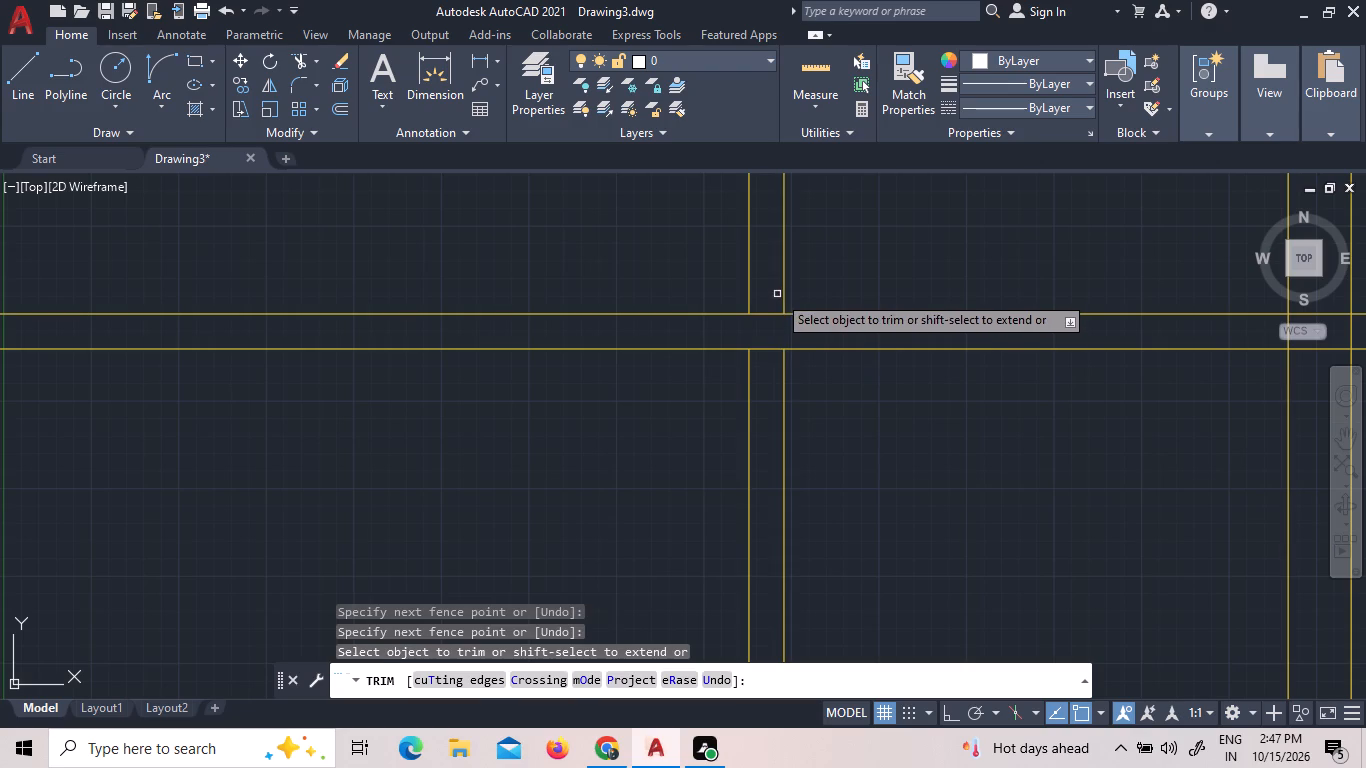
left_click(777, 294)
left_click(770, 372)
scroll(789, 392, "down", 3)
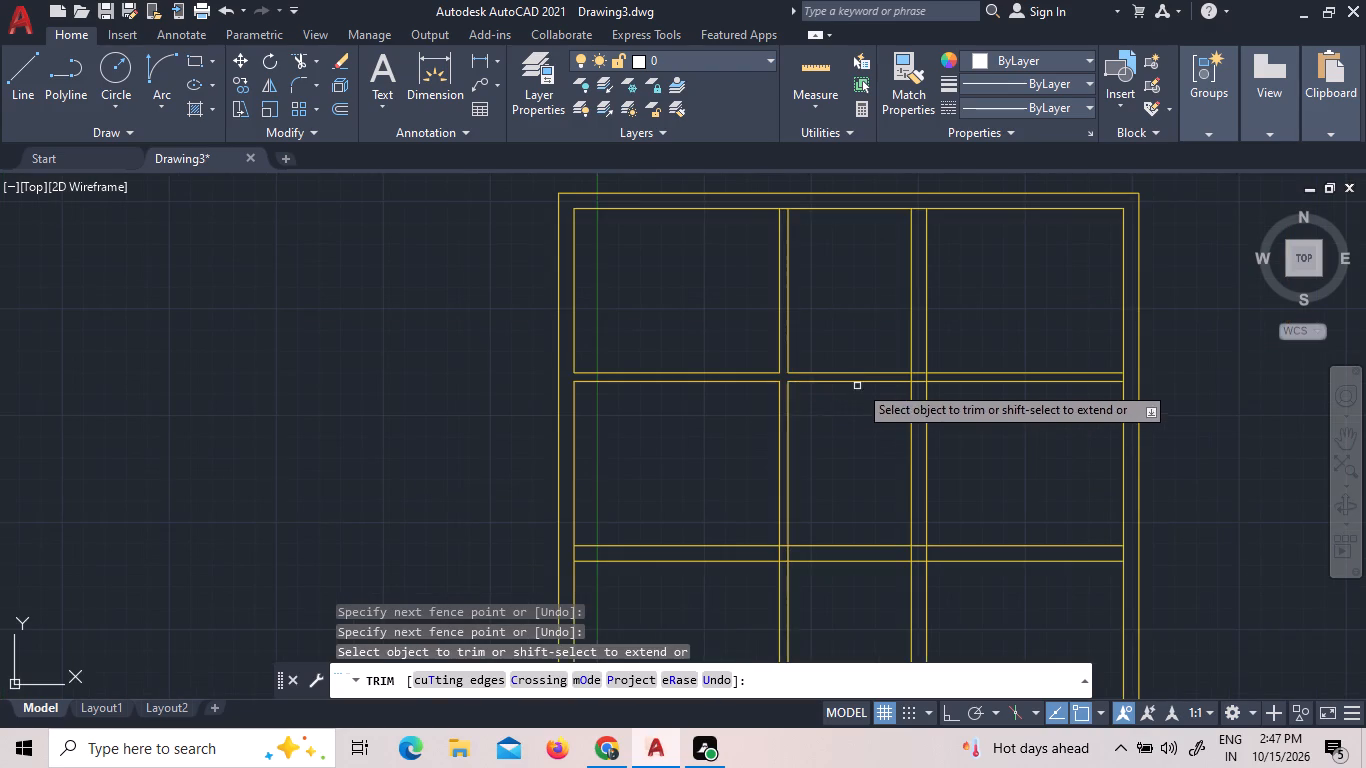
Trim the 9" vertical wall's left line and both 5" horizontal partition lines inside the crossing of these two walls.
scroll(917, 368, "up", 2)
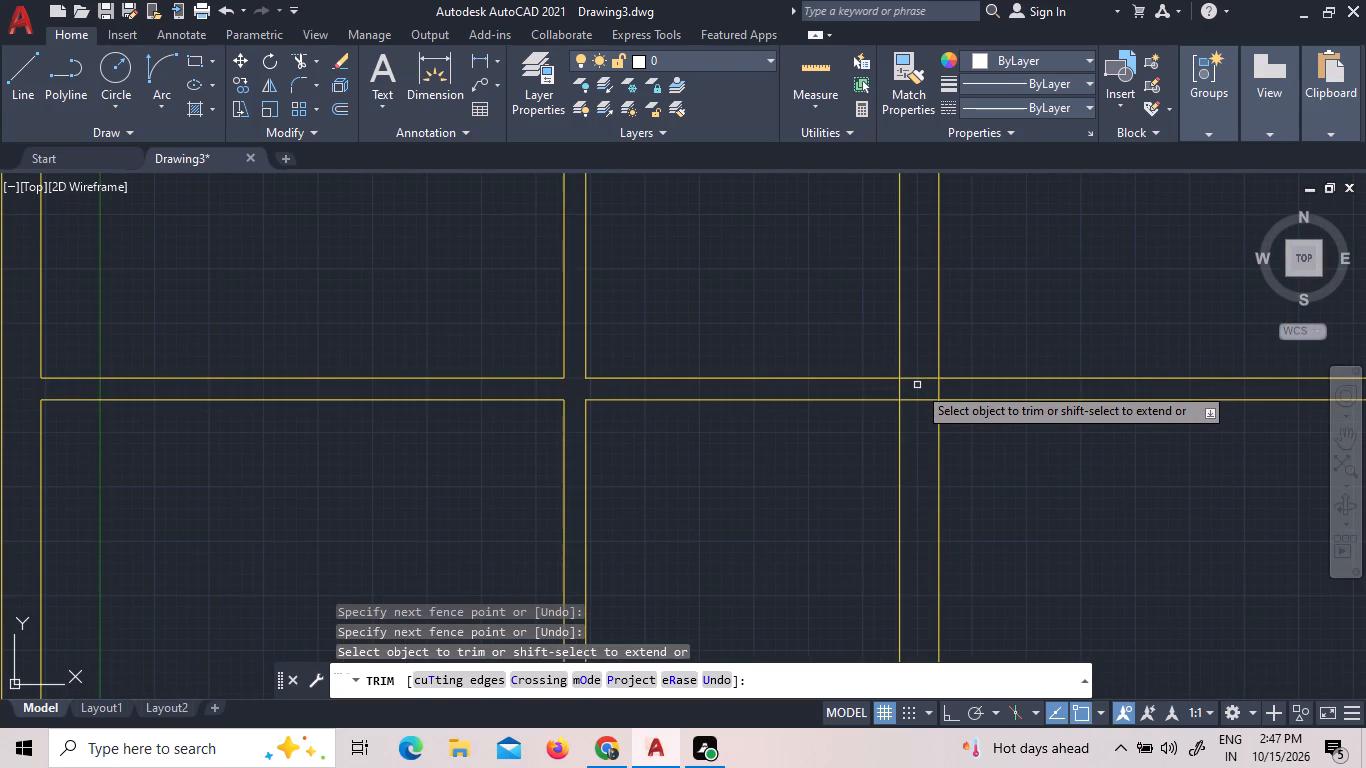
left_click(918, 381)
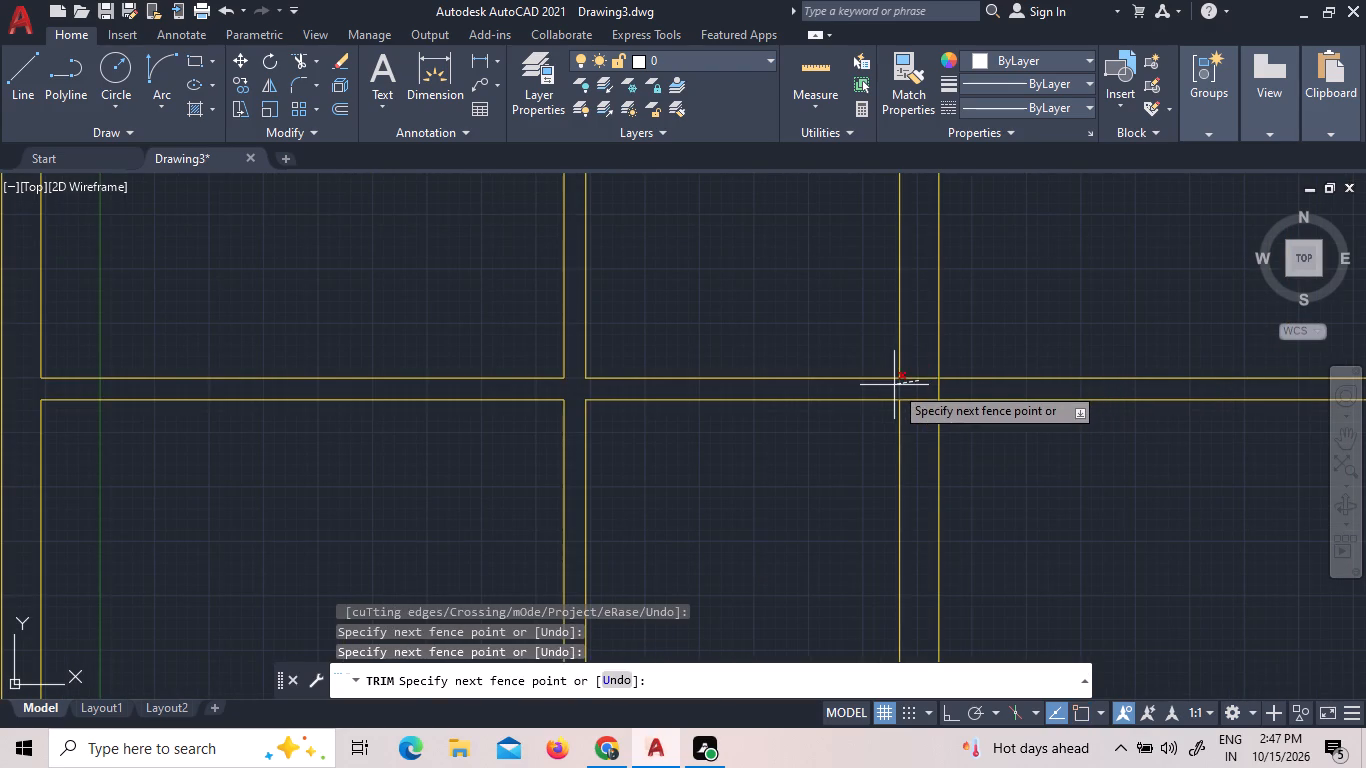
left_click(893, 386)
left_click(913, 414)
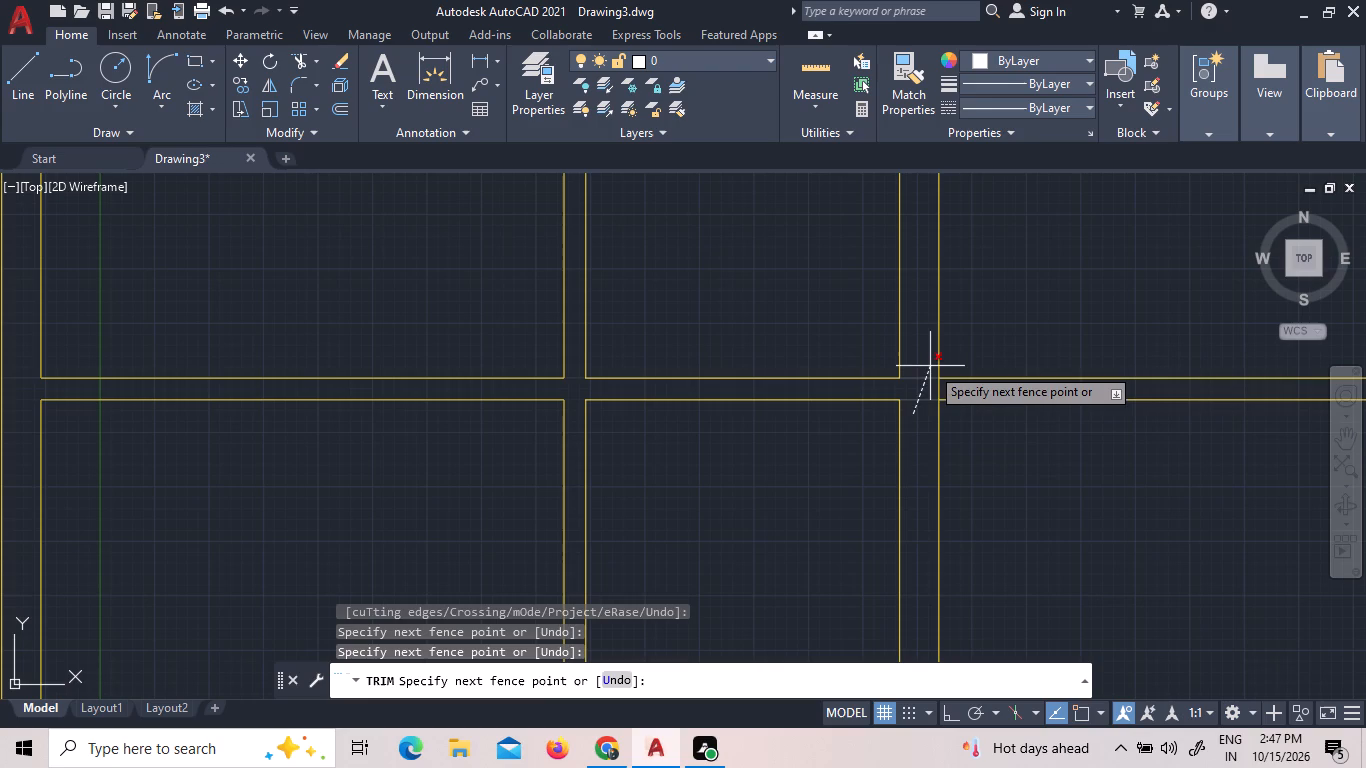
left_click(930, 364)
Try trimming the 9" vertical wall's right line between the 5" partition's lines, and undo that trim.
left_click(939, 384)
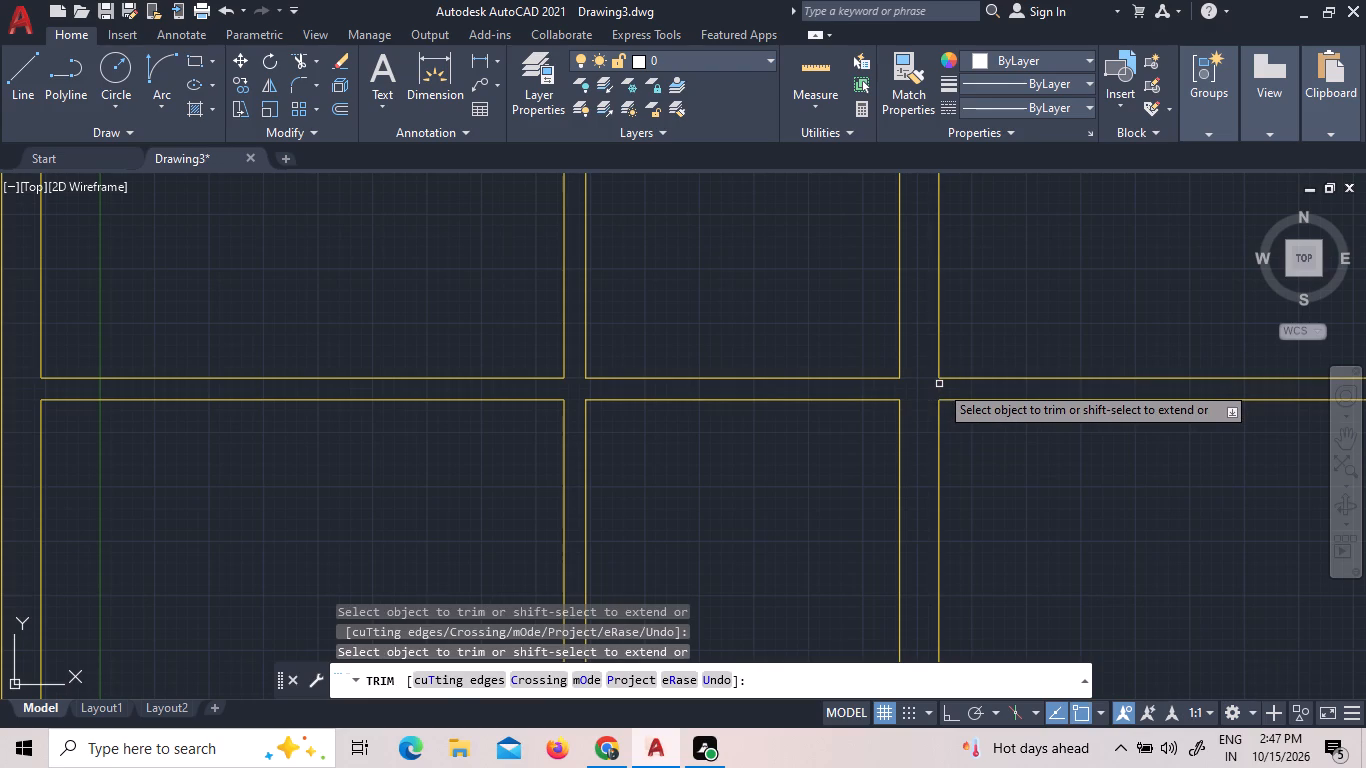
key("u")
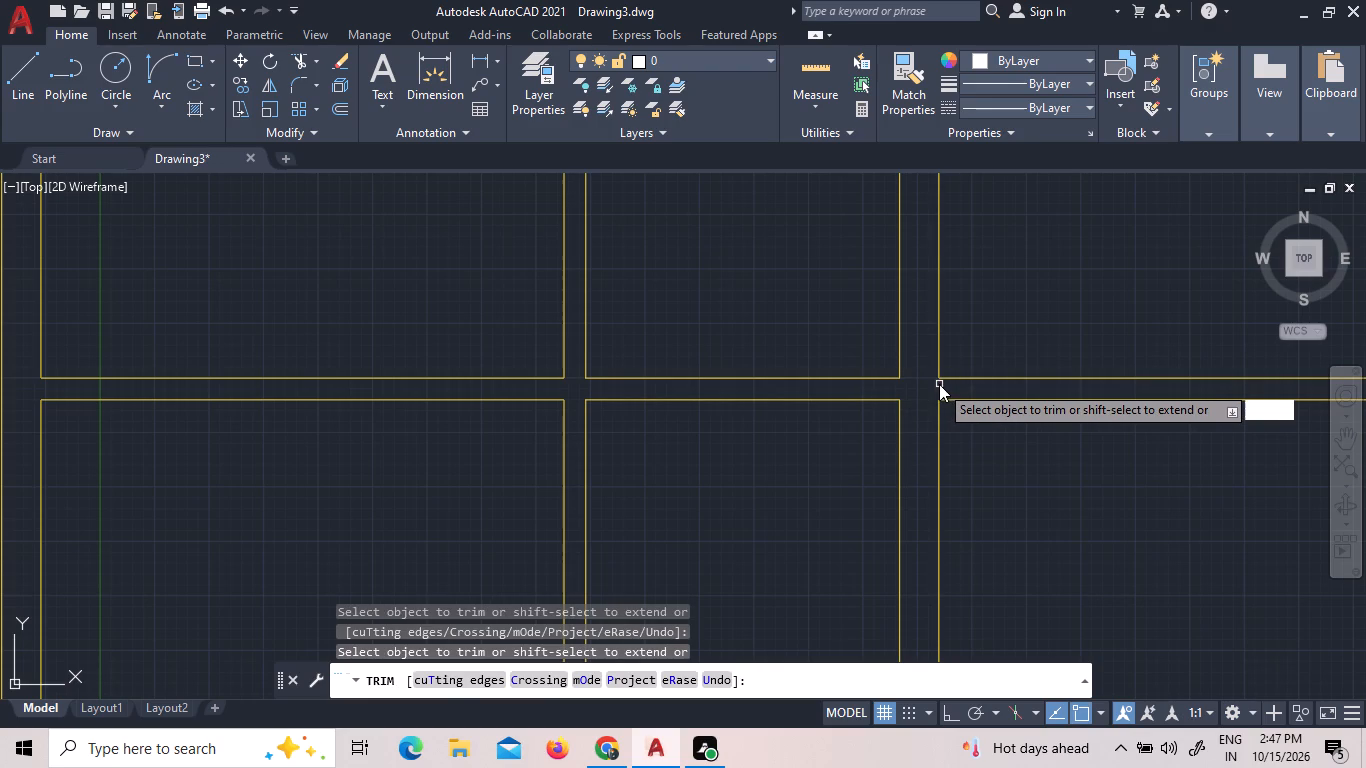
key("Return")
Trim away both lines of the 9" horizontal cross wall between the 5" and 9" vertical walls.
scroll(940, 392, "down", 3)
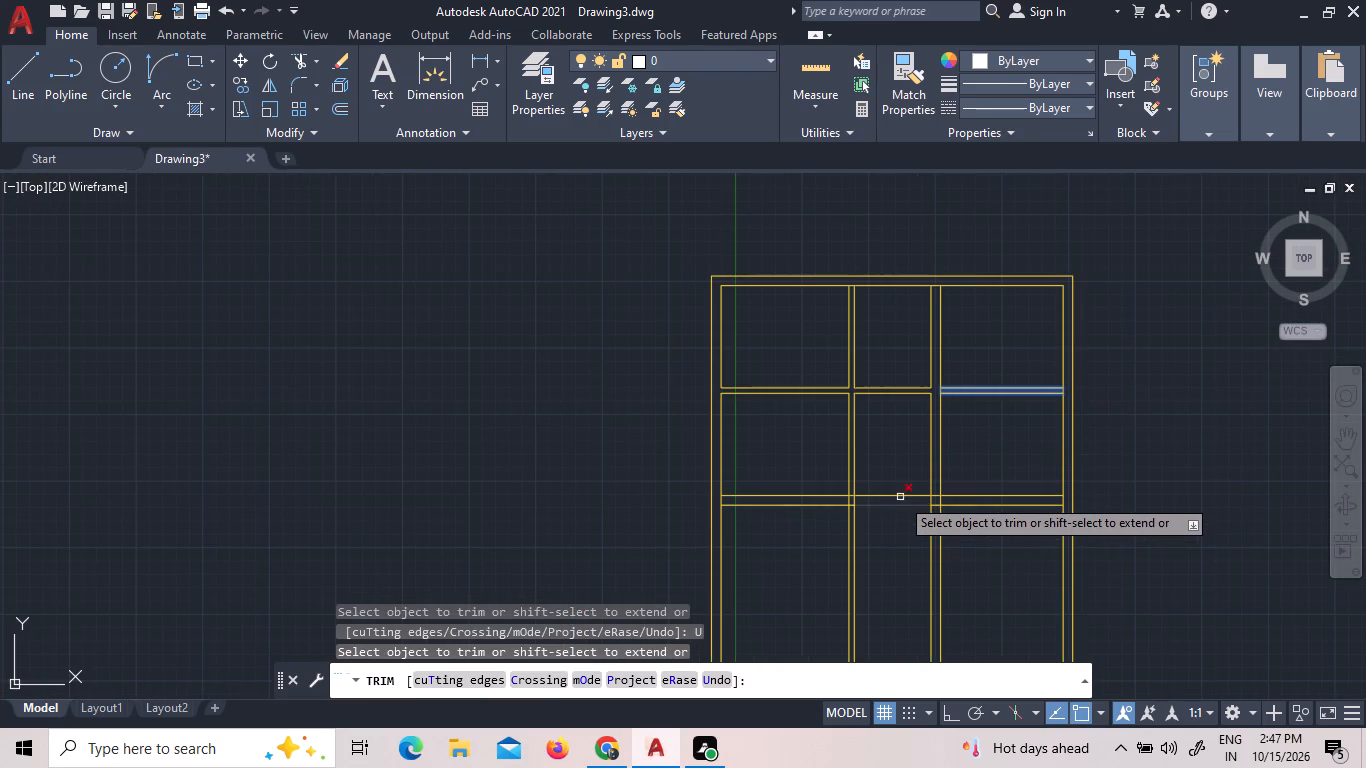
left_click(895, 462)
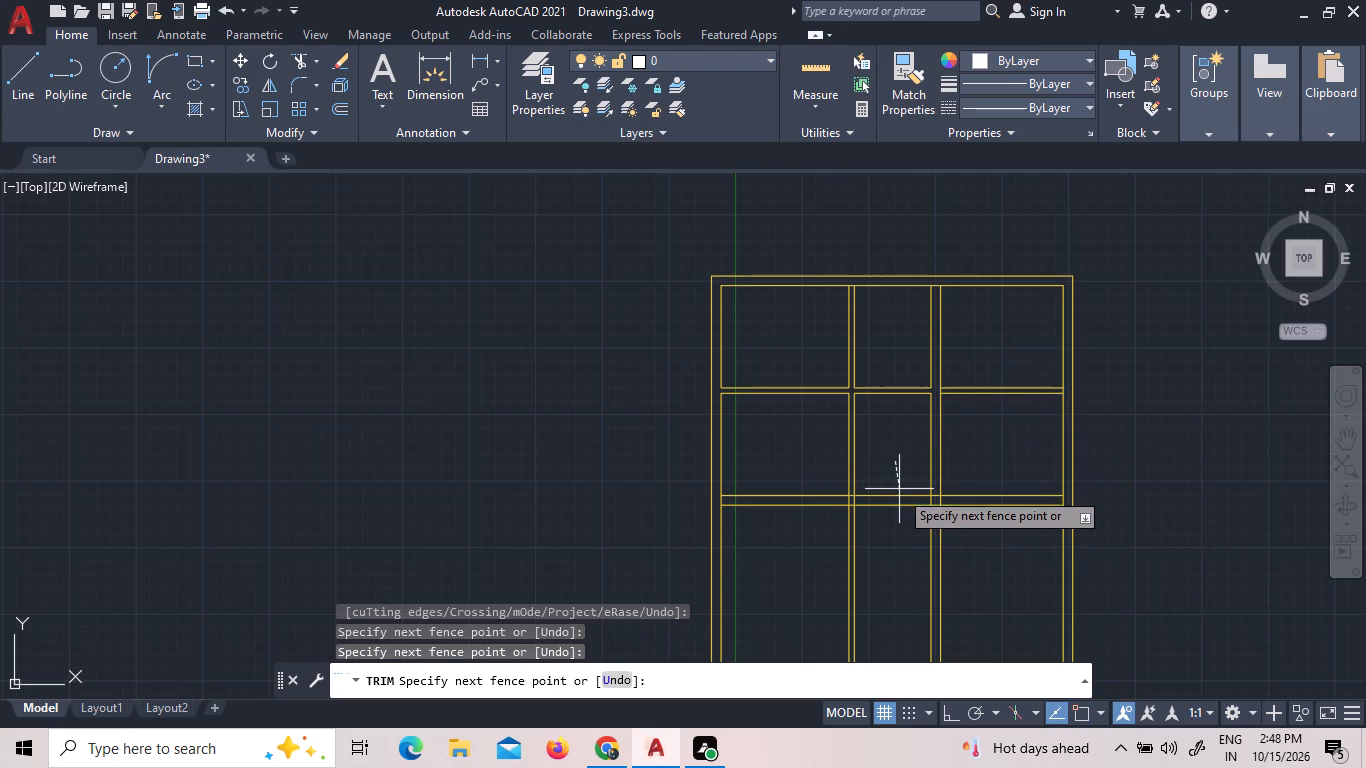
left_click(888, 522)
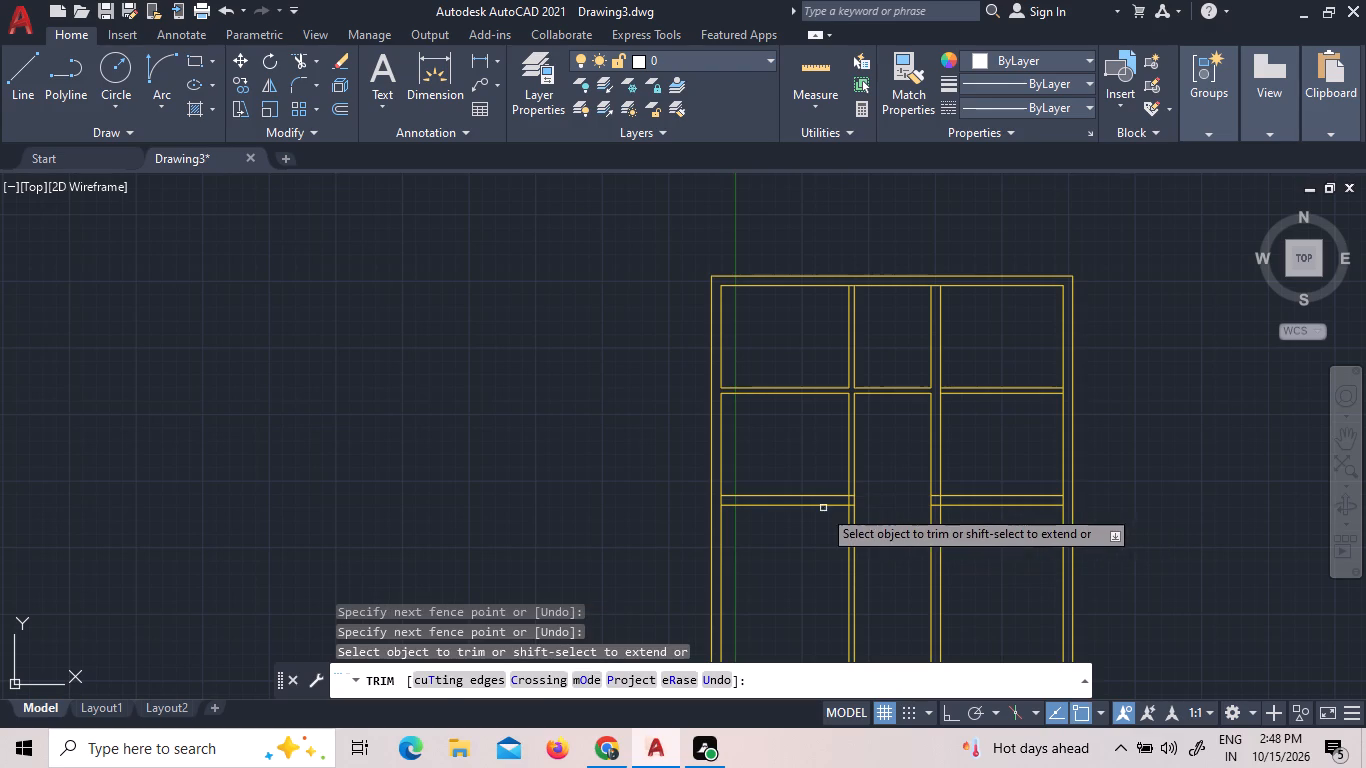
Trim the left wall's inner line between the two lines of the 9" horizontal cross wall.
left_click(722, 502)
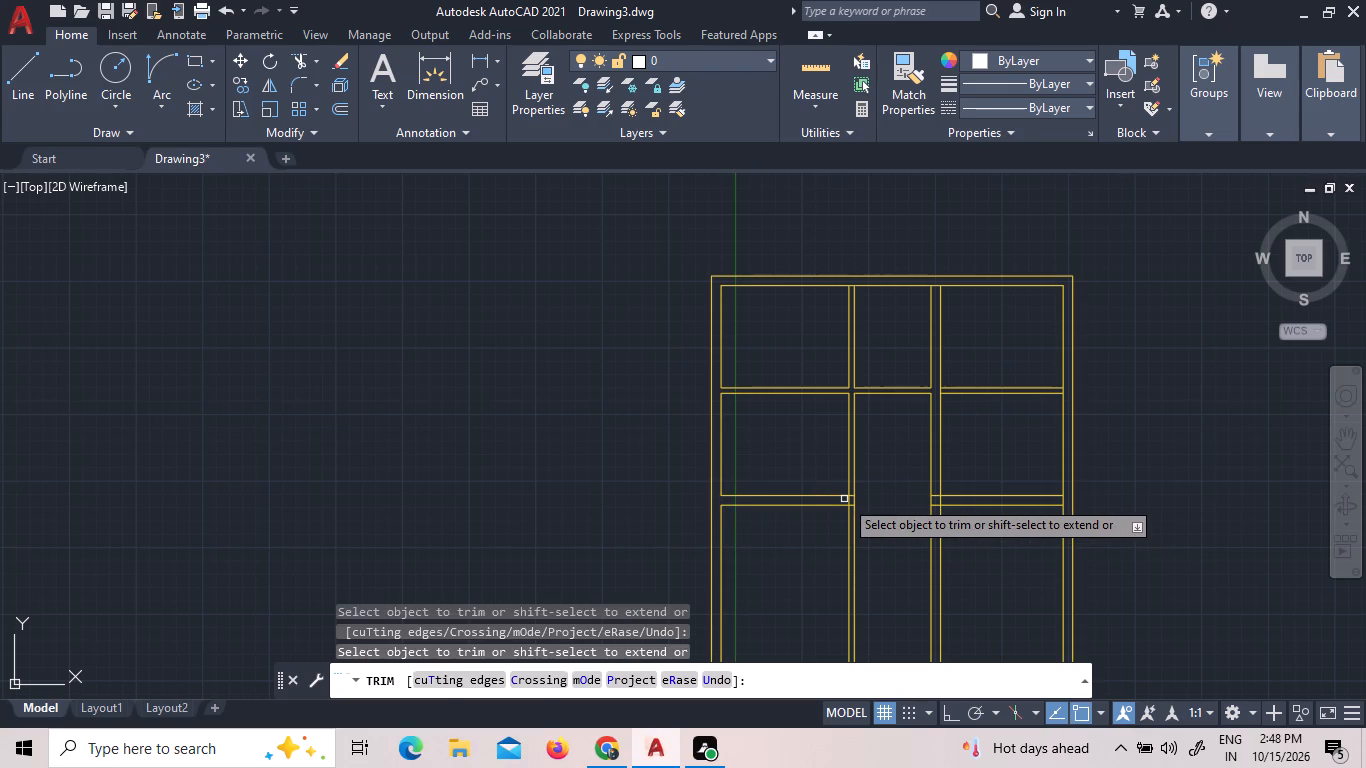
Trim the 5" vertical wall's left line and both 9" cross wall lines inside the crossing of these two walls.
left_click(850, 500)
scroll(847, 501, "up", 3)
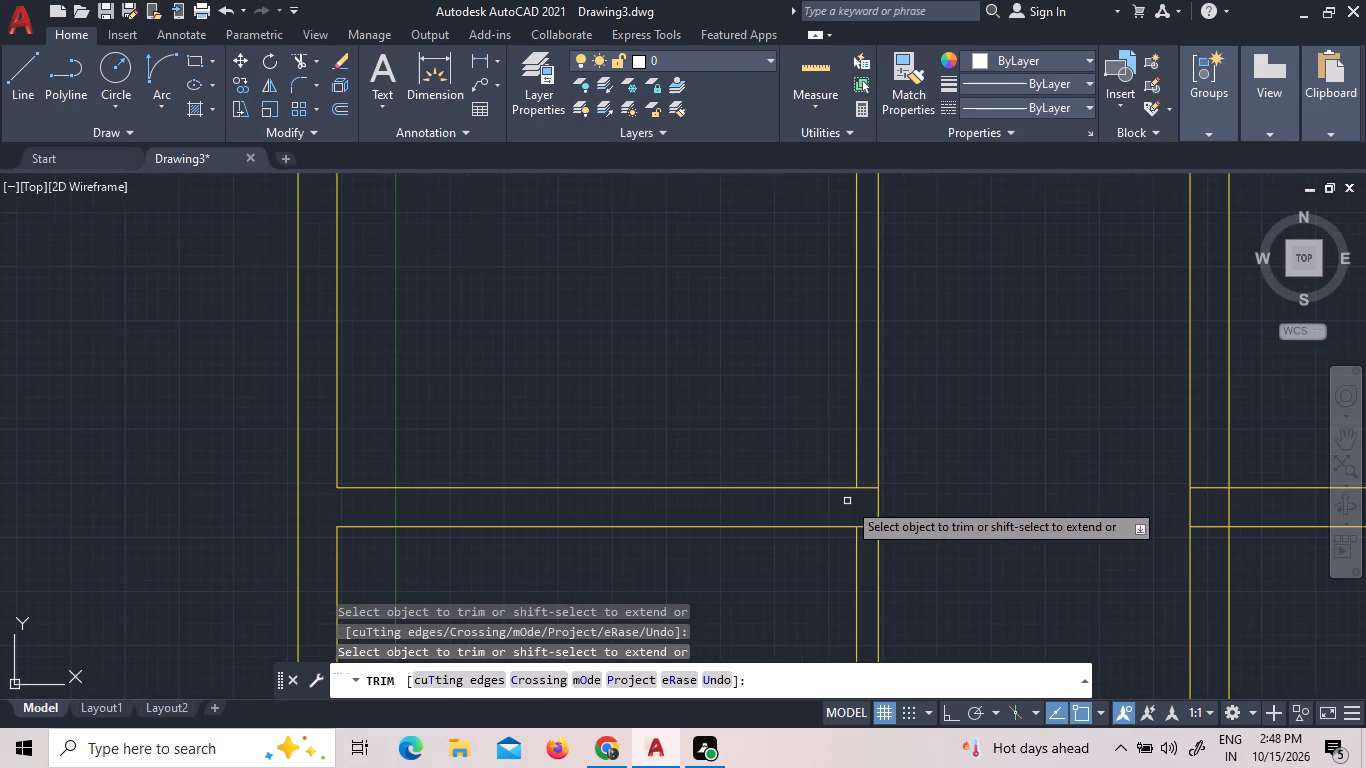
left_click(870, 483)
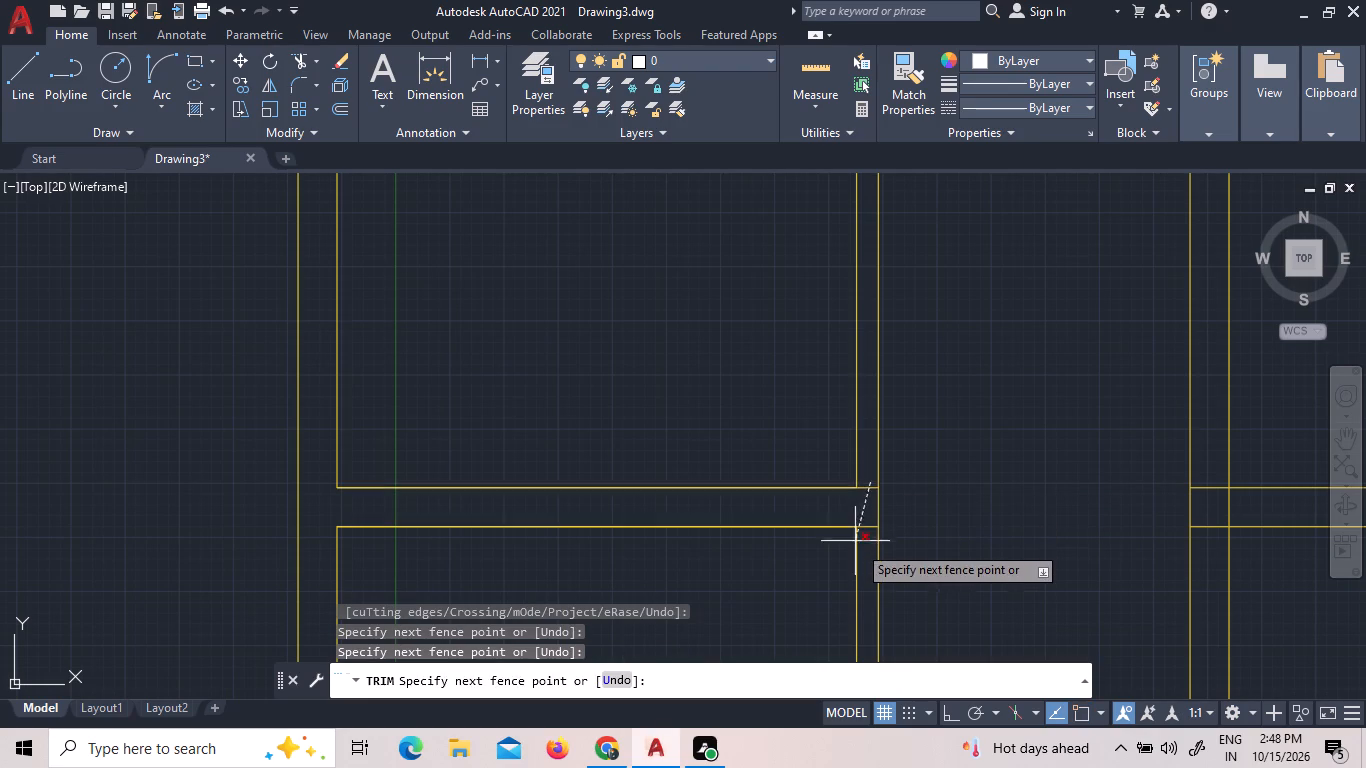
left_click(867, 562)
scroll(864, 543, "down", 2)
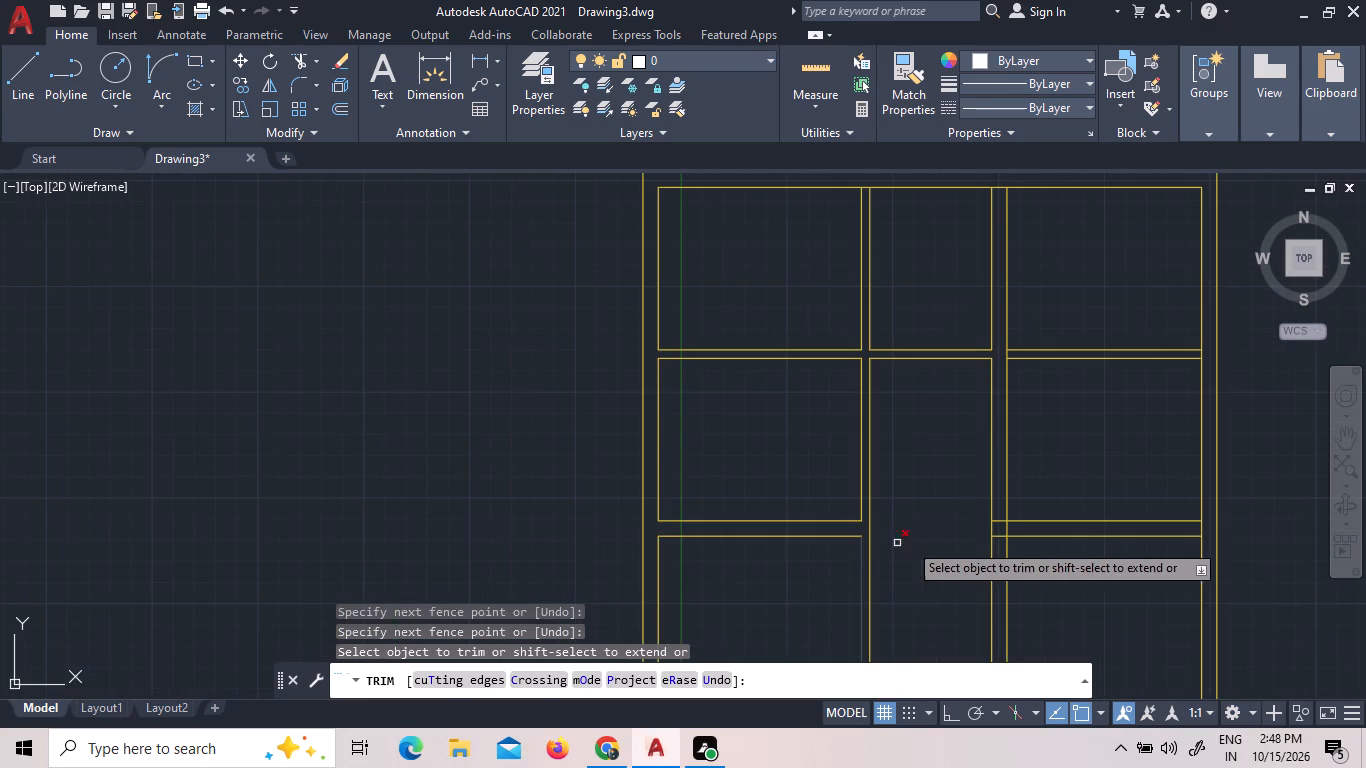
Trim the 9" cross wall's upper line and the 9" vertical wall's right line inside their junction.
left_click(1000, 520)
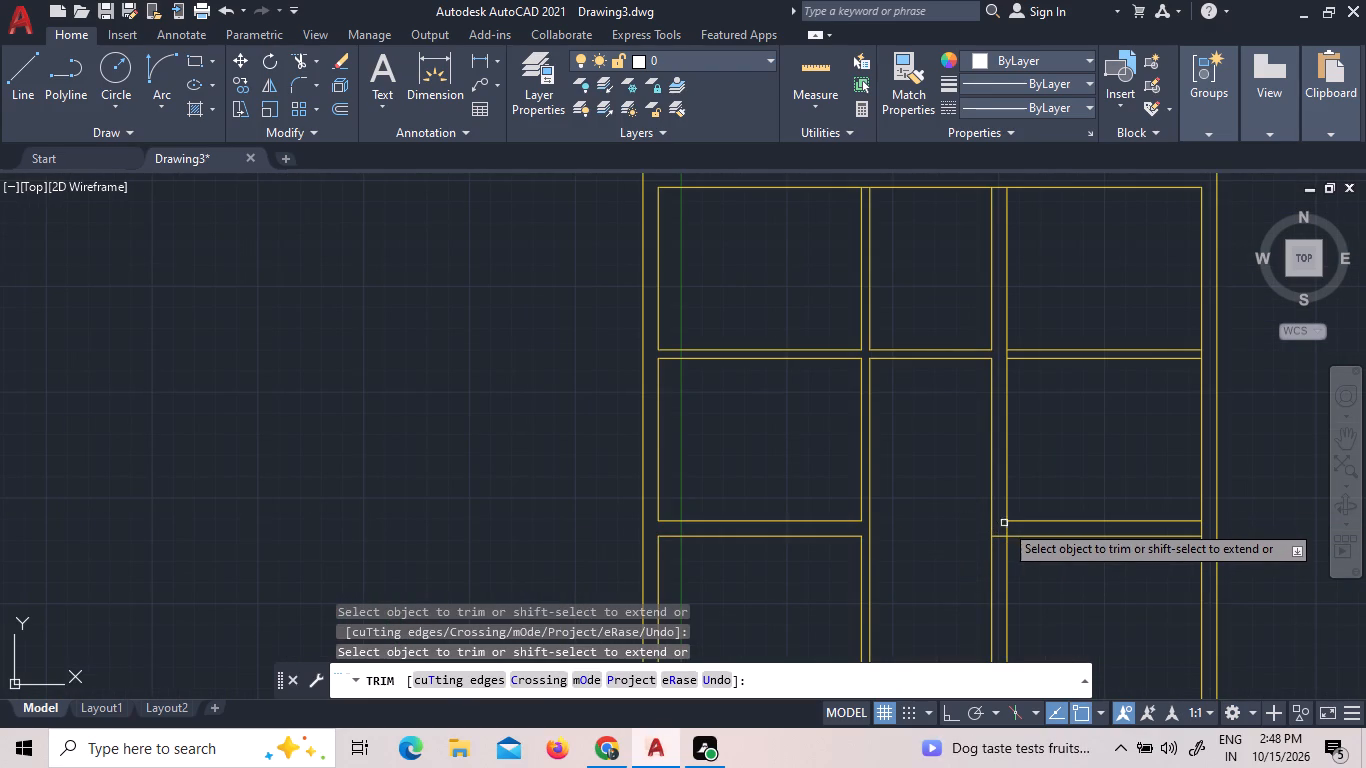
left_click(1006, 530)
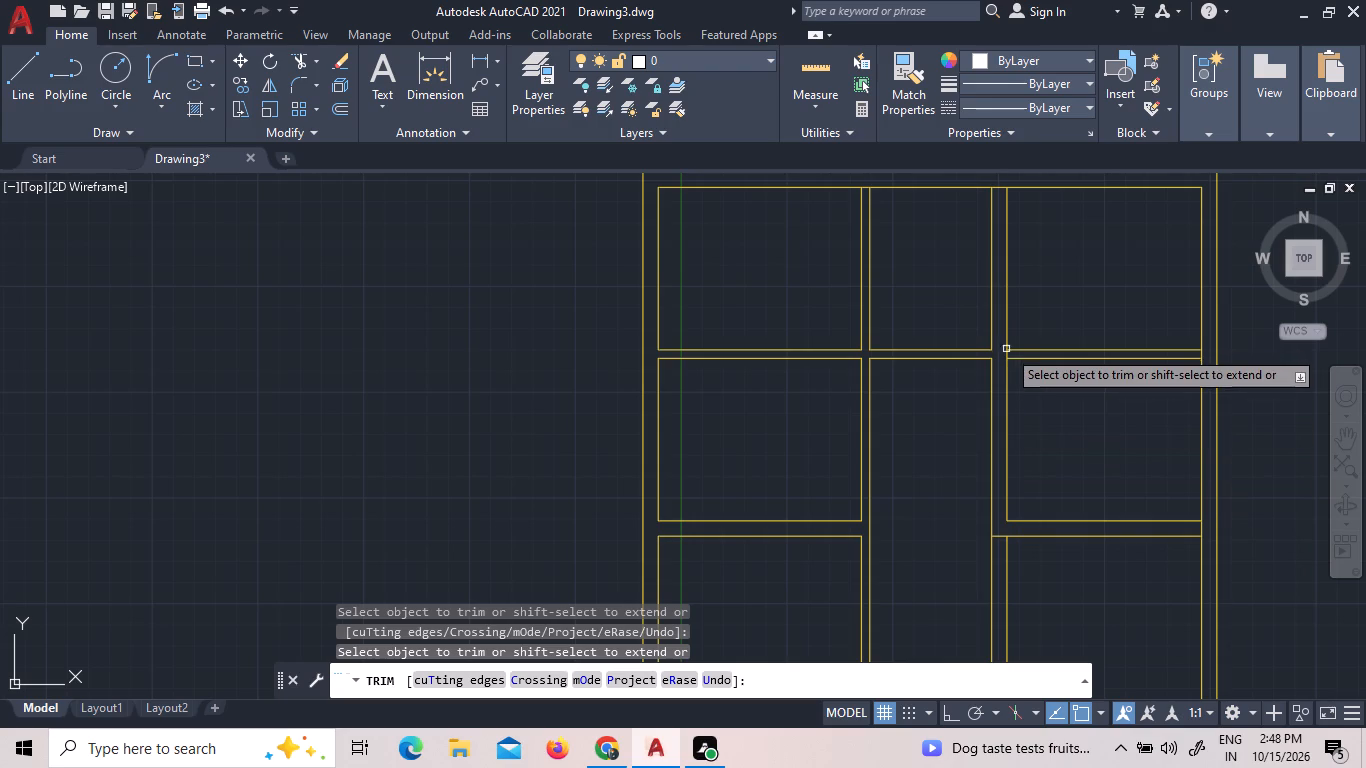
Trim away both lines of the 5" horizontal partition between the 9" vertical wall and the right outer wall.
left_click(1063, 360)
left_click(1069, 352)
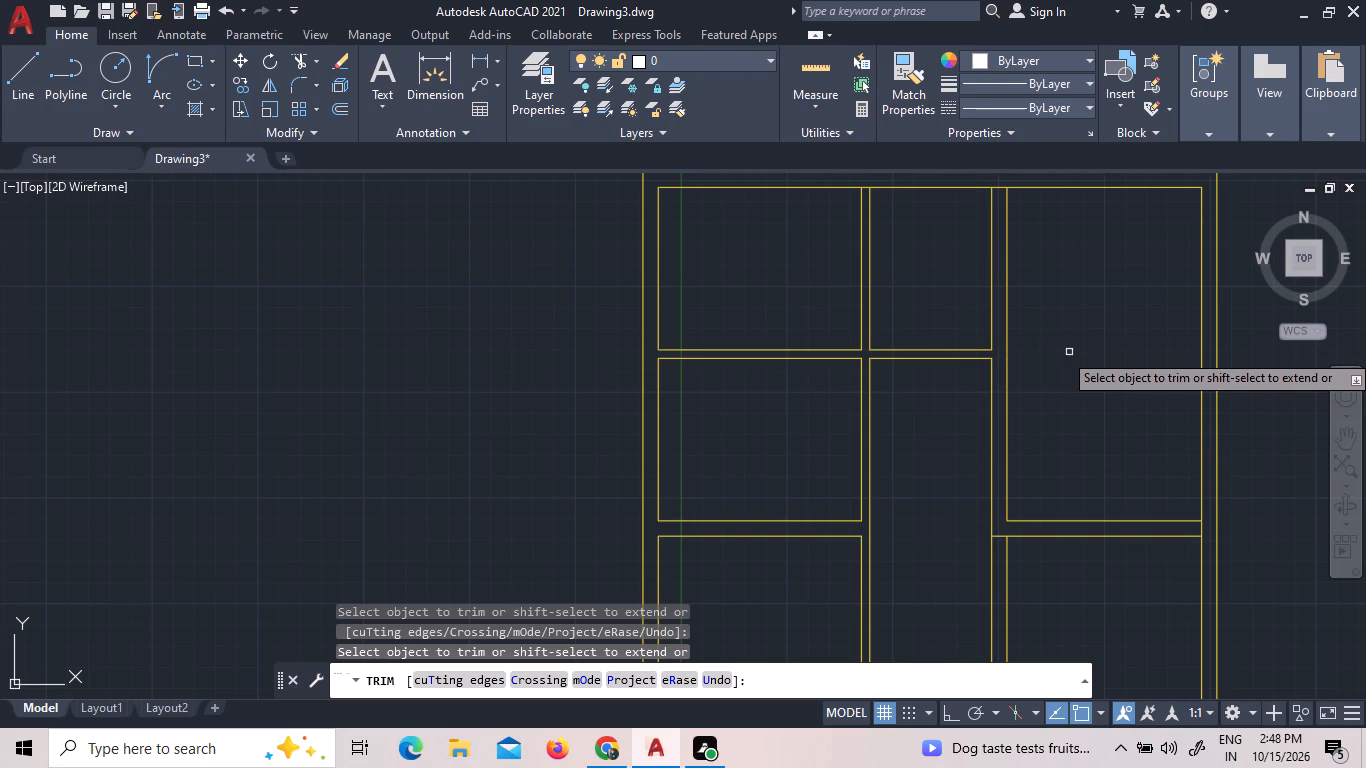
right_click(1069, 352)
left_click(1142, 363)
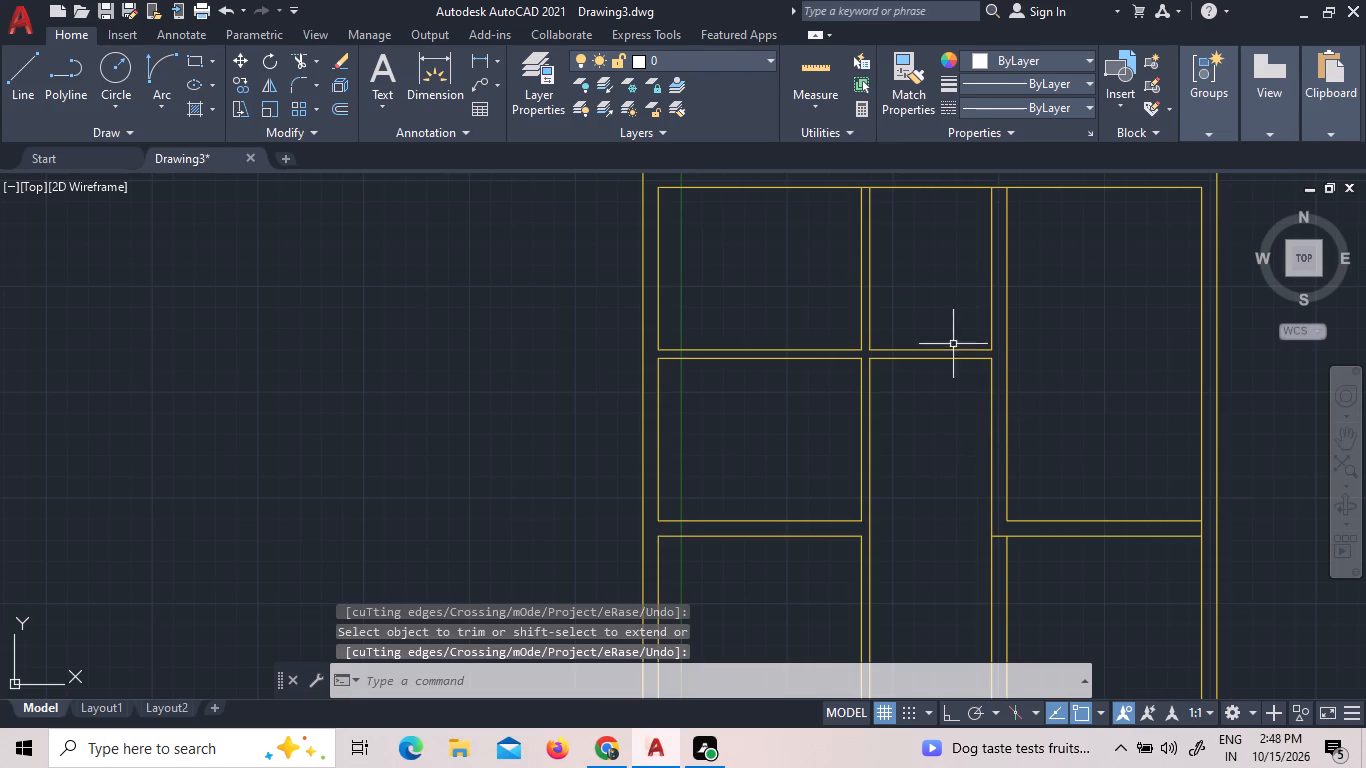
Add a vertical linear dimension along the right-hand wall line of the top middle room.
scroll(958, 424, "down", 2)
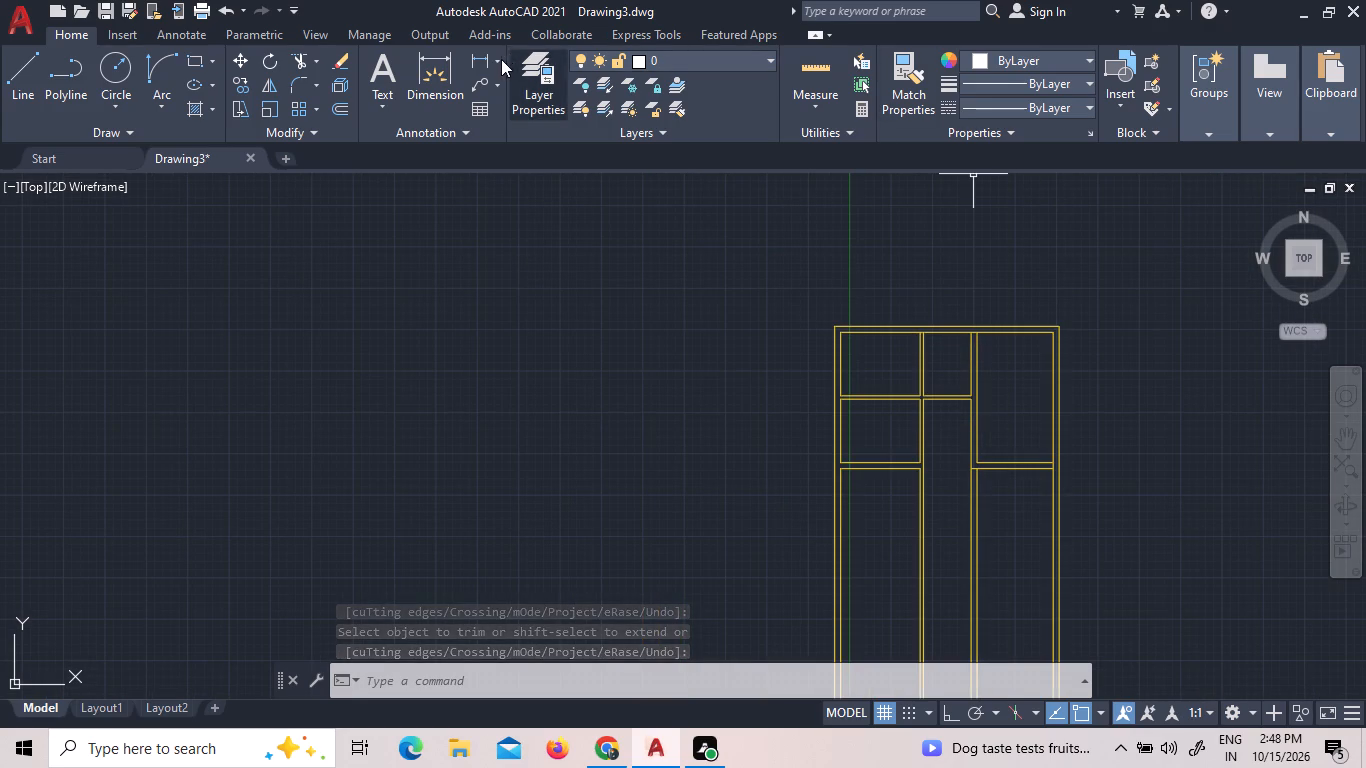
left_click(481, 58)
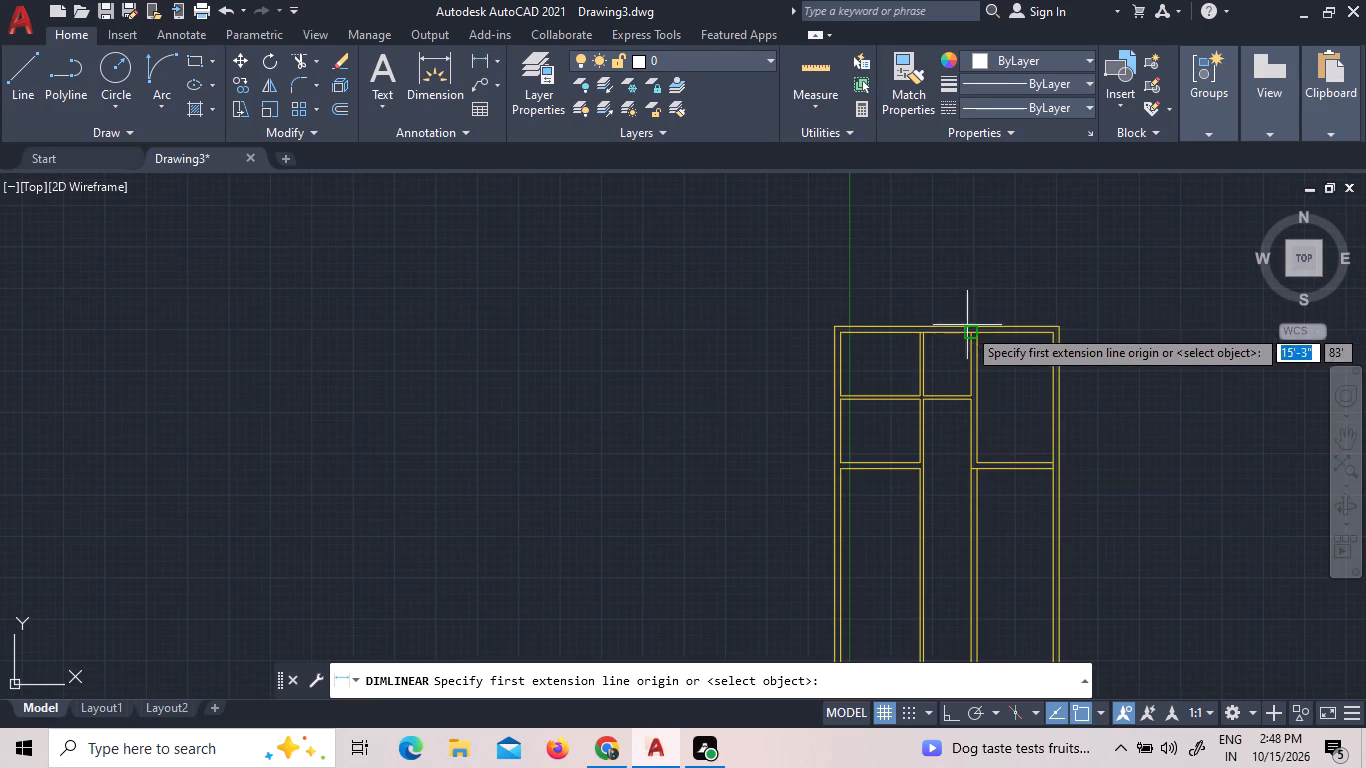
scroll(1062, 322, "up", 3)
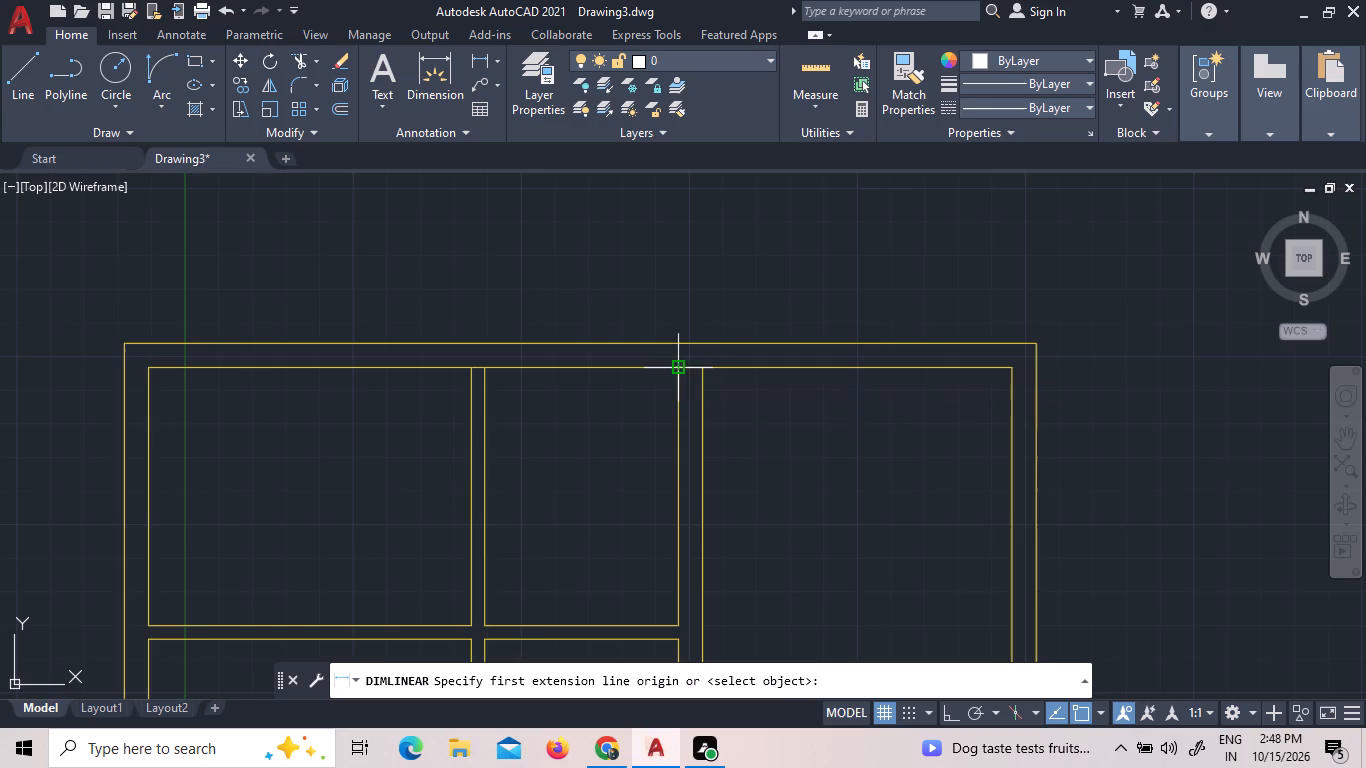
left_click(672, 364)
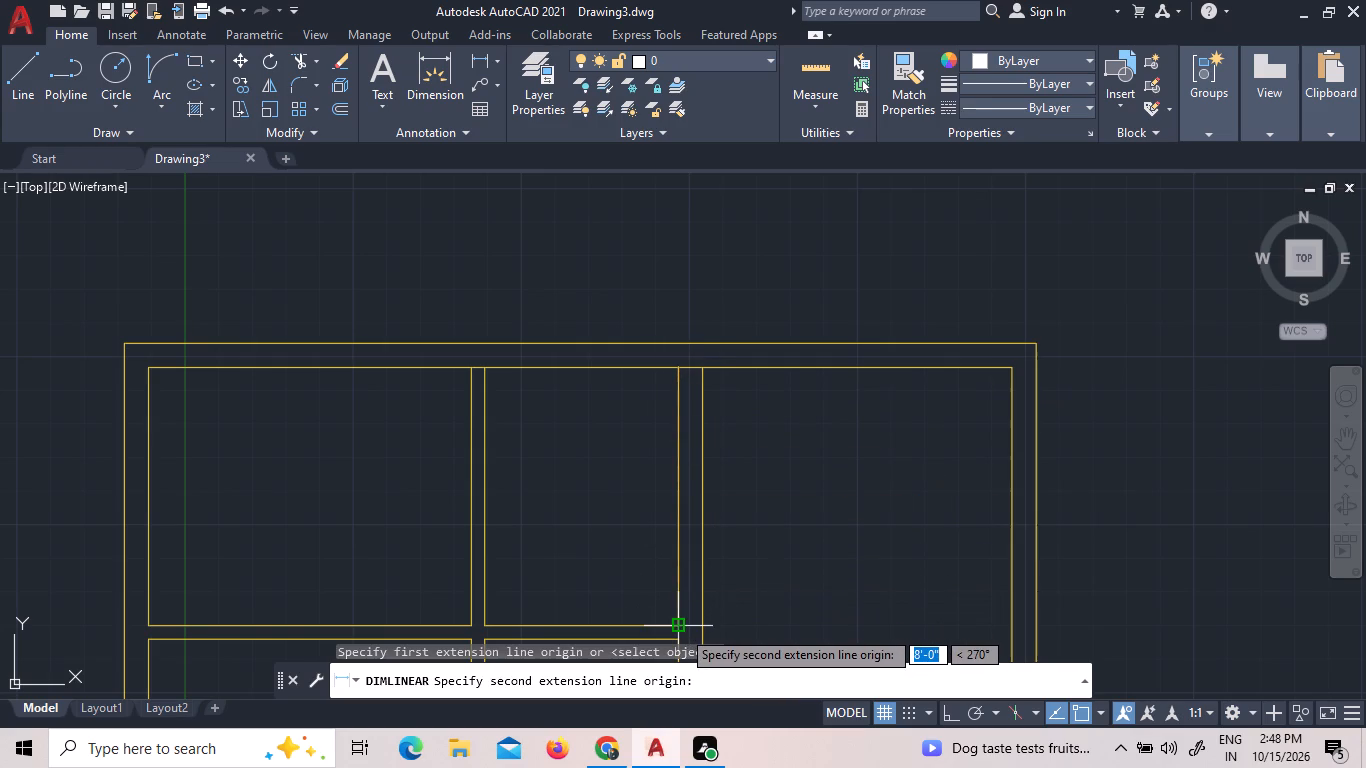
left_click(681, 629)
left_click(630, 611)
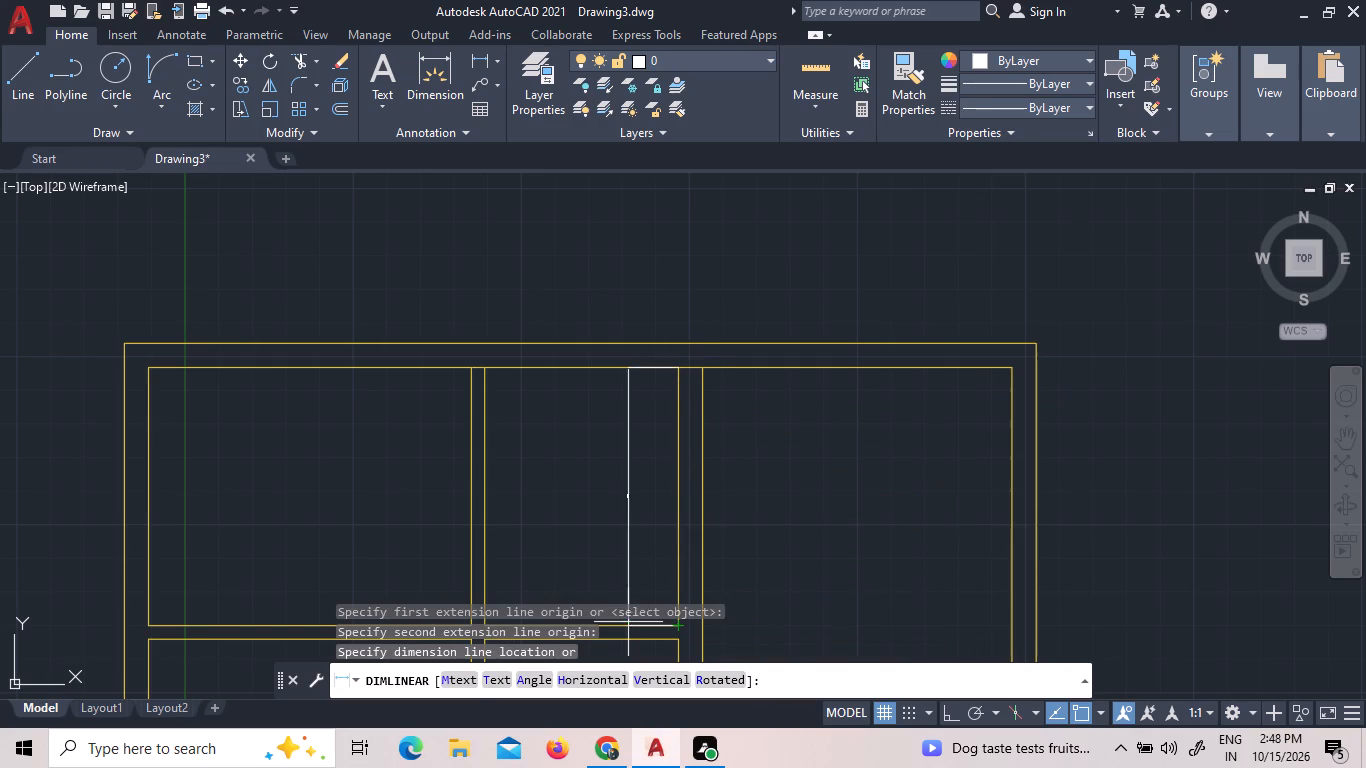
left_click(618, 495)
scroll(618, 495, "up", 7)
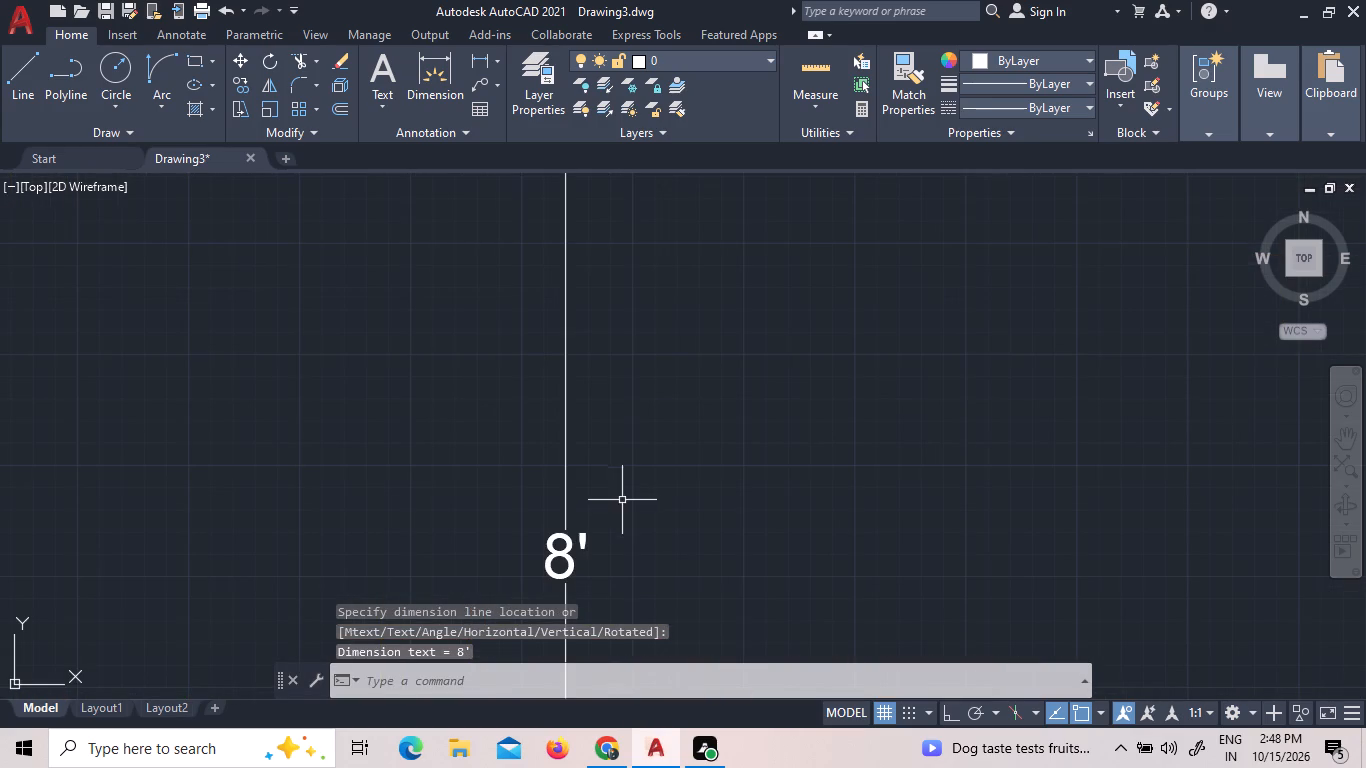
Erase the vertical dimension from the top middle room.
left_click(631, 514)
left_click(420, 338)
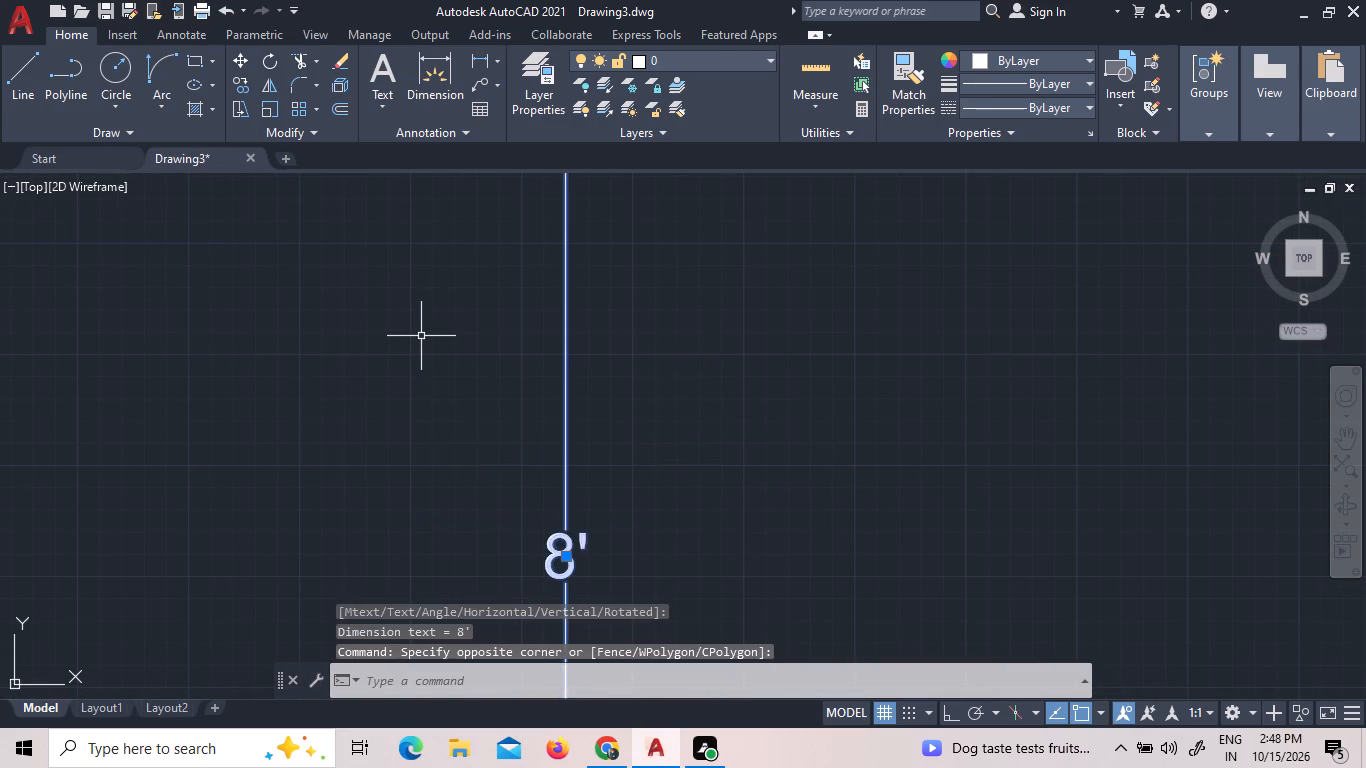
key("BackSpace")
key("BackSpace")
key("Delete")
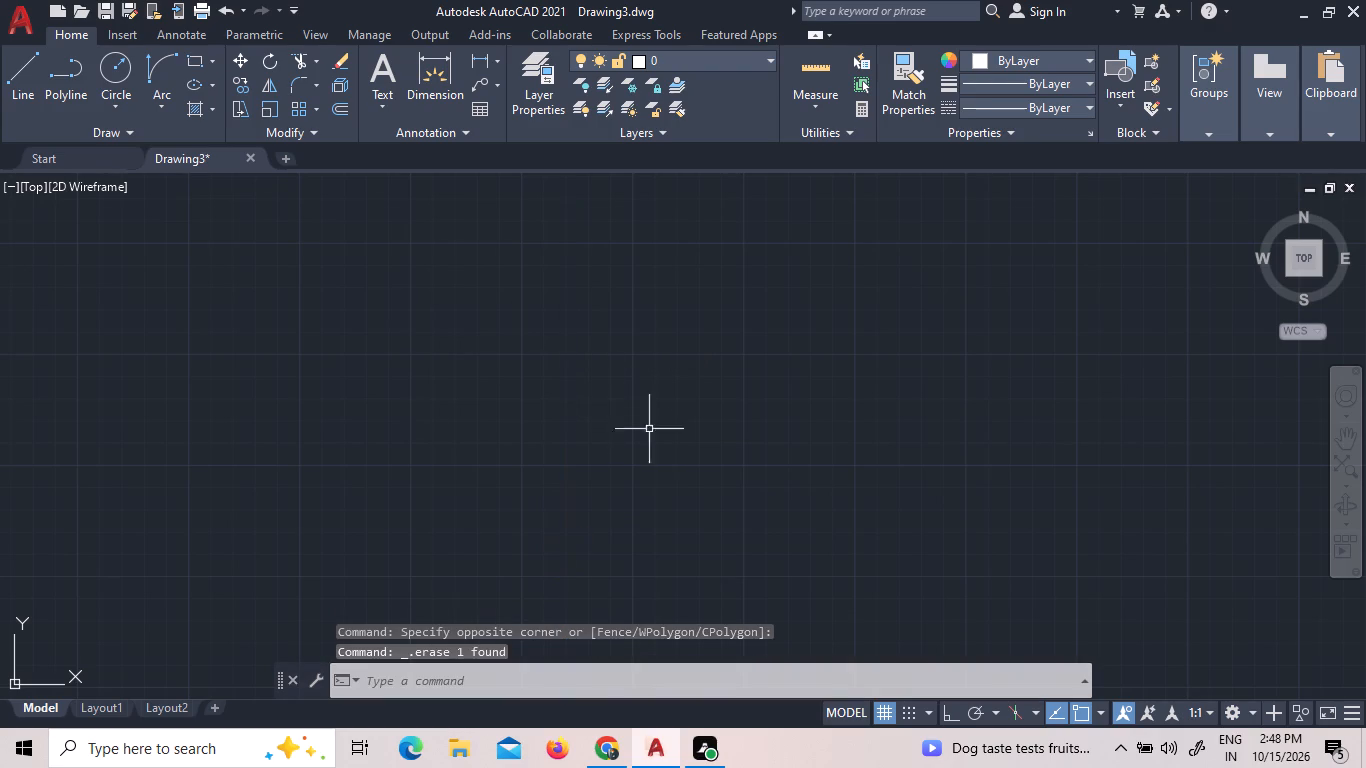
Trim the top outer wall's inner line where the 5" and 9" vertical walls meet it.
scroll(704, 463, "down", 6)
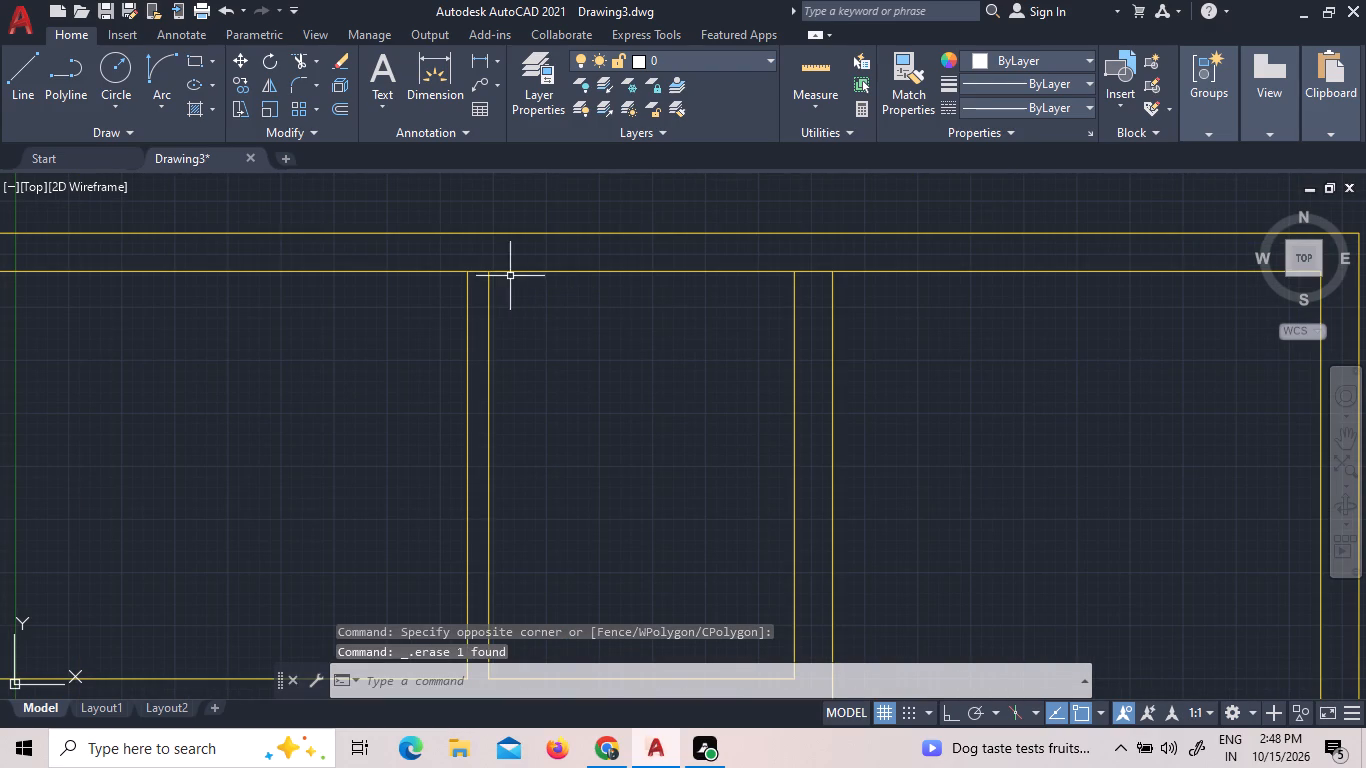
left_click(302, 56)
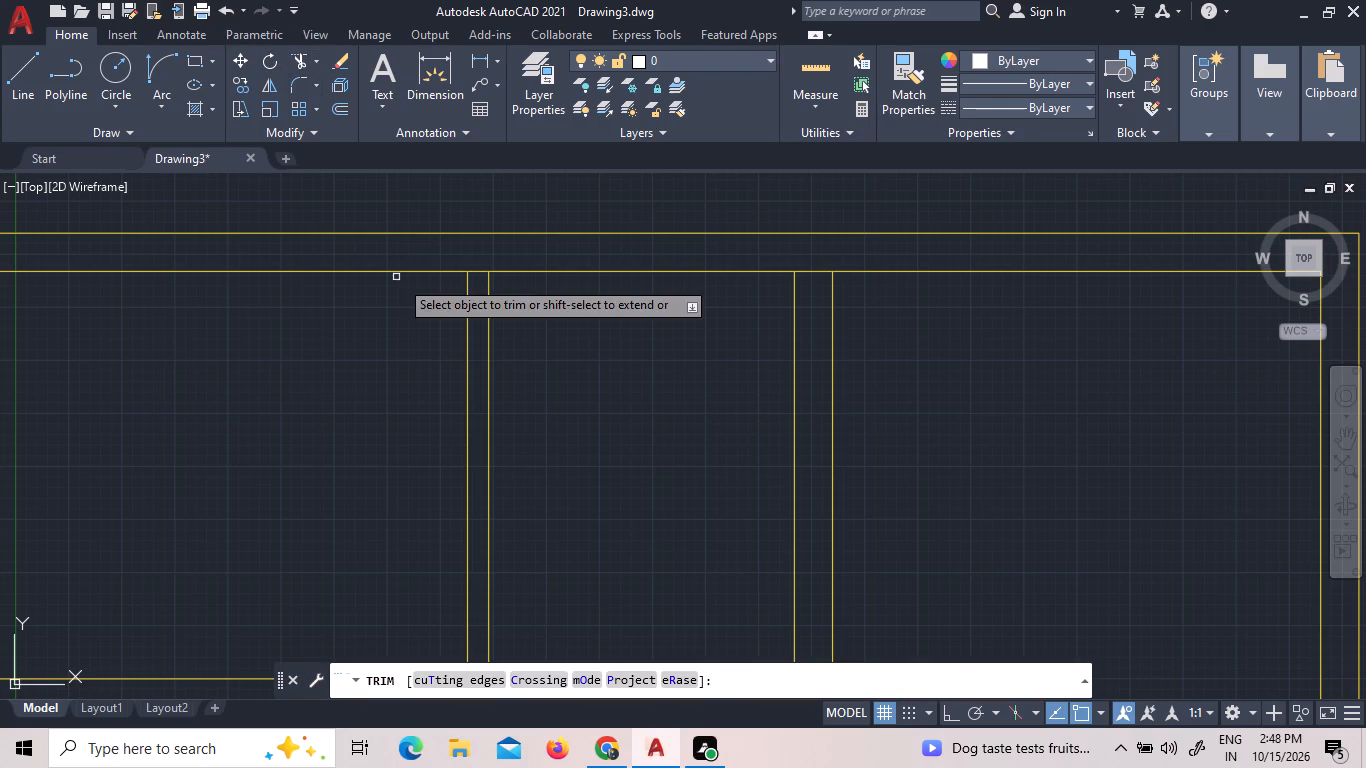
left_click(478, 271)
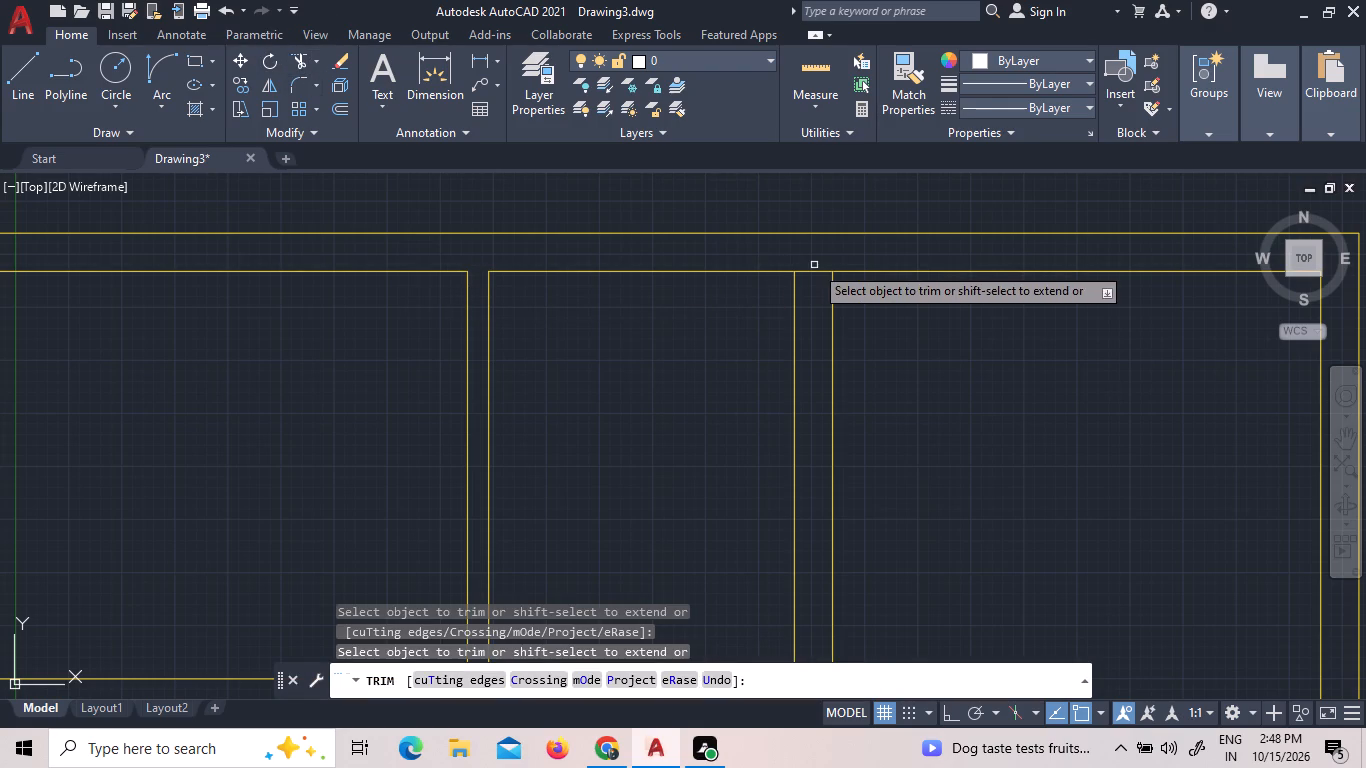
left_click(814, 269)
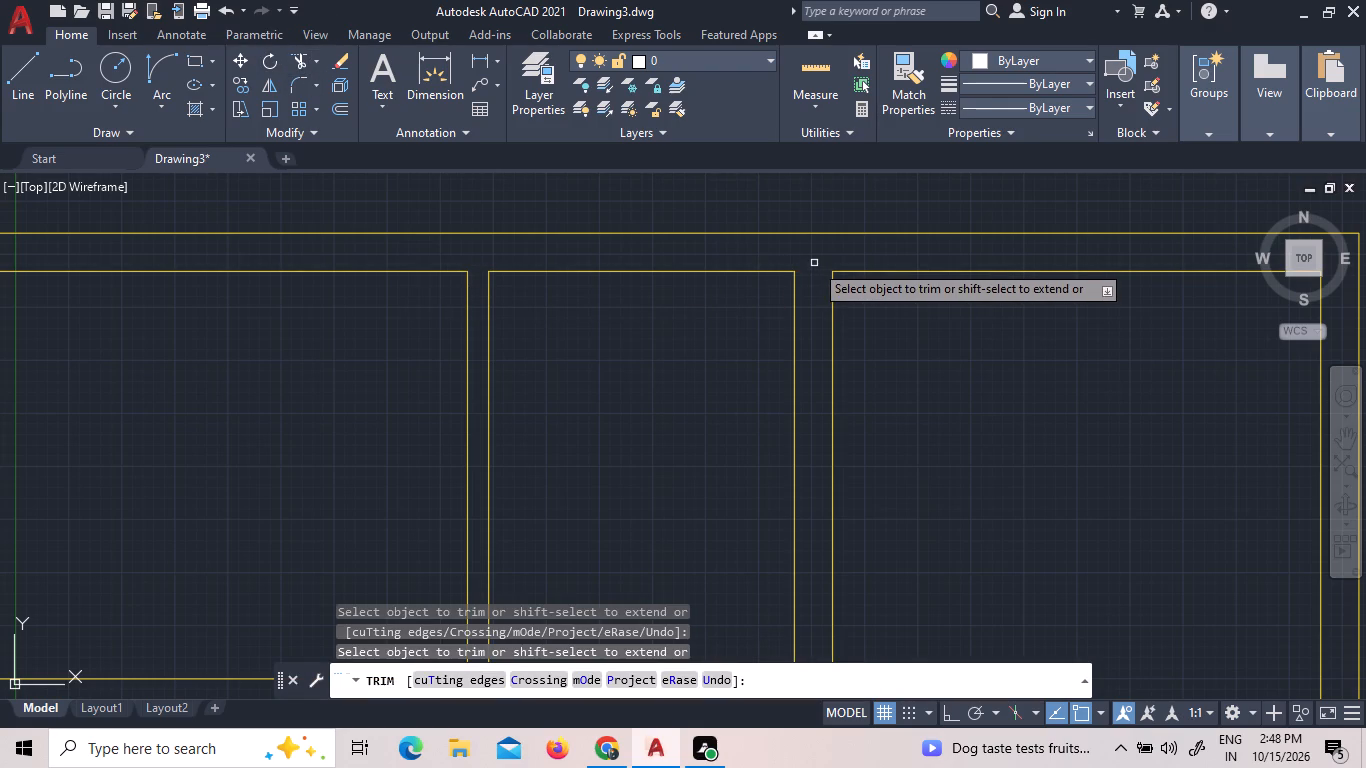
right_click(814, 263)
left_click(840, 274)
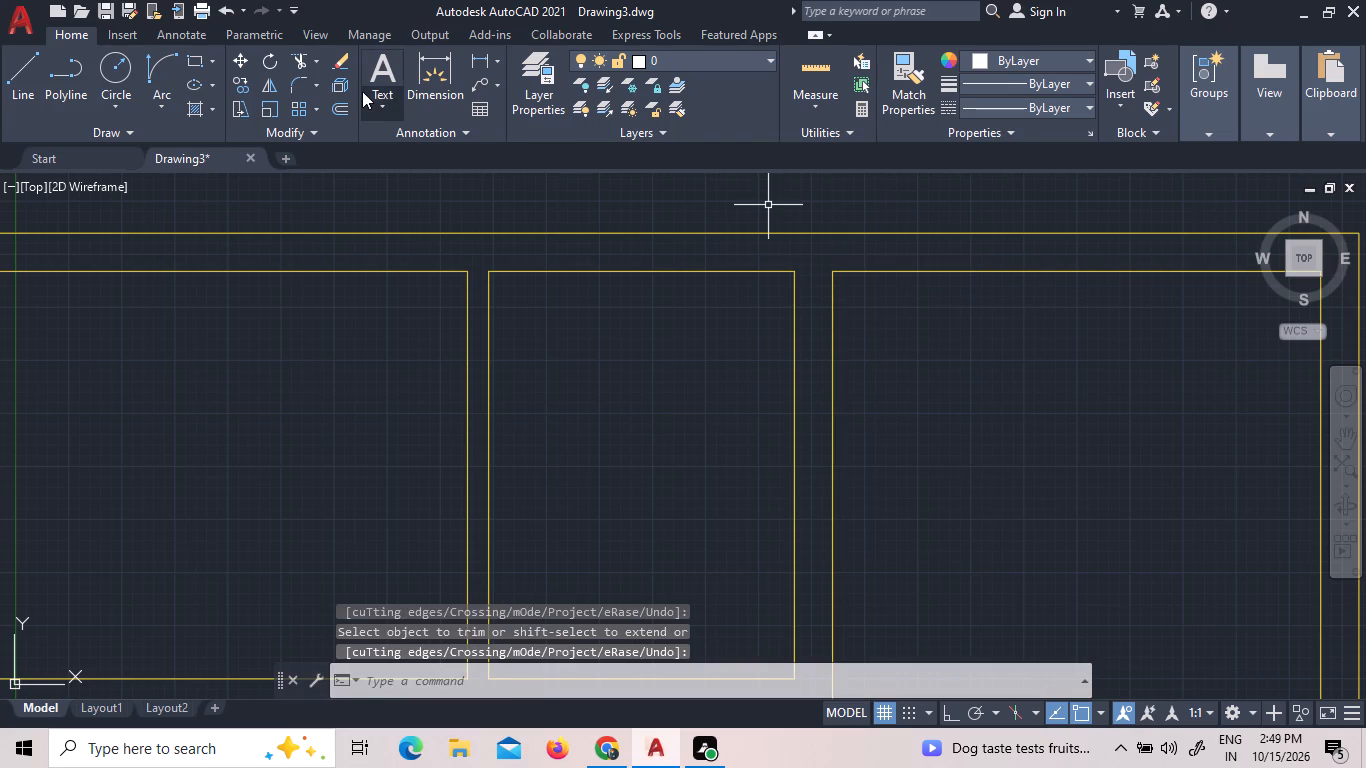
Offset the top inner wall line of the top middle room 4'6" downward.
left_click(345, 108)
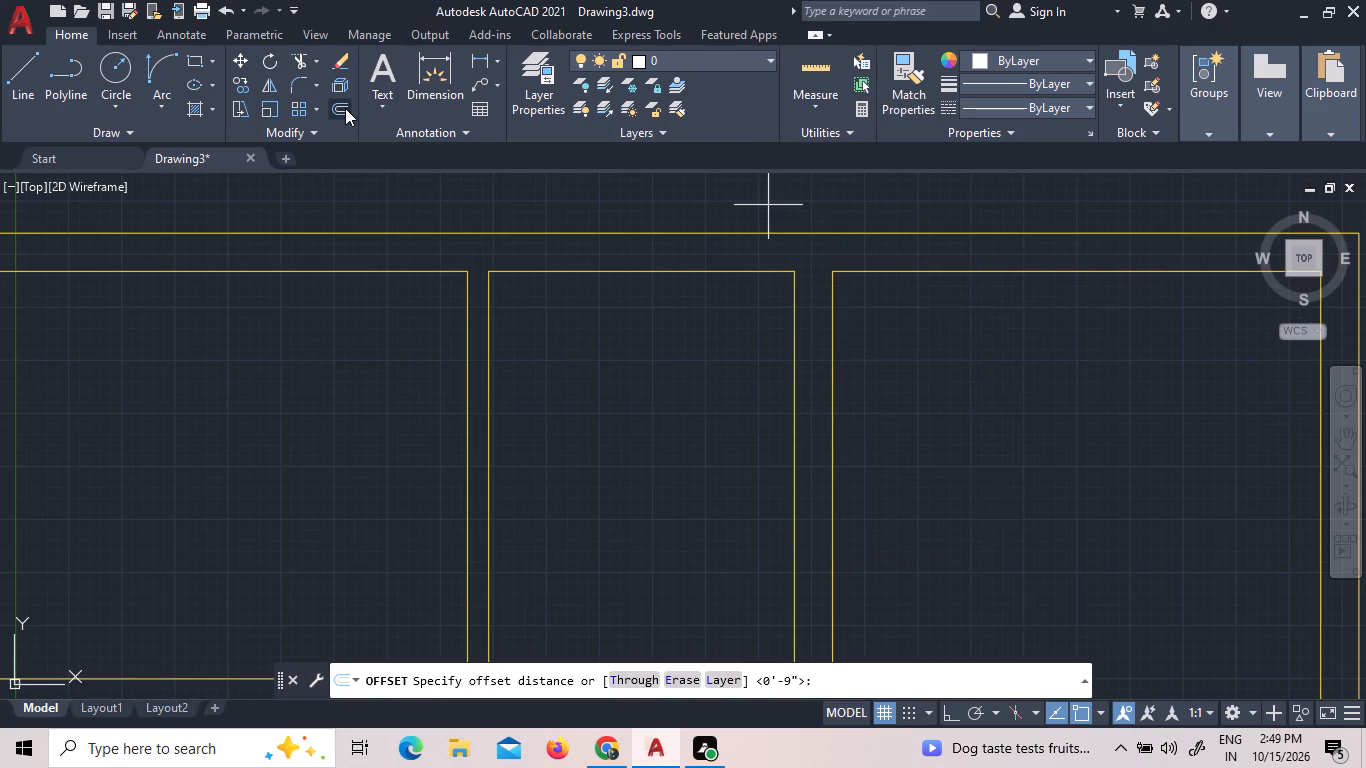
type("4'")
key("6")
key("shift+quotedbl")
key("Return")
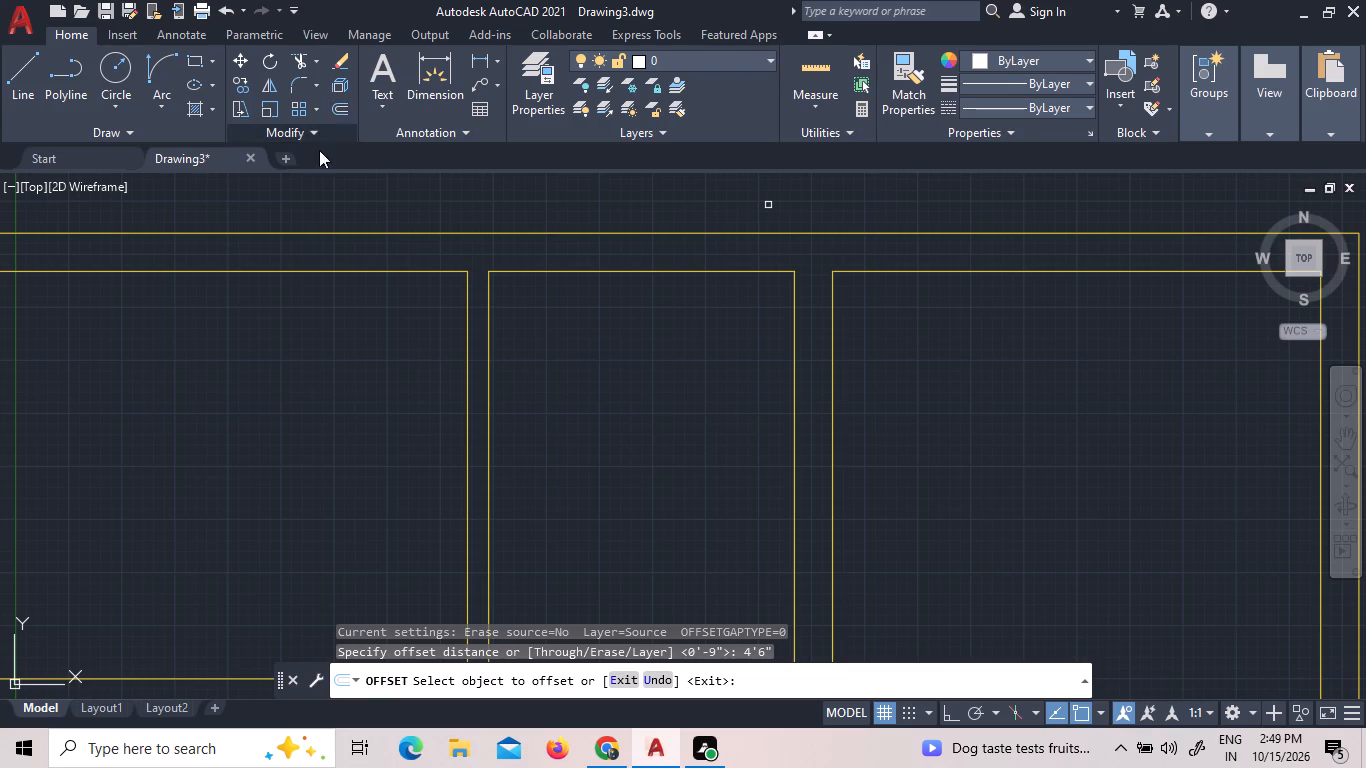
left_click(593, 271)
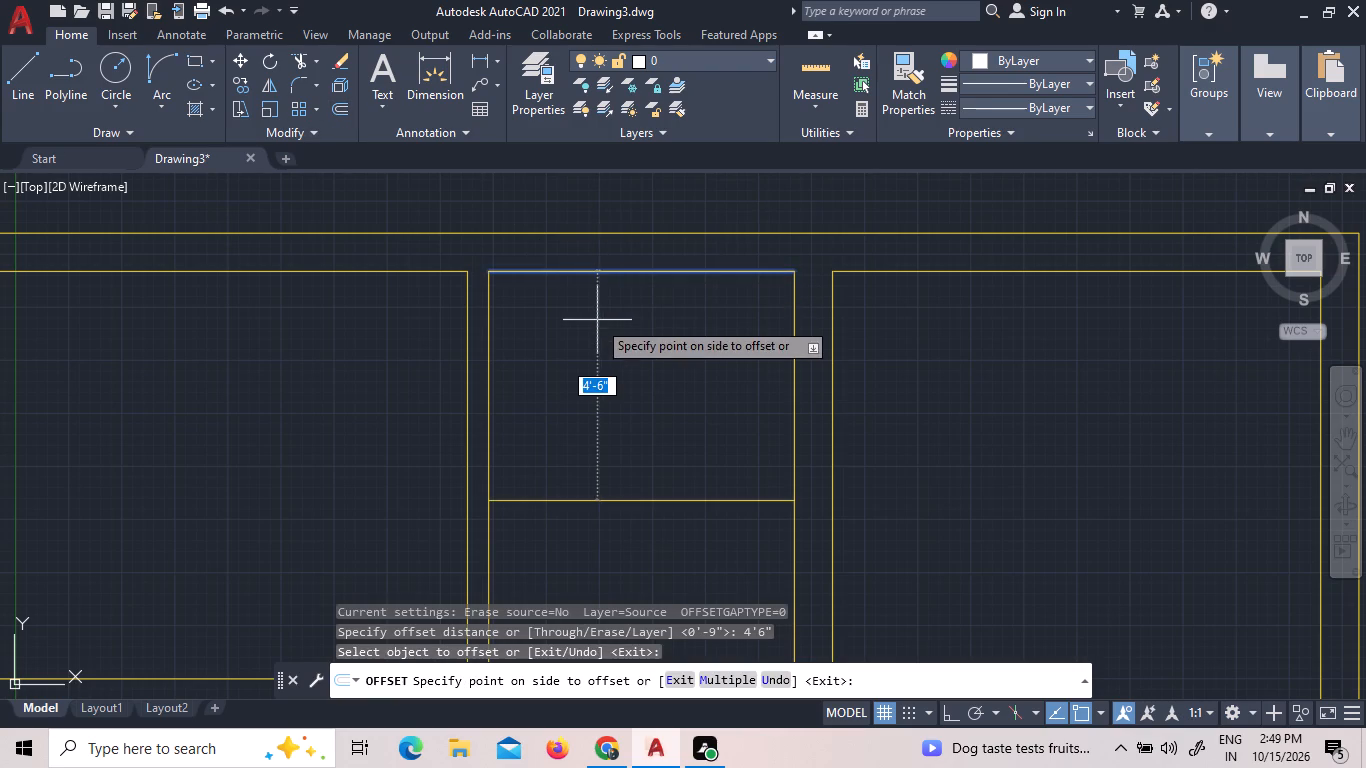
left_click(597, 320)
Offset the new horizontal line in the top middle room 5" downward to form a partition wall.
left_click(341, 104)
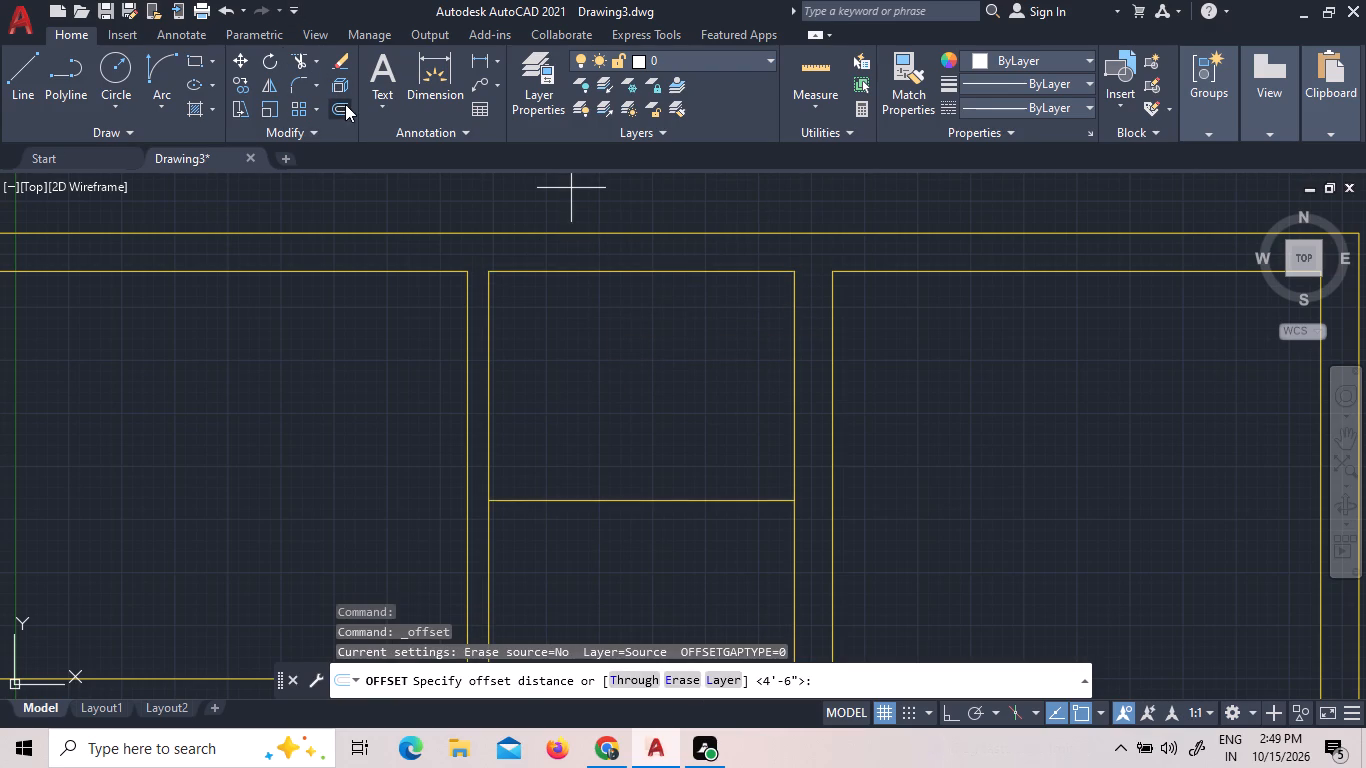
type("5\"")
key("Return")
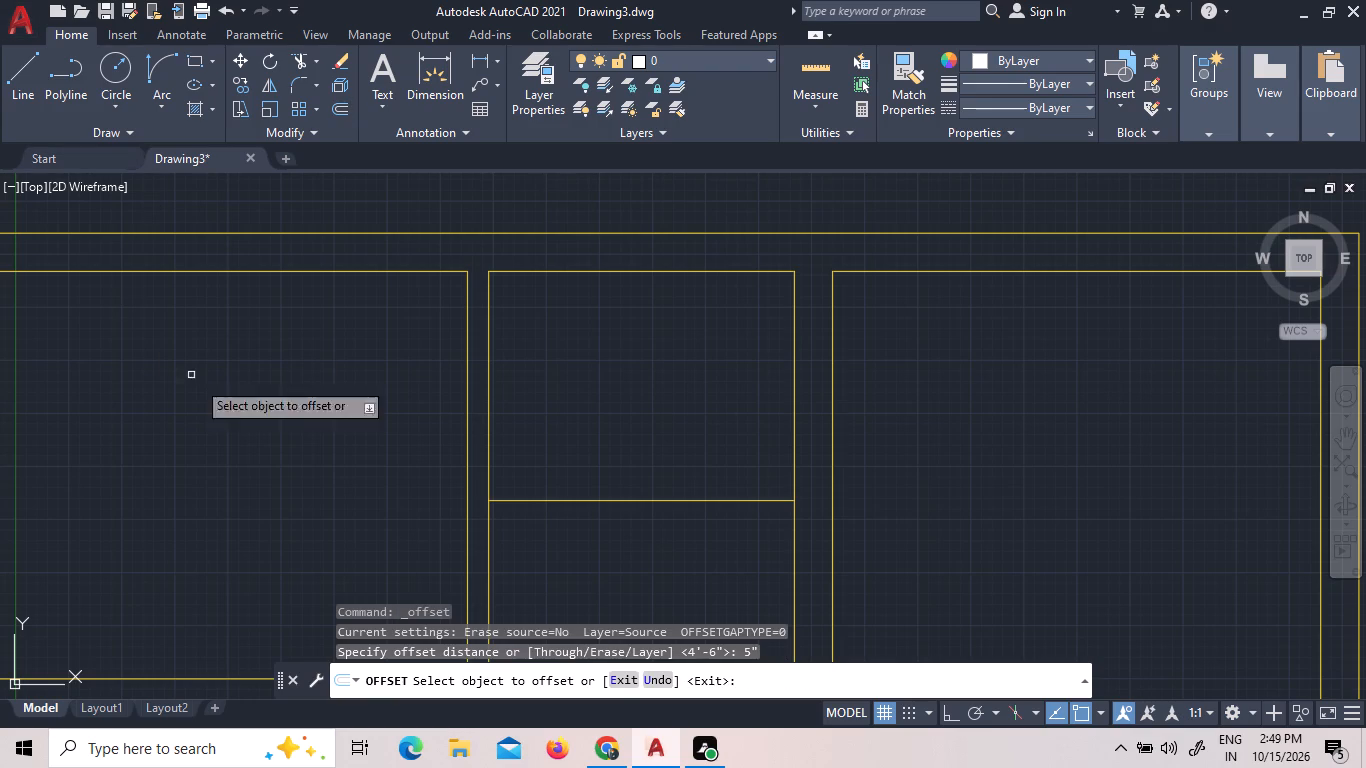
left_click(567, 498)
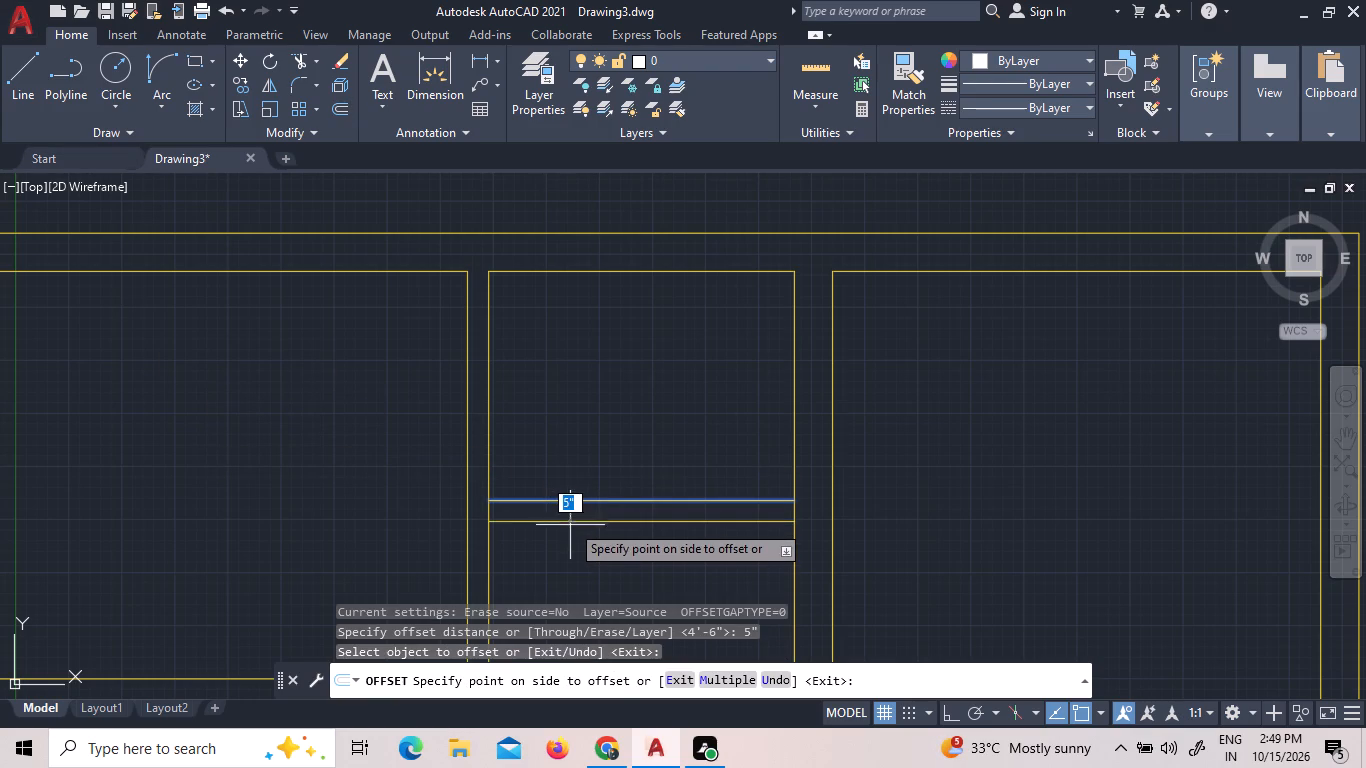
left_click(570, 533)
scroll(619, 420, "down", 3)
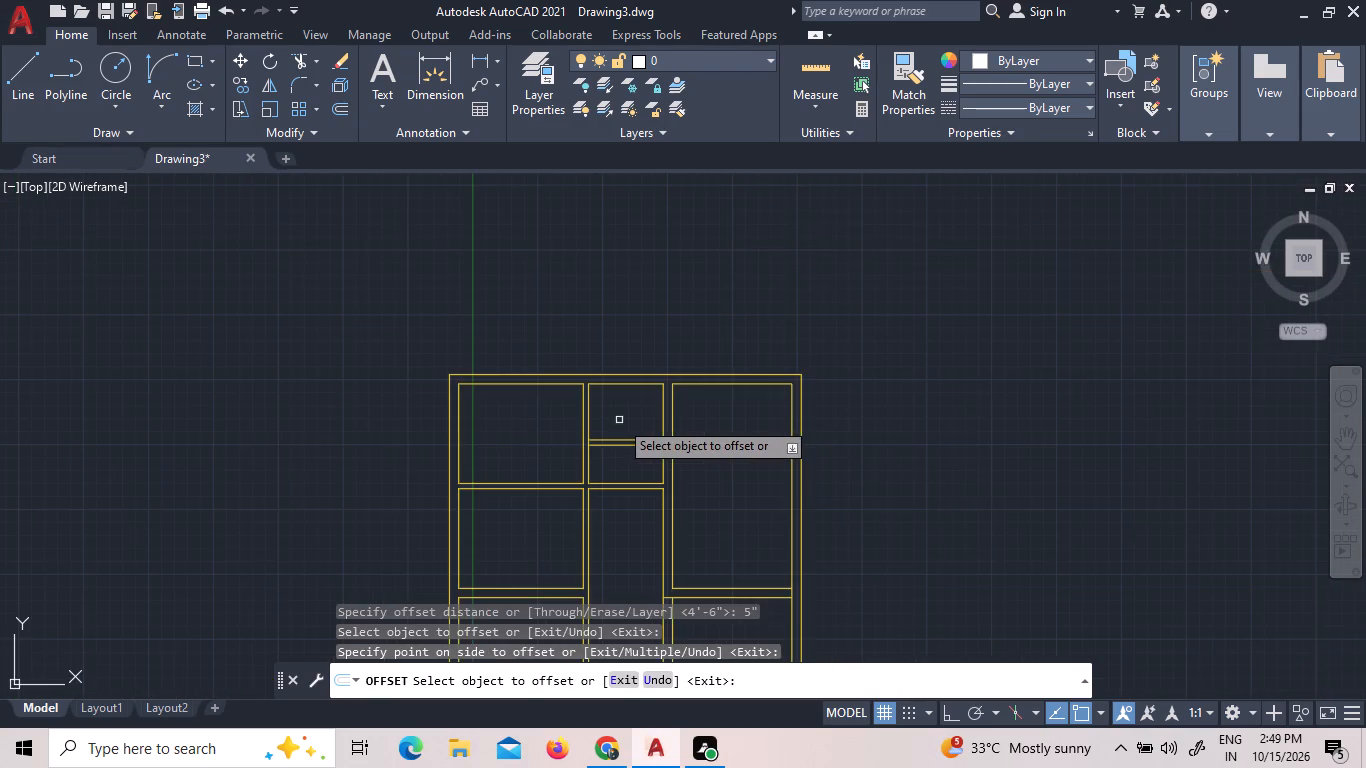
scroll(614, 436, "up", 2)
right_click(626, 426)
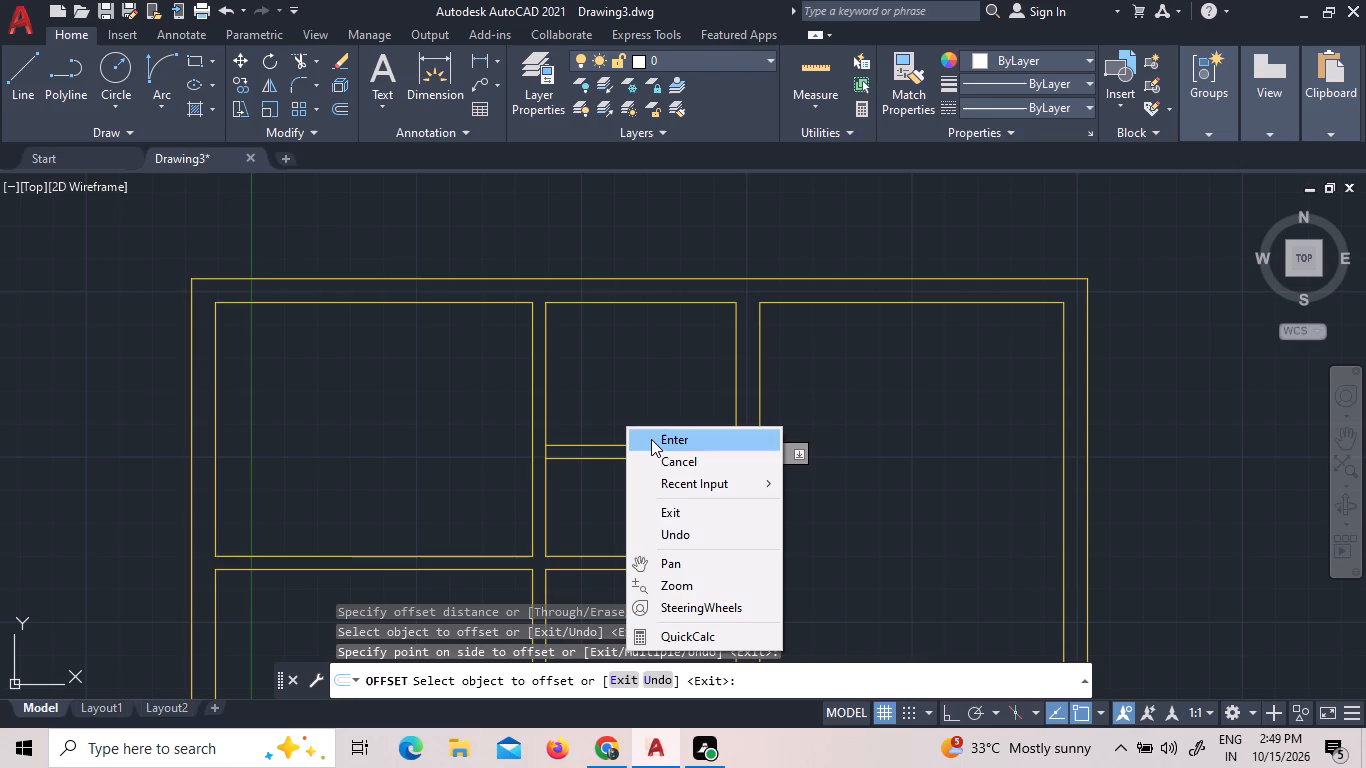
left_click(651, 439)
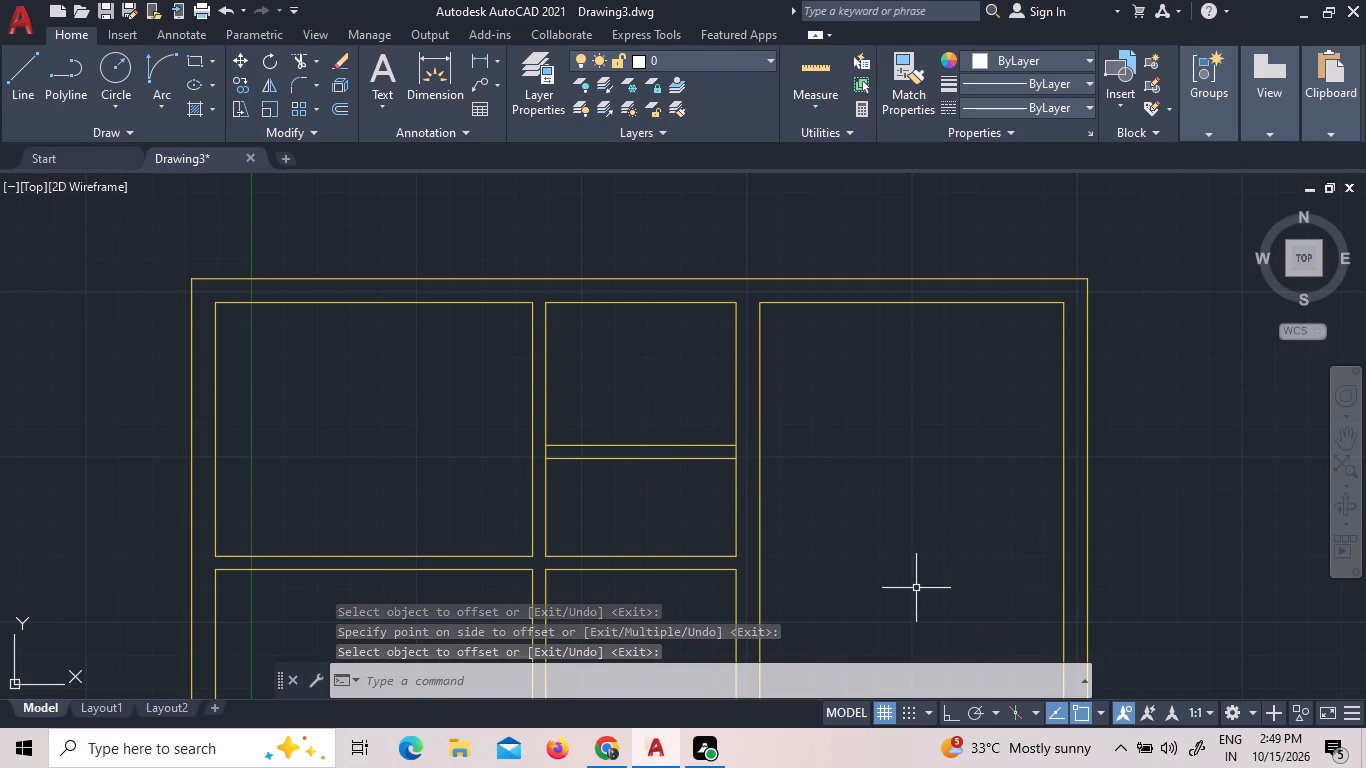
Measure the space below the partition wall in the top middle room.
scroll(853, 585, "up", 2)
scroll(831, 540, "down", 5)
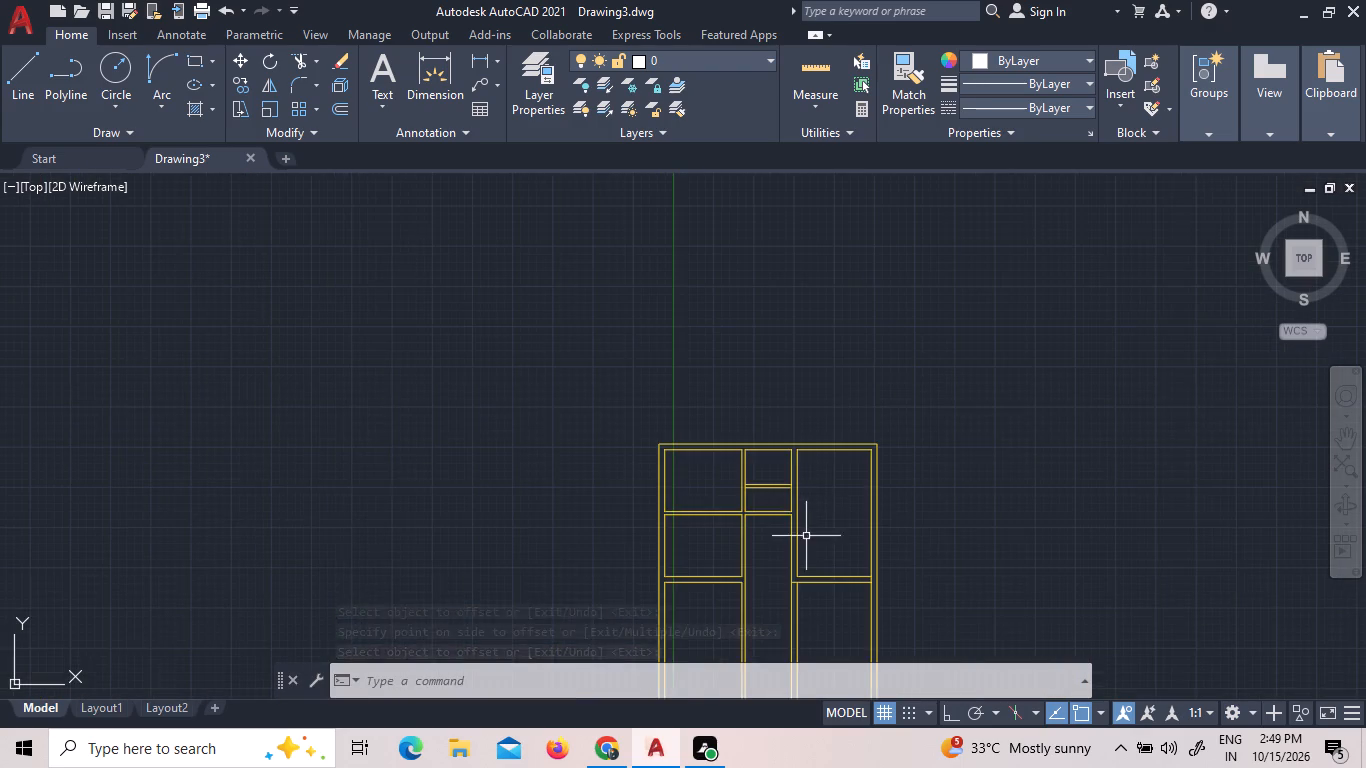
scroll(809, 564, "up", 3)
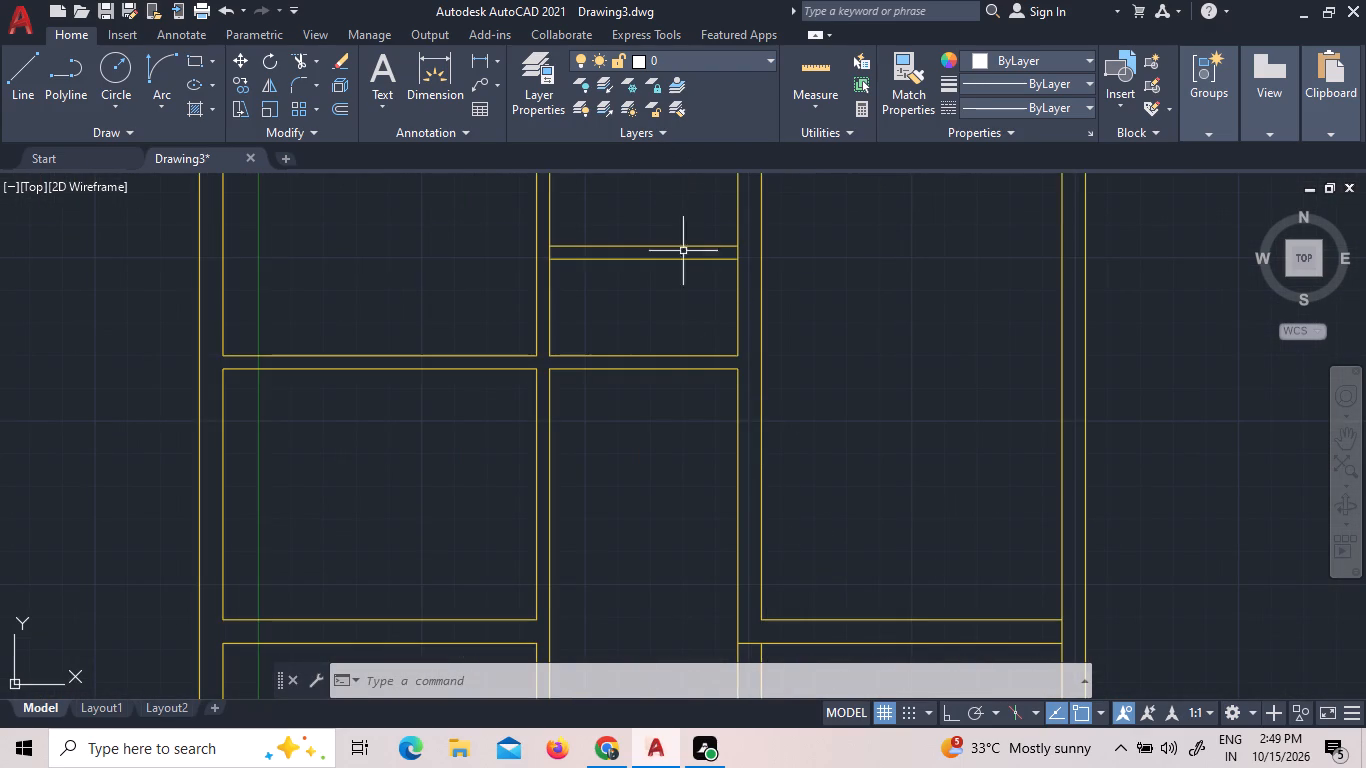
scroll(660, 313, "down", 1)
middle_click_drag(689, 247, 685, 370)
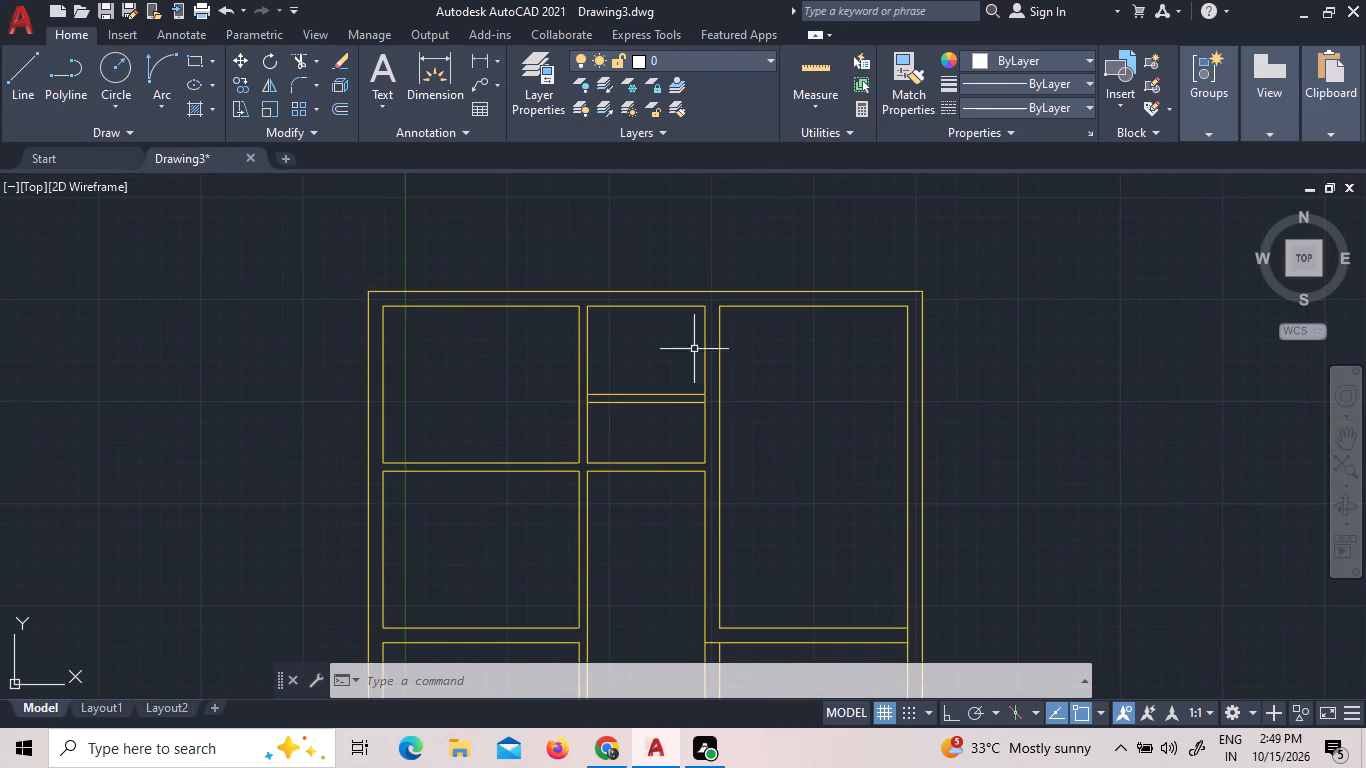
left_click(823, 74)
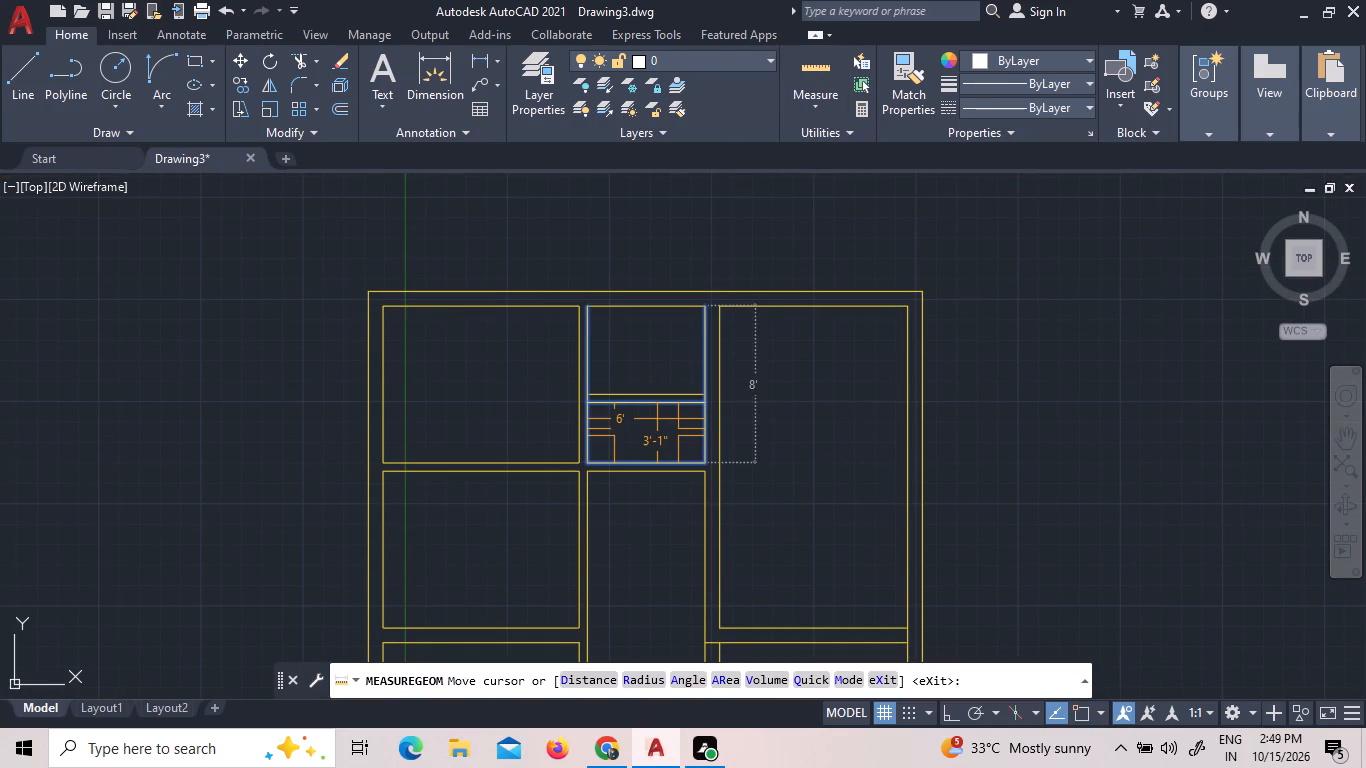
scroll(657, 419, "up", 1)
key("Escape")
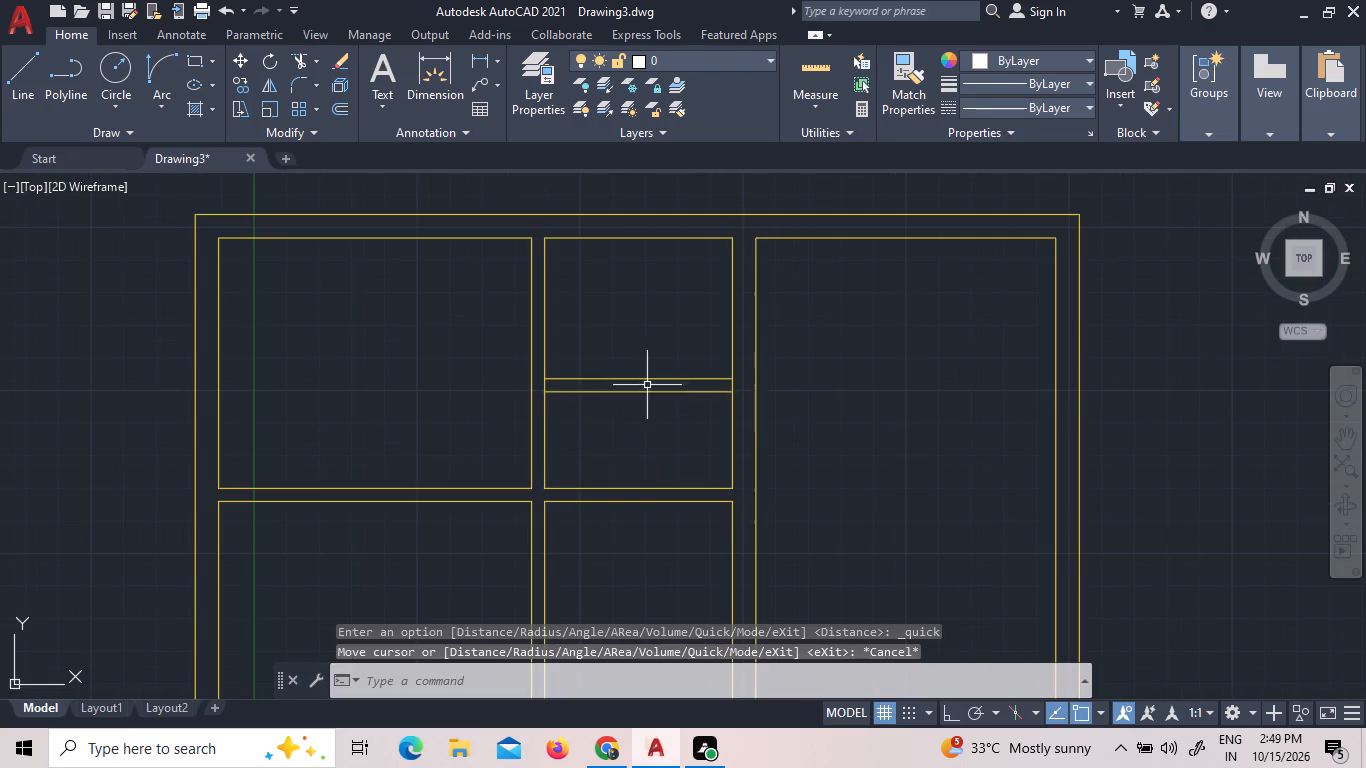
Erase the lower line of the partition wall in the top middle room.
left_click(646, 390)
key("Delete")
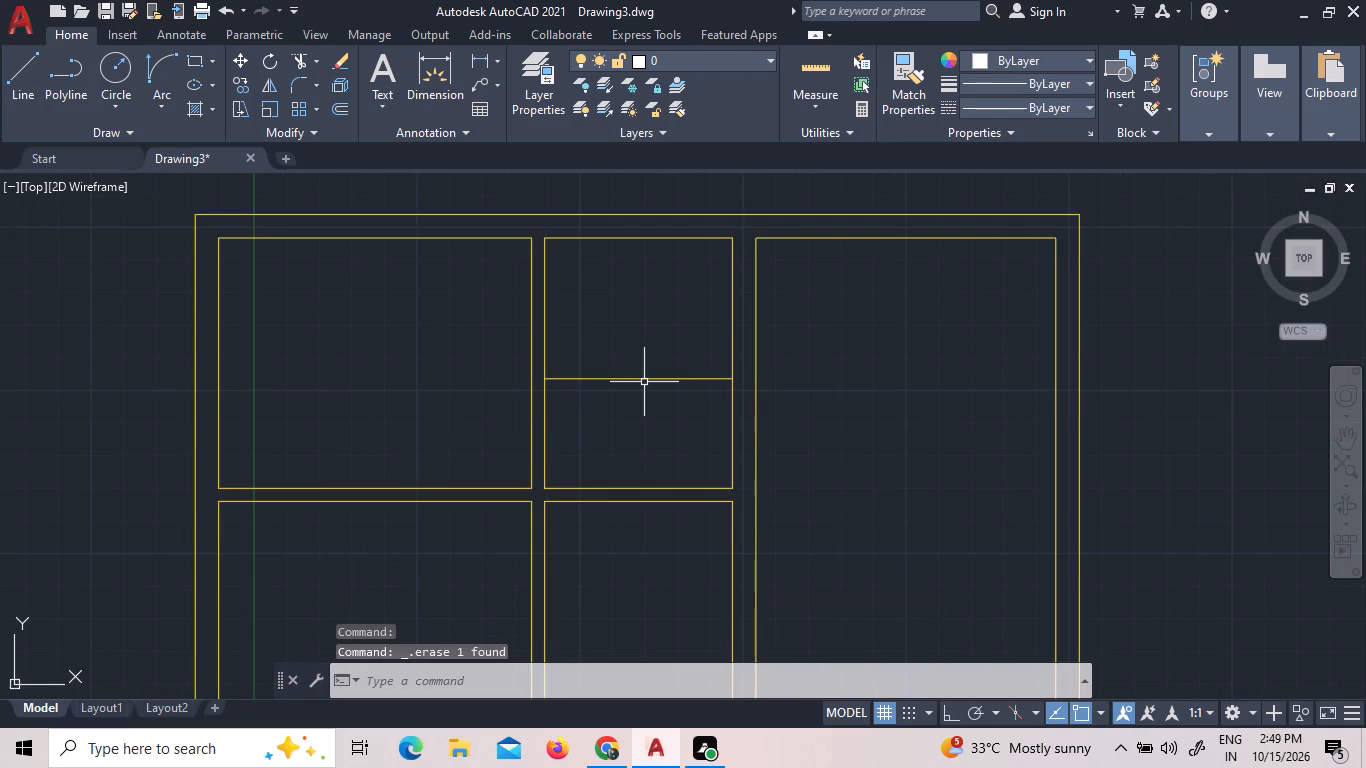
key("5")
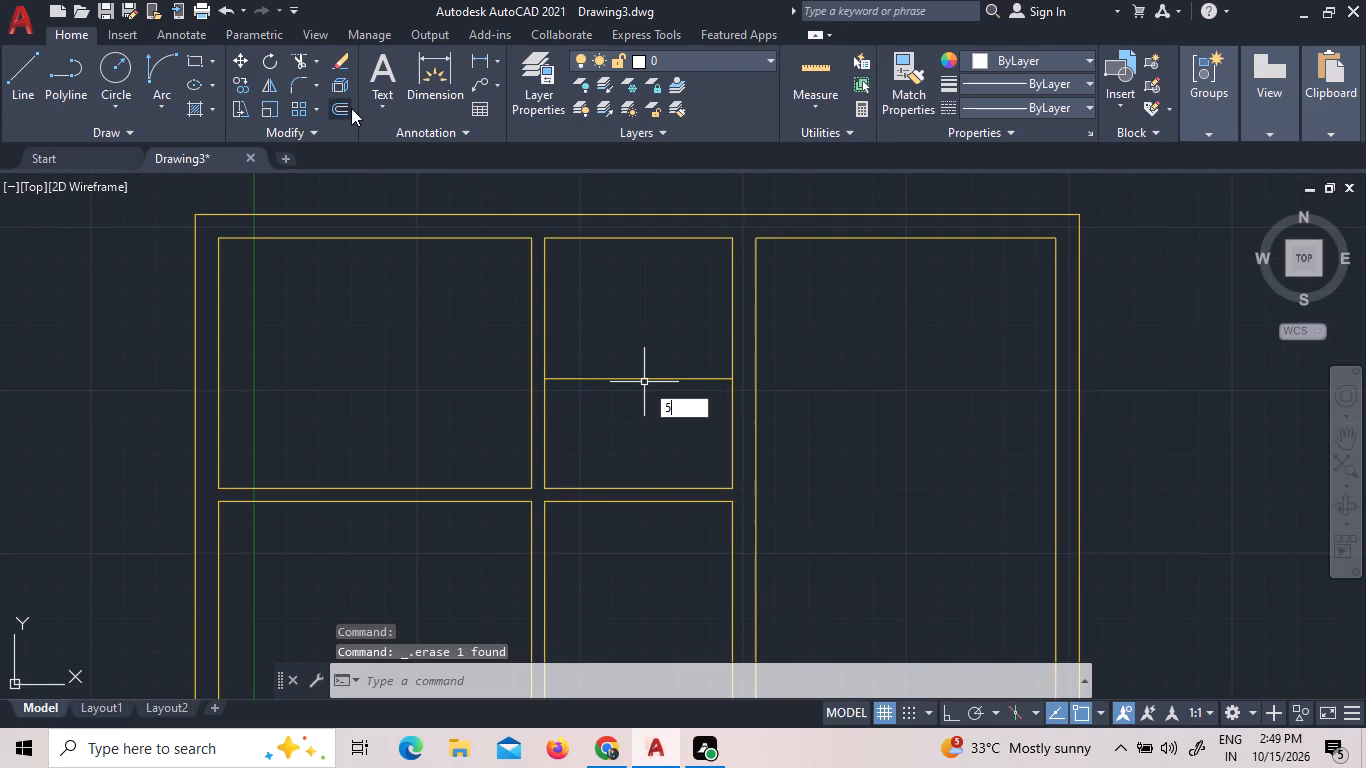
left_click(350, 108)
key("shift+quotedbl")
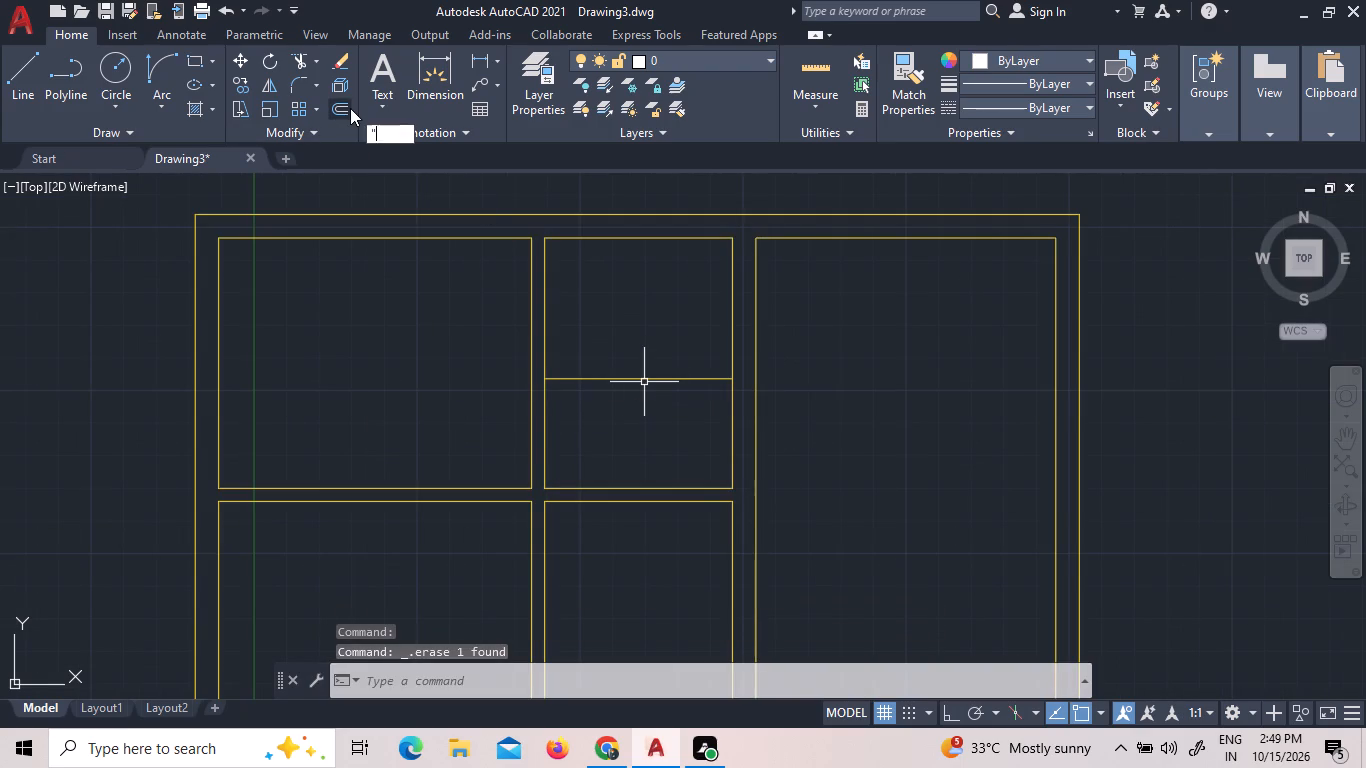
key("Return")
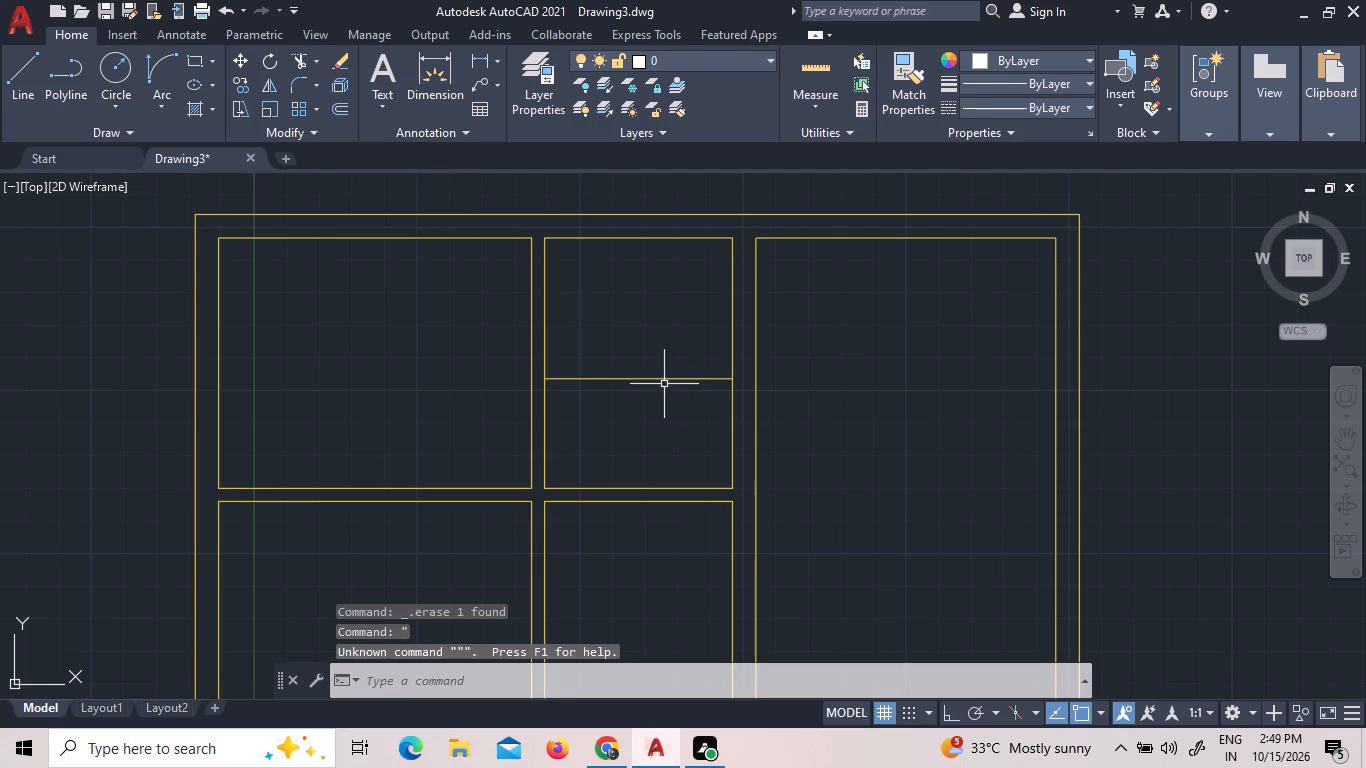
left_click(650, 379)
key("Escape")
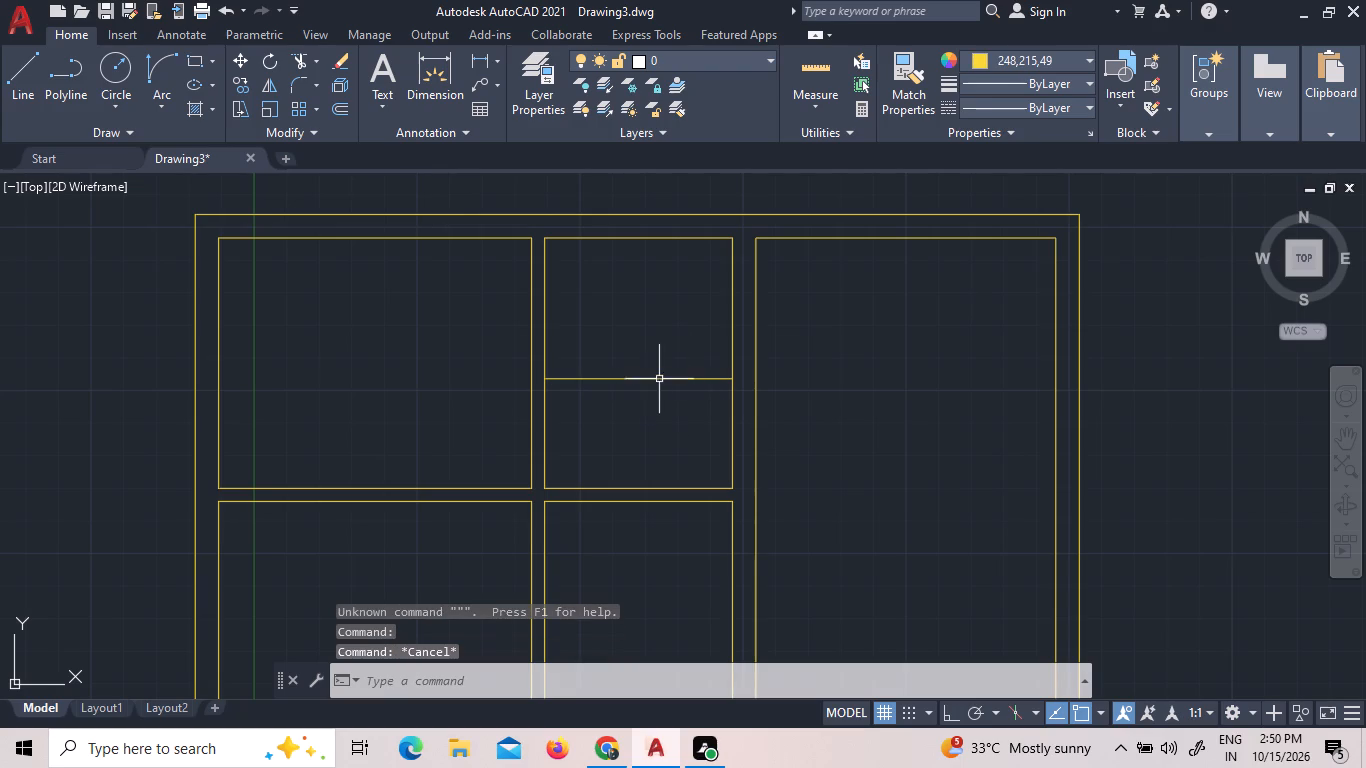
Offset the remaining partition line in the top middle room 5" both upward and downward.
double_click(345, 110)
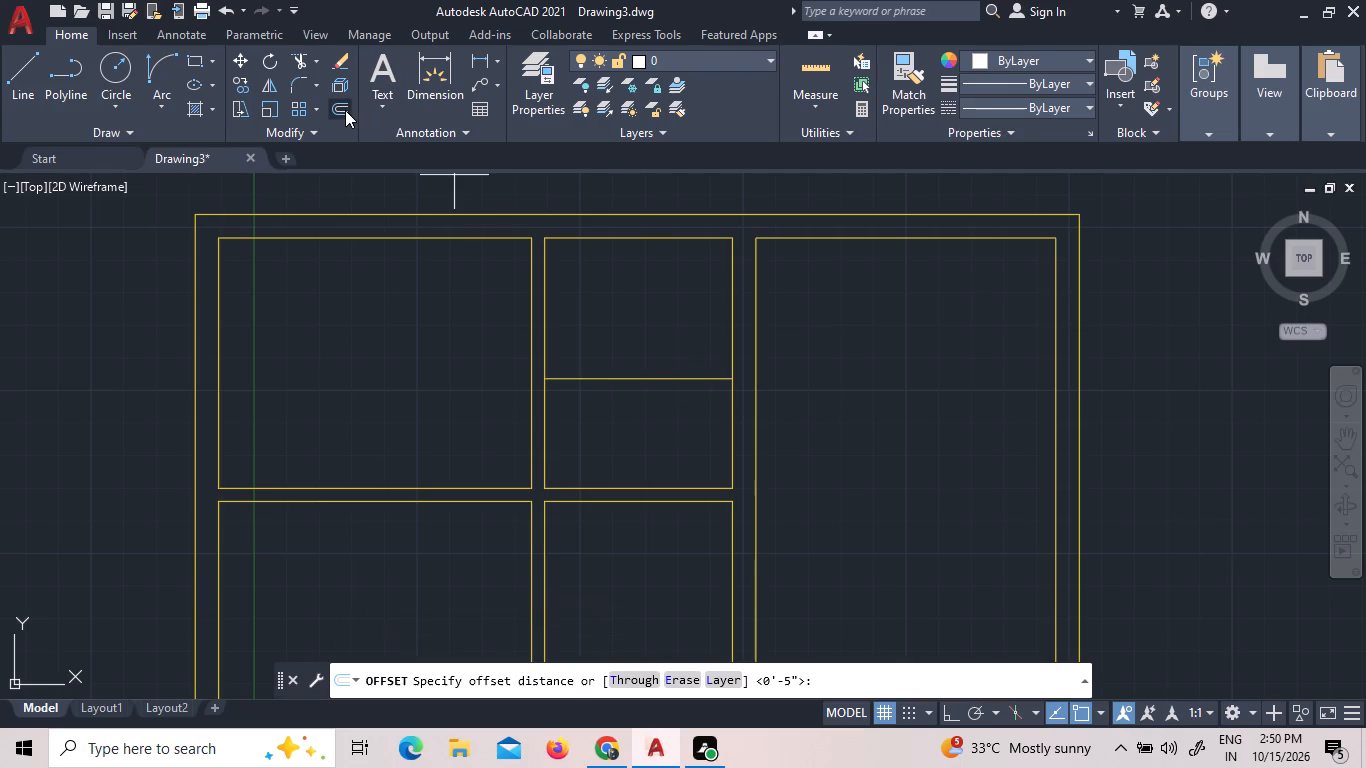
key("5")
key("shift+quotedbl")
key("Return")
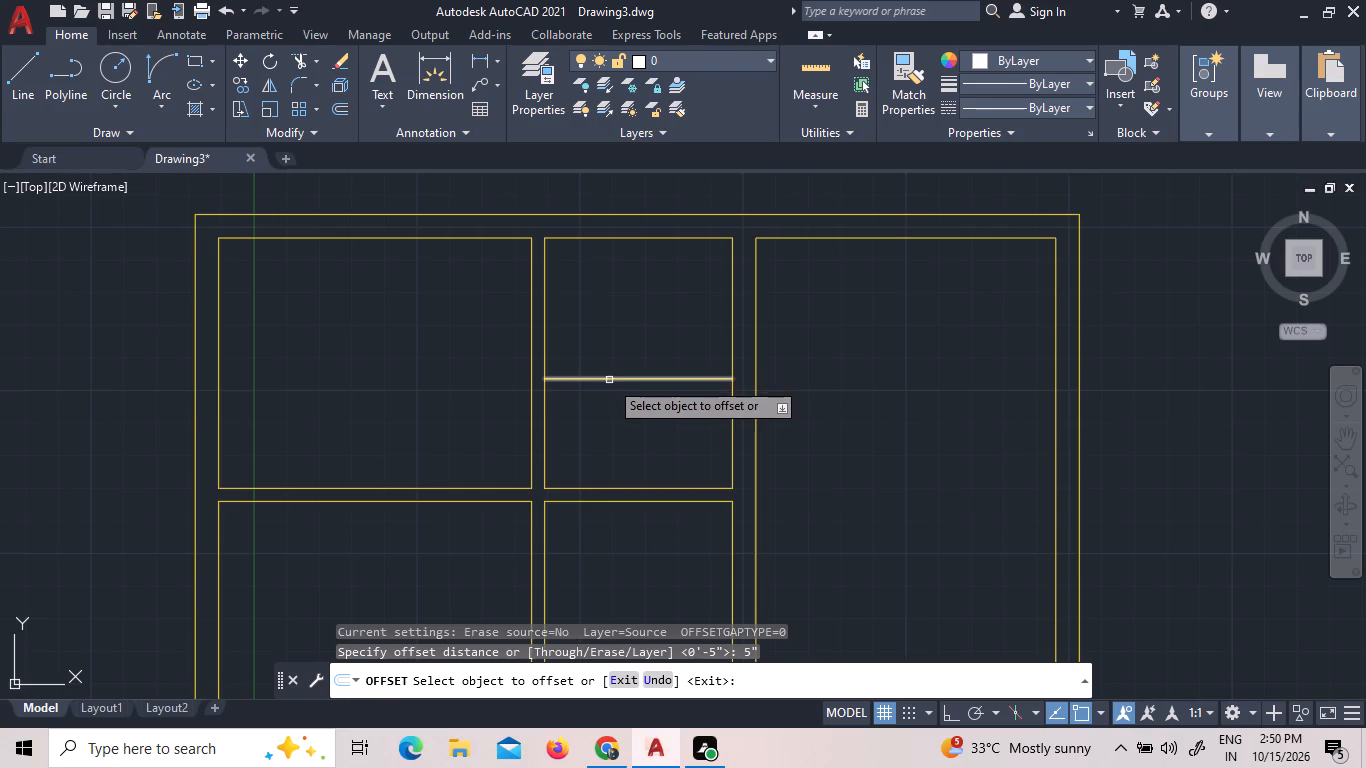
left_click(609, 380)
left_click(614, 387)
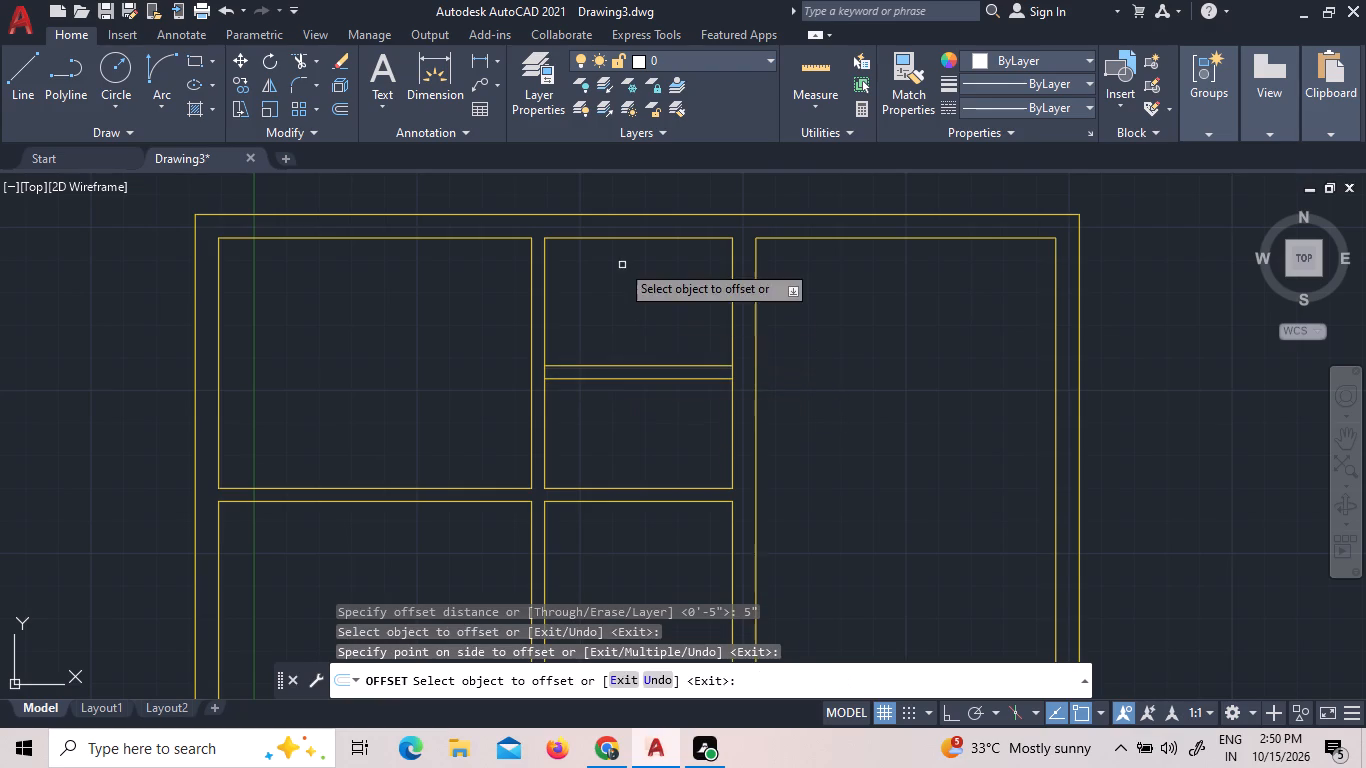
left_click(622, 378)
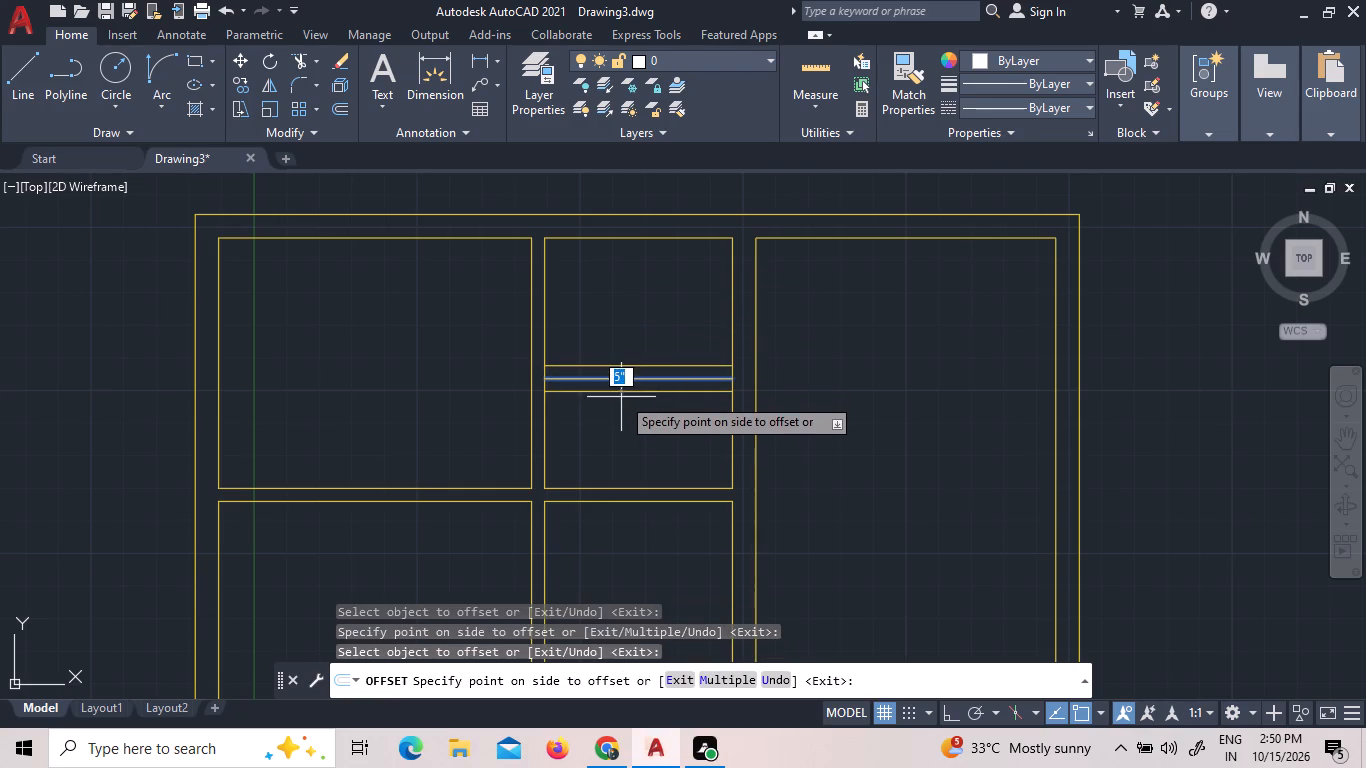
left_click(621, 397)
Measure the spacing between the partition lines in the top middle room.
left_click(823, 73)
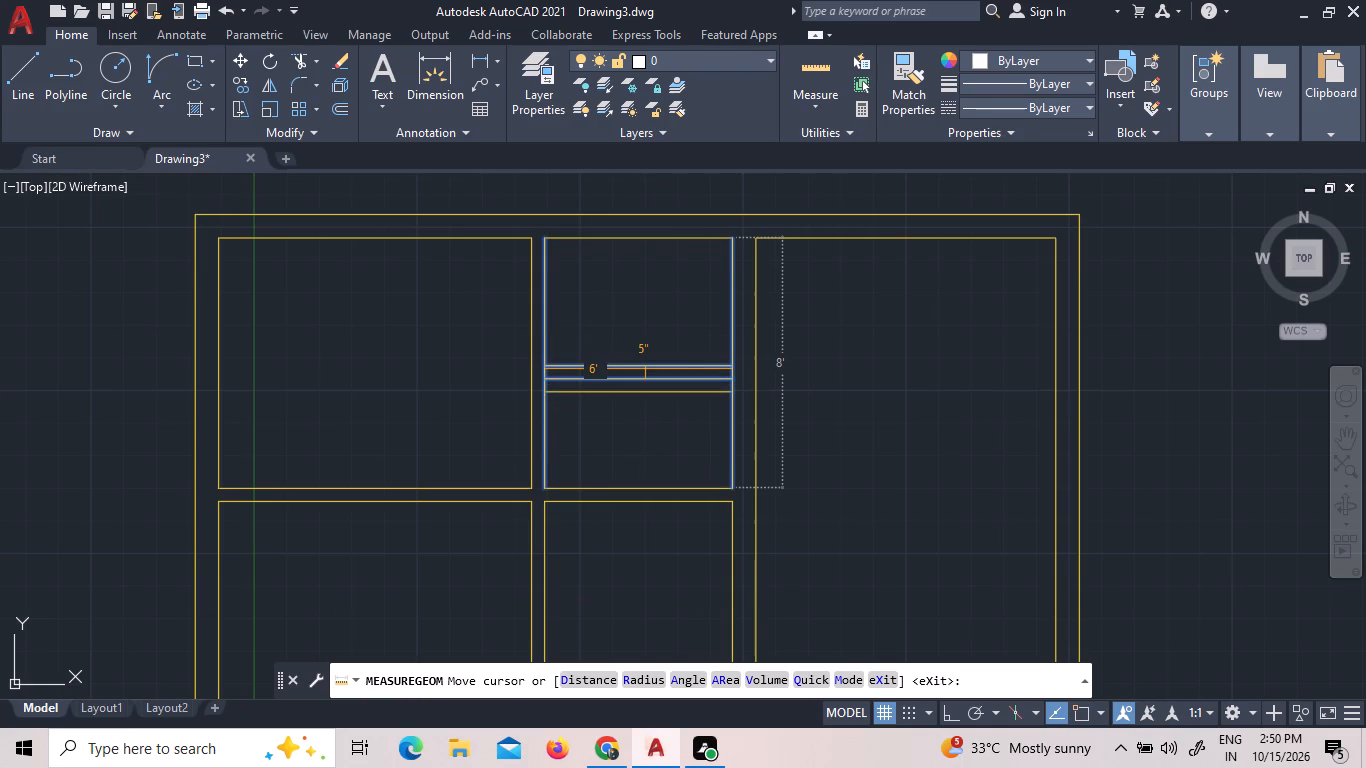
key("Escape")
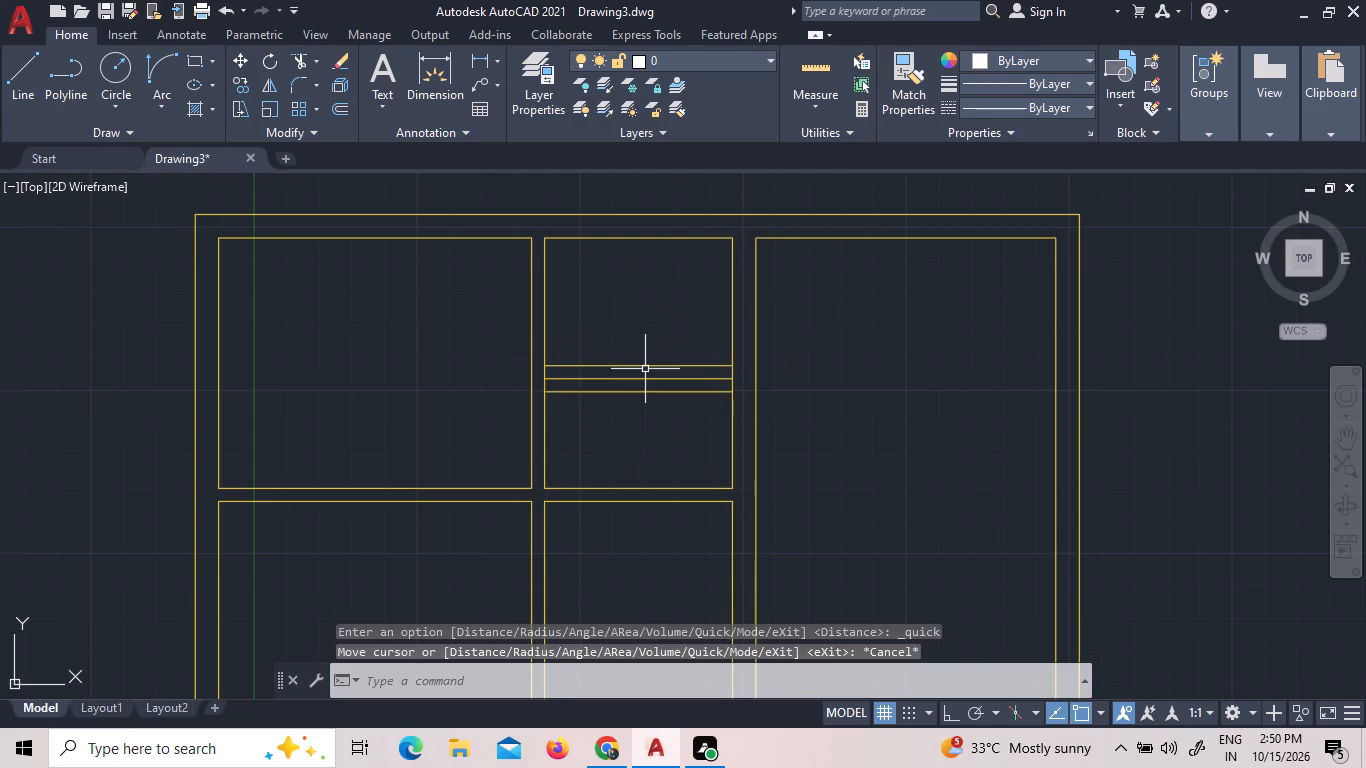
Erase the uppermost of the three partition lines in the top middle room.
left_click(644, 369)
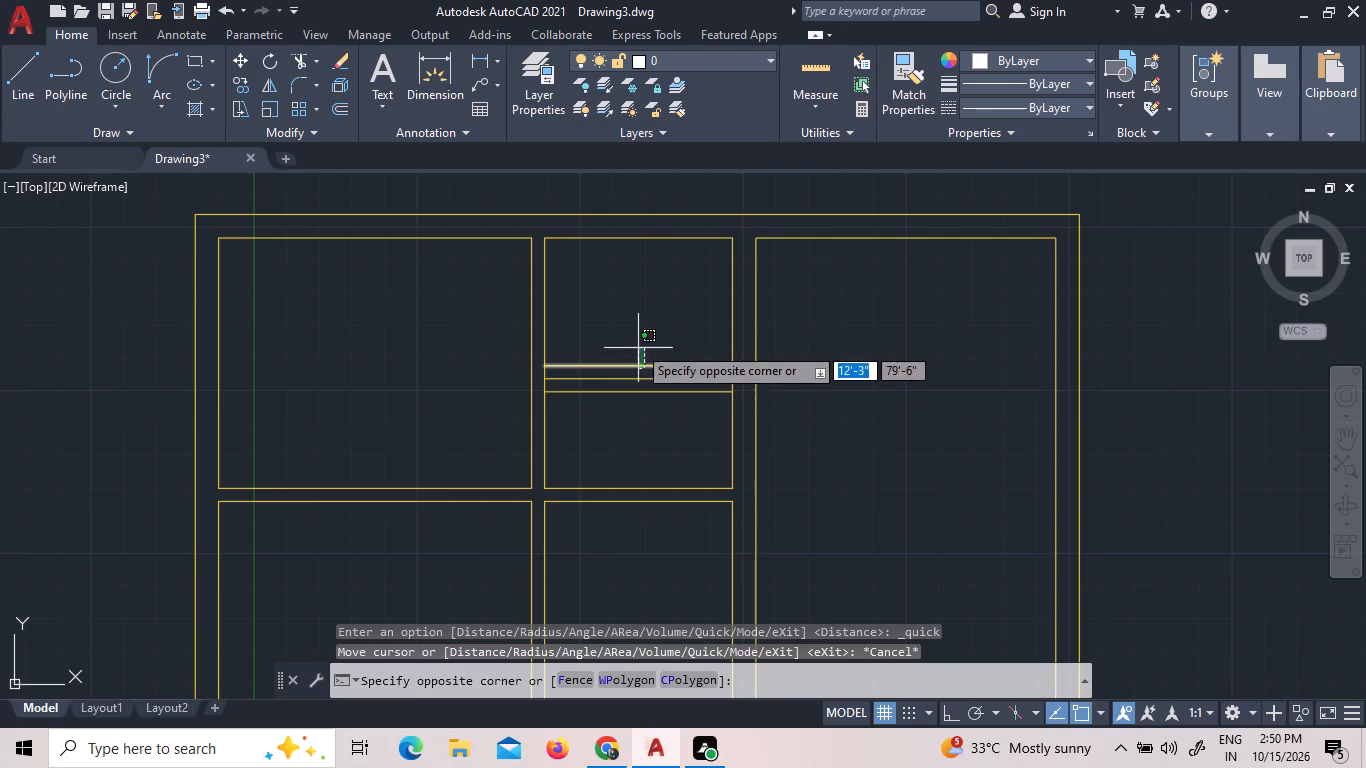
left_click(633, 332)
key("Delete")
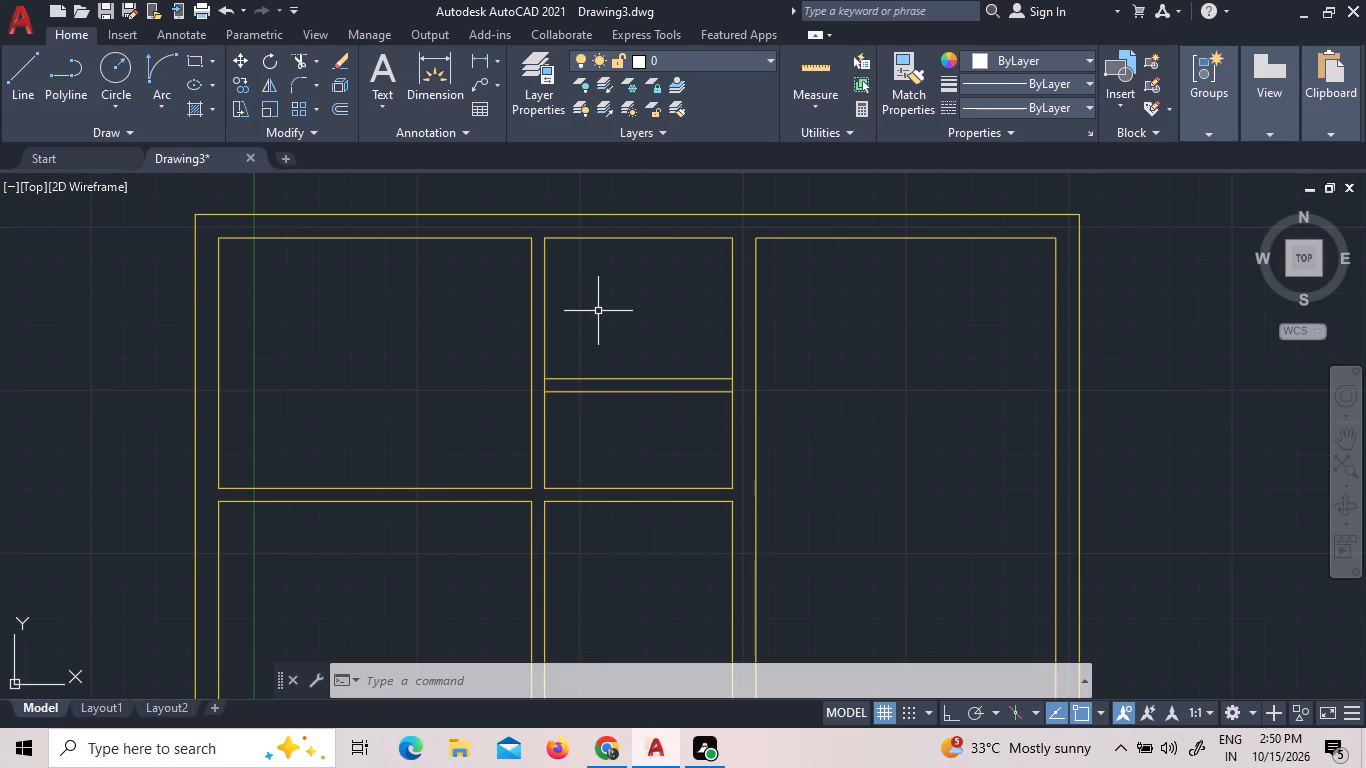
Offset the top wall line of the middle room below the top middle room 4'6" downward.
scroll(649, 404, "down", 1)
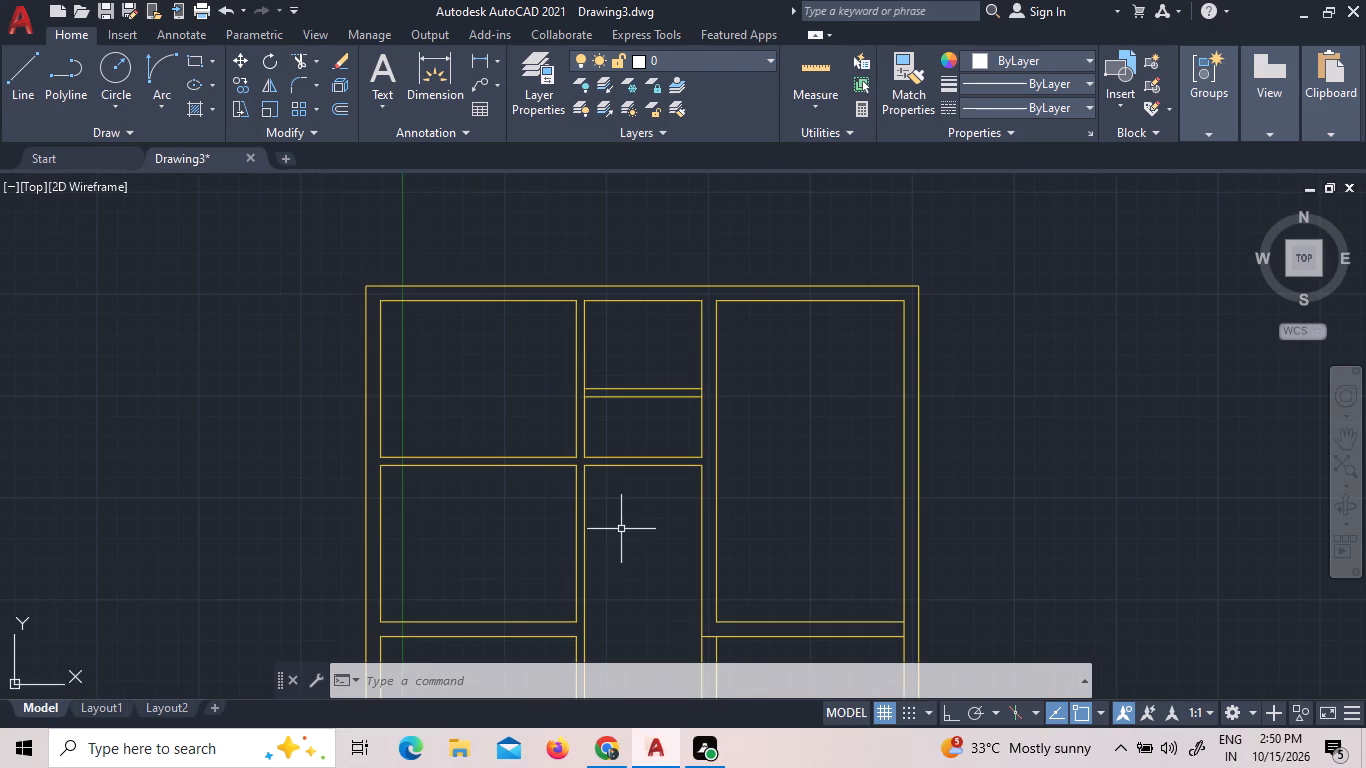
scroll(635, 529, "down", 1)
middle_click_drag(635, 528, 635, 517)
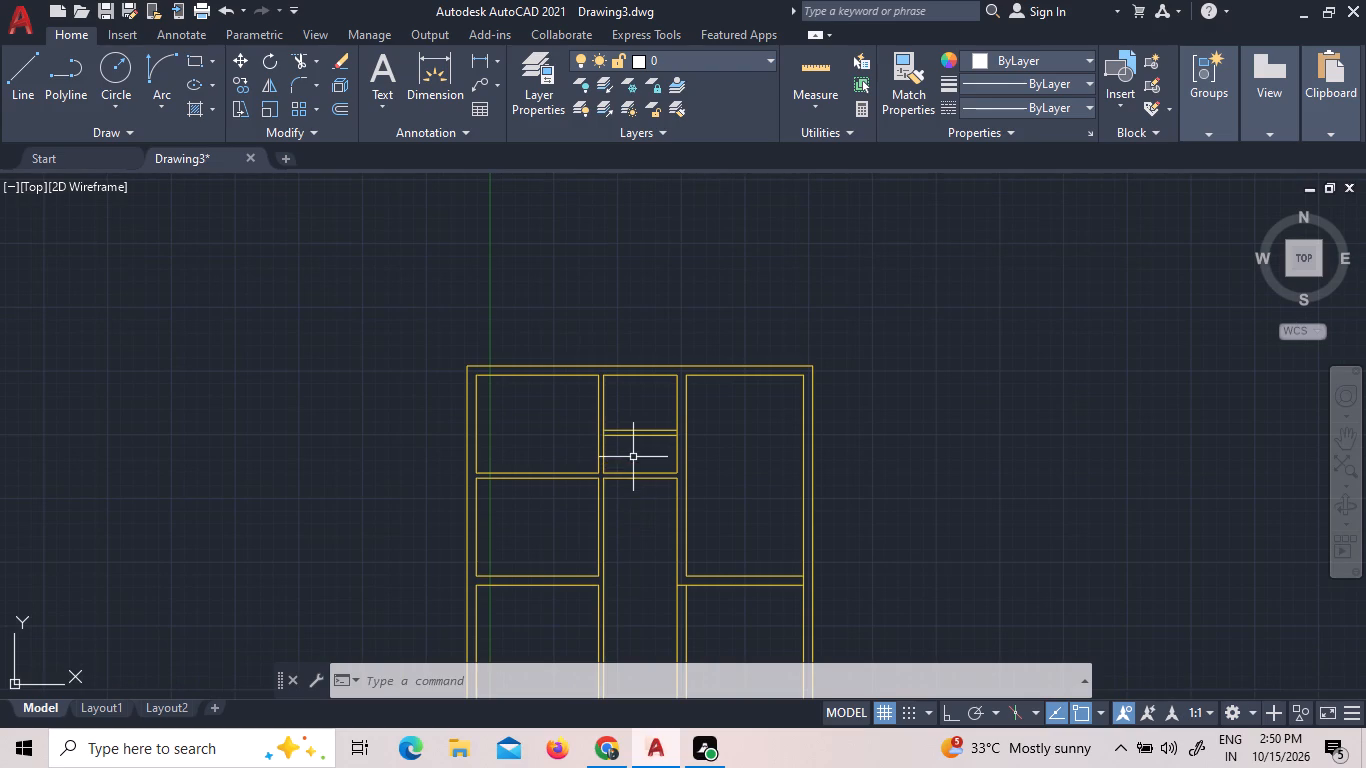
scroll(656, 523, "down", 1)
scroll(654, 556, "up", 2)
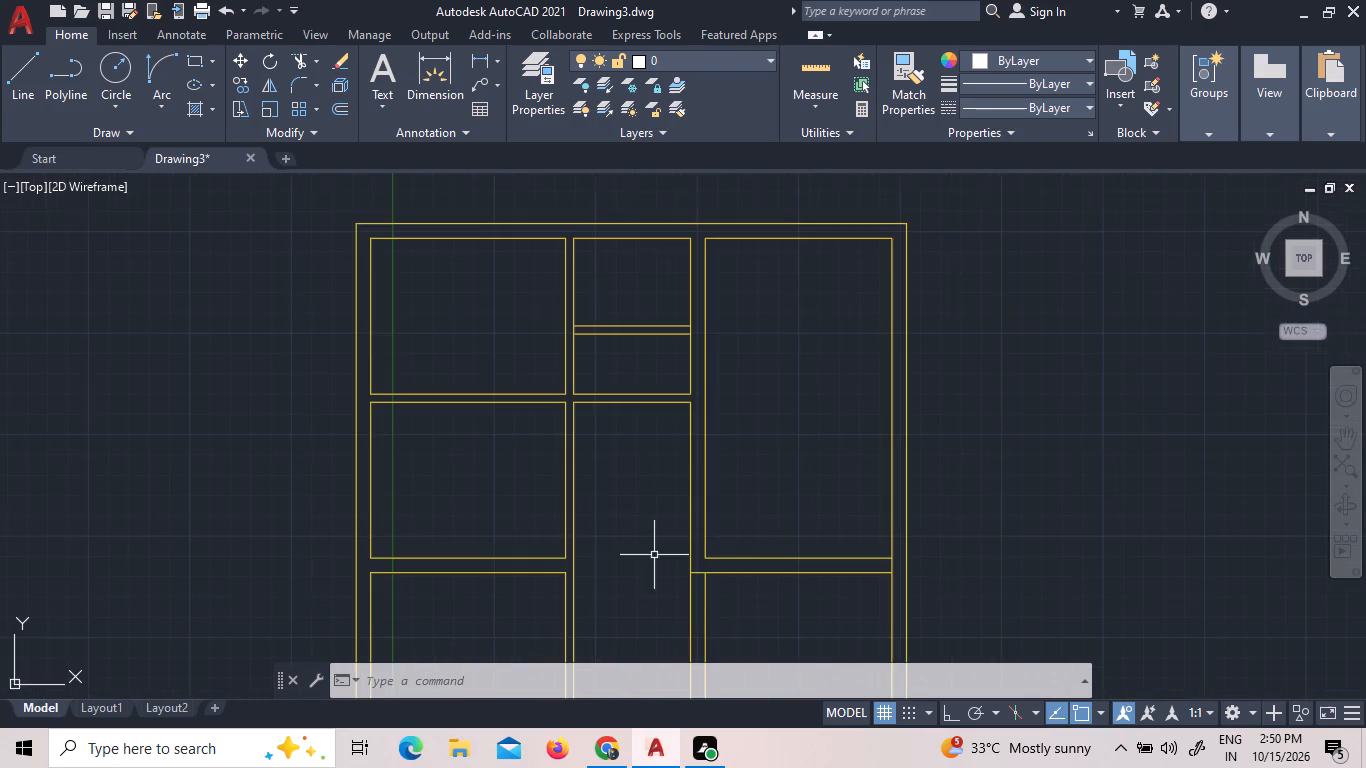
left_click(339, 107)
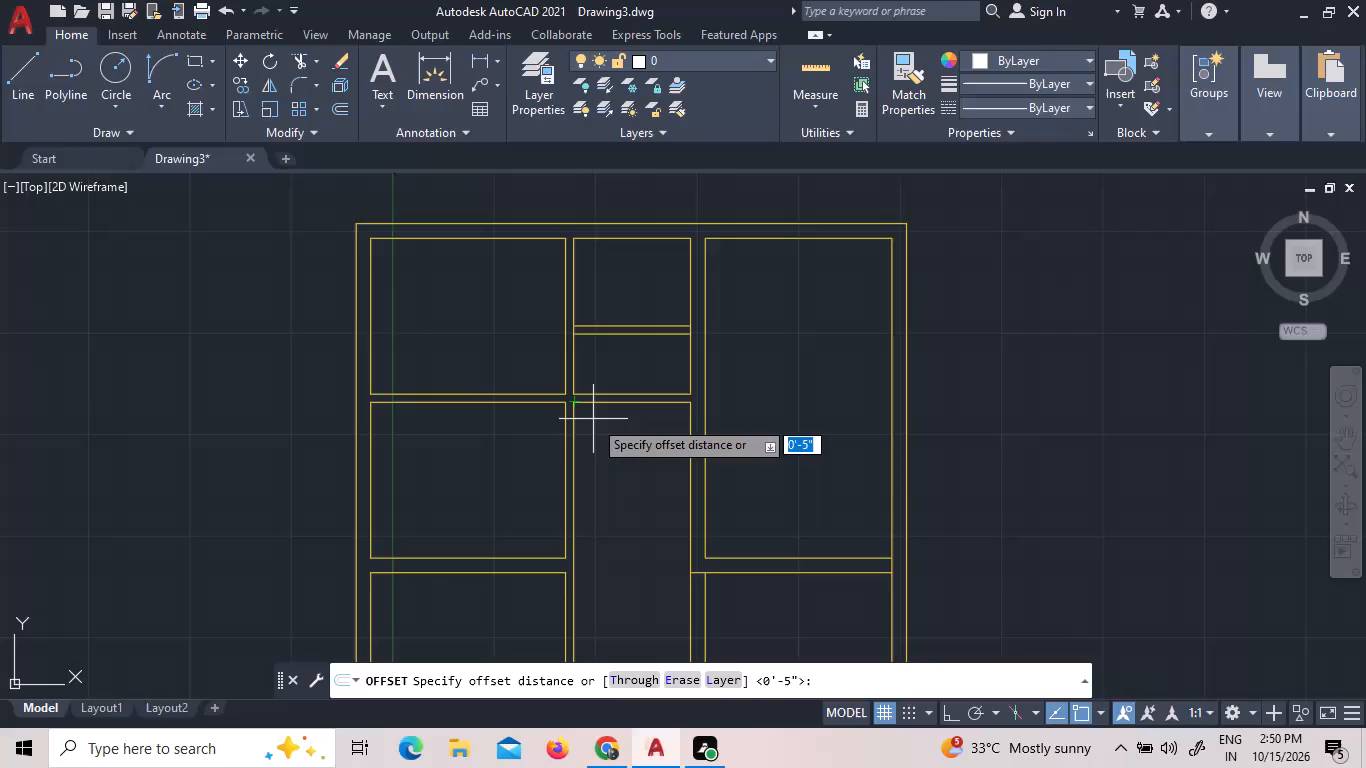
key("4")
type("'6")
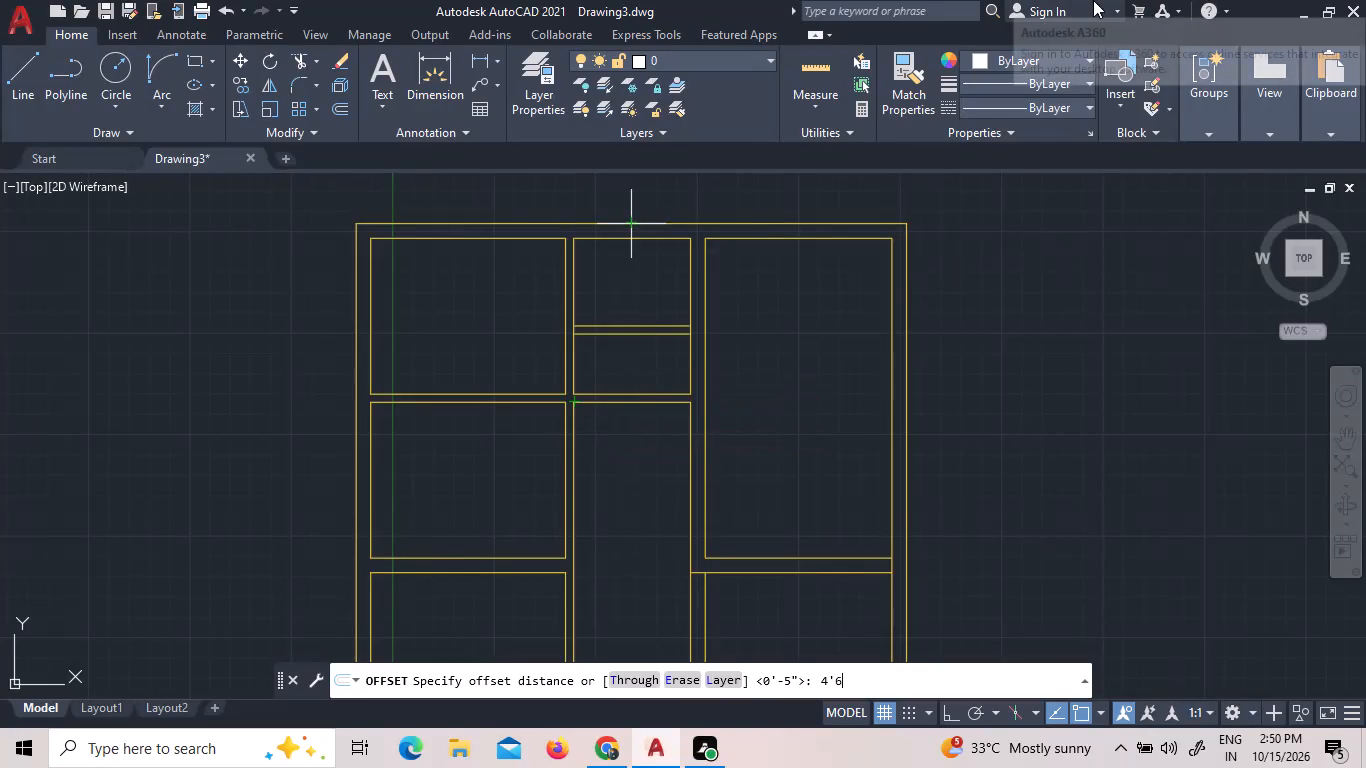
key("shift+quotedbl")
key("Return")
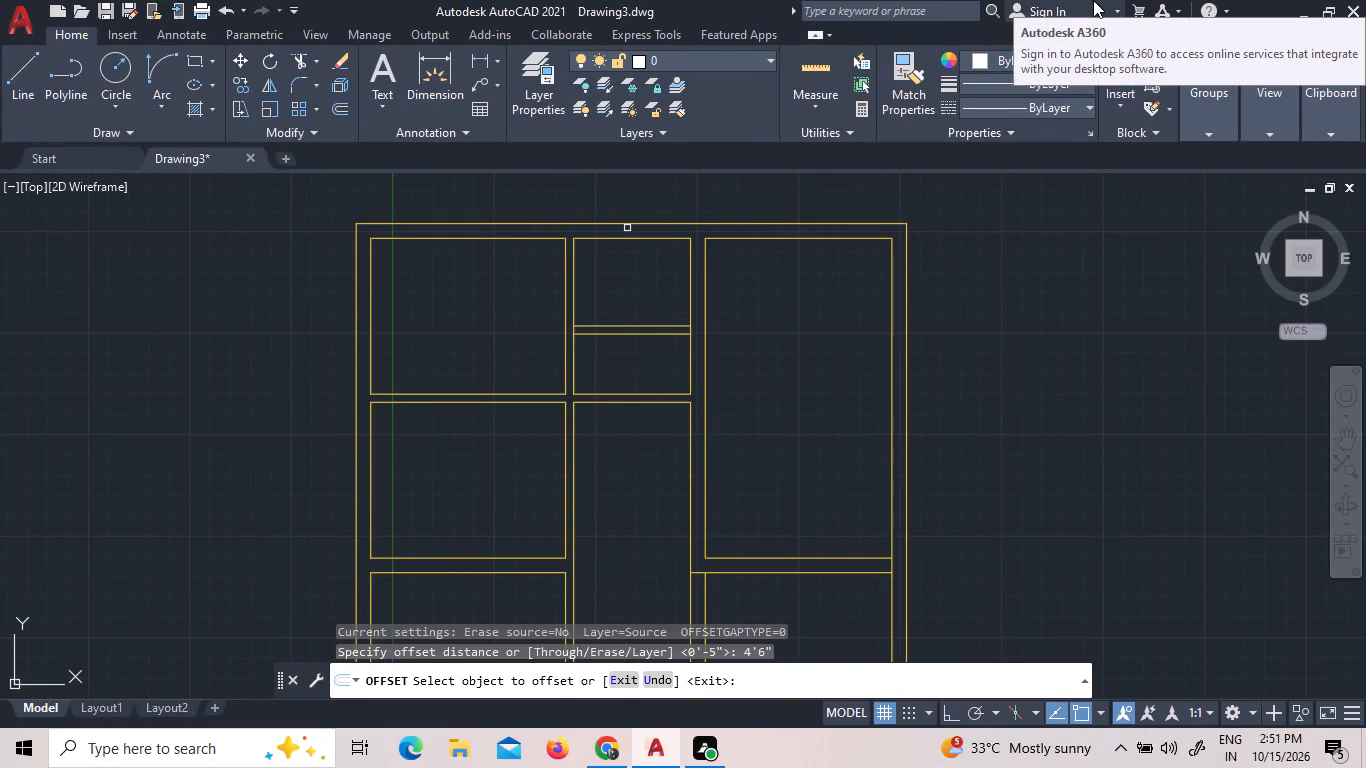
left_click(618, 404)
left_click(628, 439)
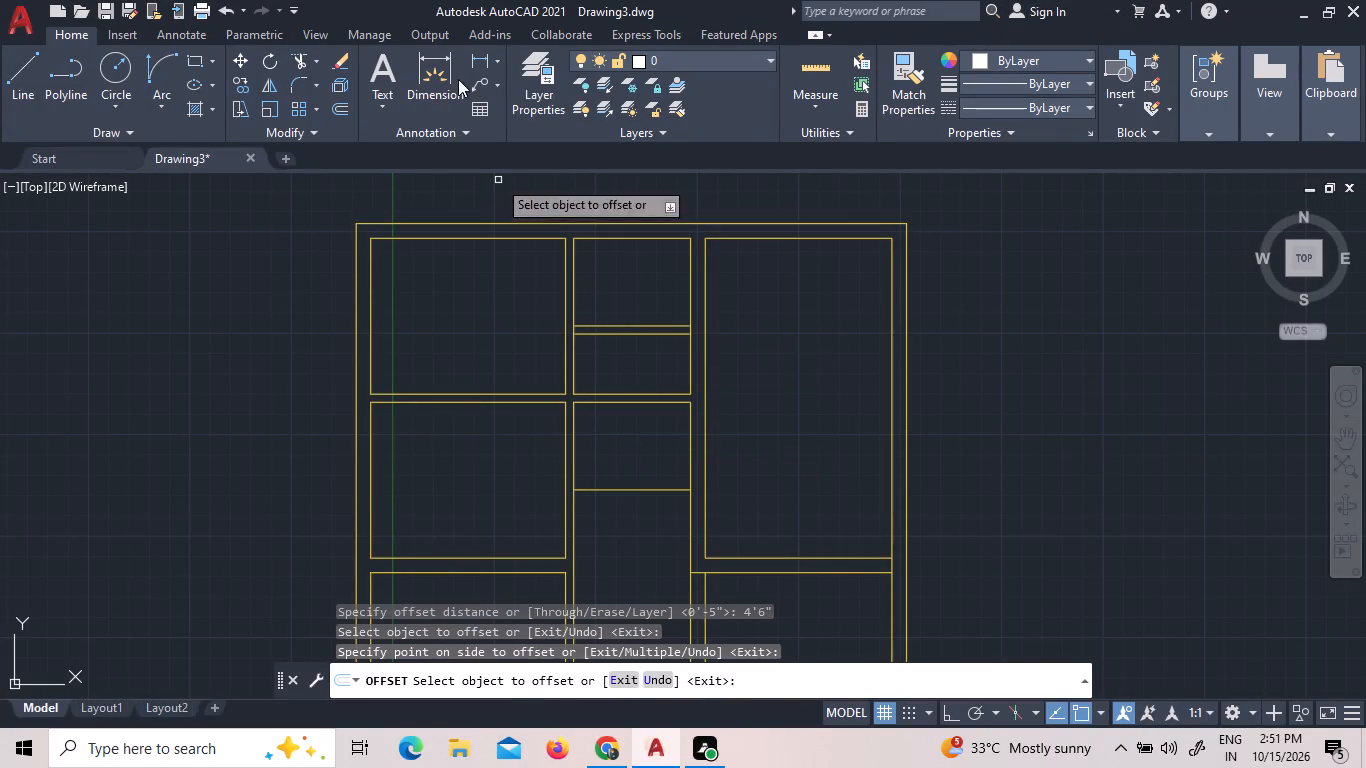
Offset the new horizontal line in the second middle room 5" downward to form a partition wall.
left_click(335, 112)
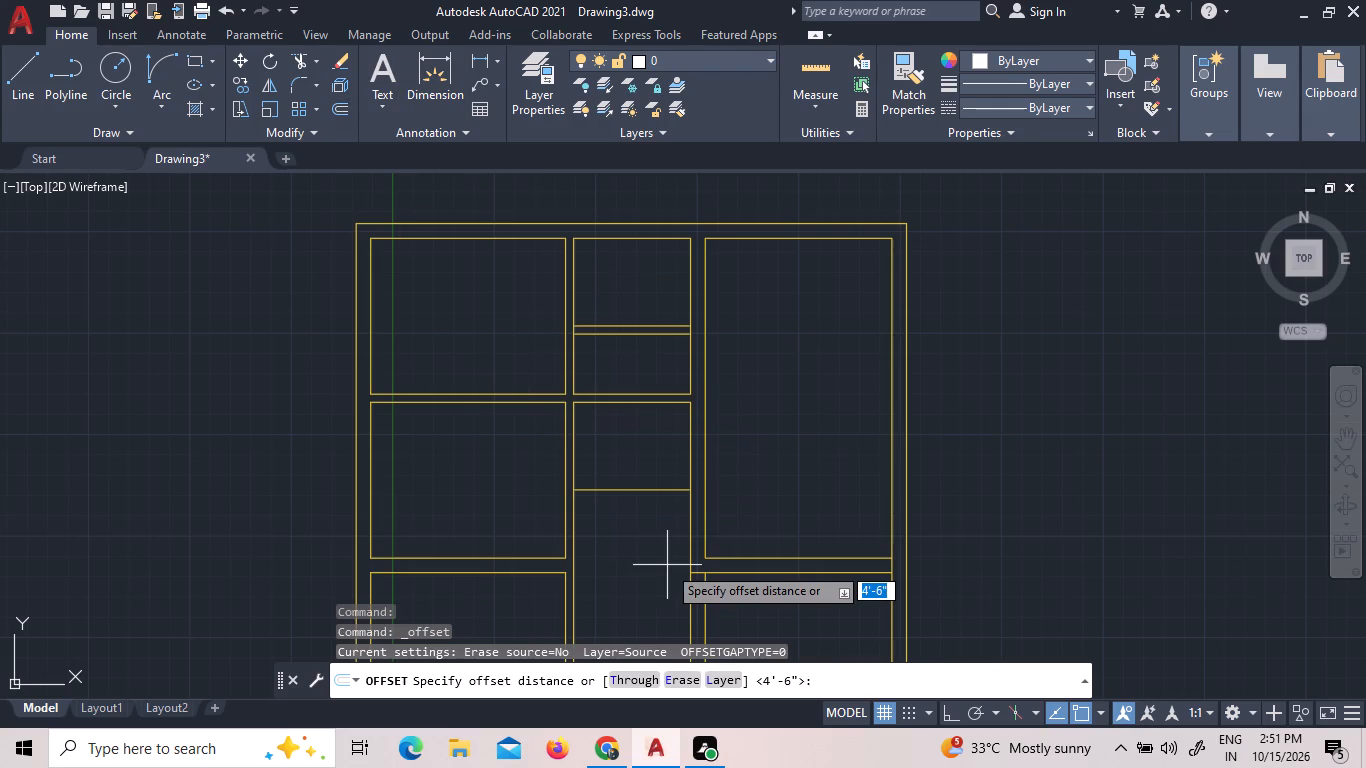
key("5")
key("shift+quotedbl")
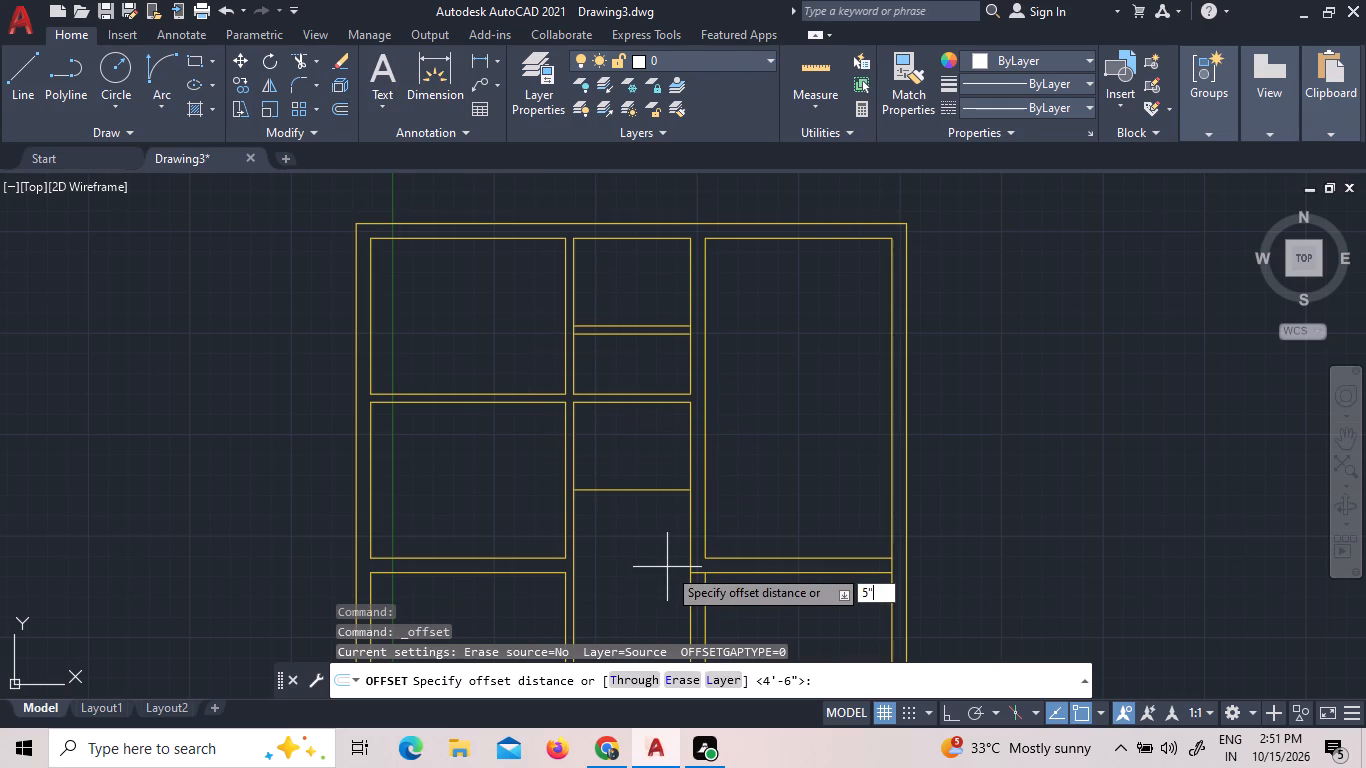
key("Return")
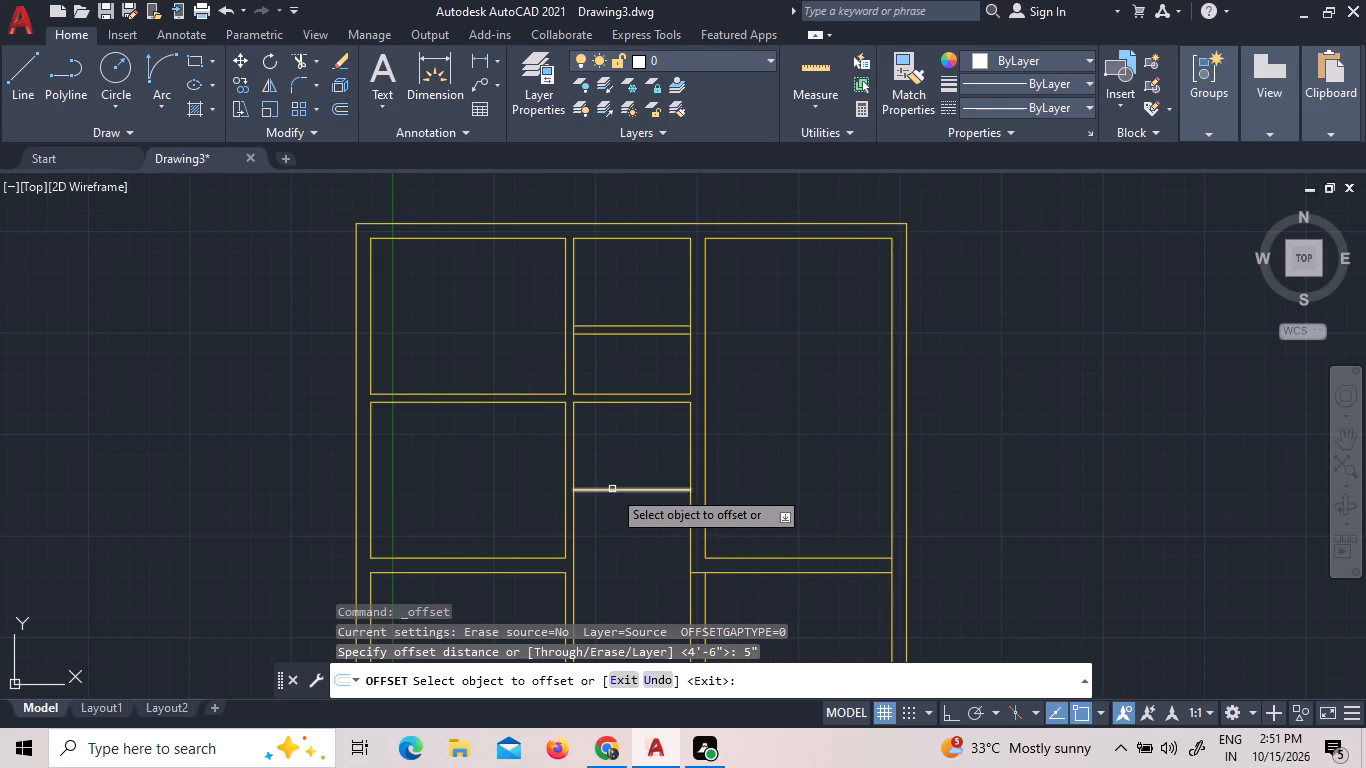
left_click(612, 489)
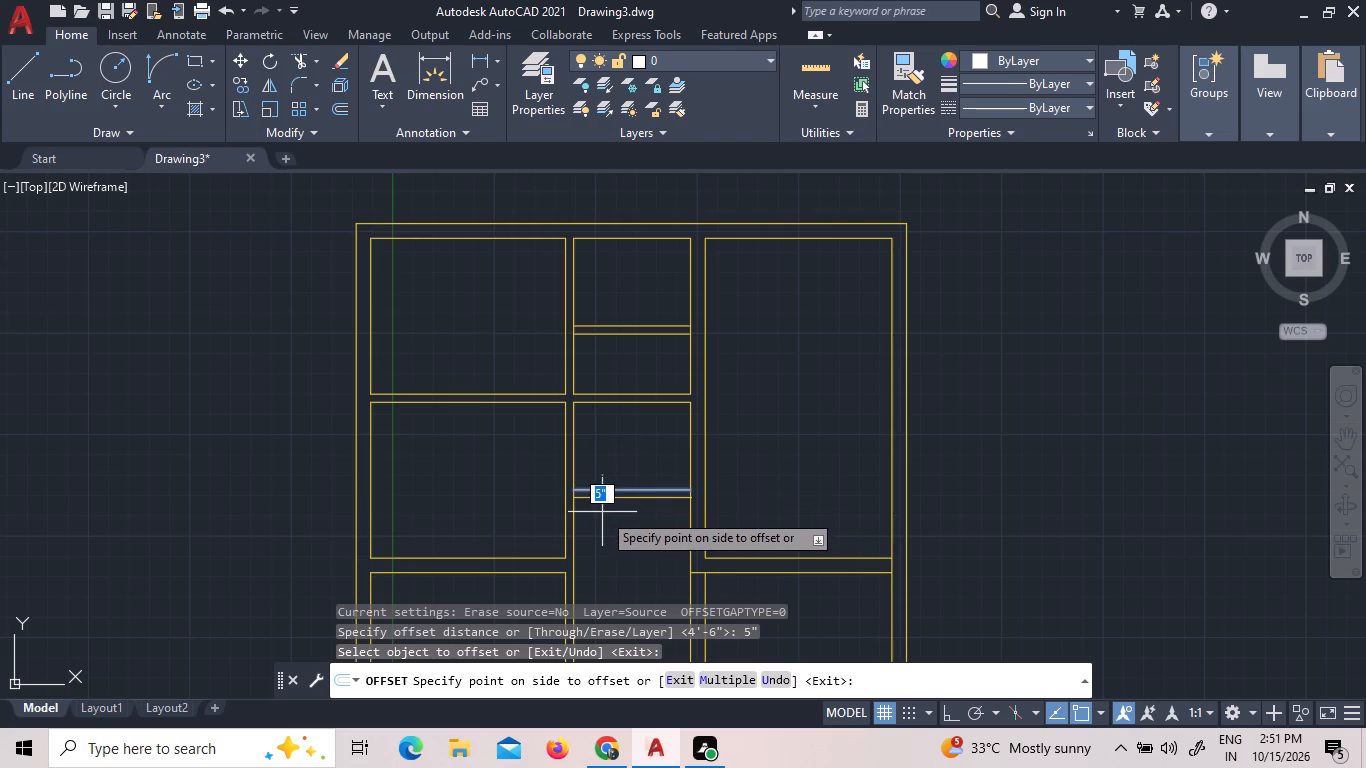
left_click(602, 512)
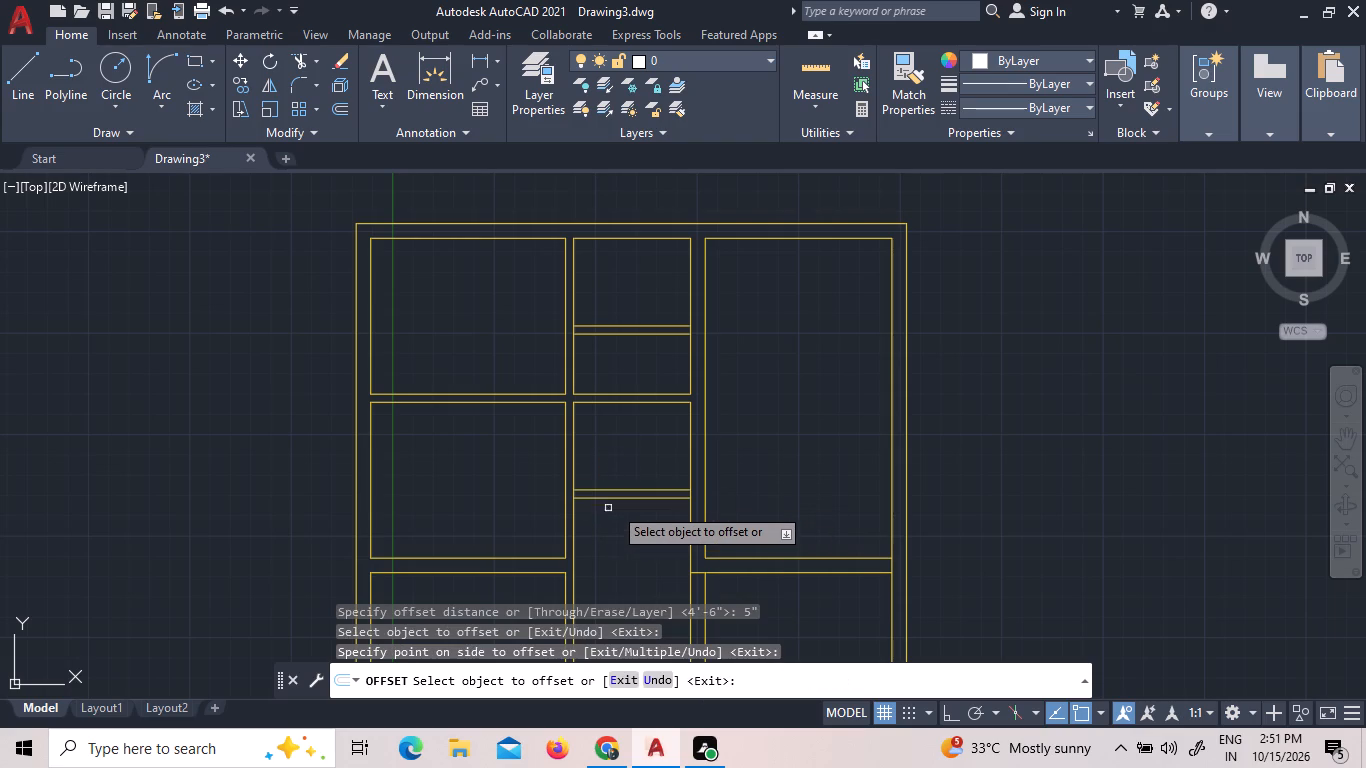
scroll(630, 497, "up", 1)
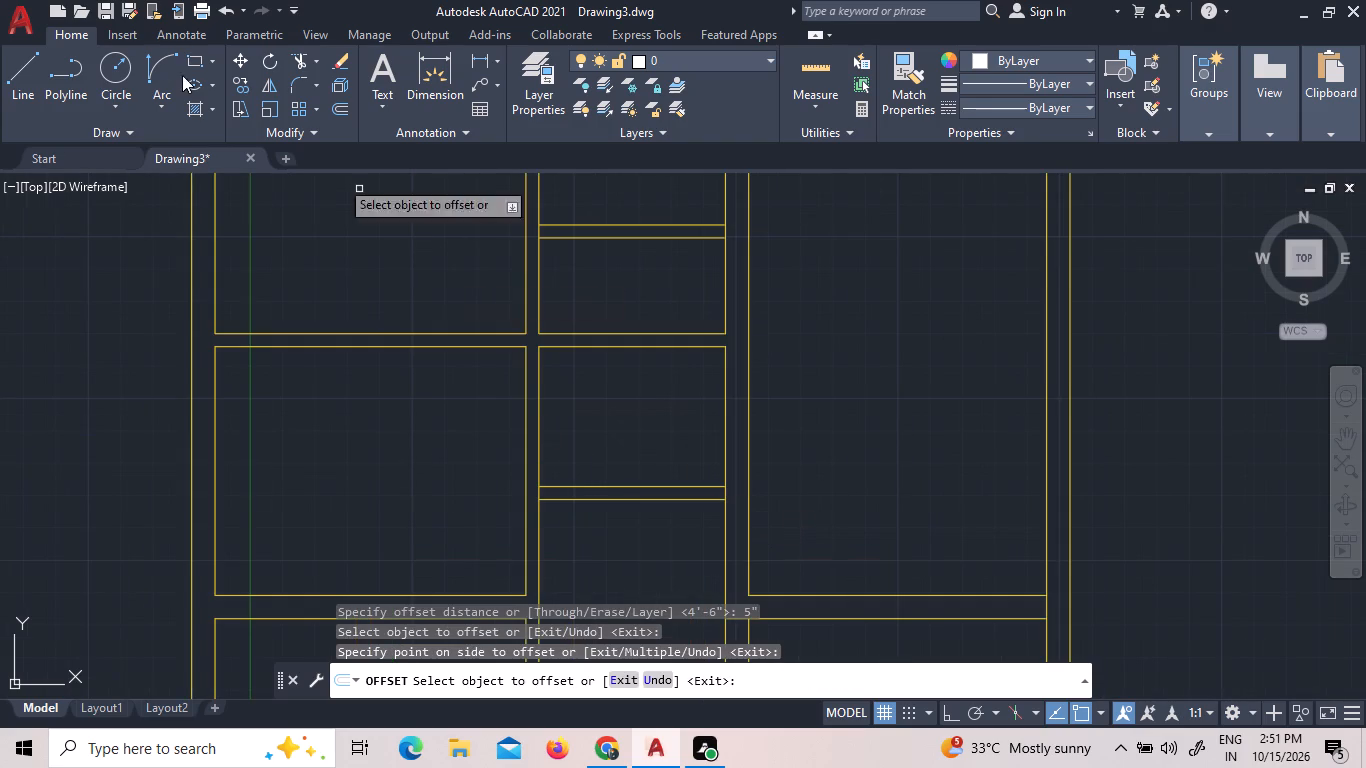
right_click(125, 258)
left_click(145, 267)
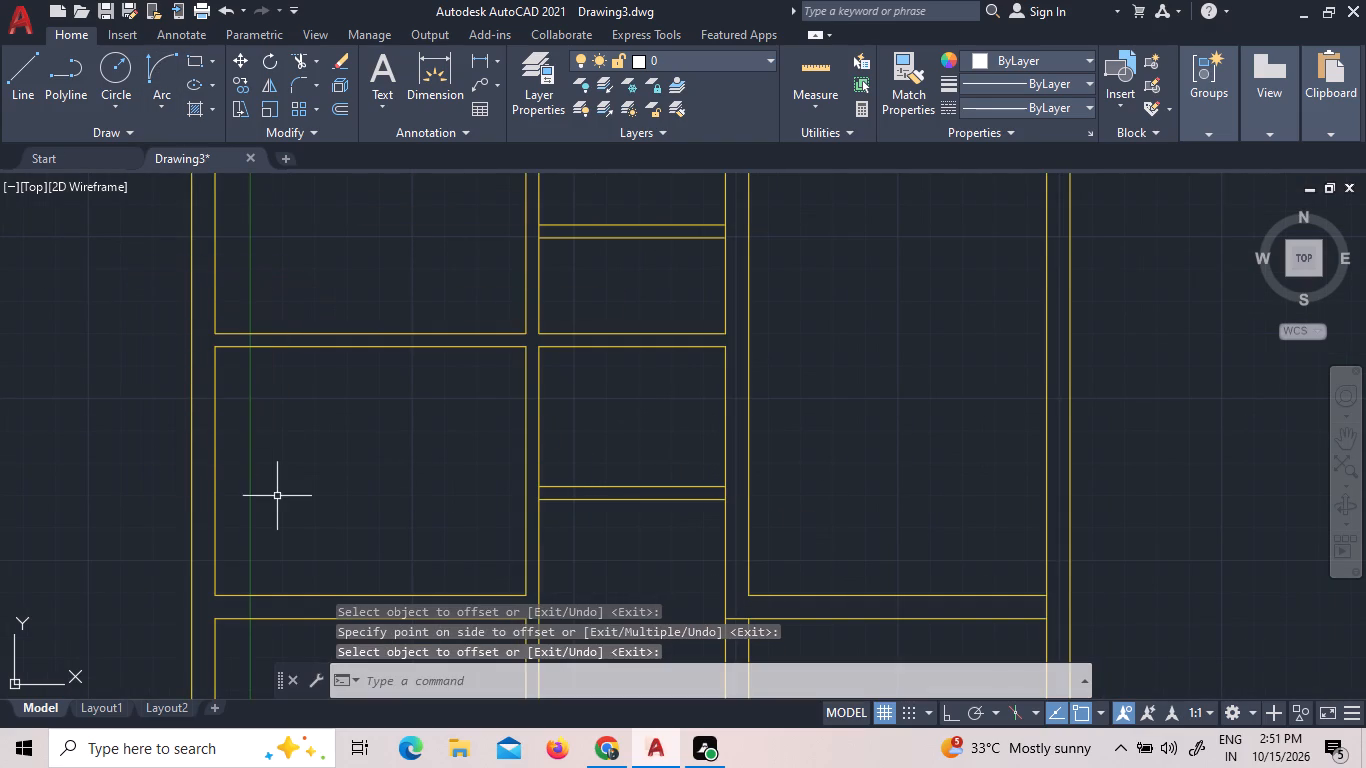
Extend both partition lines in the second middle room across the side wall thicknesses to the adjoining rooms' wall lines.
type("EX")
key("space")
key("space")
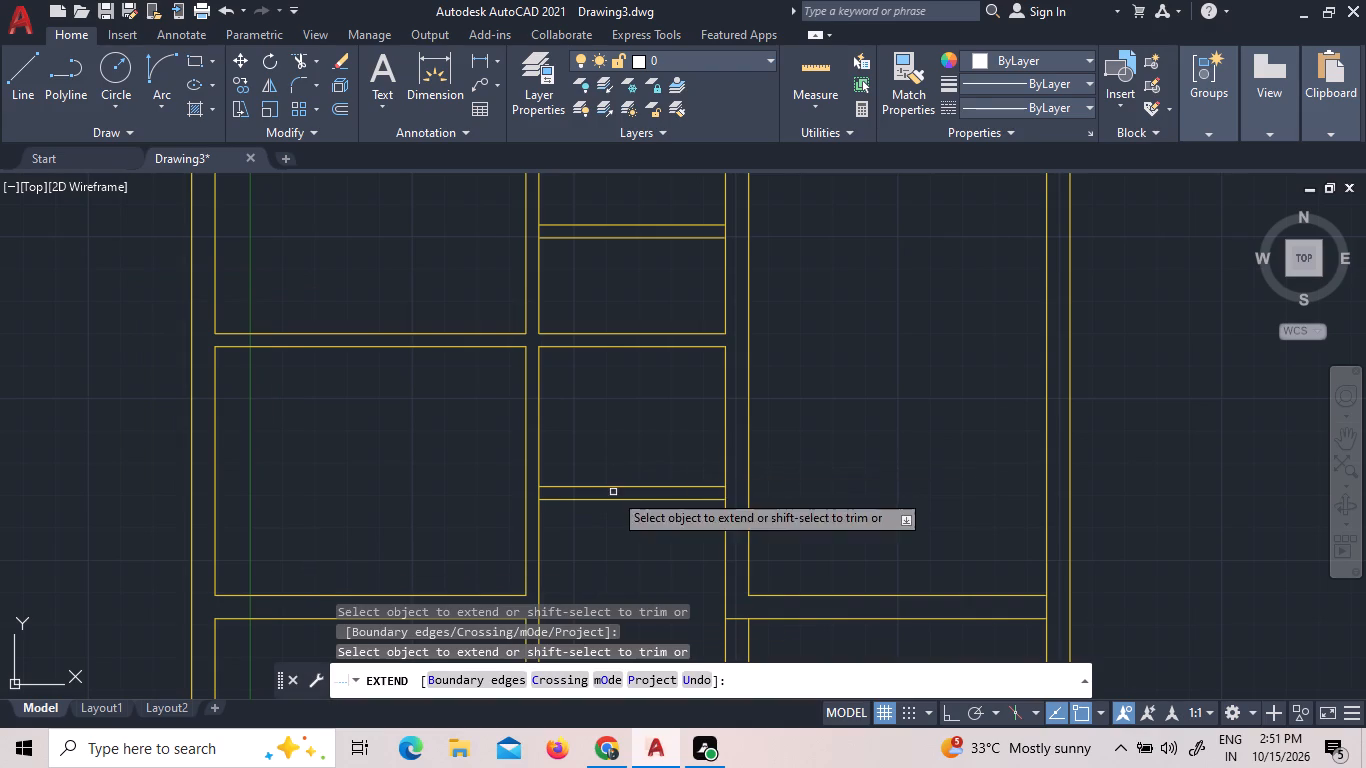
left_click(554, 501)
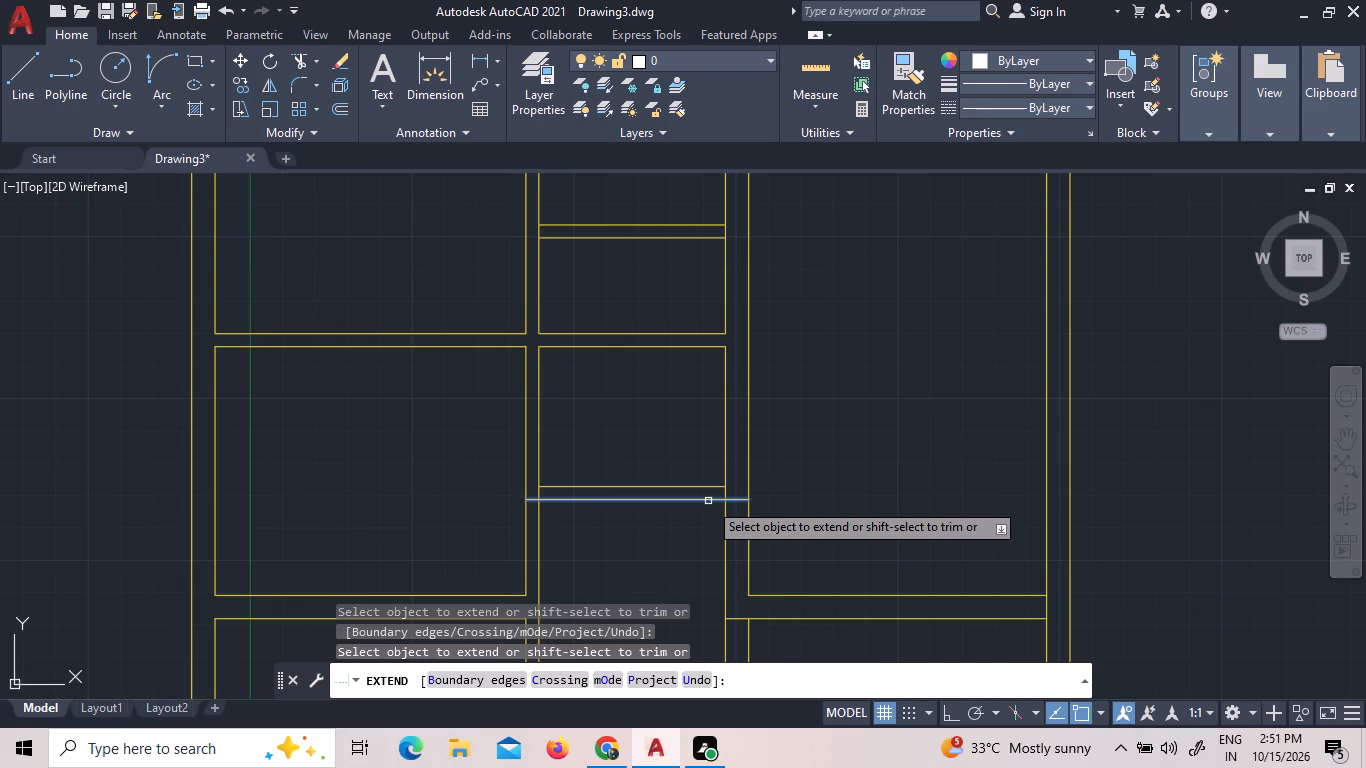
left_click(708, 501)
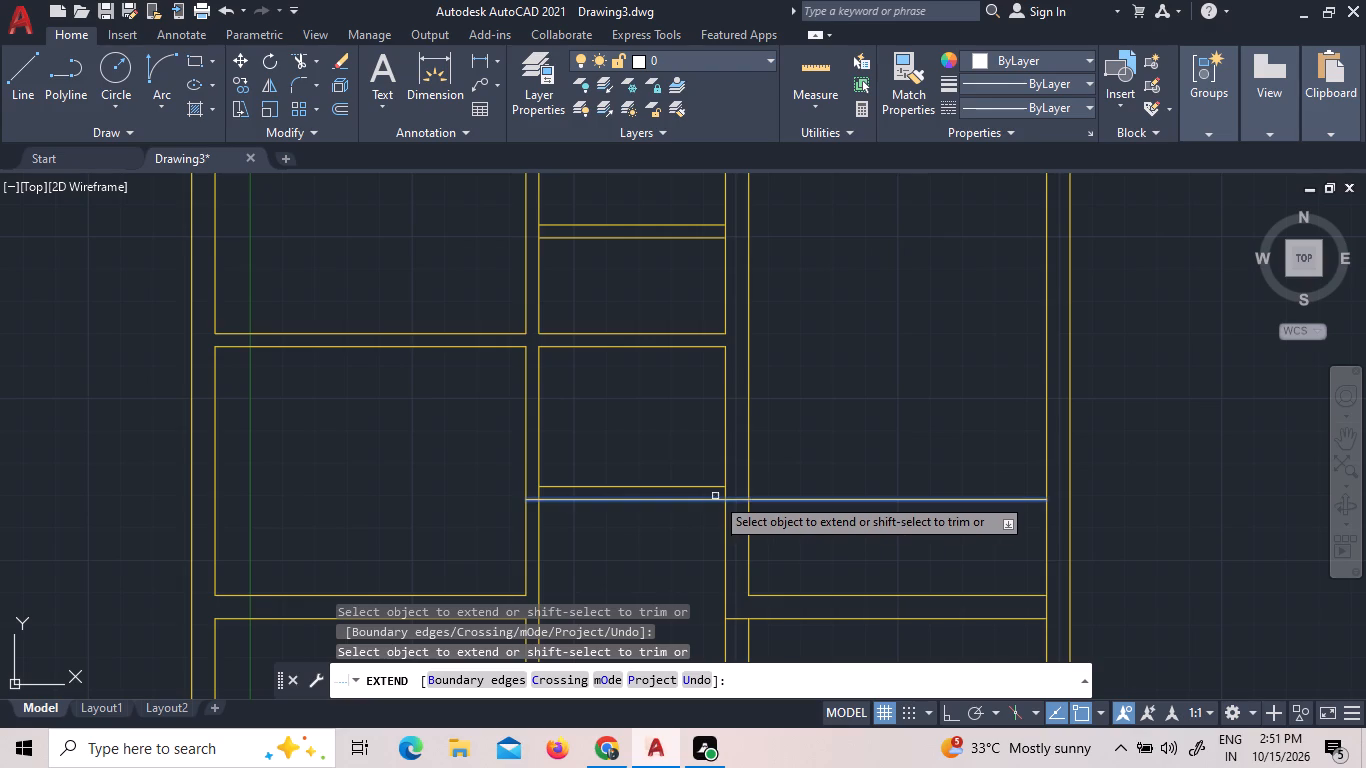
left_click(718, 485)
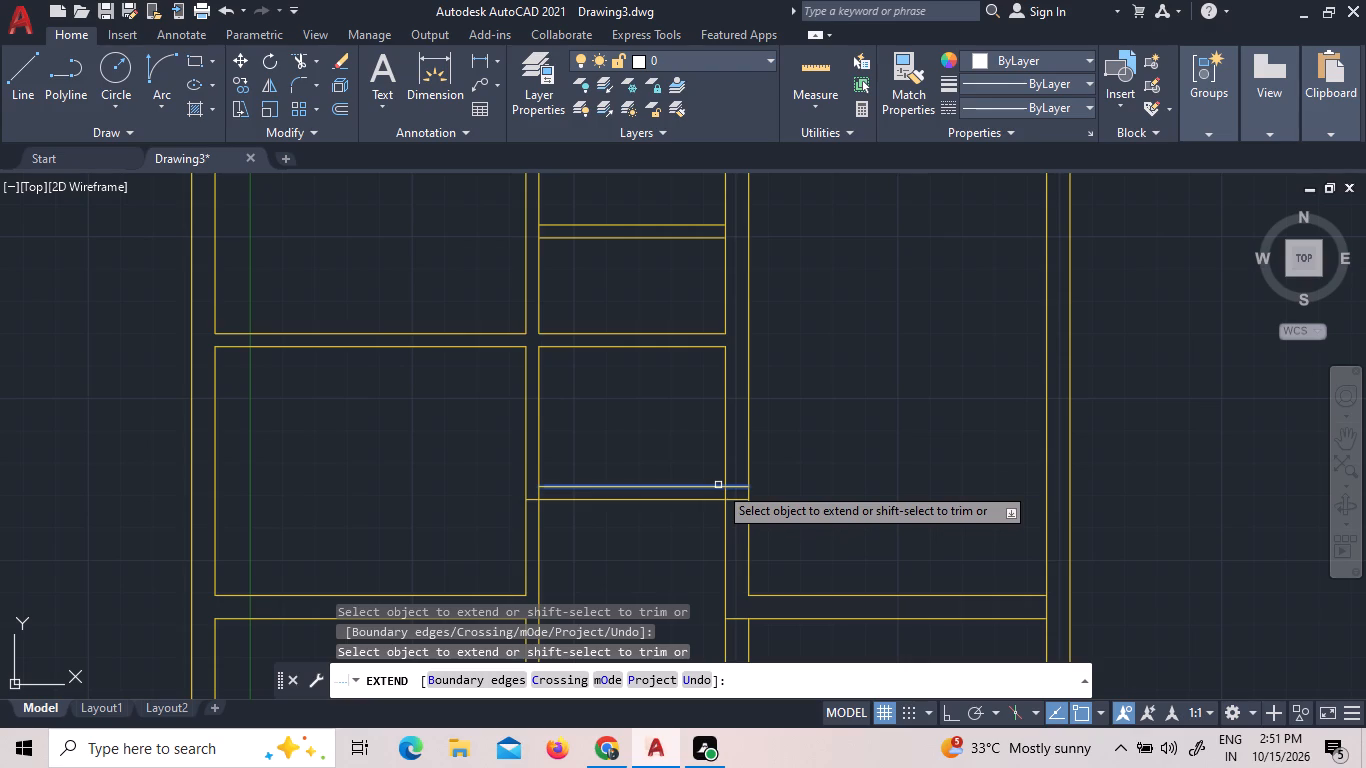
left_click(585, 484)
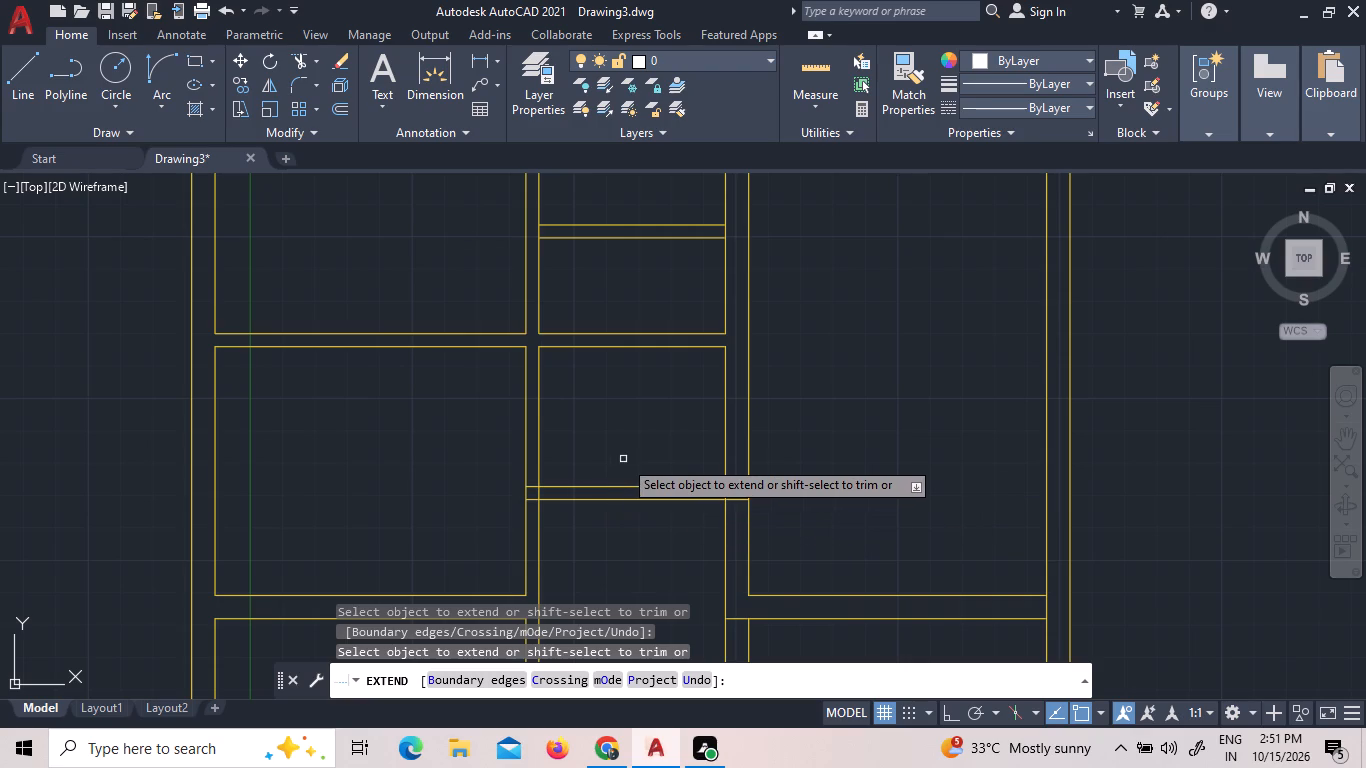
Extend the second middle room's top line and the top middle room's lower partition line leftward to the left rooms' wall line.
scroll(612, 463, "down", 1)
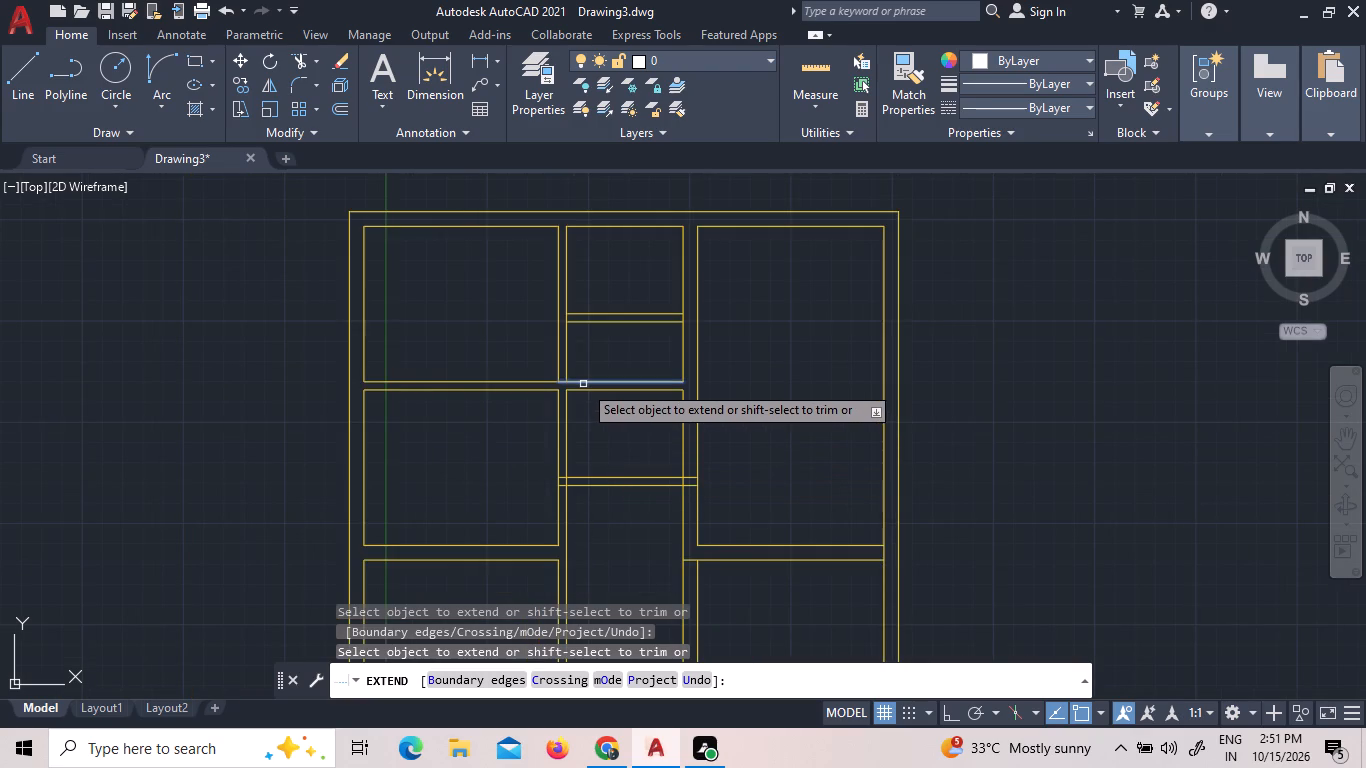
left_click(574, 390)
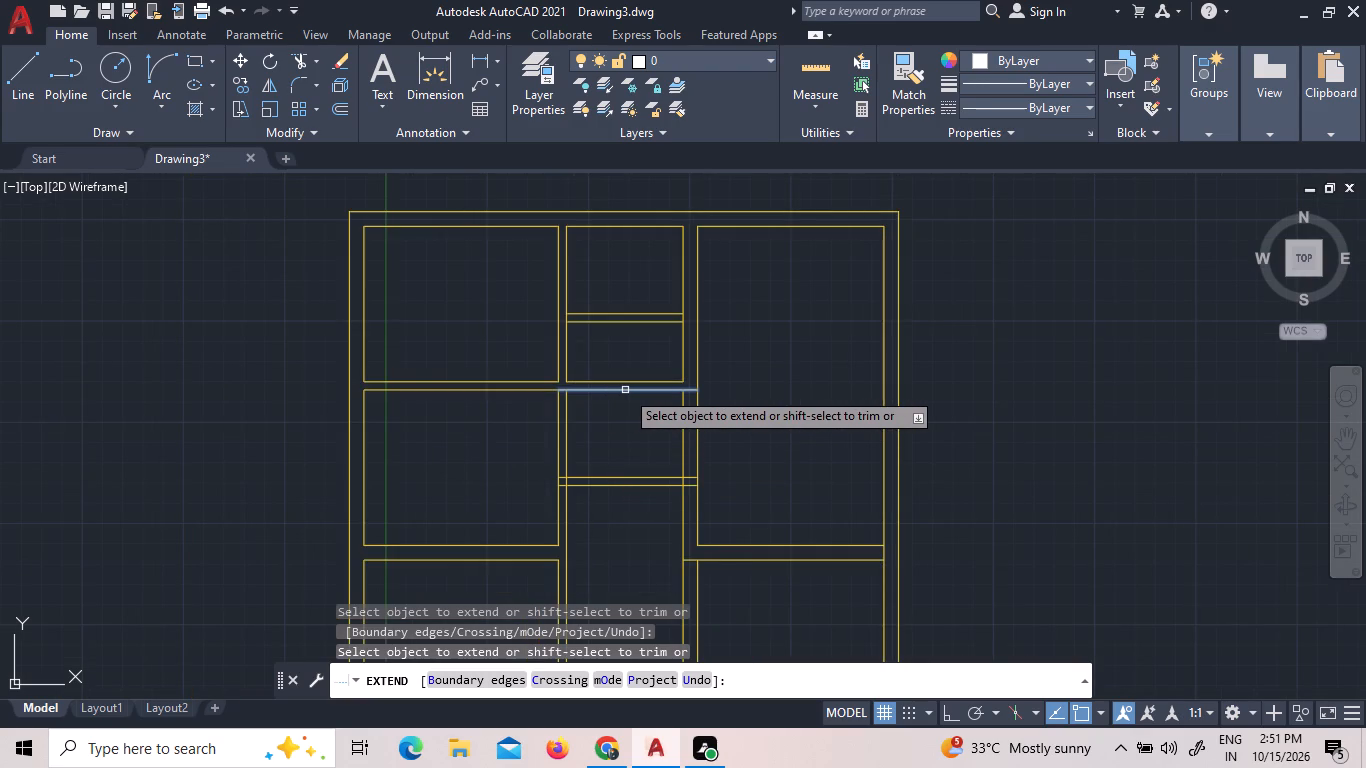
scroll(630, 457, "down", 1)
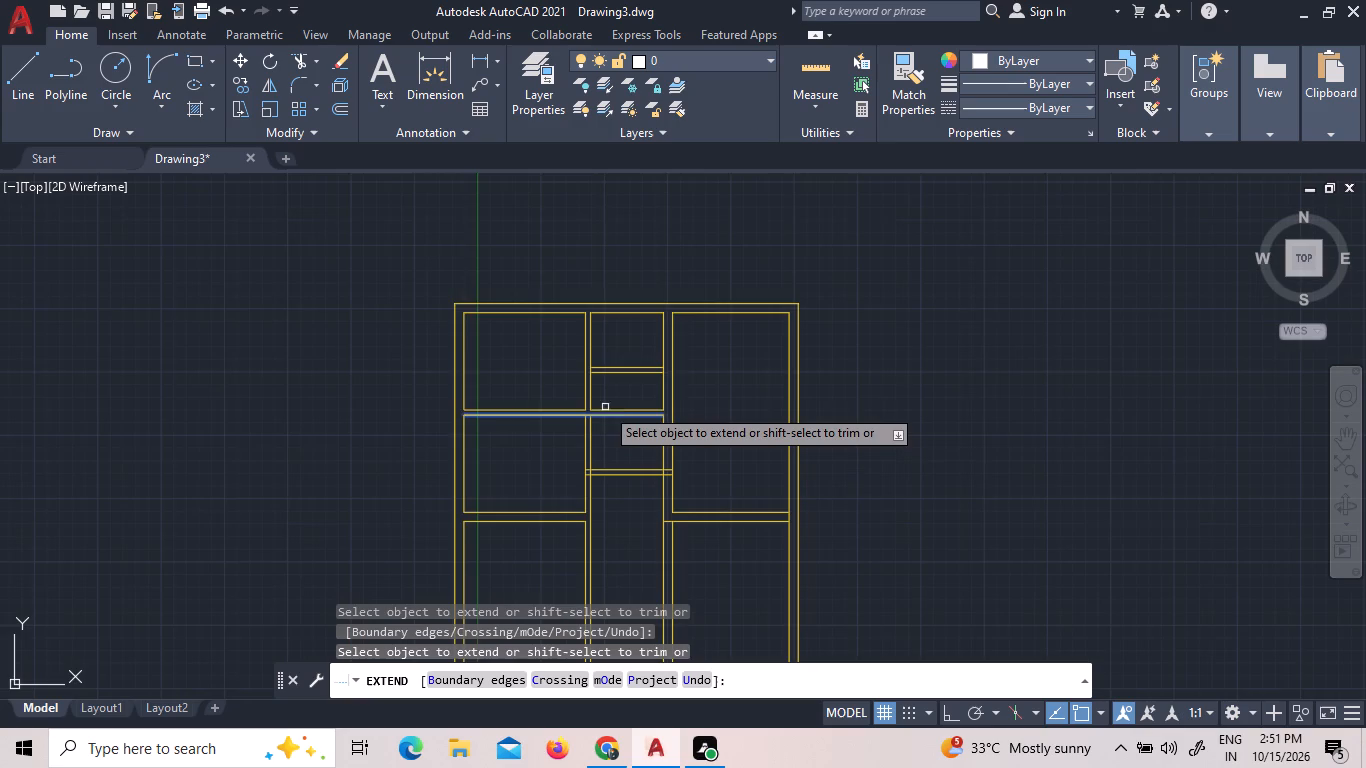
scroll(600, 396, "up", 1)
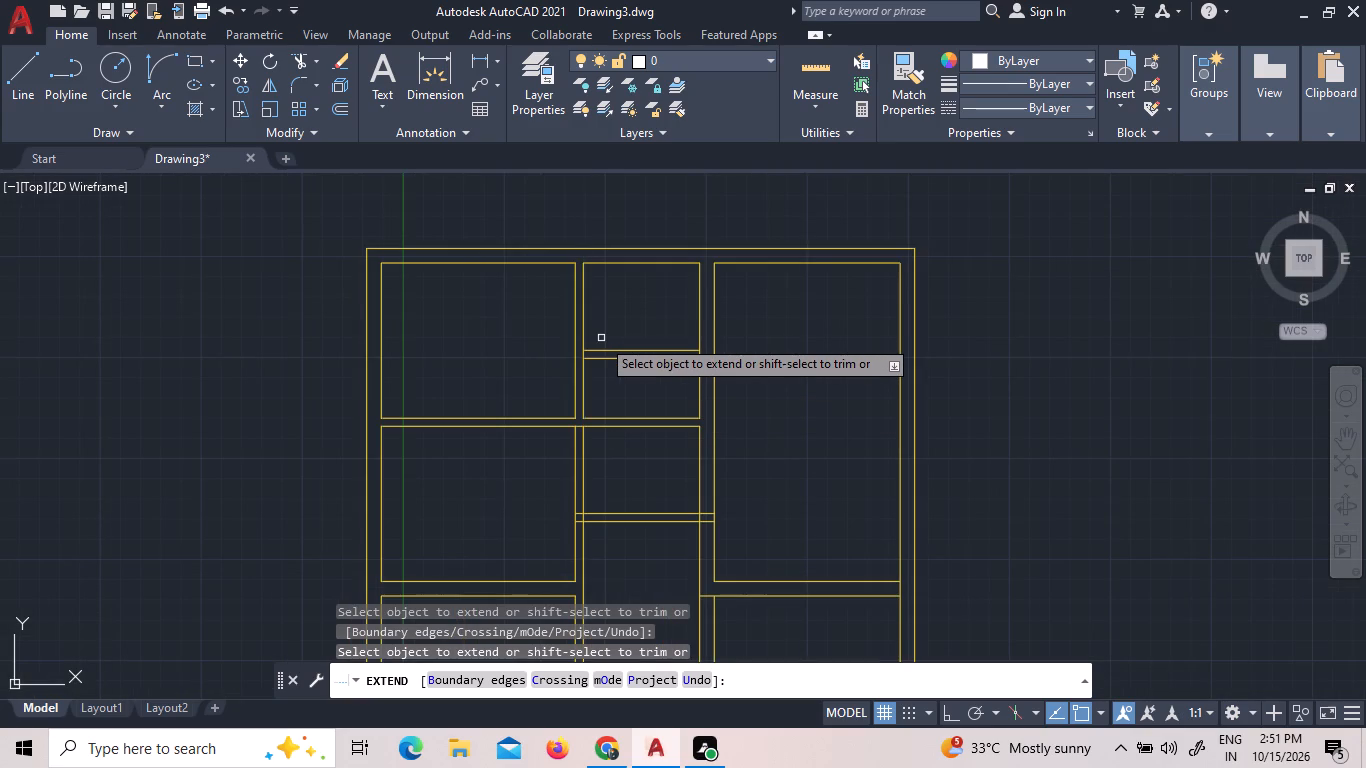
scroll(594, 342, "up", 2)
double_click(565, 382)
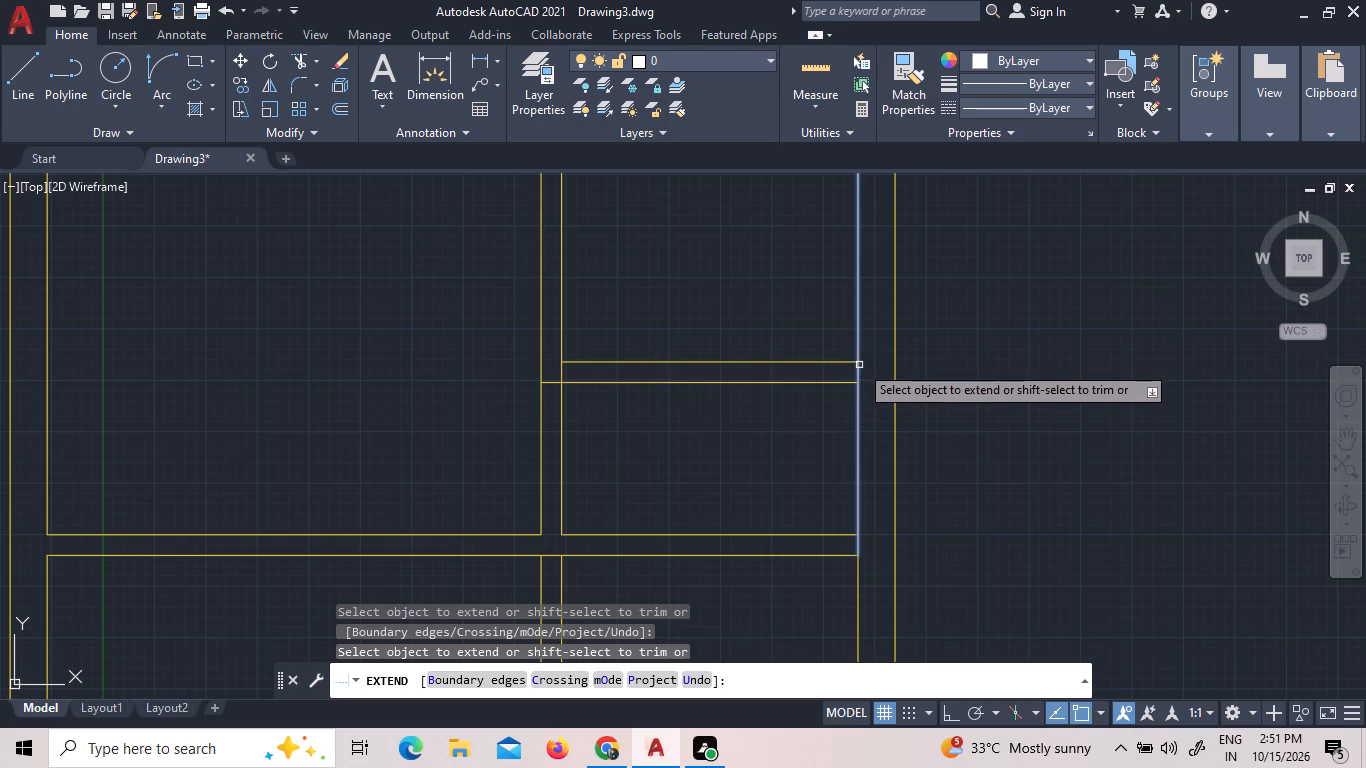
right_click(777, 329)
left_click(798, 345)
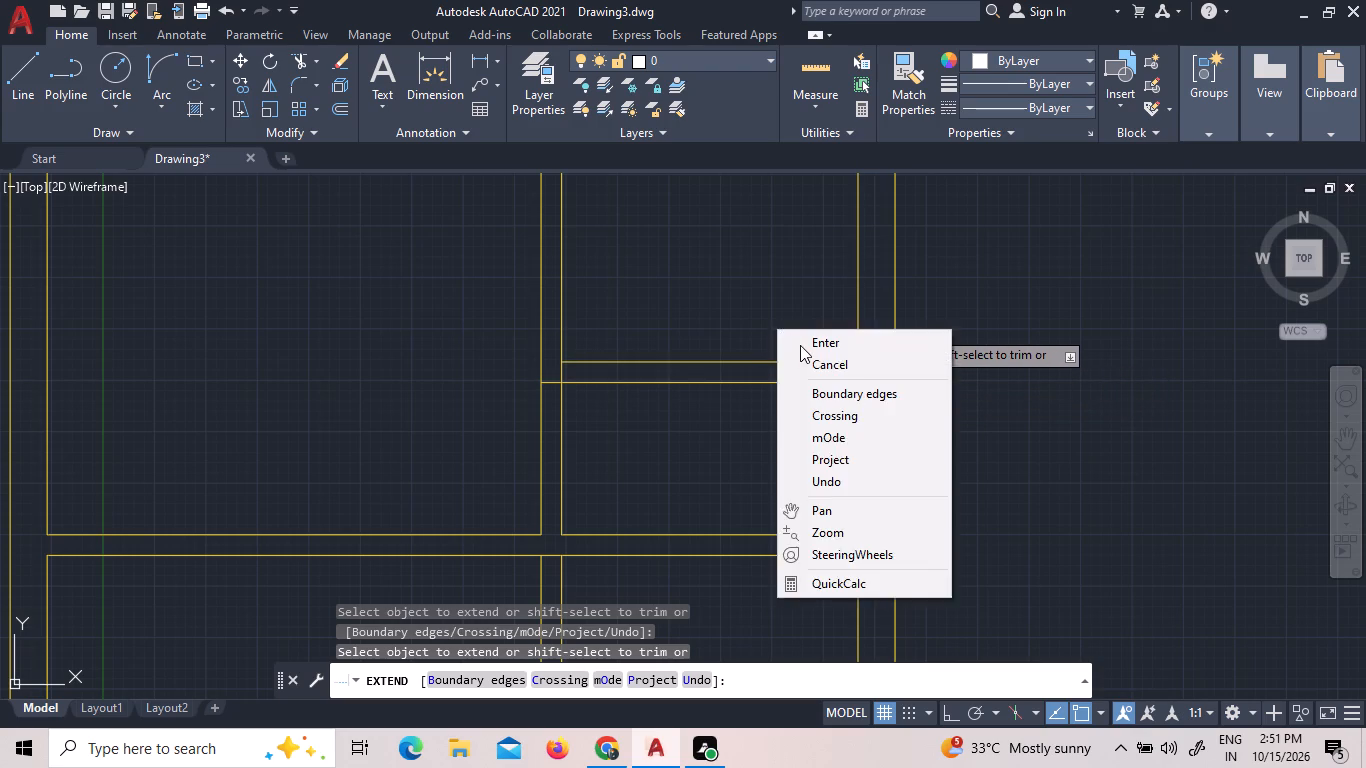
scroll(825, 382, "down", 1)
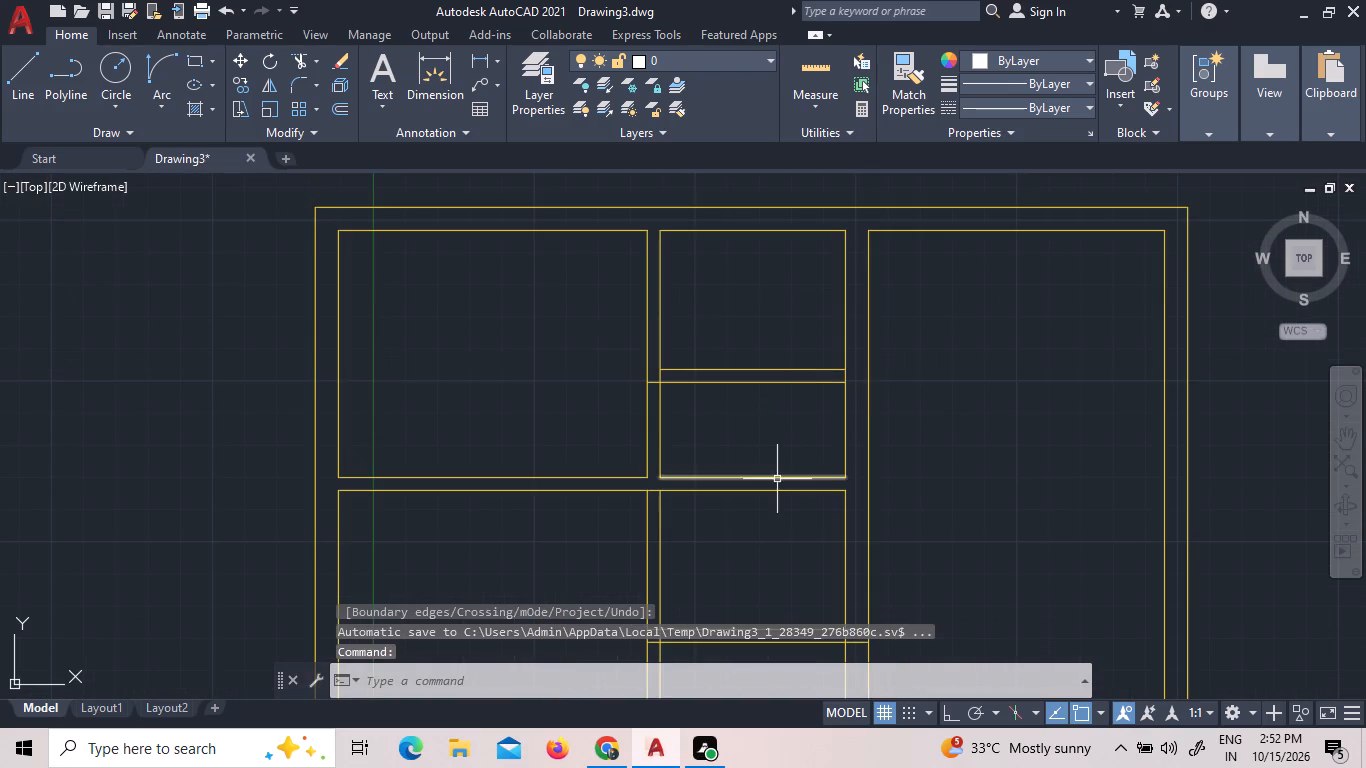
Trim the side wall segments lying between the two partition lines at both ends of the top middle room's partition.
left_click(300, 61)
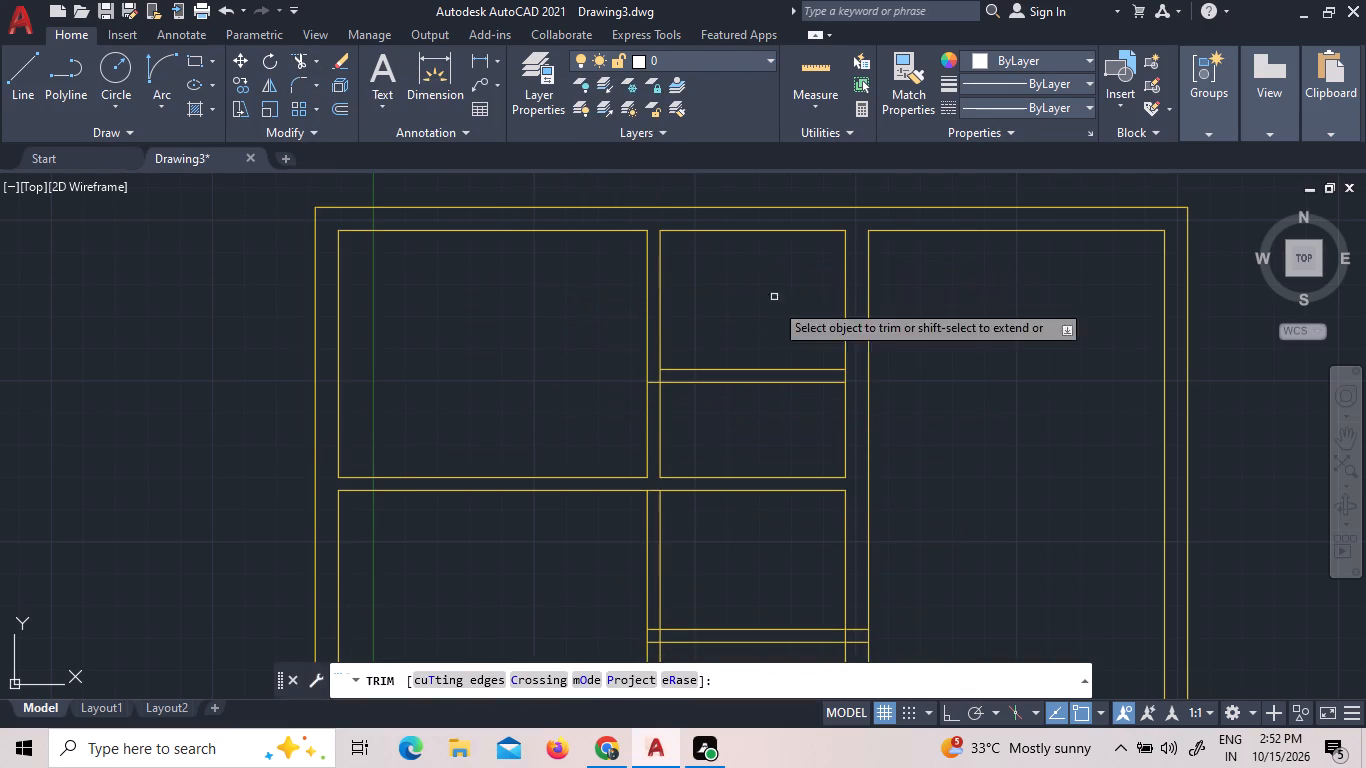
left_click(846, 372)
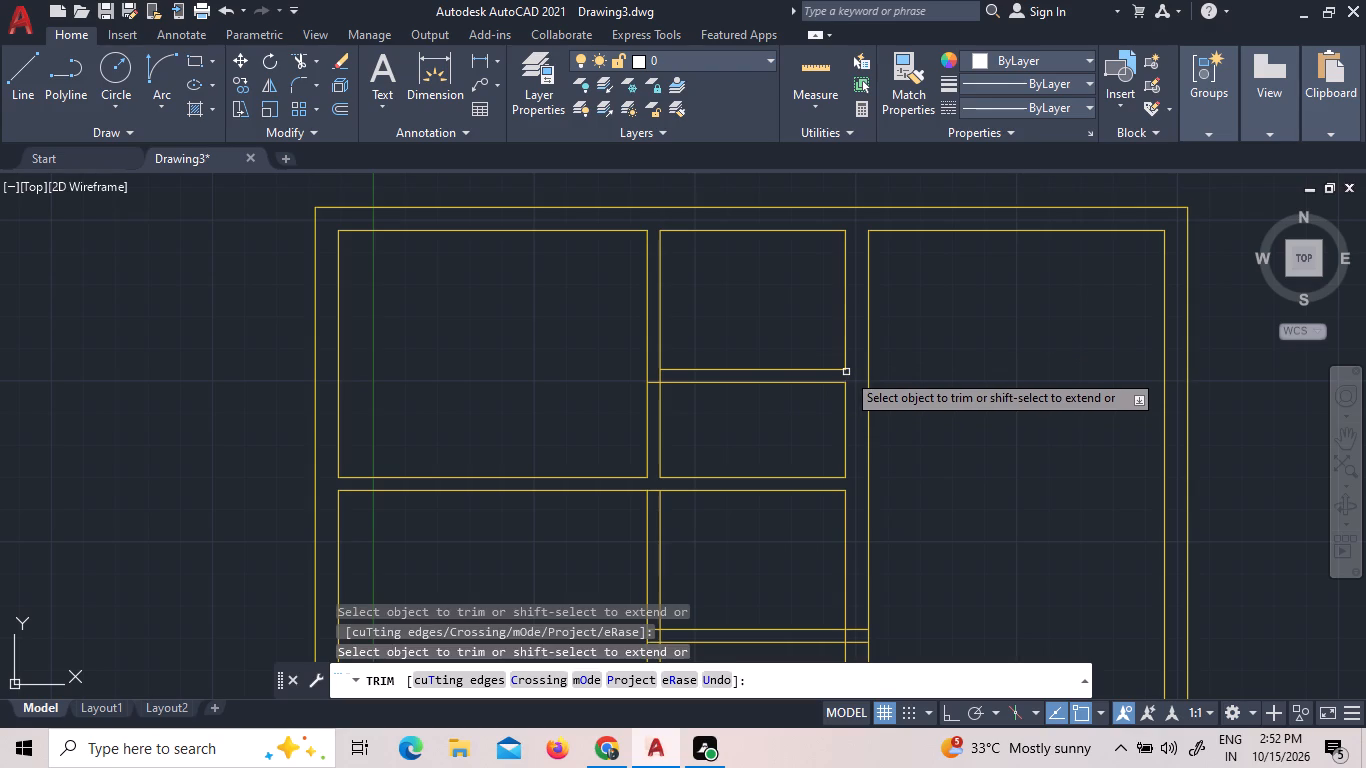
left_click(661, 376)
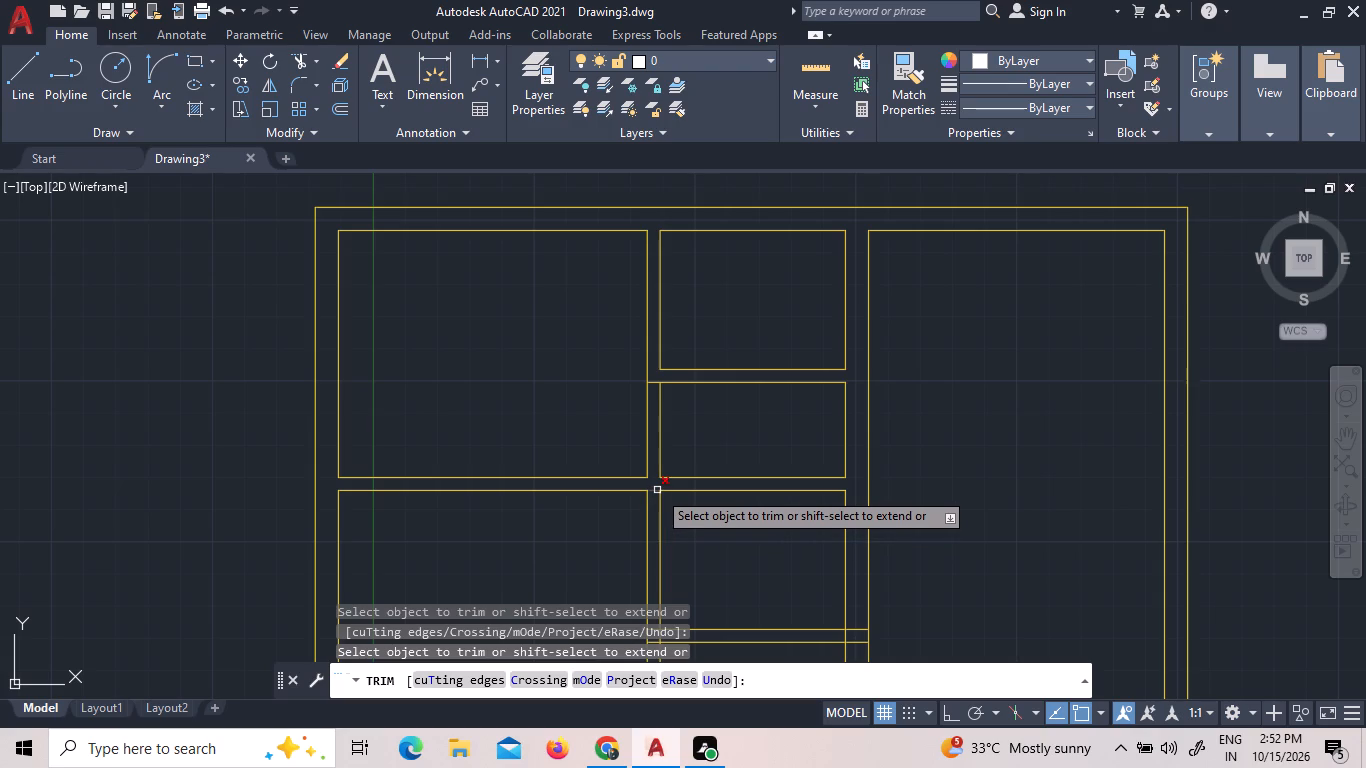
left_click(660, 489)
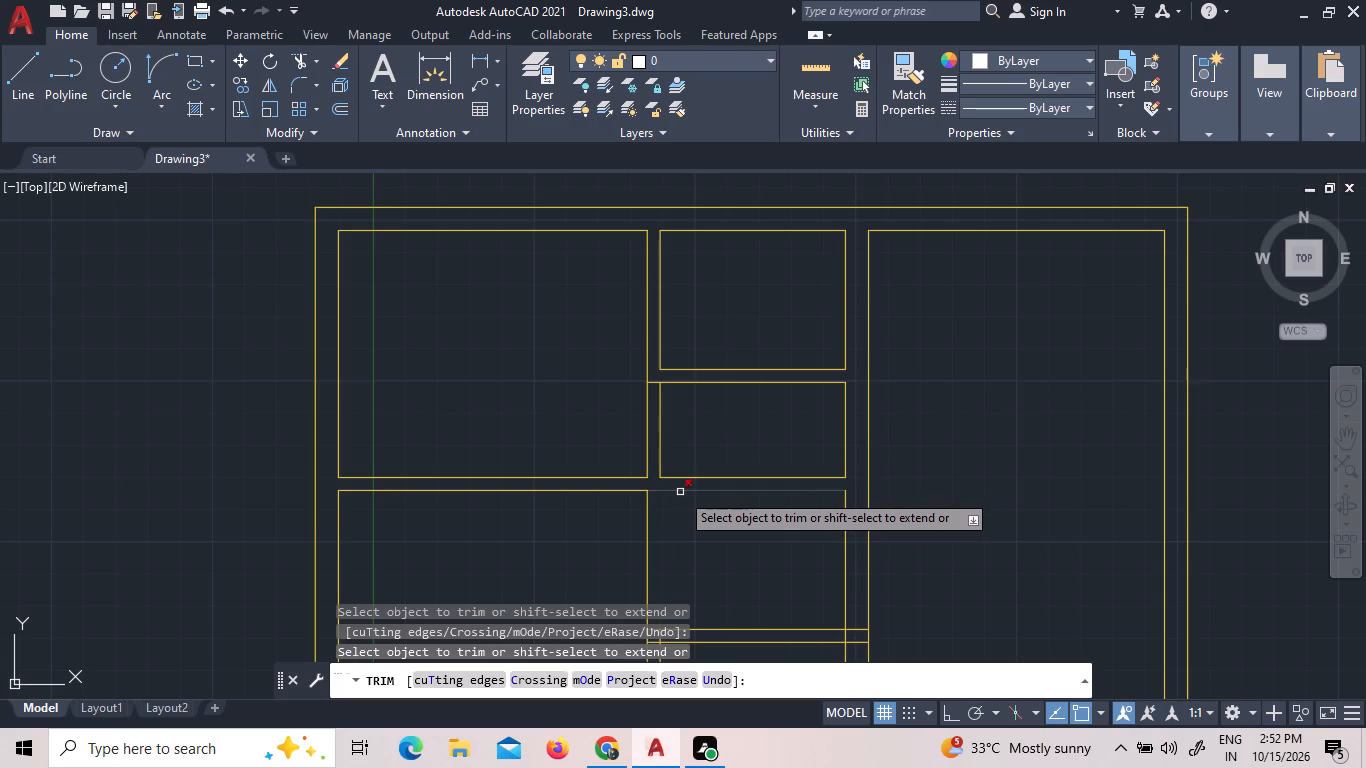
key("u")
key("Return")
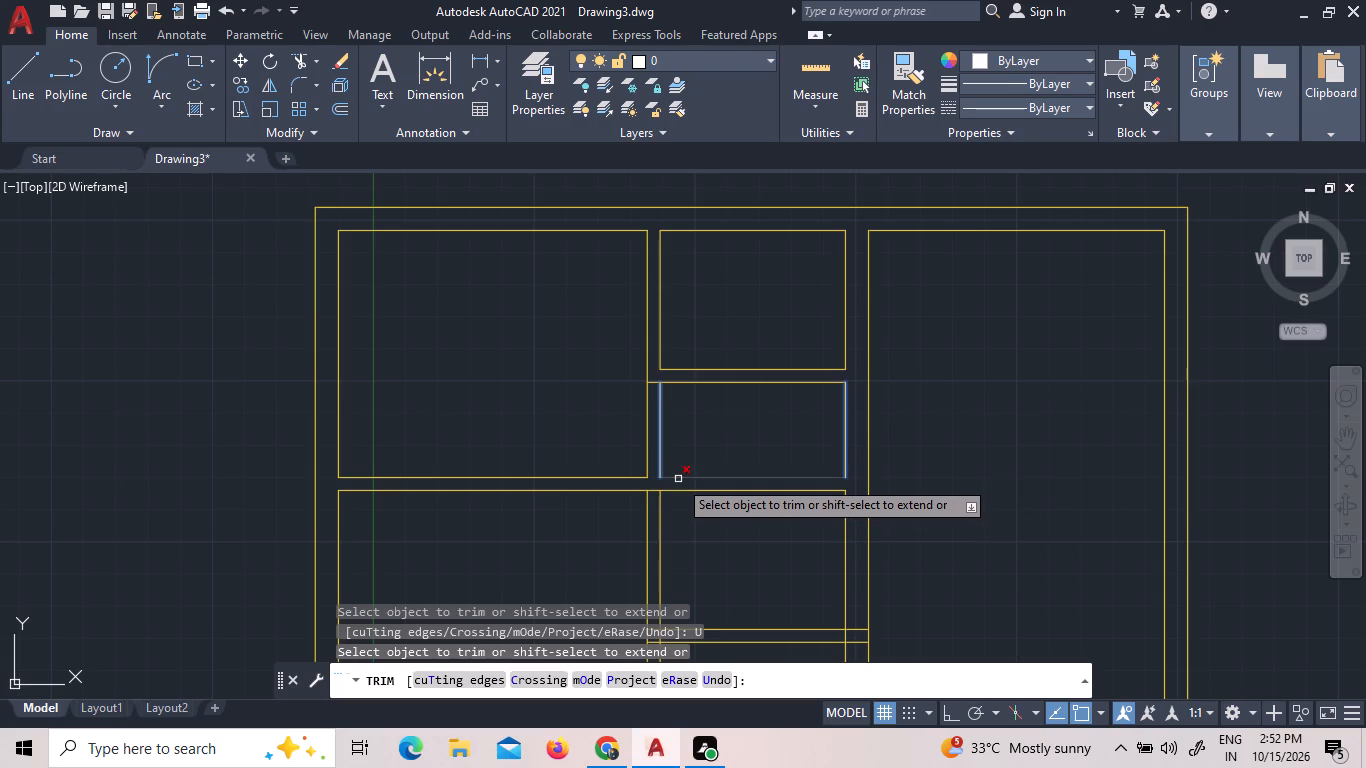
Trim the overhang of the second middle room's top line inside the wall shared with the left room.
left_click(656, 492)
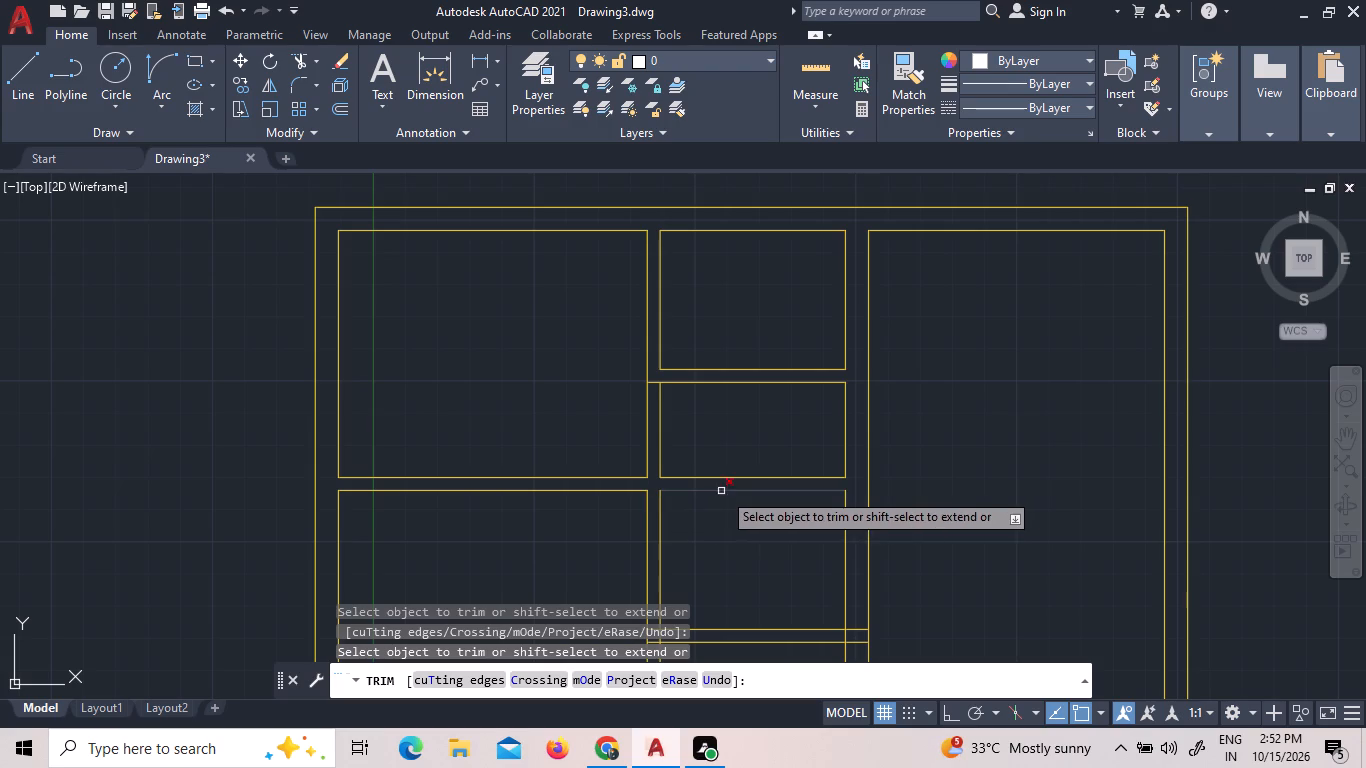
Trim the partition line overhangs and the side wall segments between those lines at both ends of the second middle room's partition.
scroll(869, 486, "down", 2)
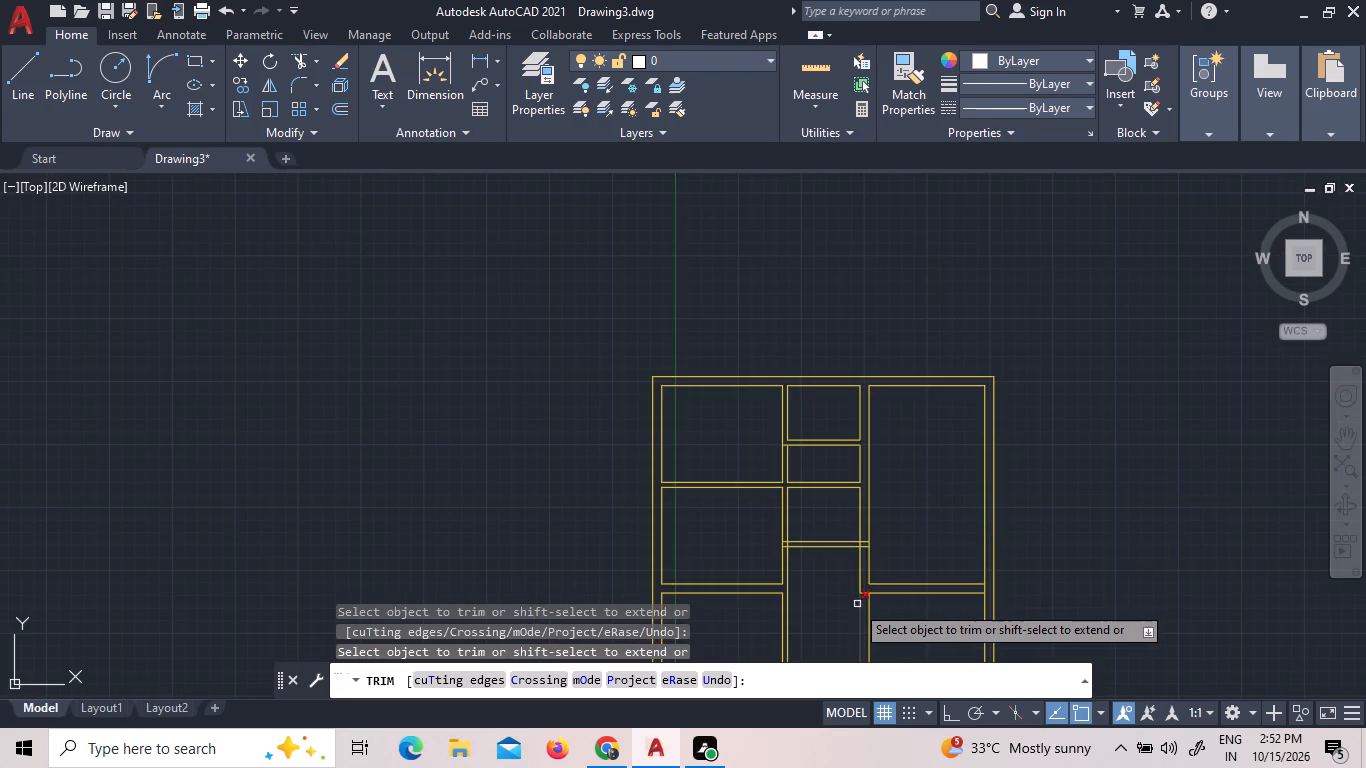
scroll(853, 606, "up", 3)
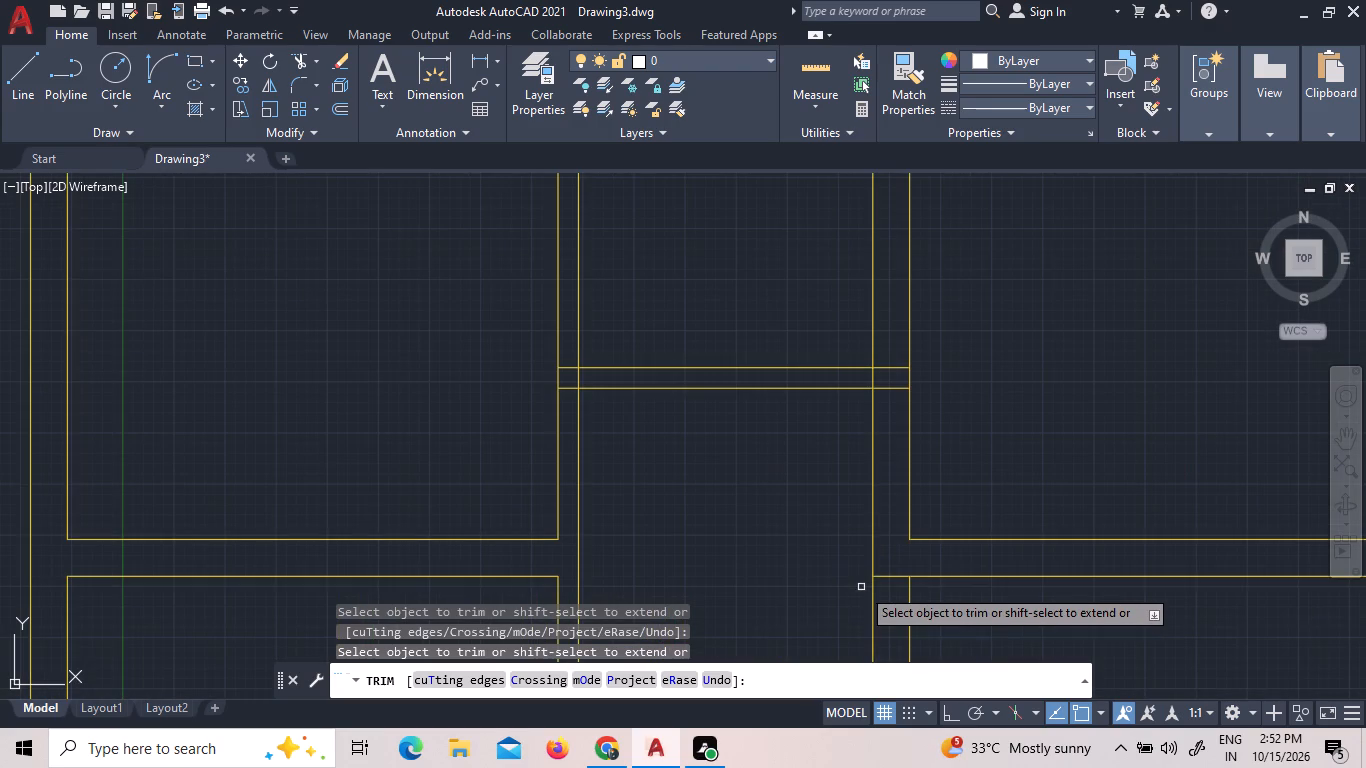
left_click(900, 369)
left_click(873, 379)
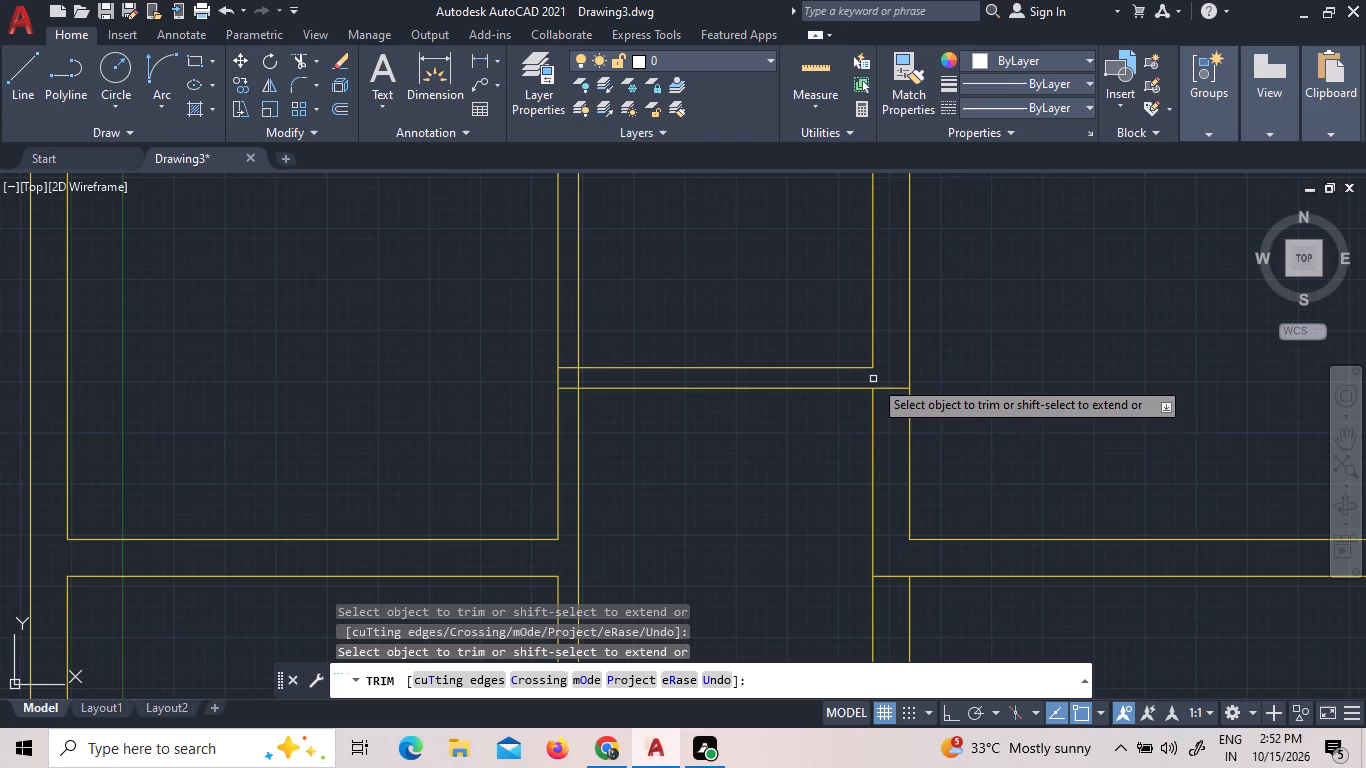
left_click(897, 392)
left_click(897, 373)
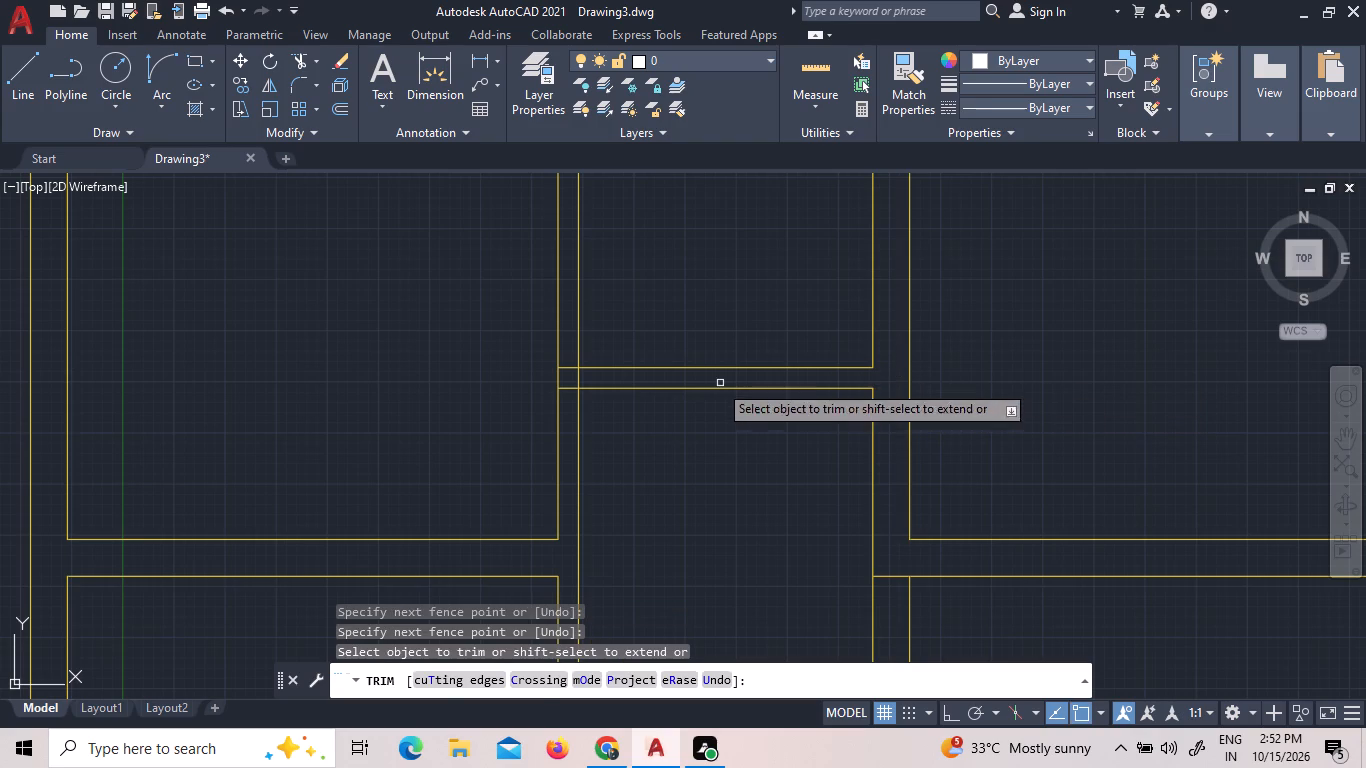
left_click(568, 367)
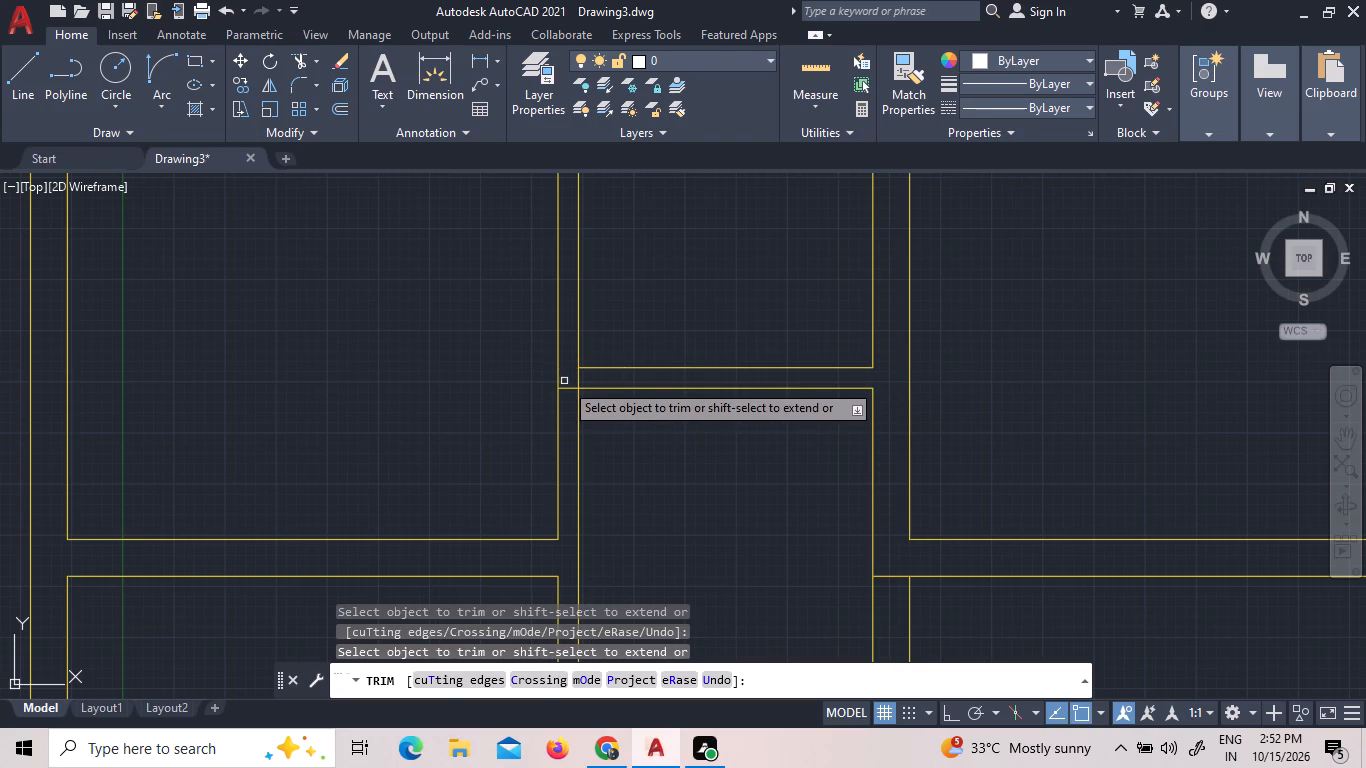
double_click(564, 390)
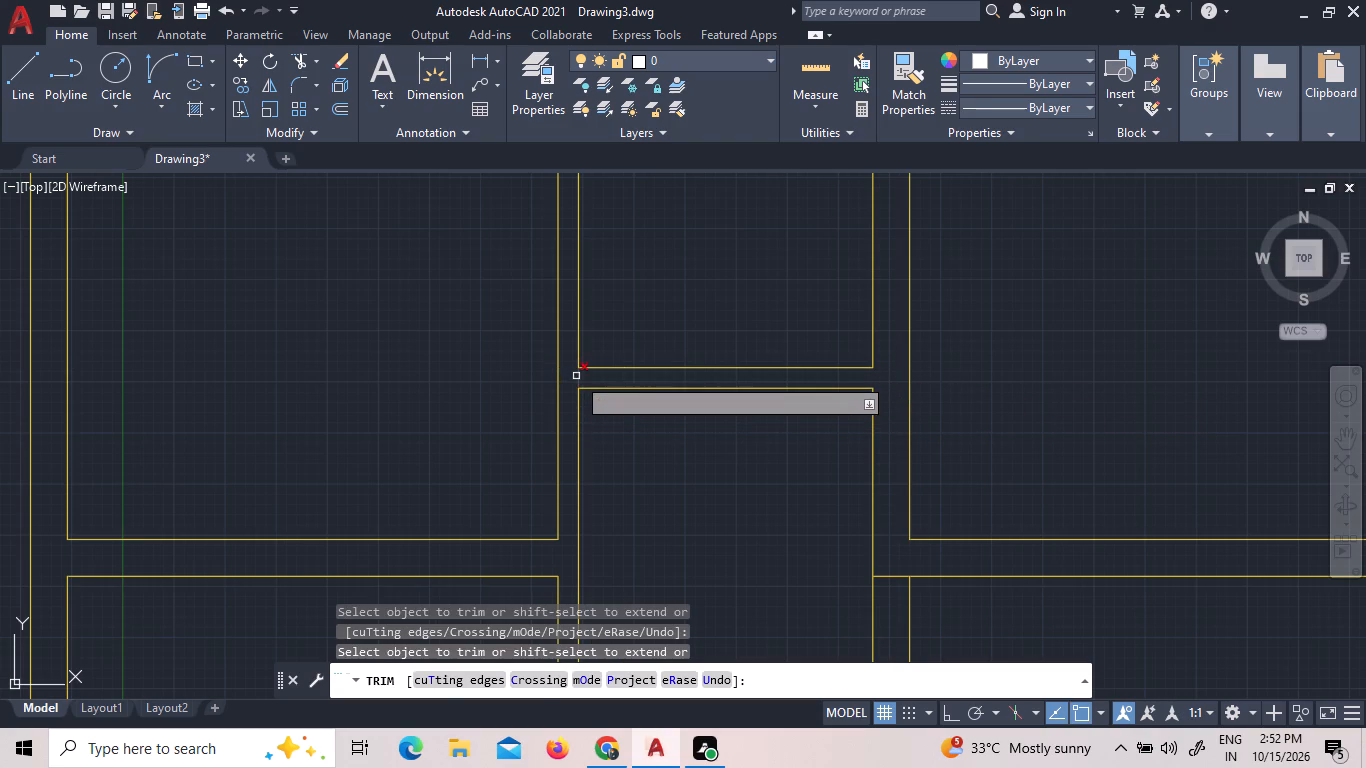
left_click(576, 376)
scroll(646, 453, "down", 3)
scroll(668, 451, "up", 1)
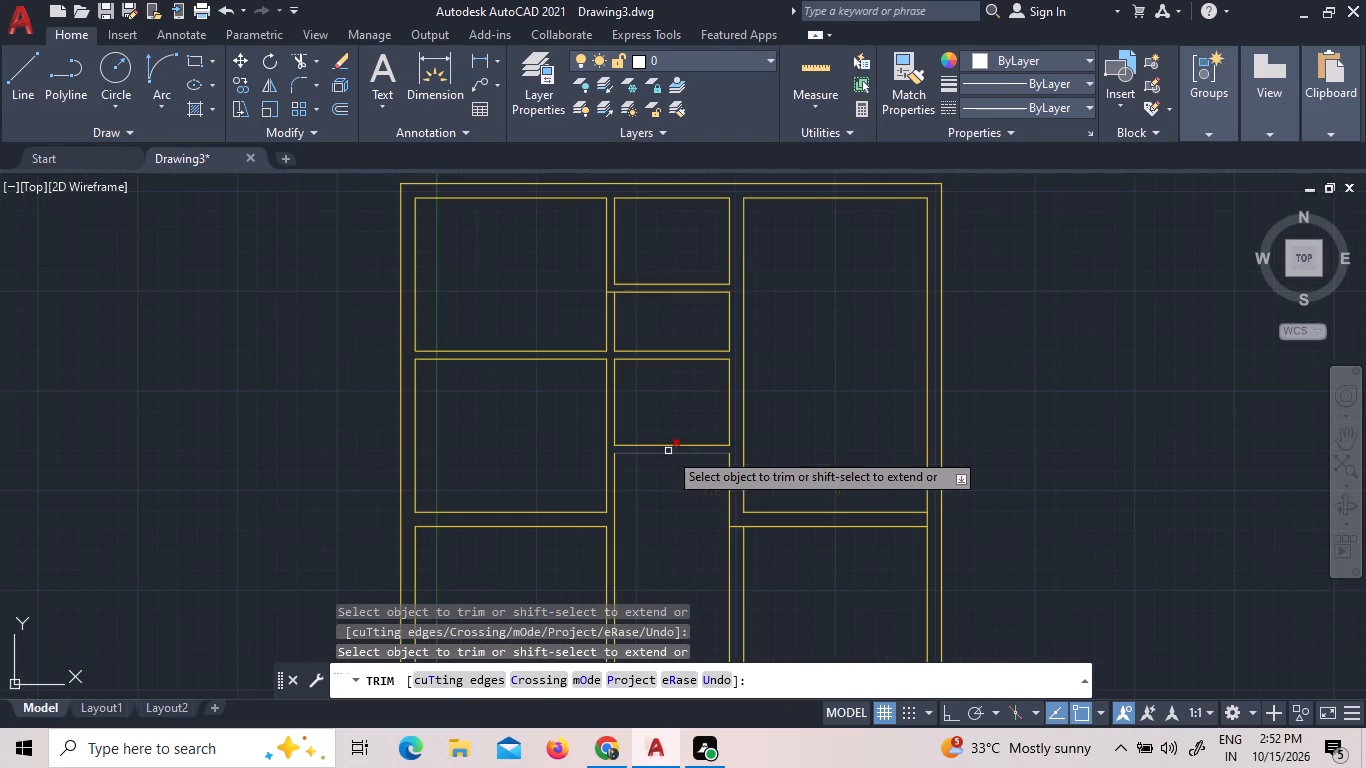
right_click(656, 416)
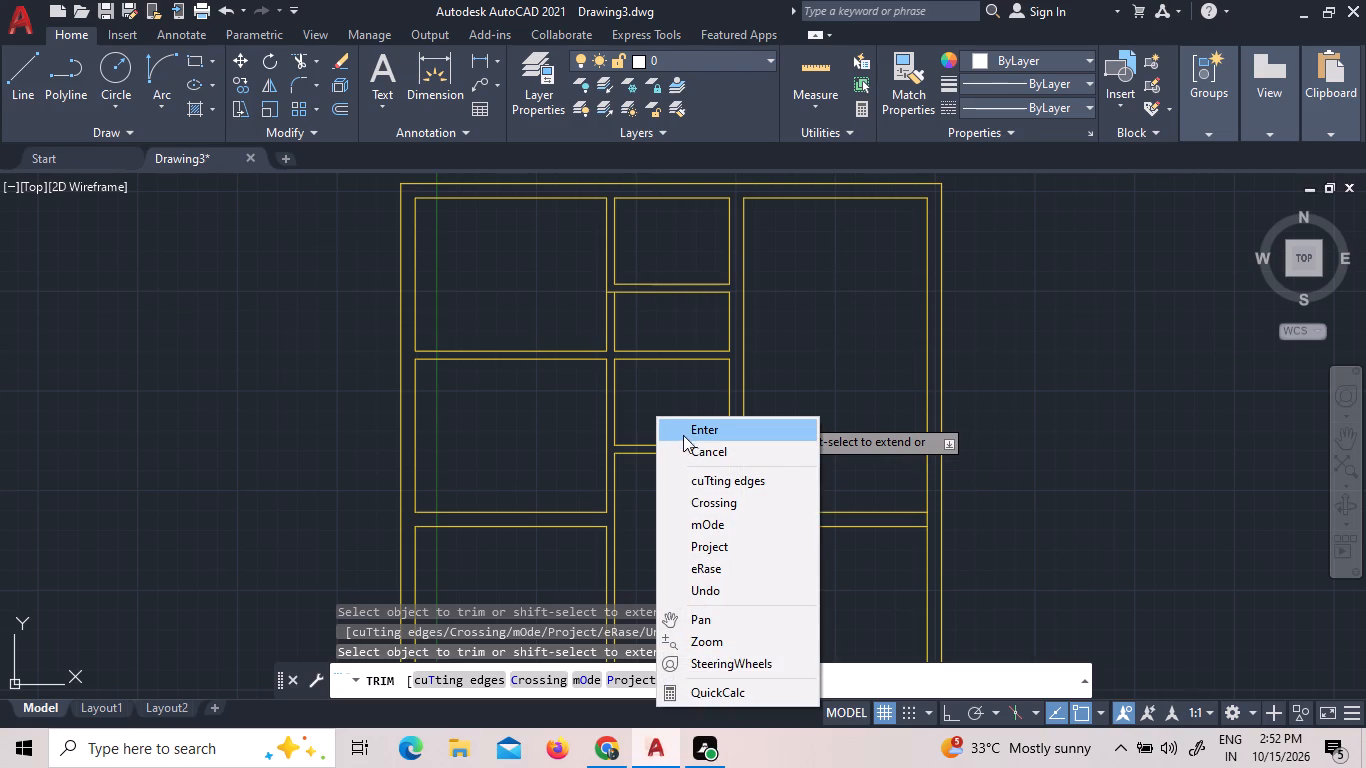
left_click(688, 438)
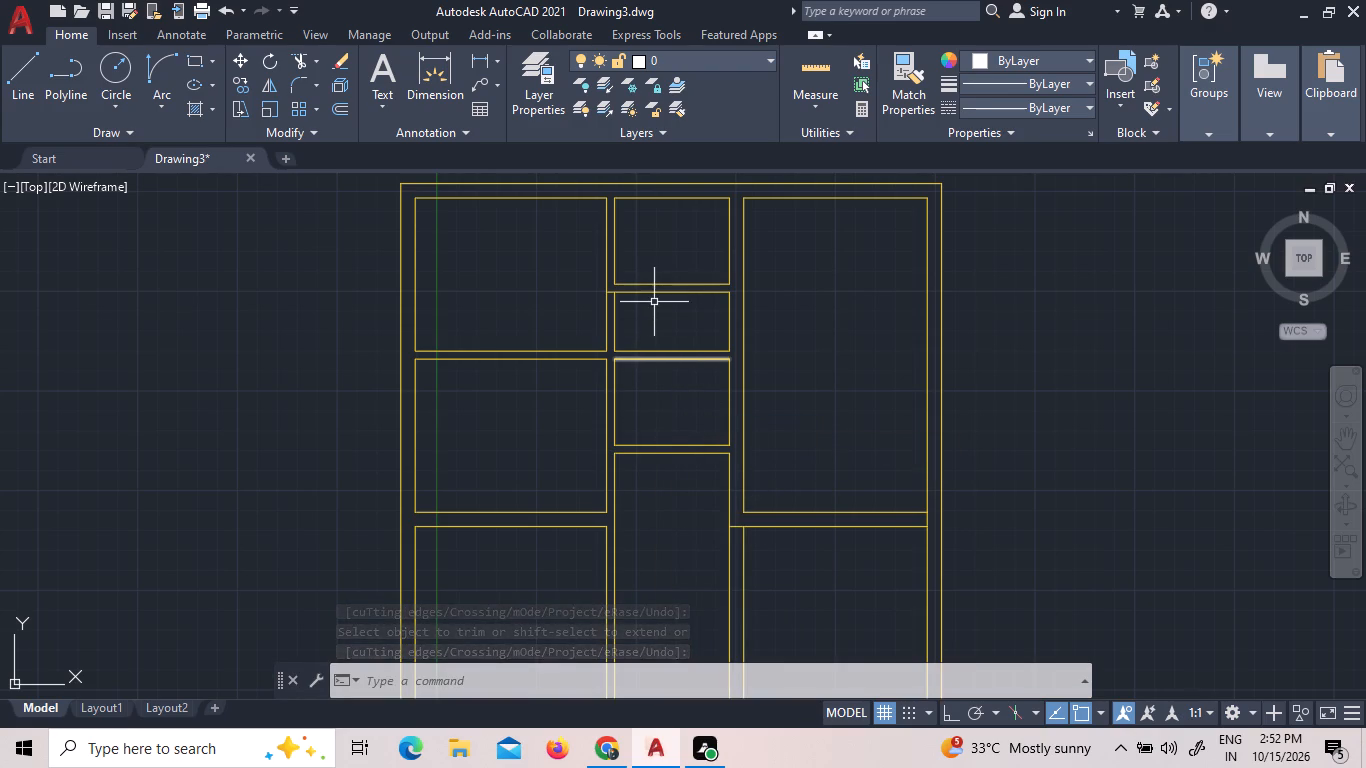
Trim the left overhang of the top middle room's lower partition line inside the wall shared with the left room.
scroll(607, 254, "up", 2)
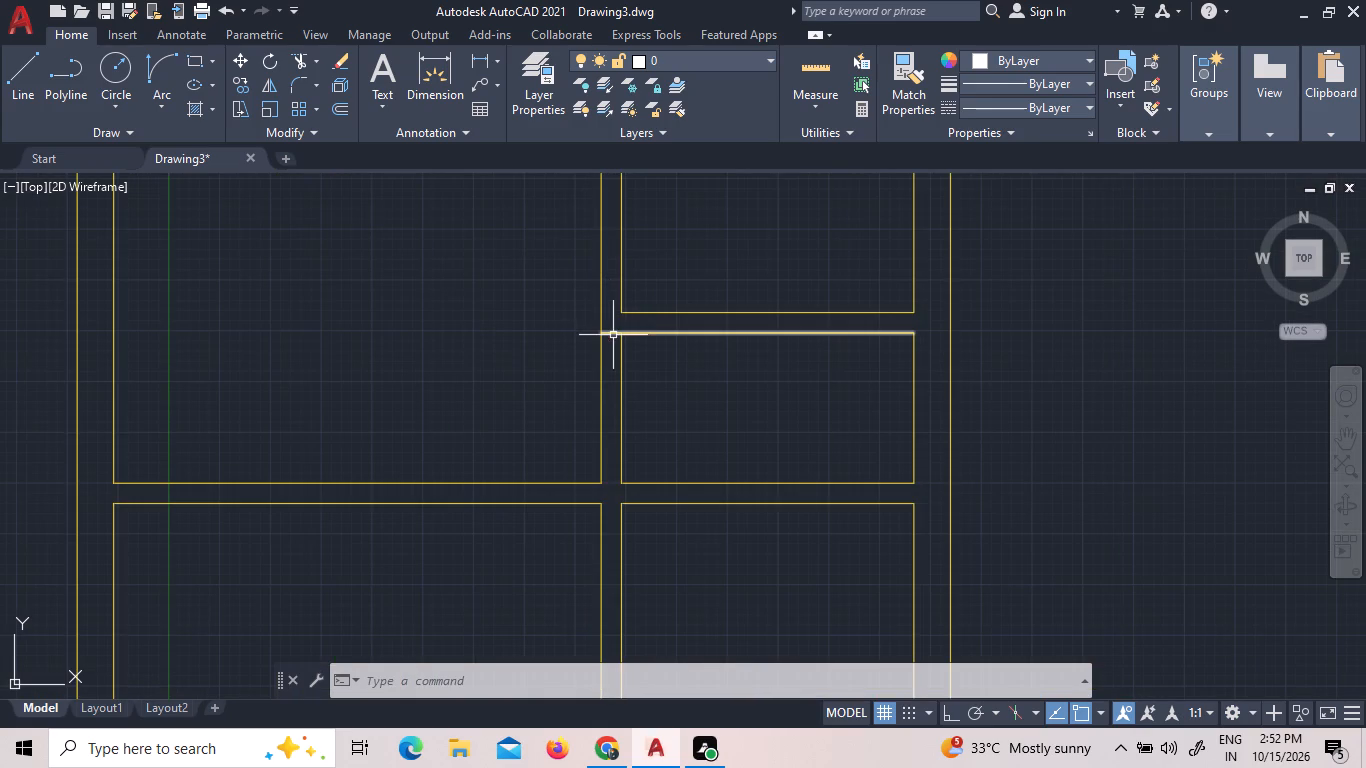
left_click(294, 63)
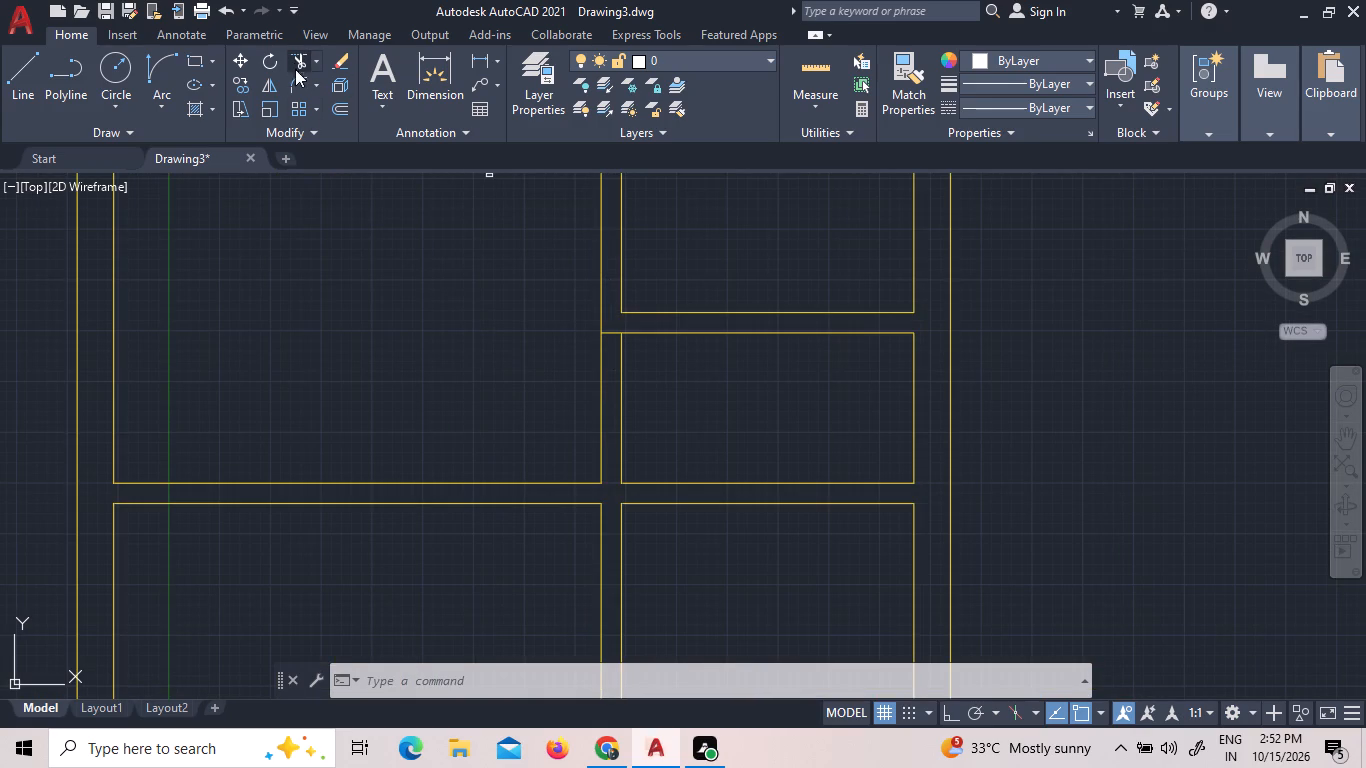
double_click(618, 336)
left_click(614, 331)
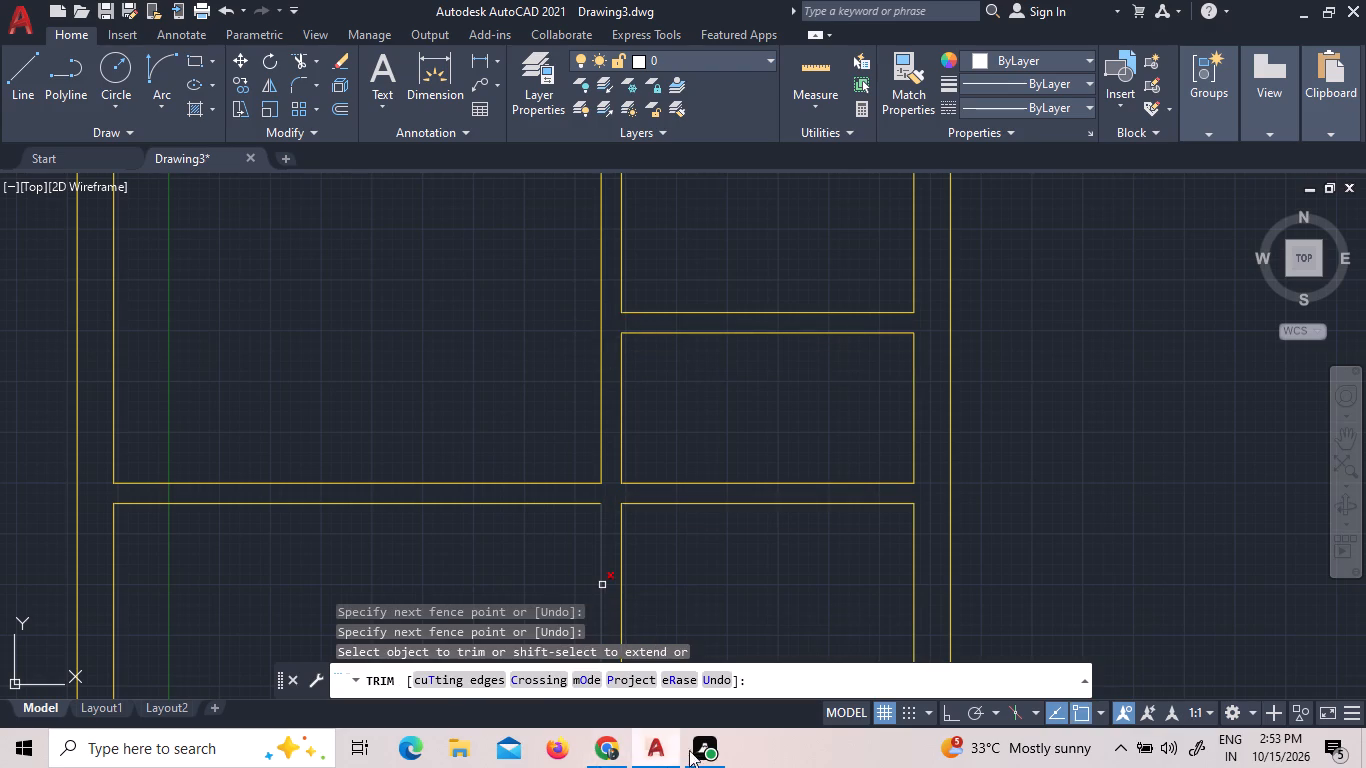
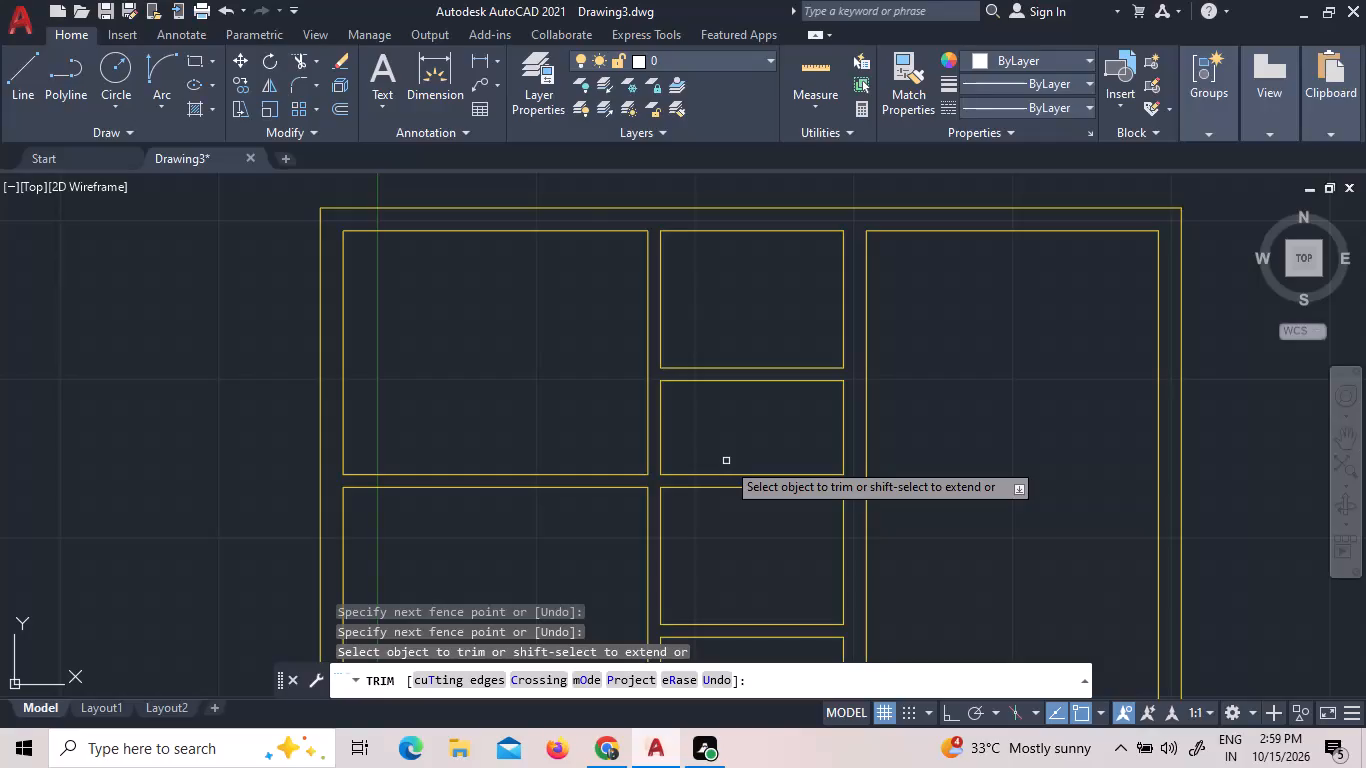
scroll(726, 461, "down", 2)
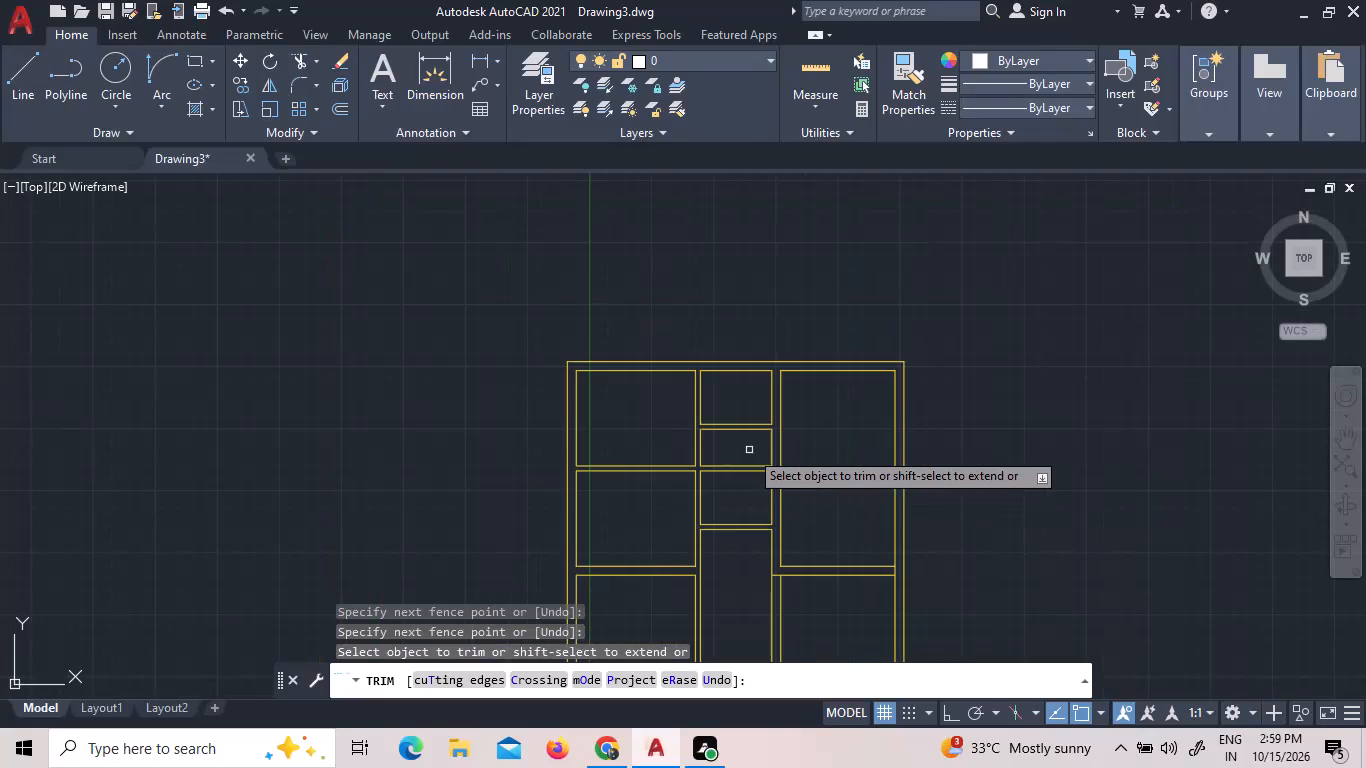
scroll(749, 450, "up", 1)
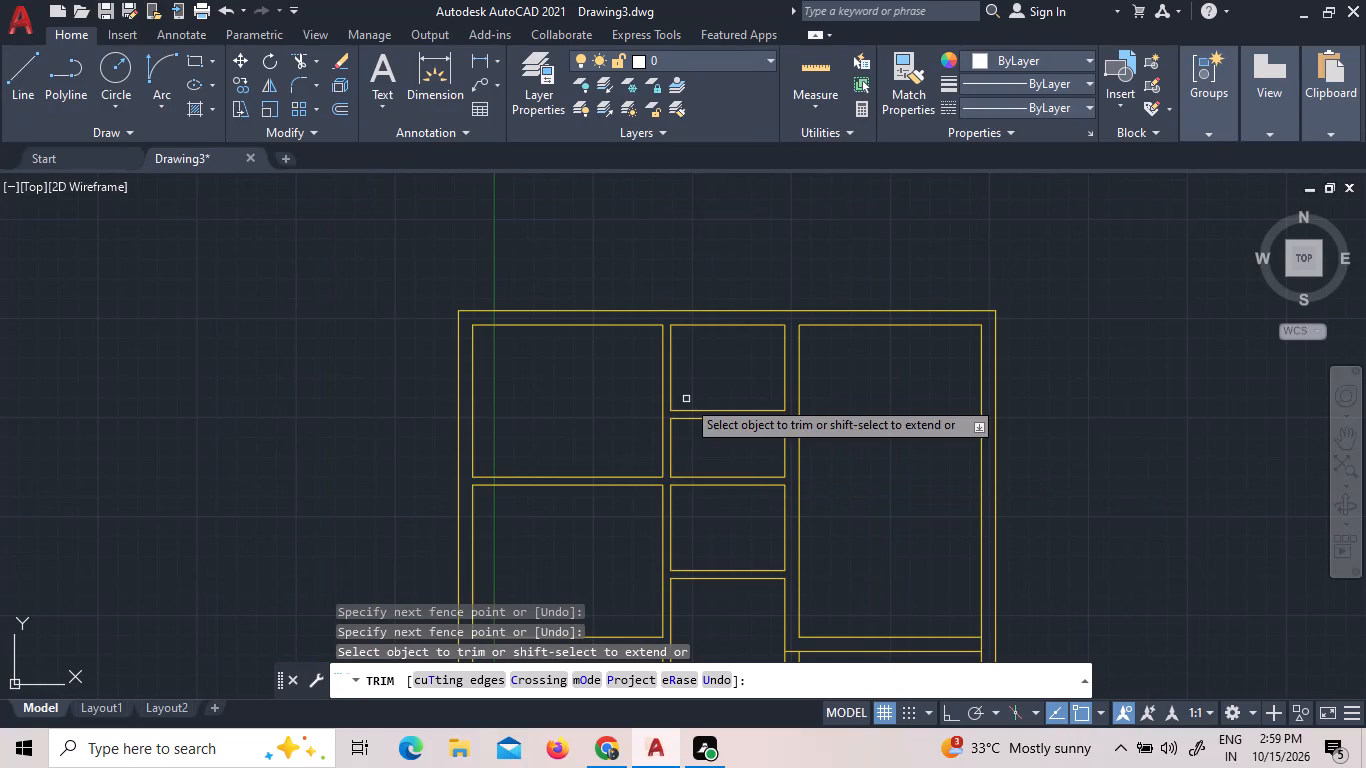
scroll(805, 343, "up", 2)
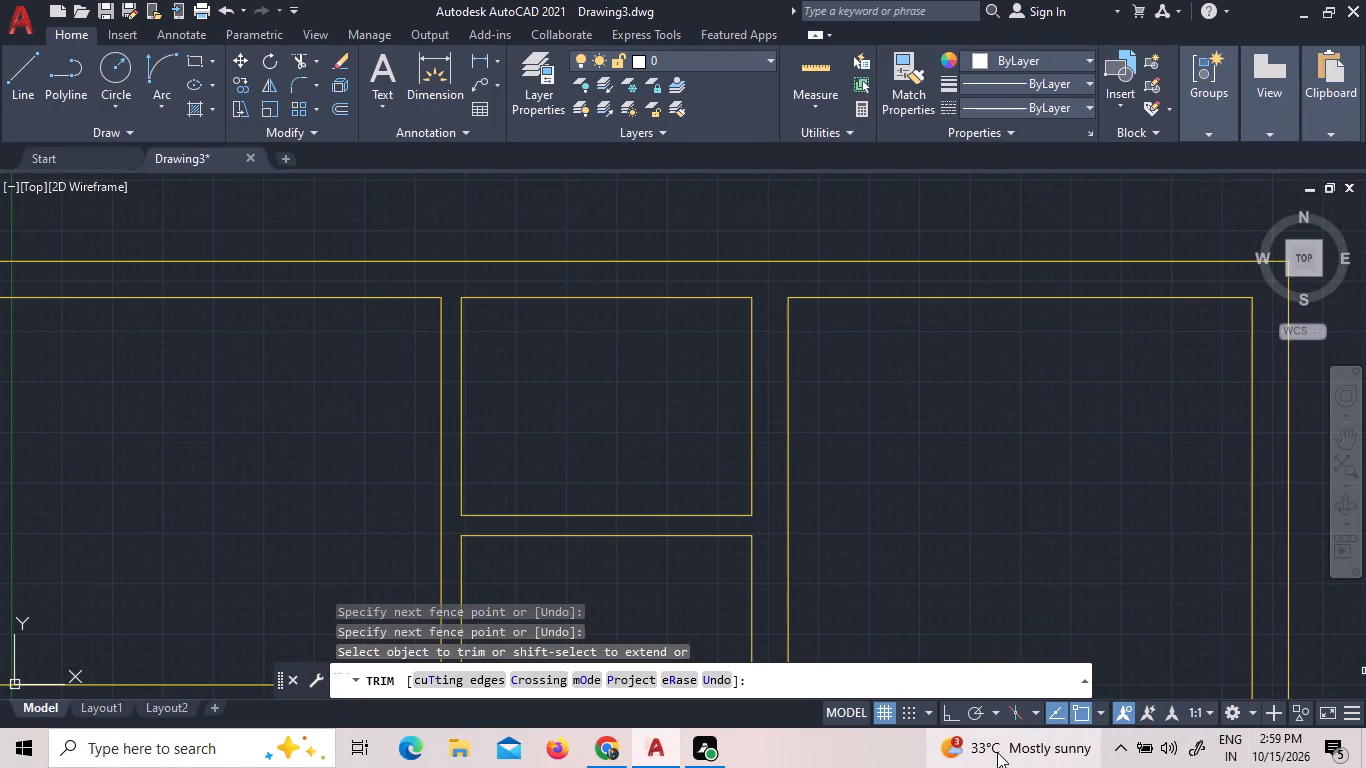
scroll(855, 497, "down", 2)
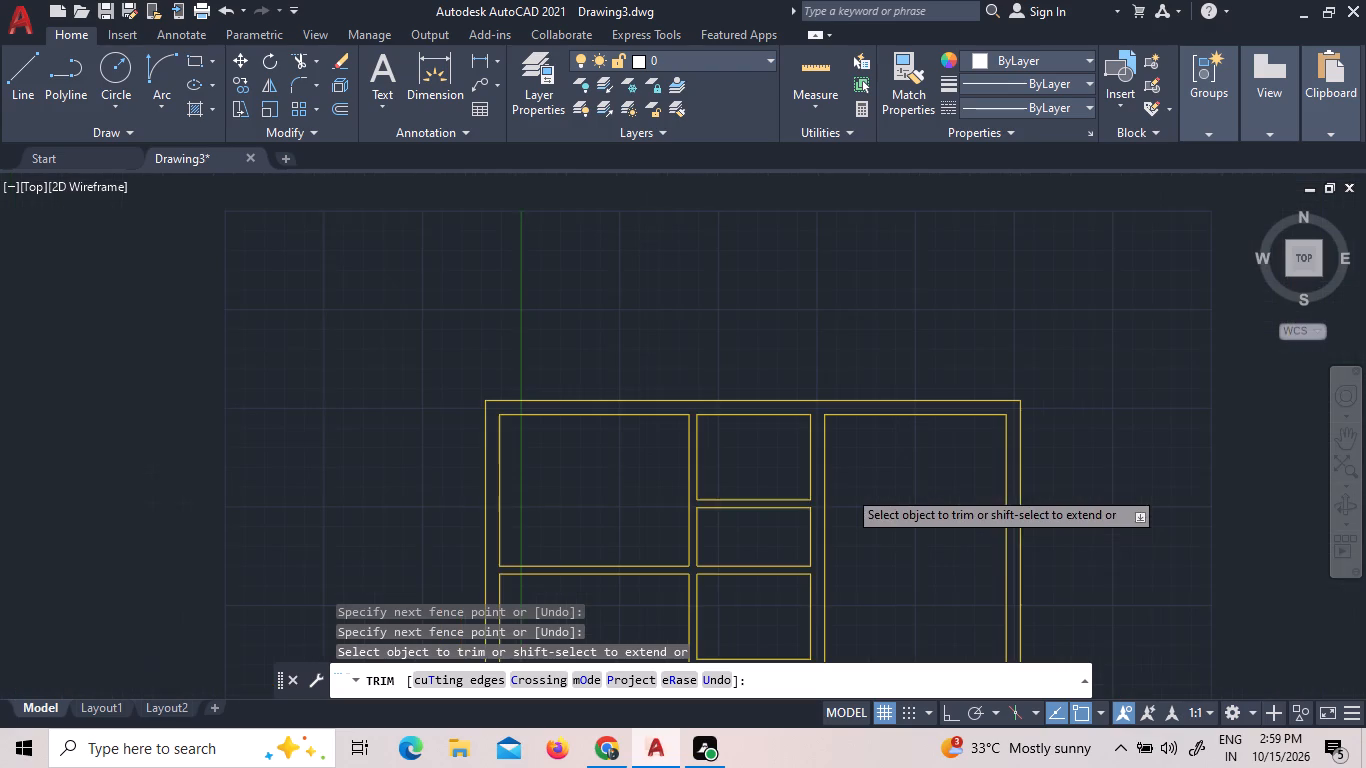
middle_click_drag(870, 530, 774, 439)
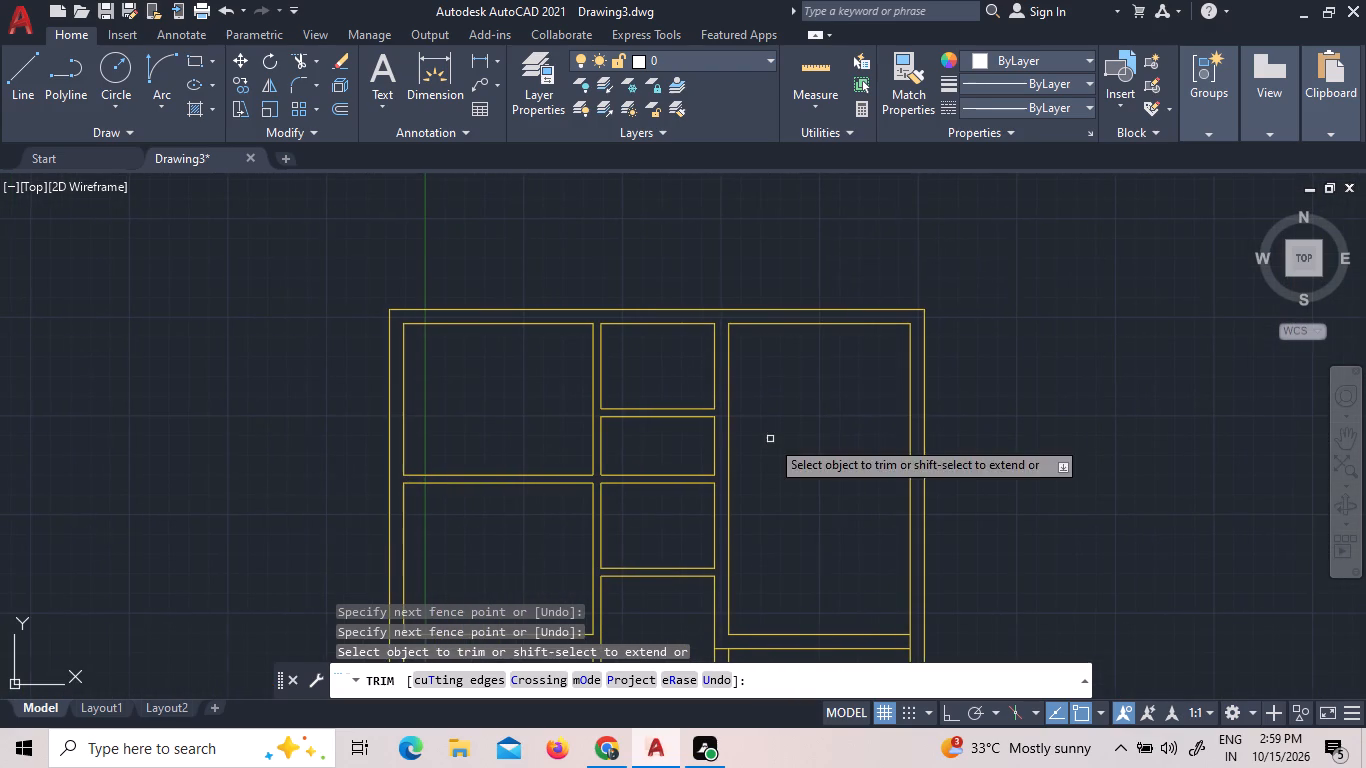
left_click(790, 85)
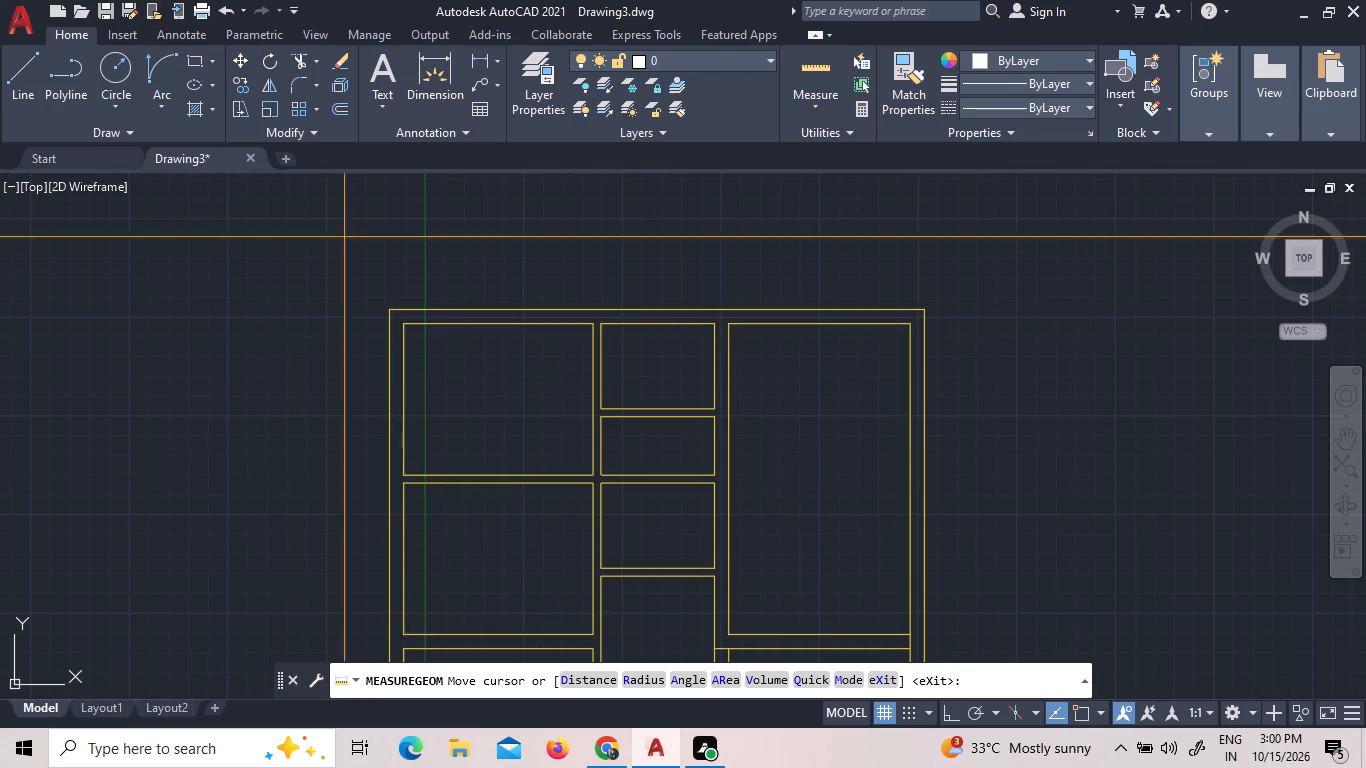
Draw a 9" line across the wall between the top middle room and the right room, level with their top inner edges.
left_click(1, 93)
left_click(20, 81)
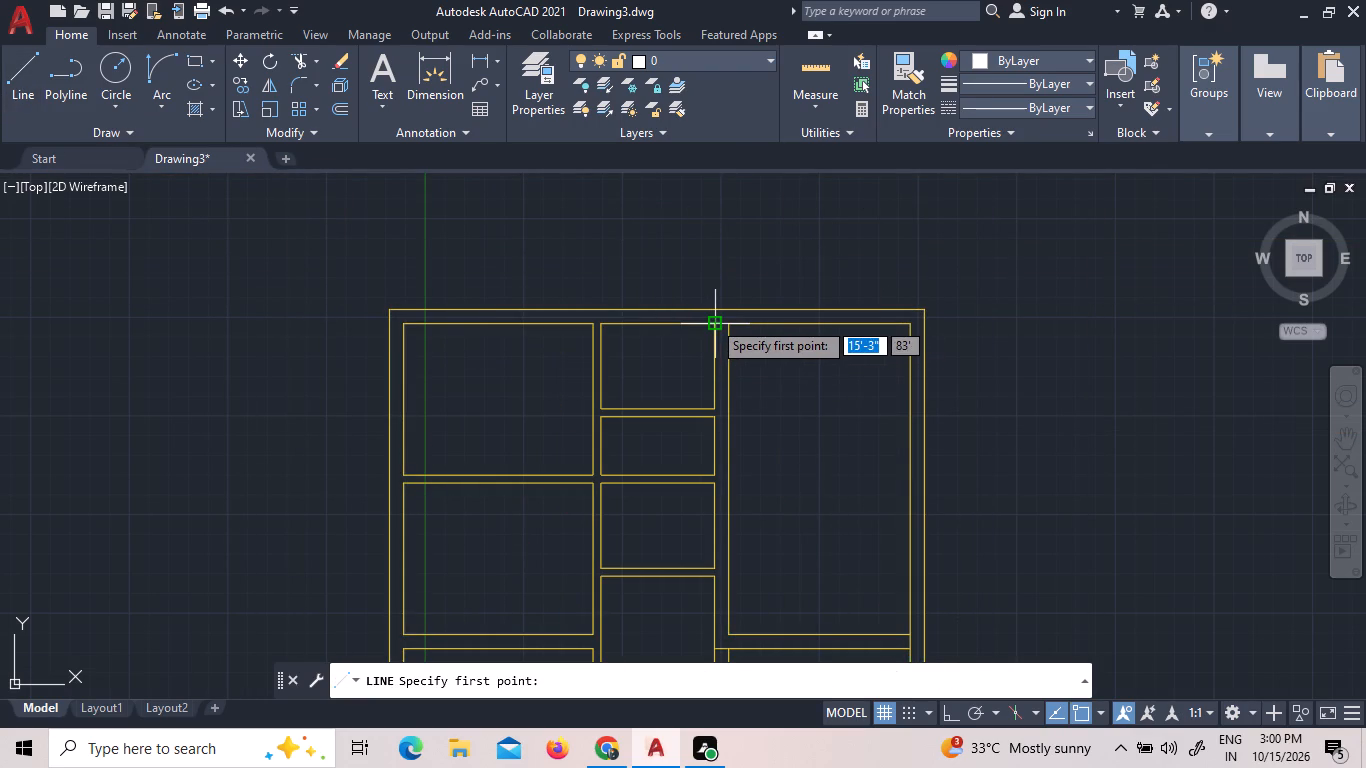
scroll(712, 320, "up", 2)
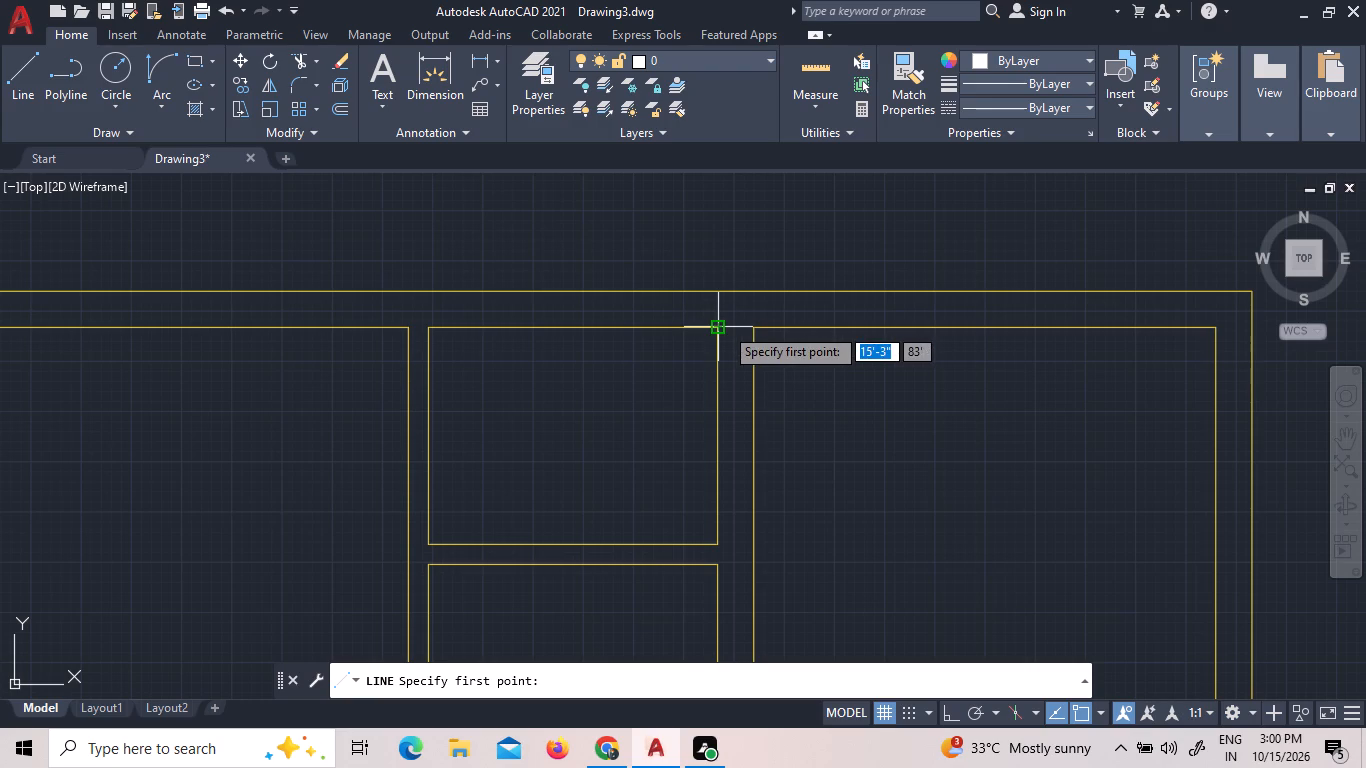
left_click(724, 326)
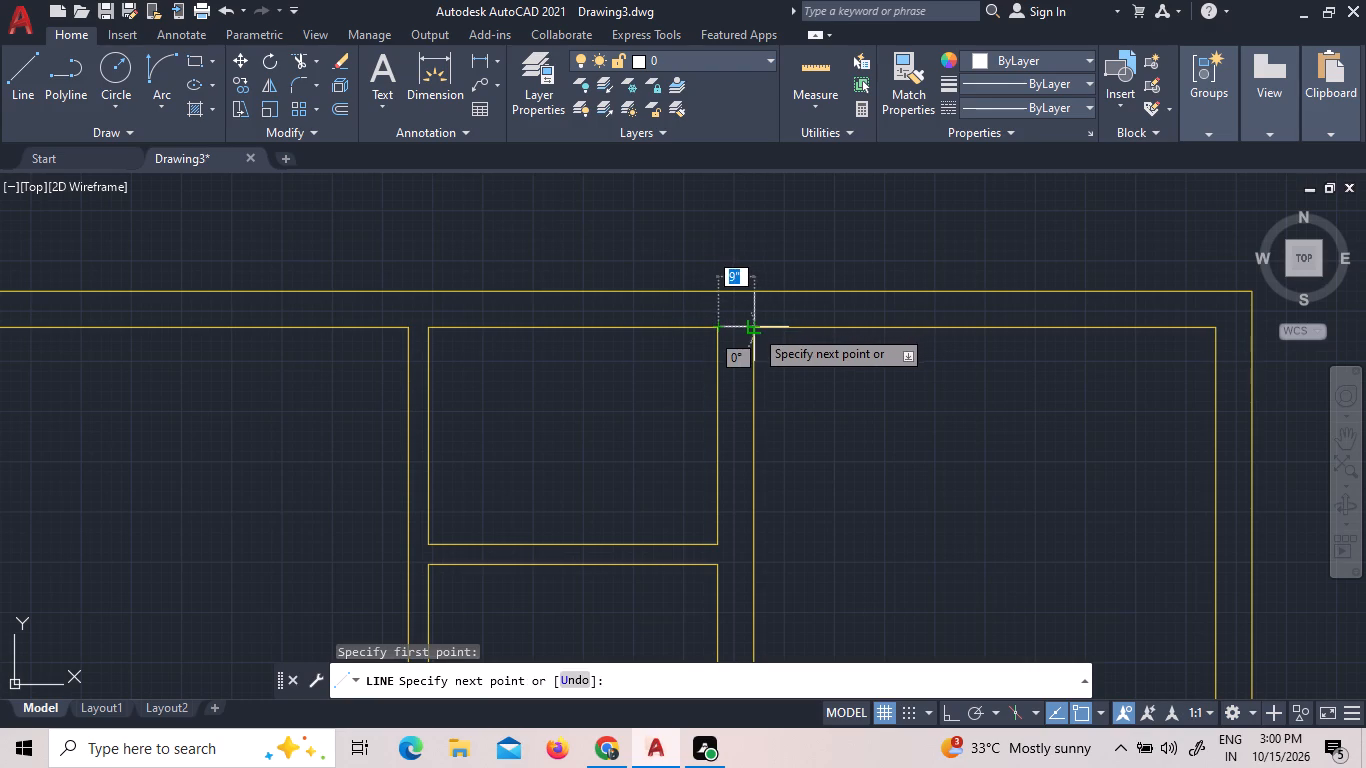
left_click(754, 328)
right_click(754, 328)
left_click(757, 344)
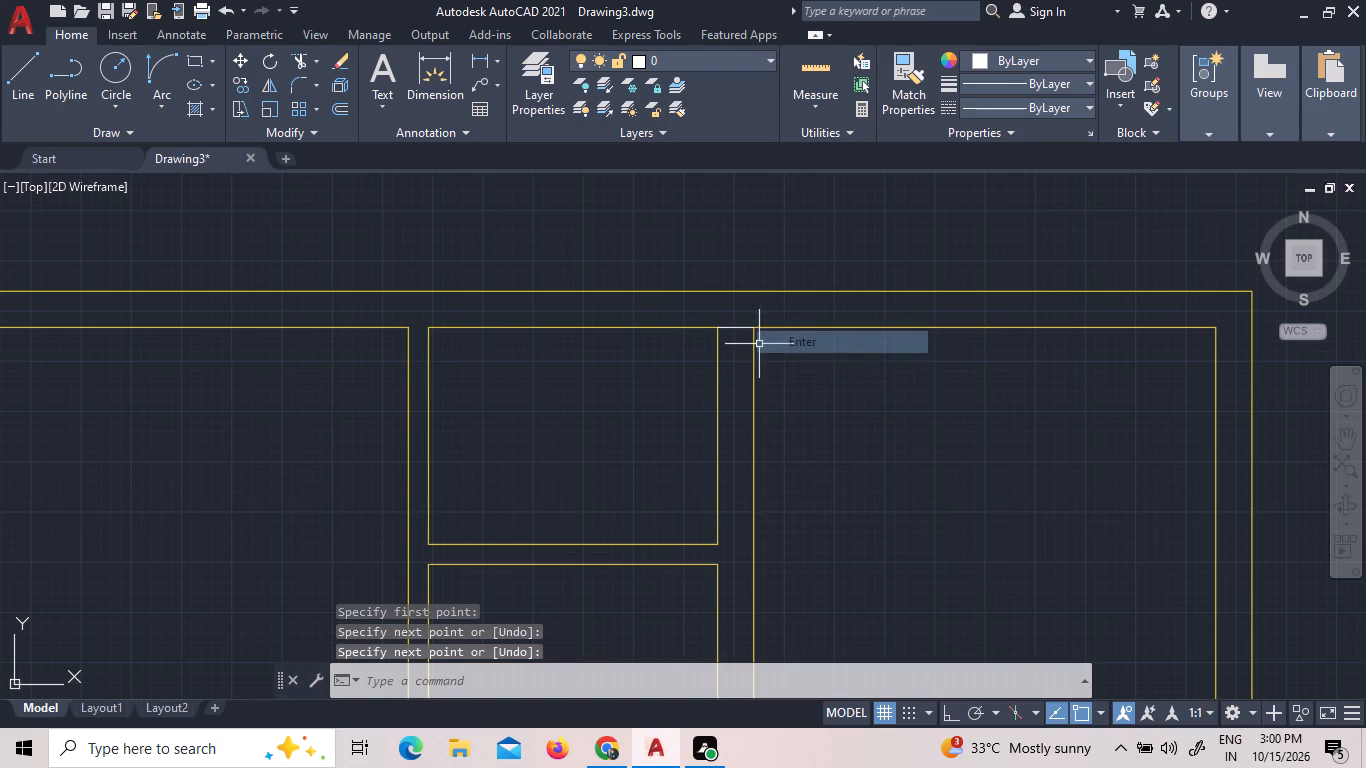
Offset the short line at the top of the wall between the top middle and right rooms 5" downward.
left_click(343, 108)
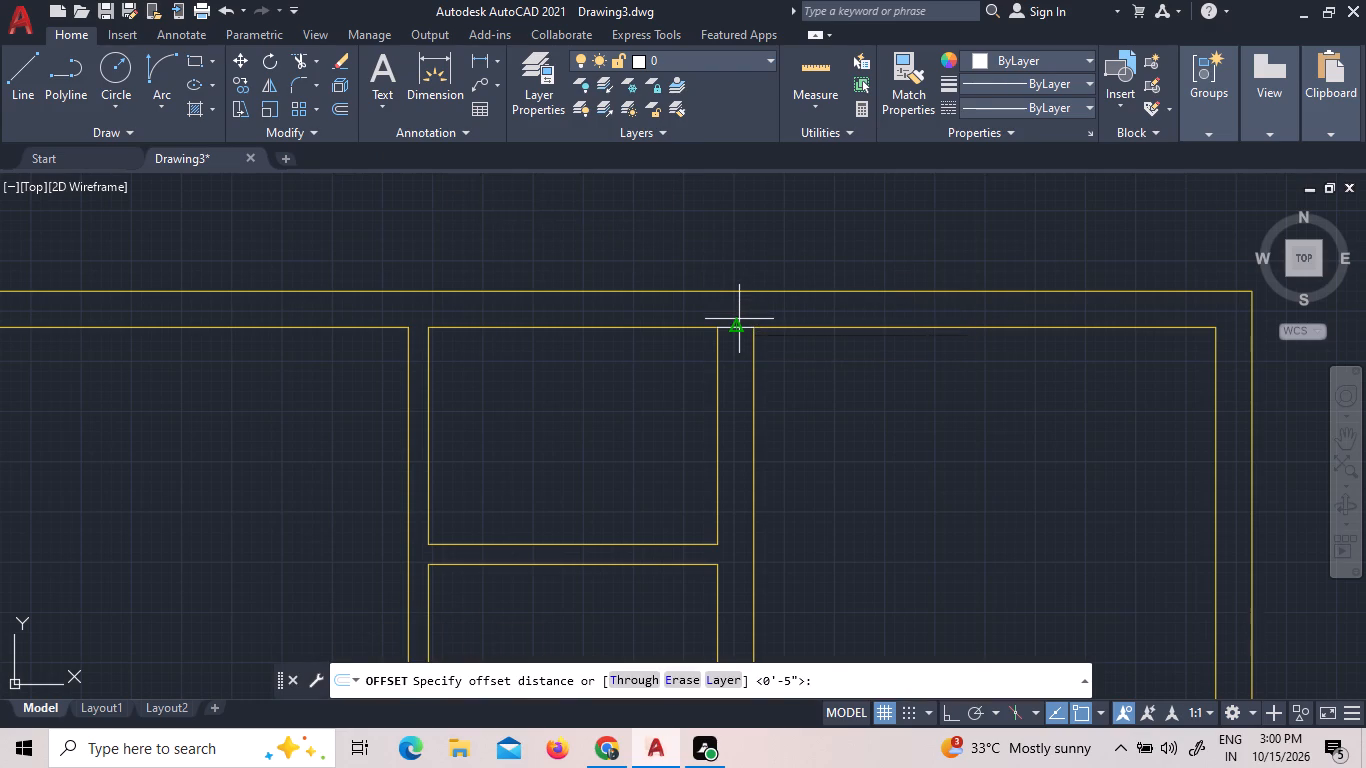
key("5")
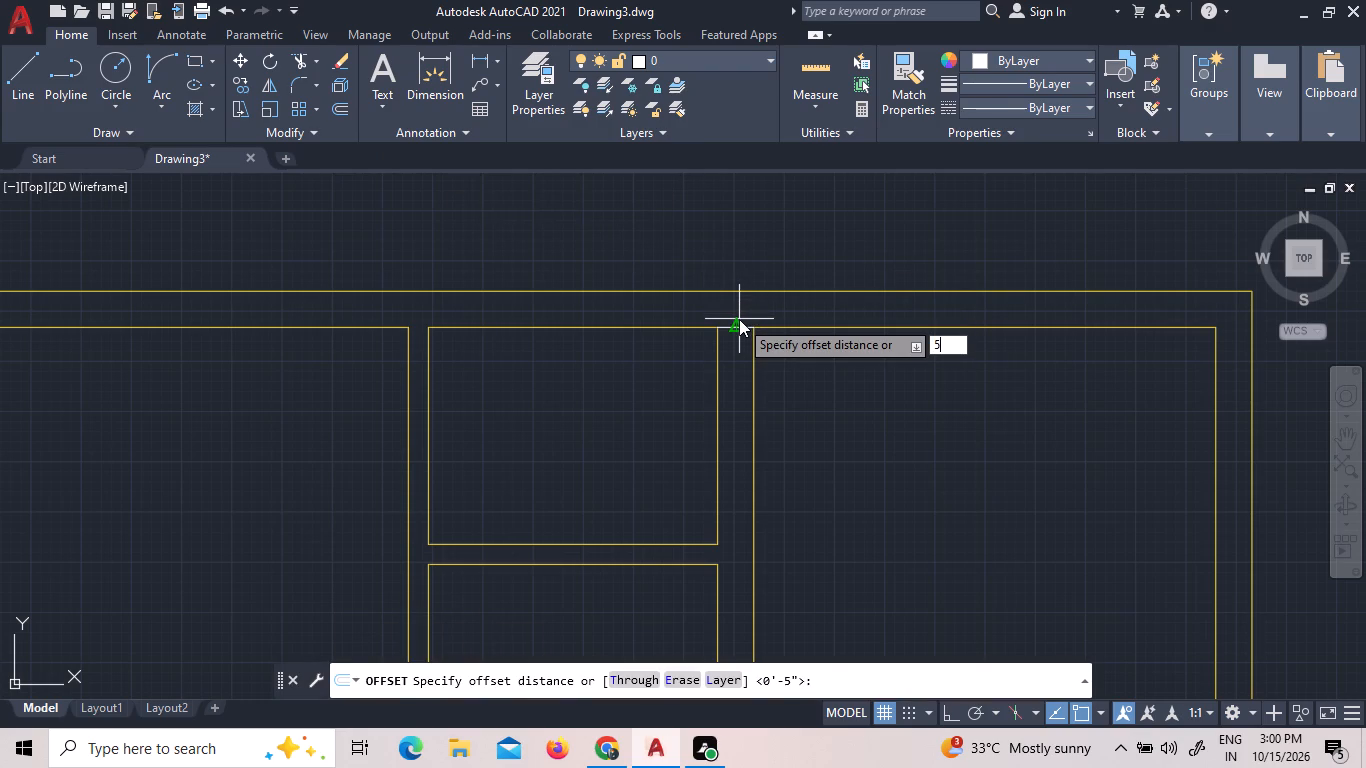
key("shift+quotedbl")
key("Return")
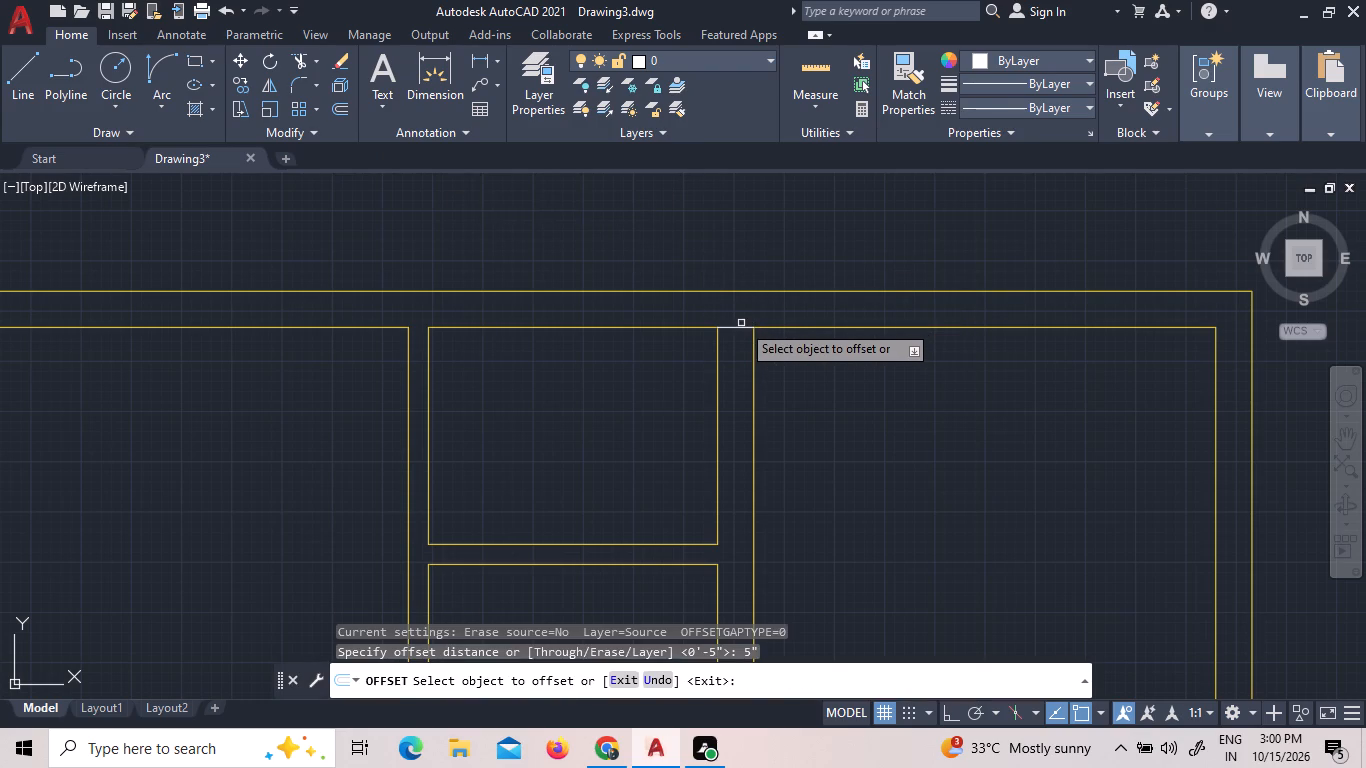
left_click(737, 327)
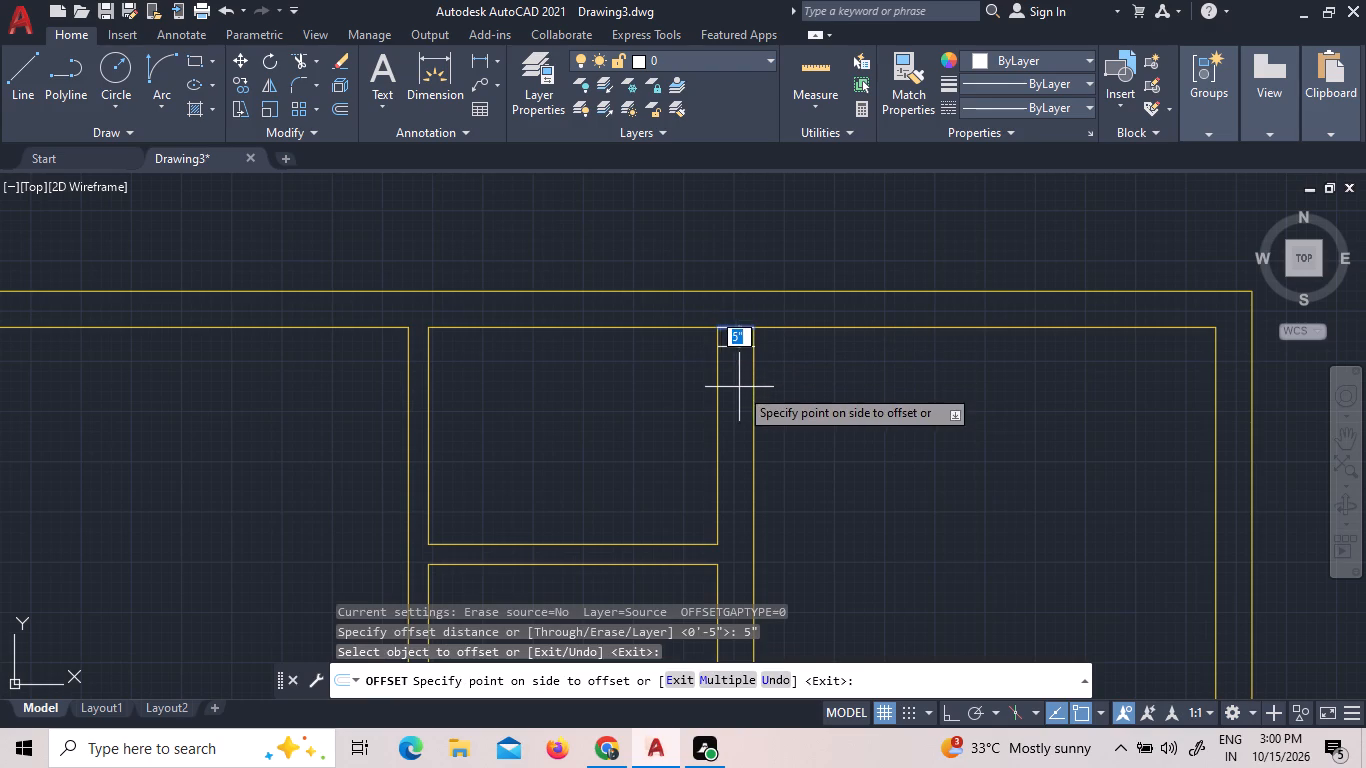
left_click(741, 387)
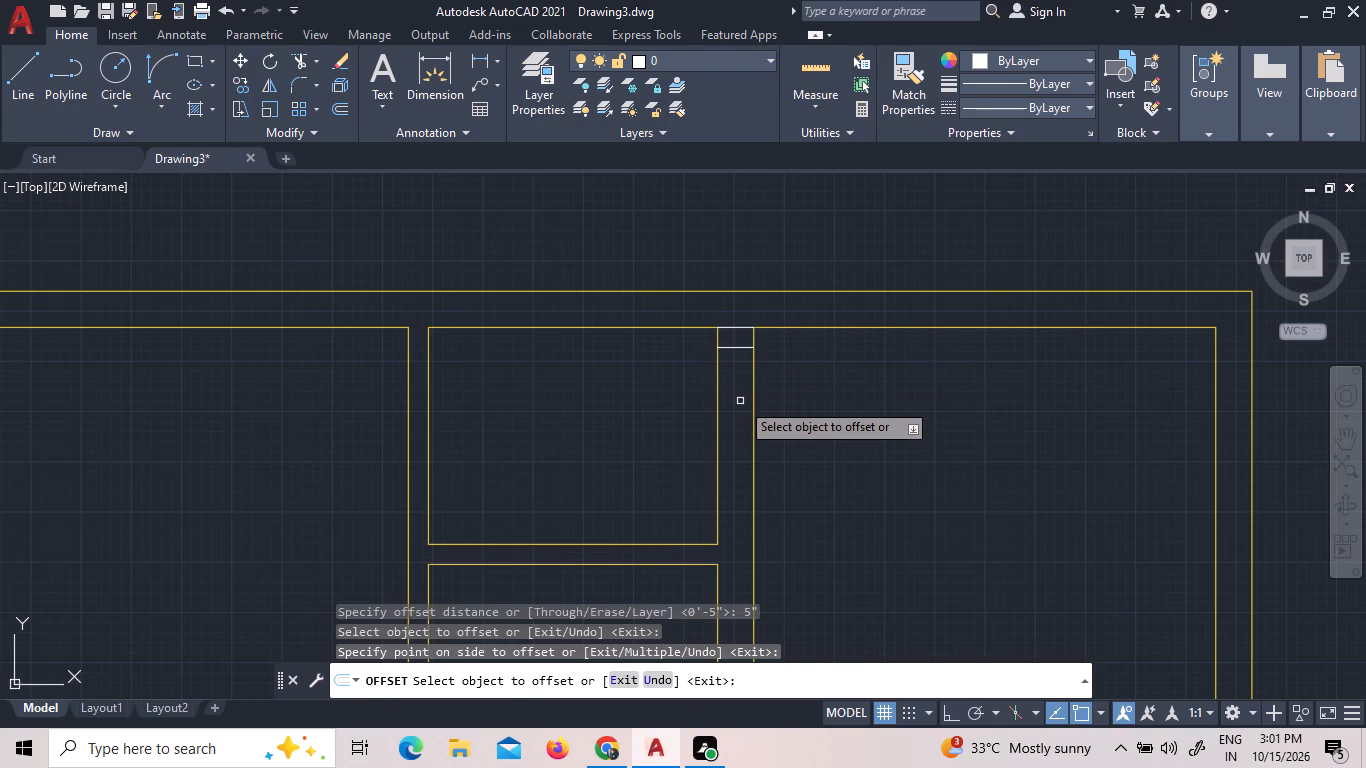
Draw a 5" line across the wall between the top left room and second middle room, level with their bottom edges.
scroll(546, 407, "down", 1)
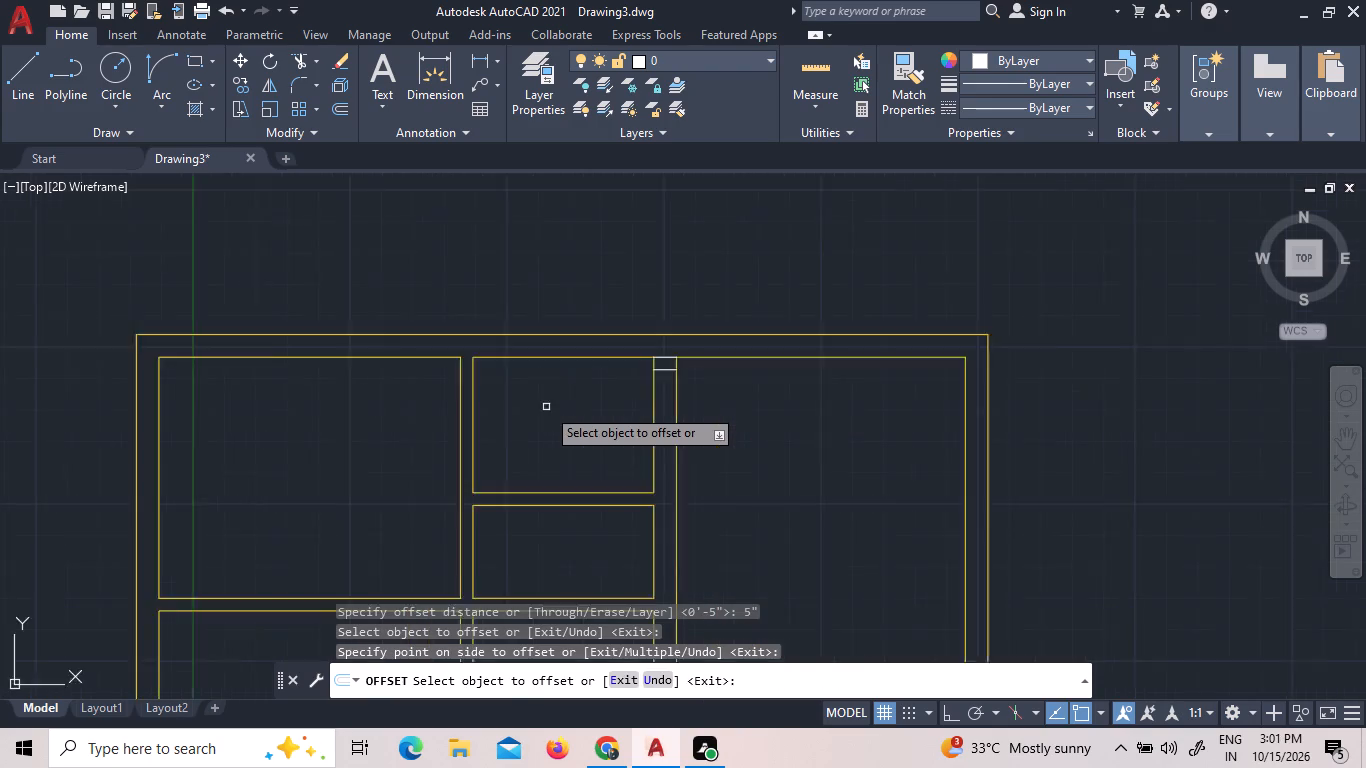
scroll(546, 407, "down", 1)
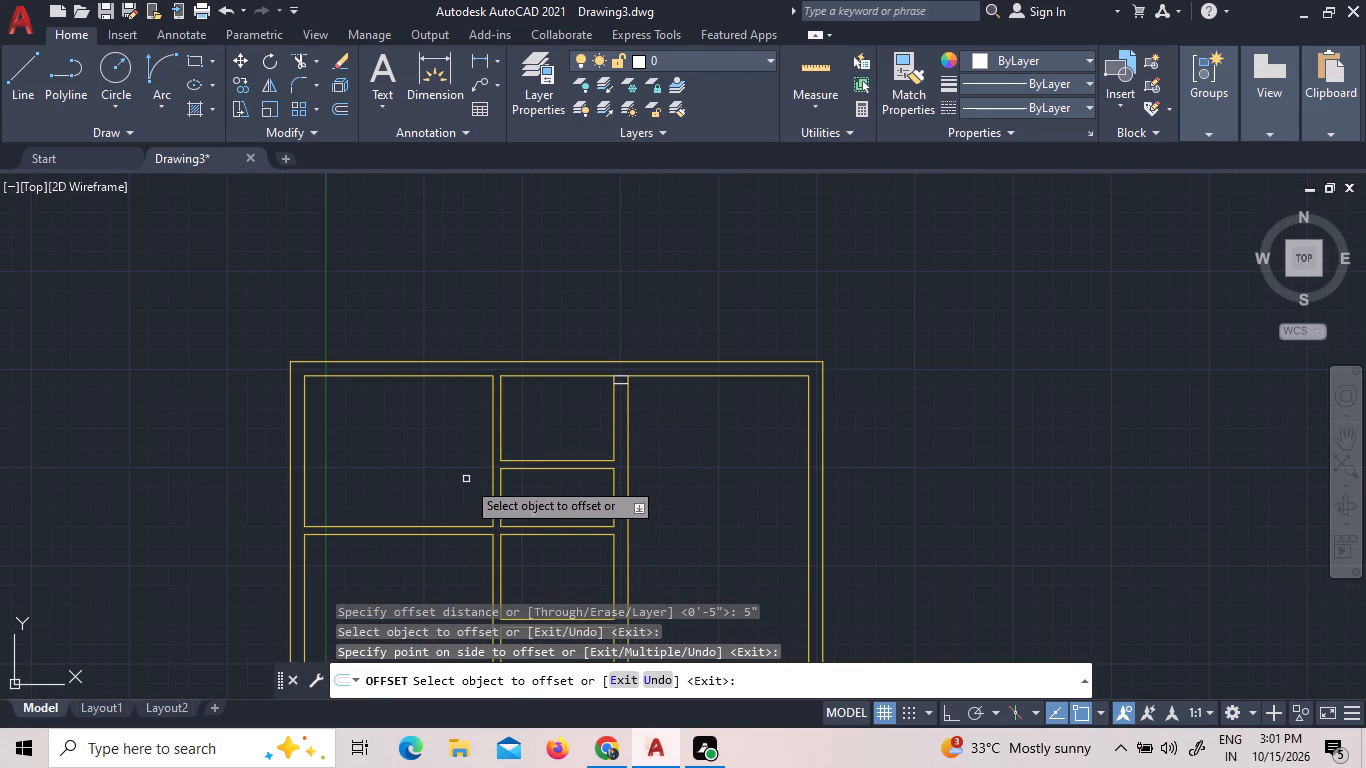
scroll(503, 529, "up", 1)
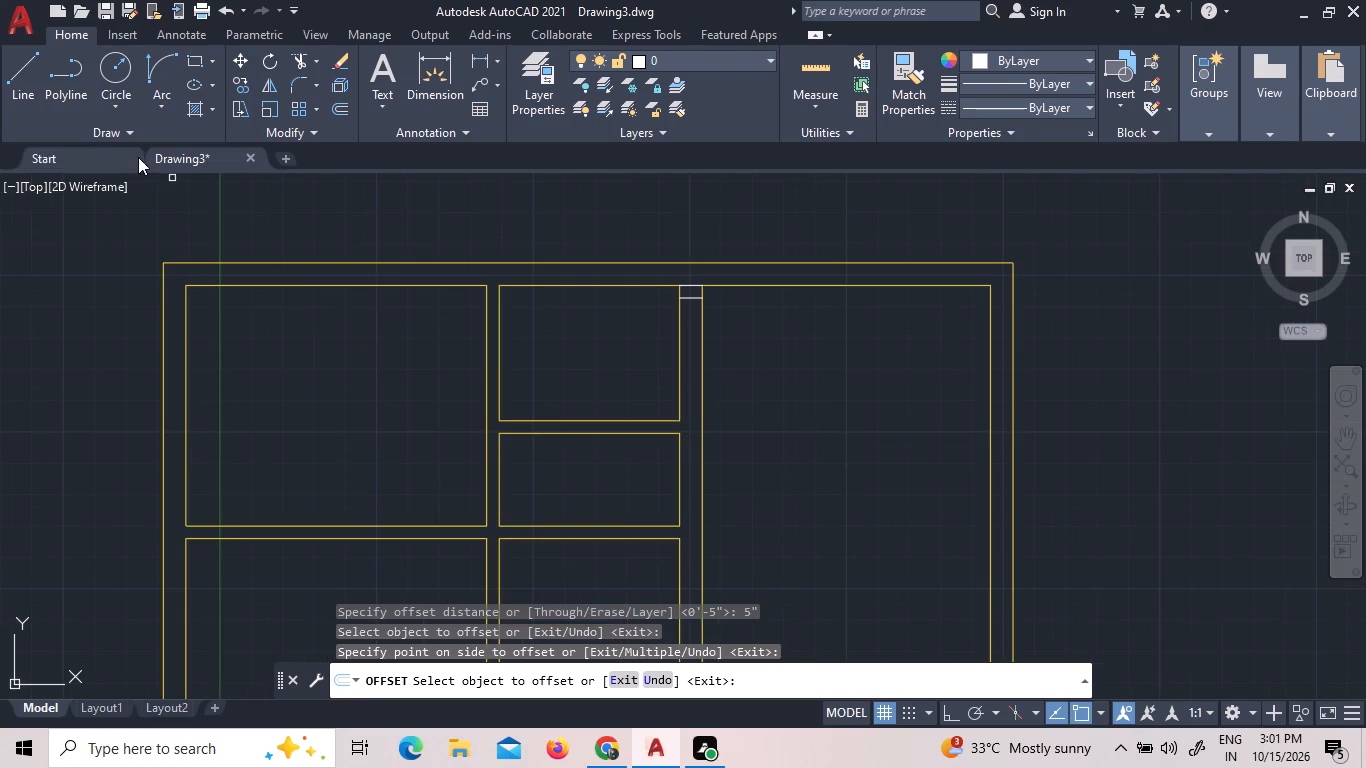
left_click(33, 91)
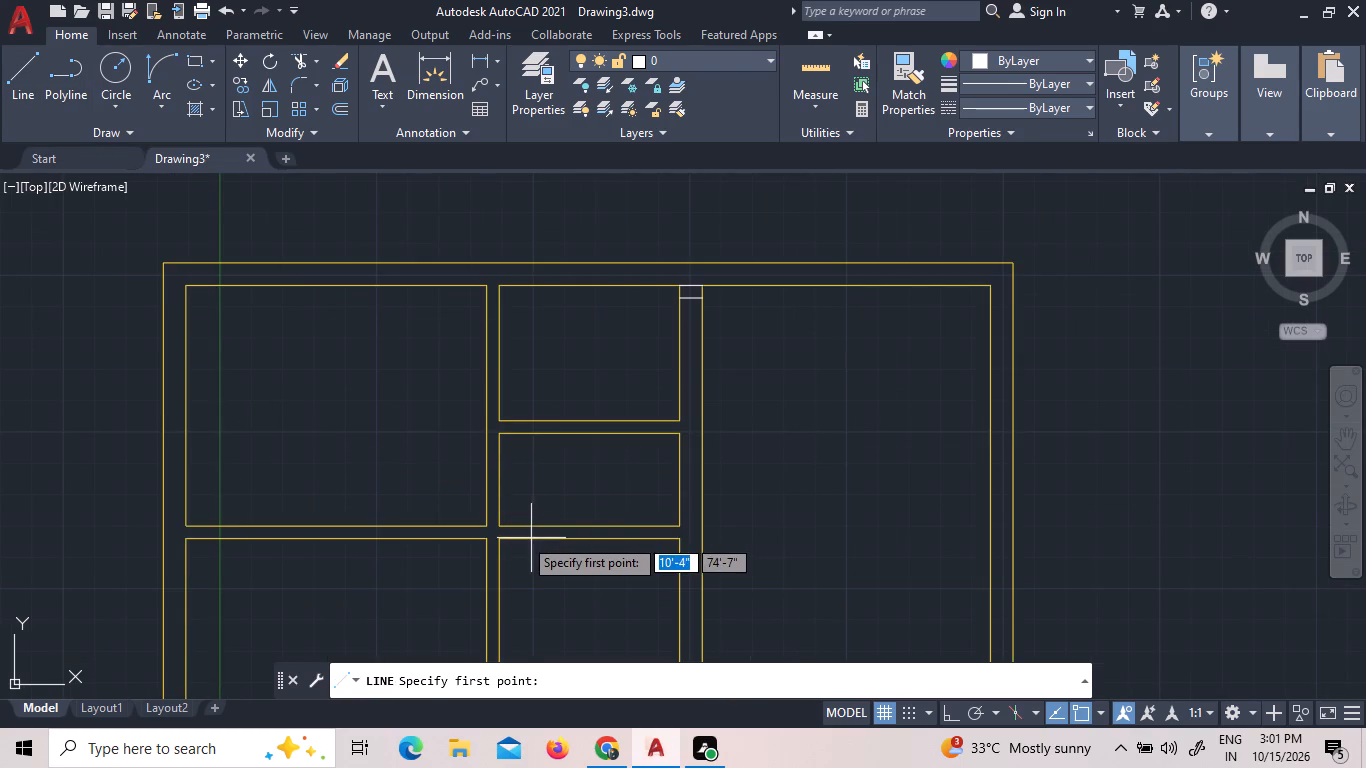
scroll(500, 535, "up", 3)
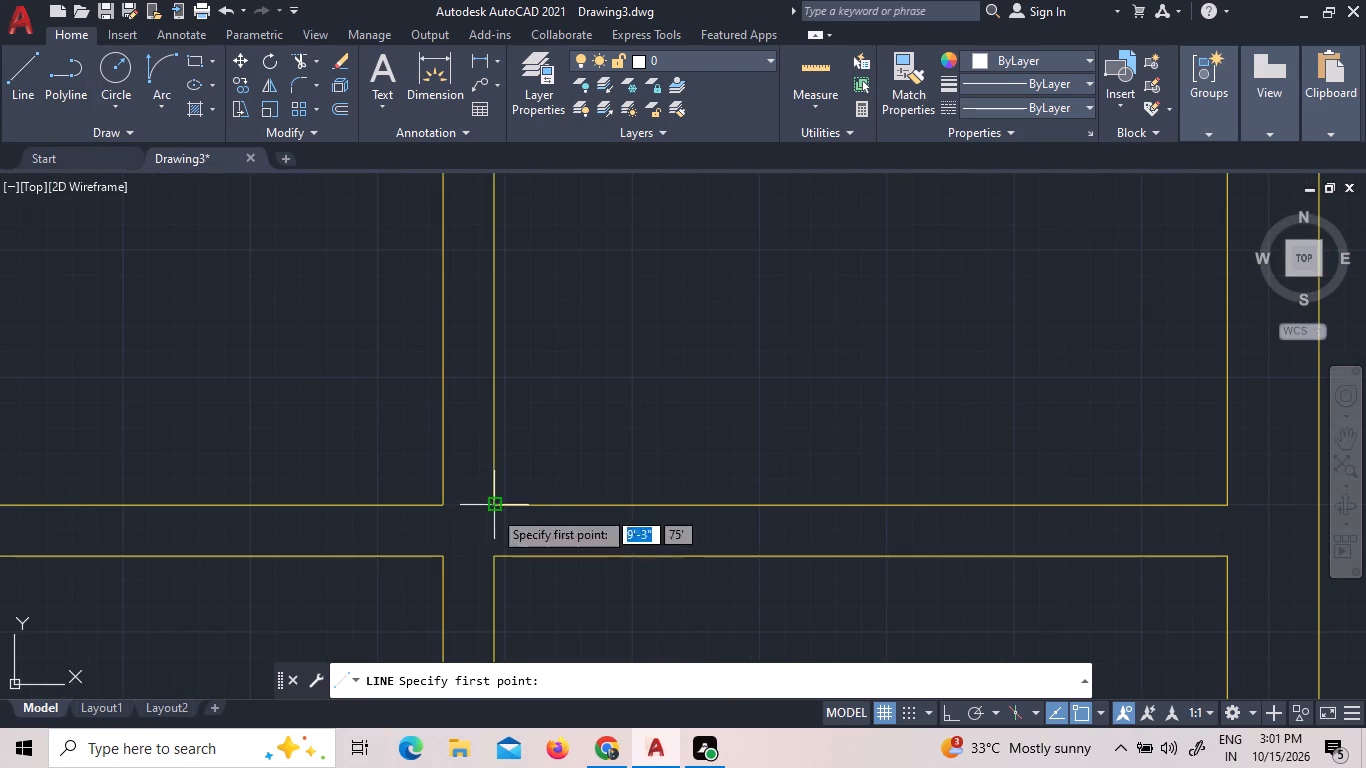
left_click(497, 507)
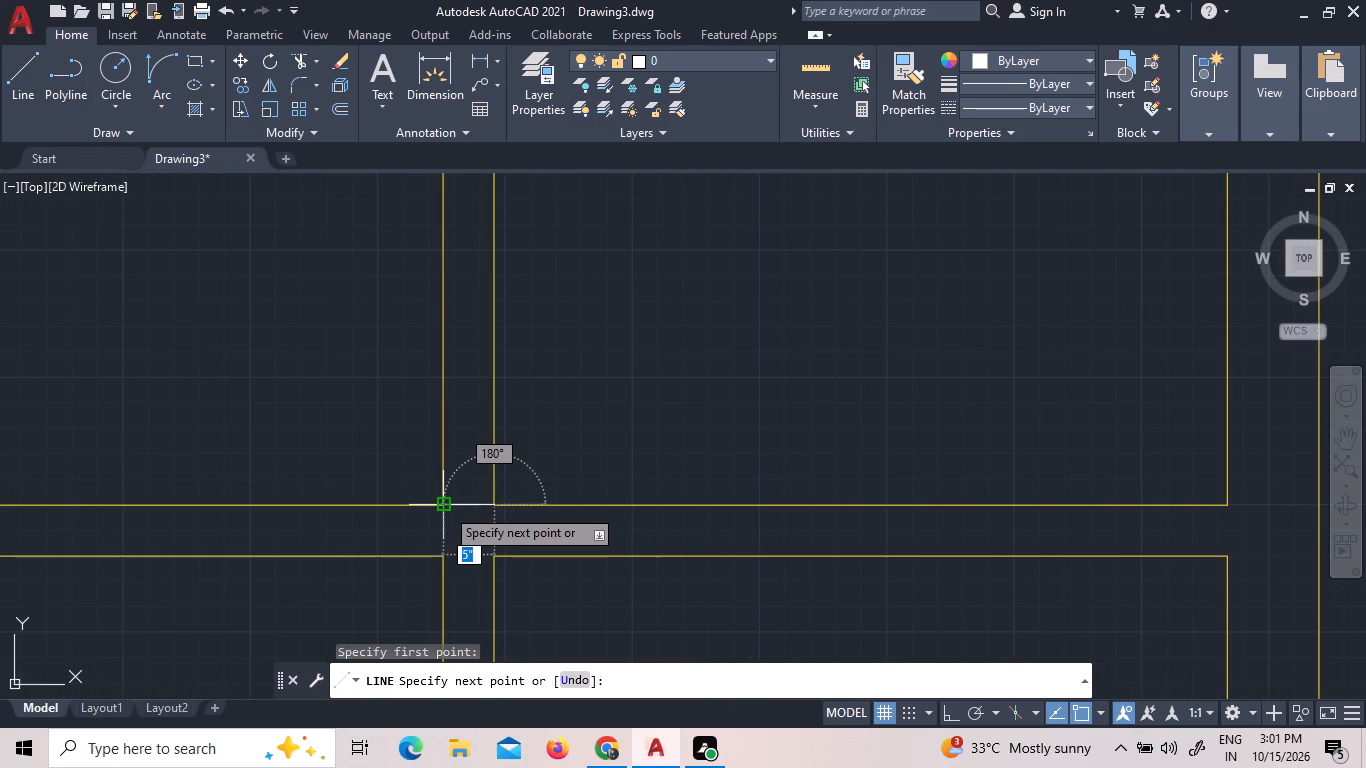
left_click(445, 507)
right_click(482, 419)
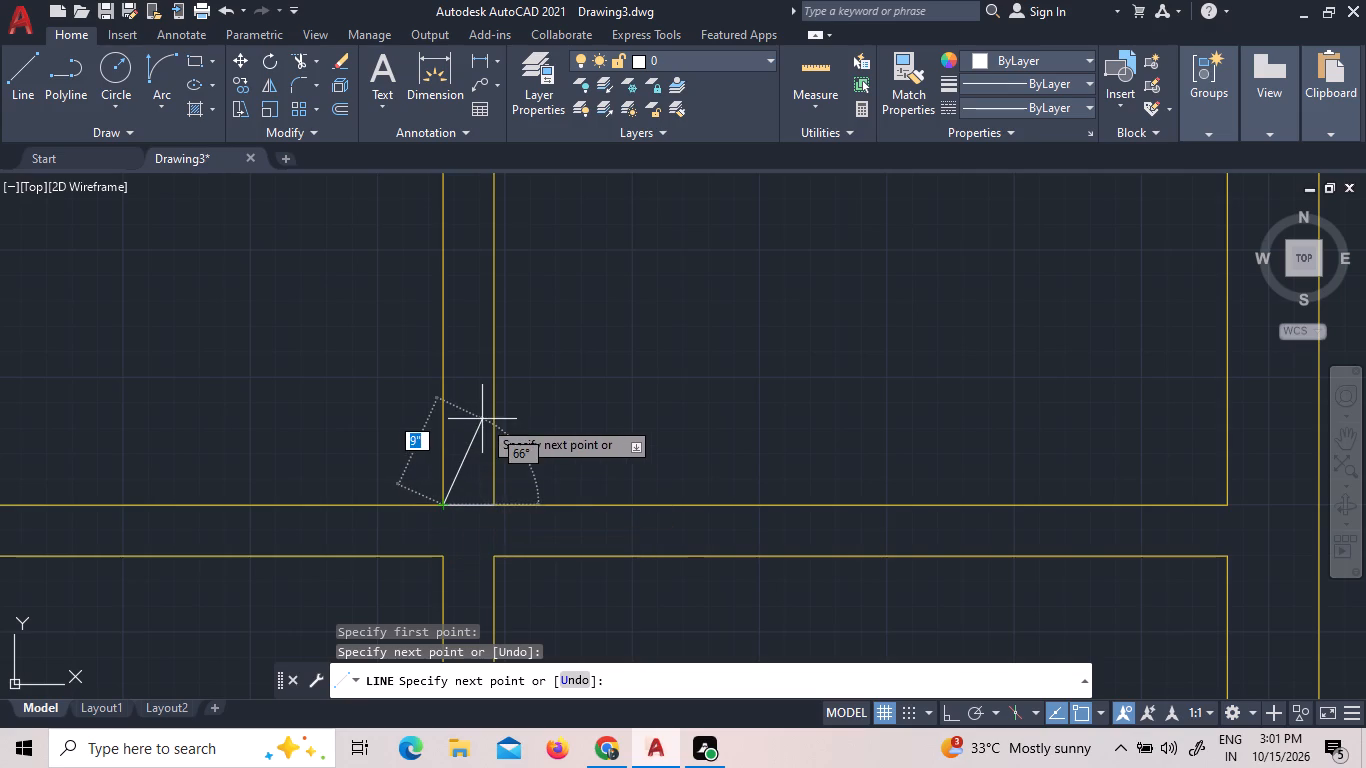
left_click(494, 433)
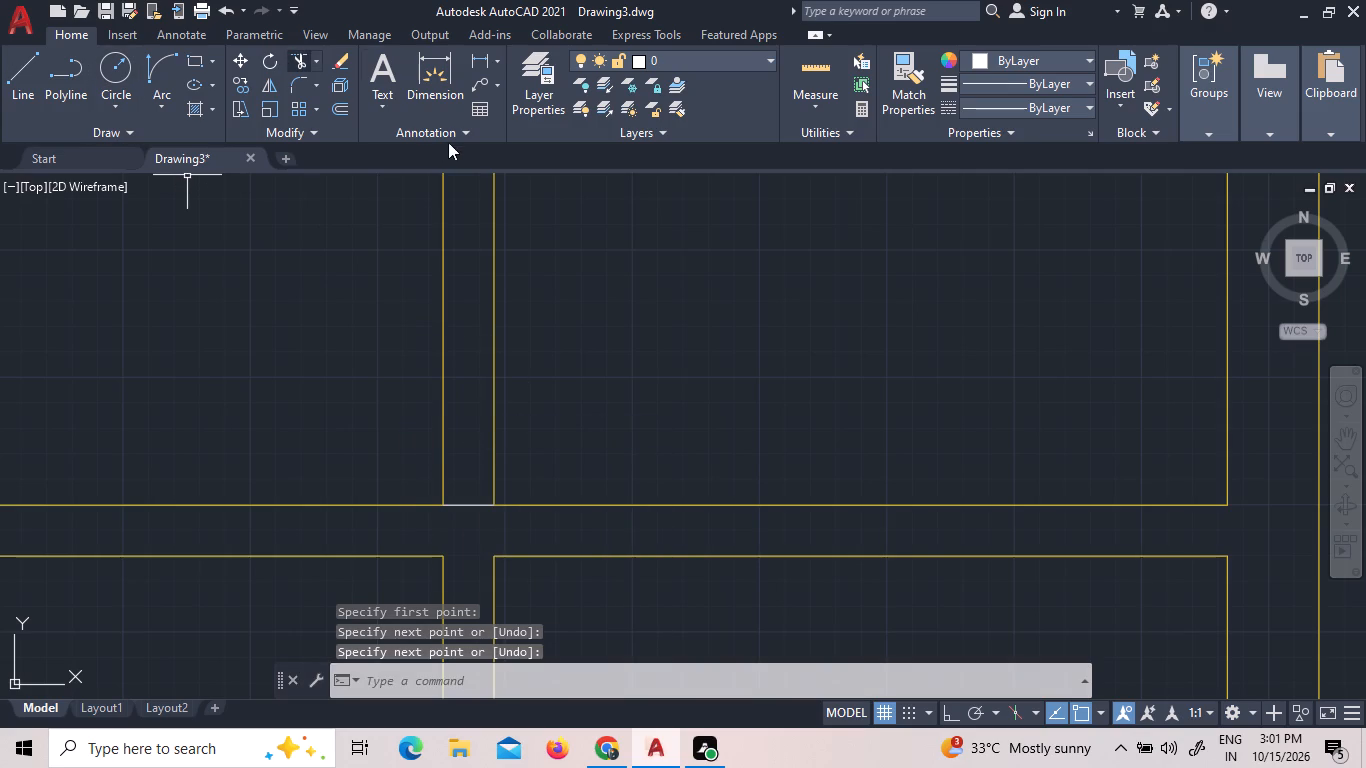
Offset the short line at the bottom of the wall between the top left and second middle rooms 5" upward.
left_click(346, 105)
scroll(447, 410, "down", 3)
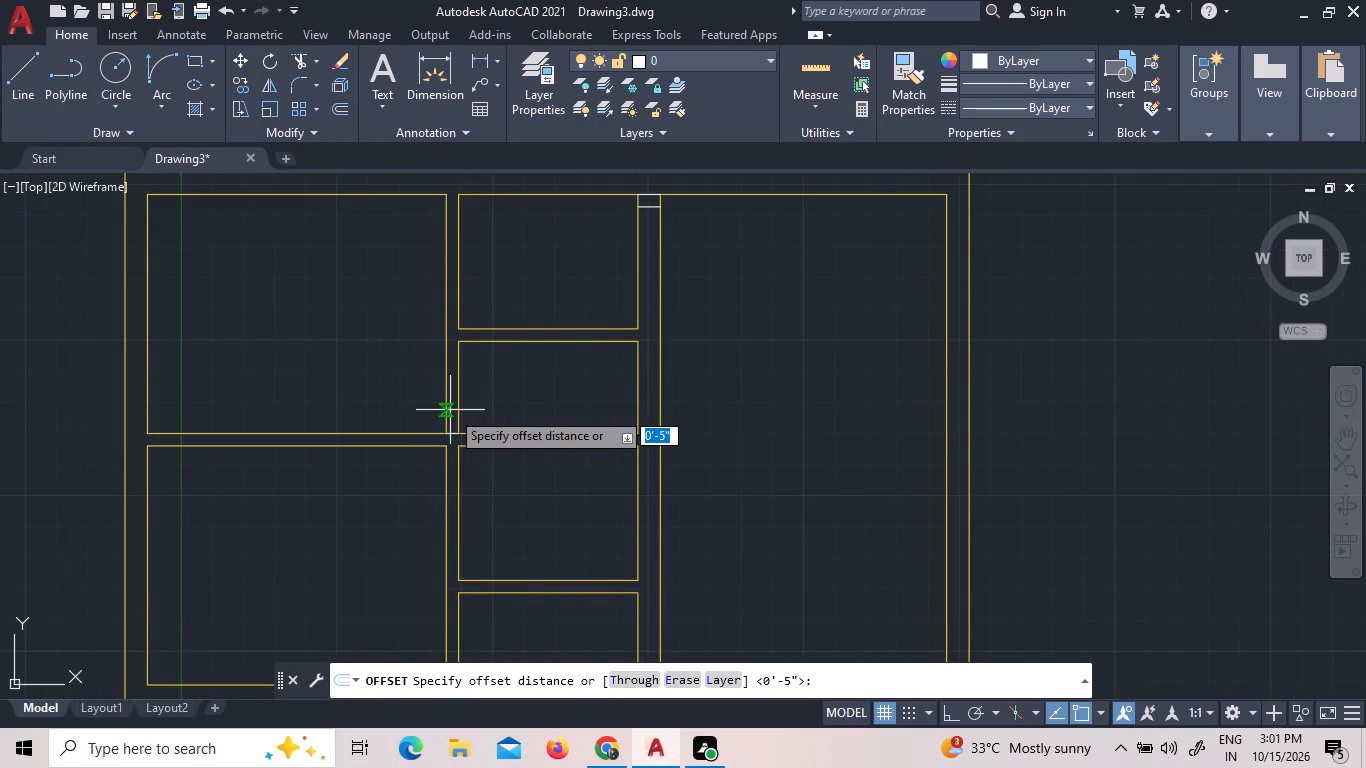
scroll(445, 437, "up", 2)
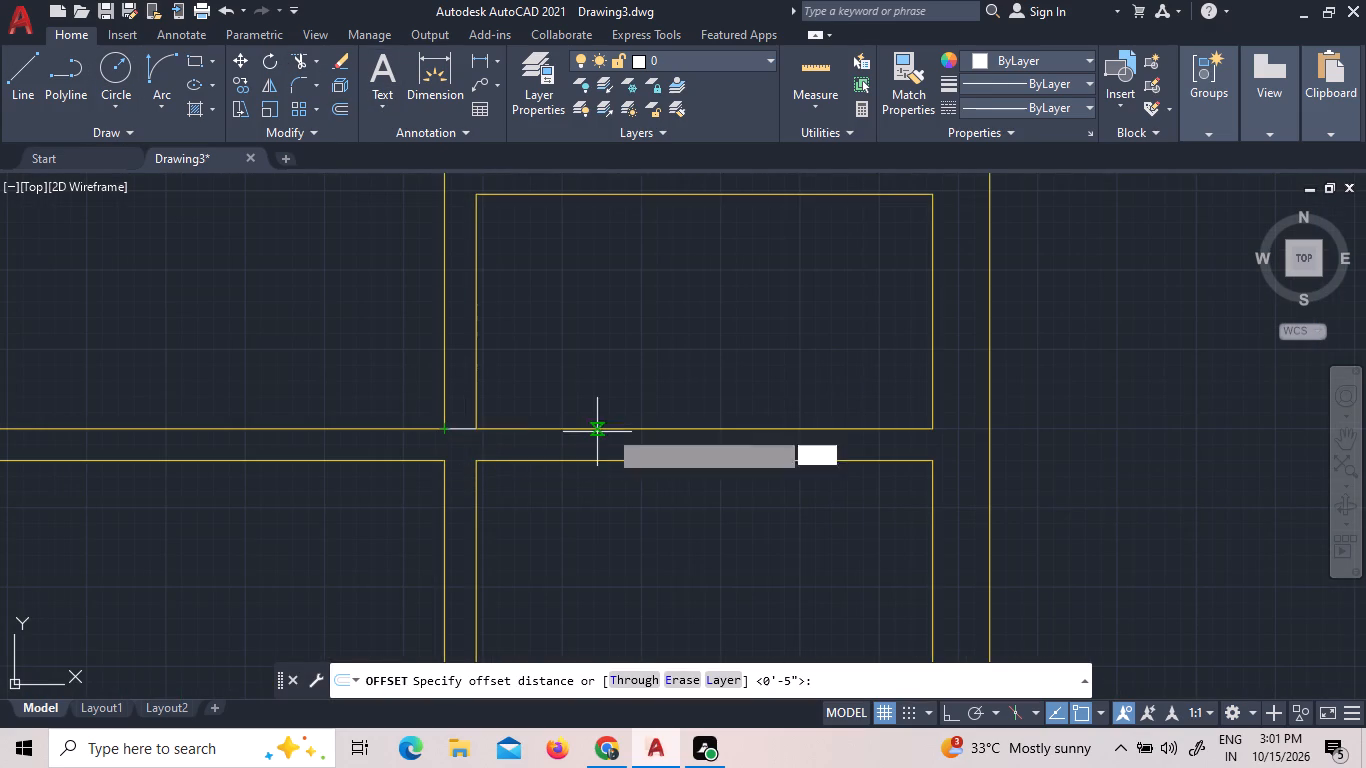
type("5\"")
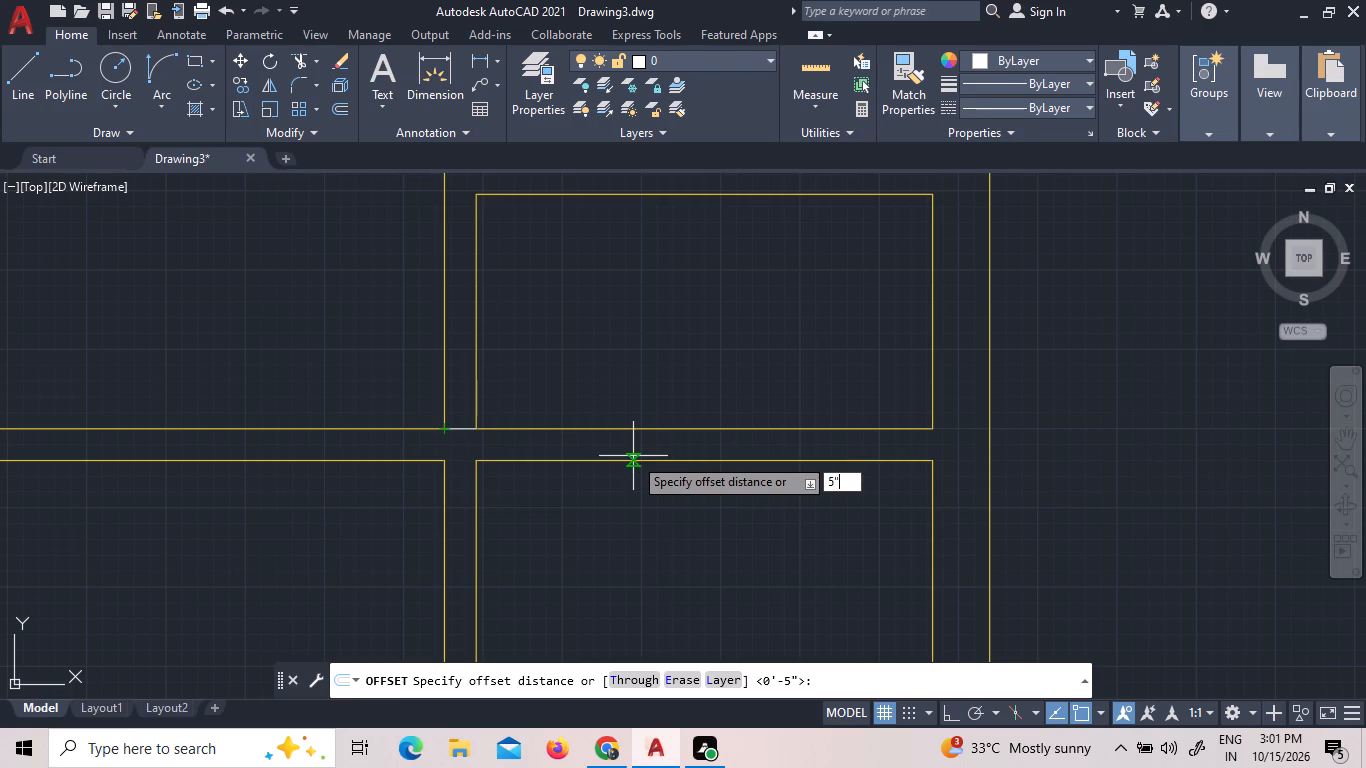
key("Return")
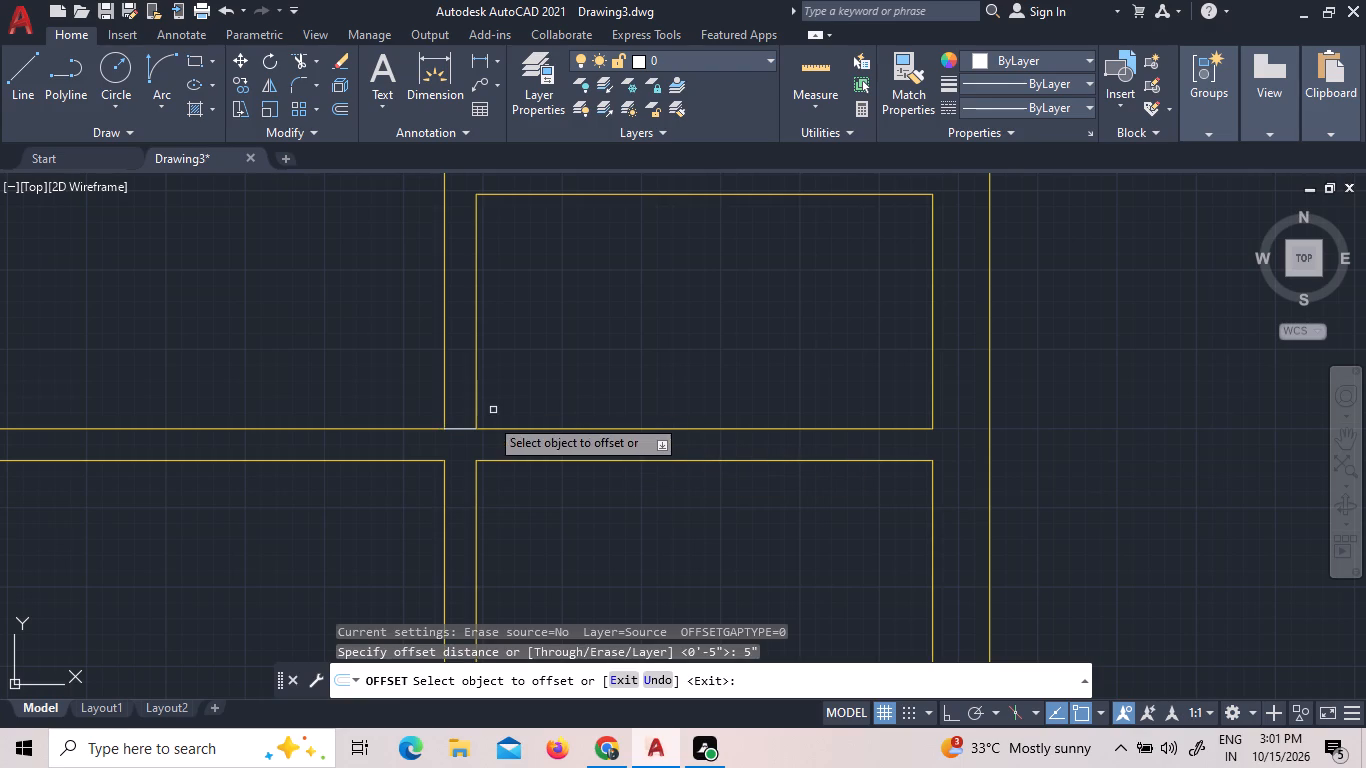
left_click(461, 430)
left_click(461, 398)
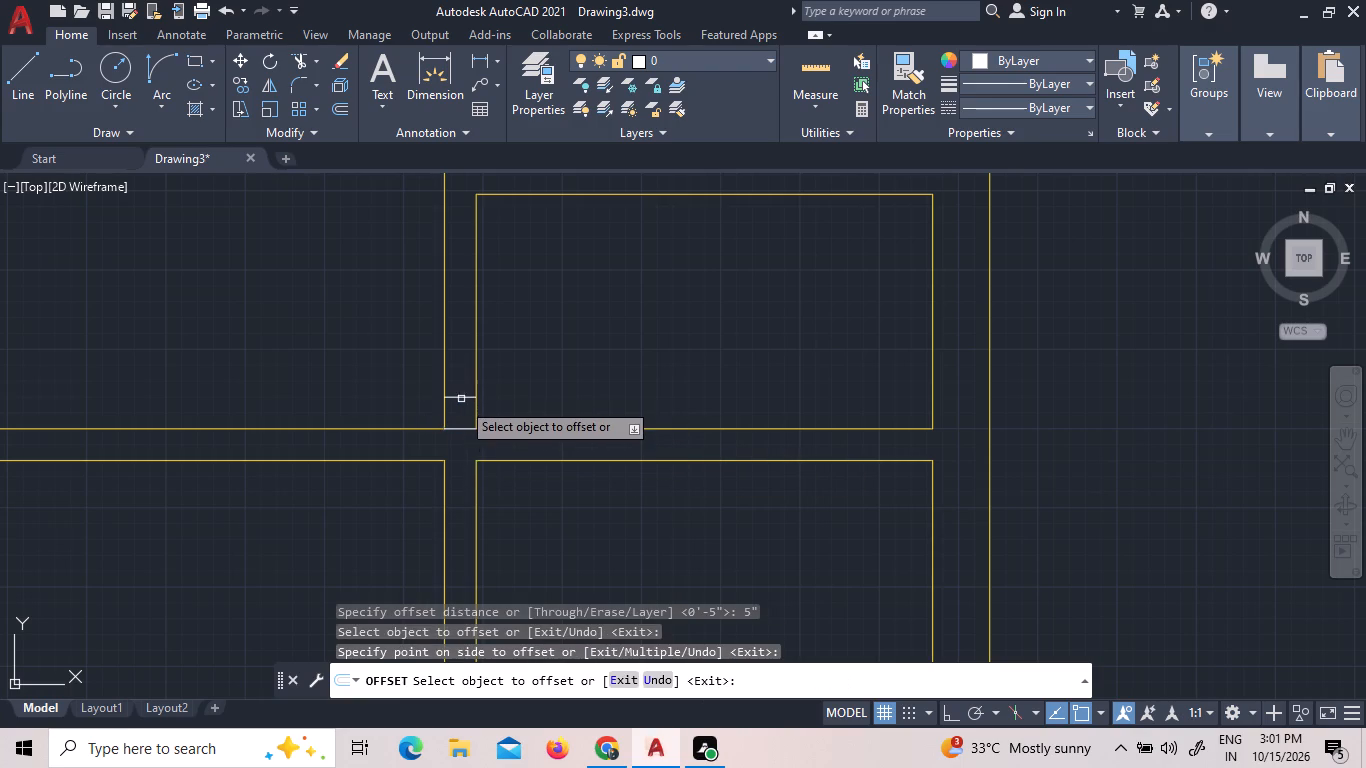
Draw a short line across the wall below the third middle room, at its right end between the two wall lines.
scroll(463, 415, "down", 2)
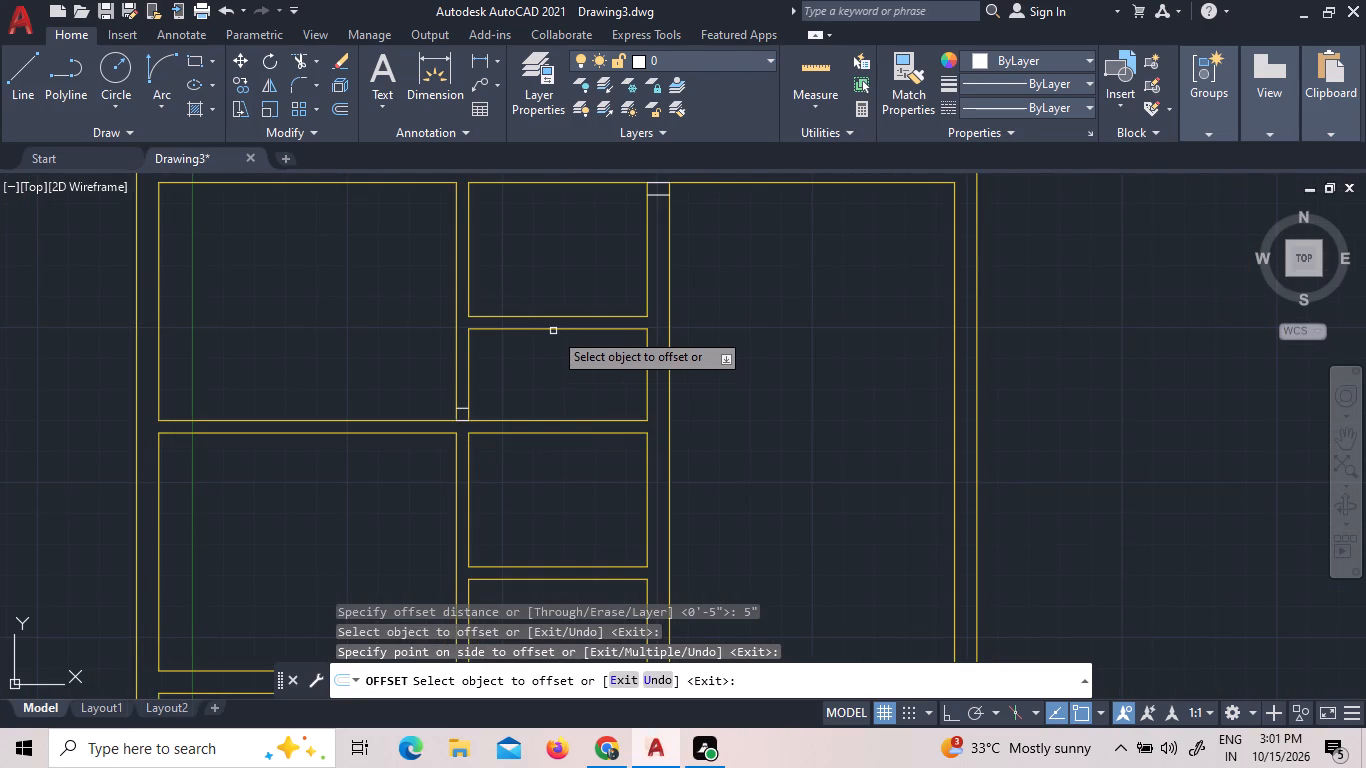
scroll(647, 423, "down", 2)
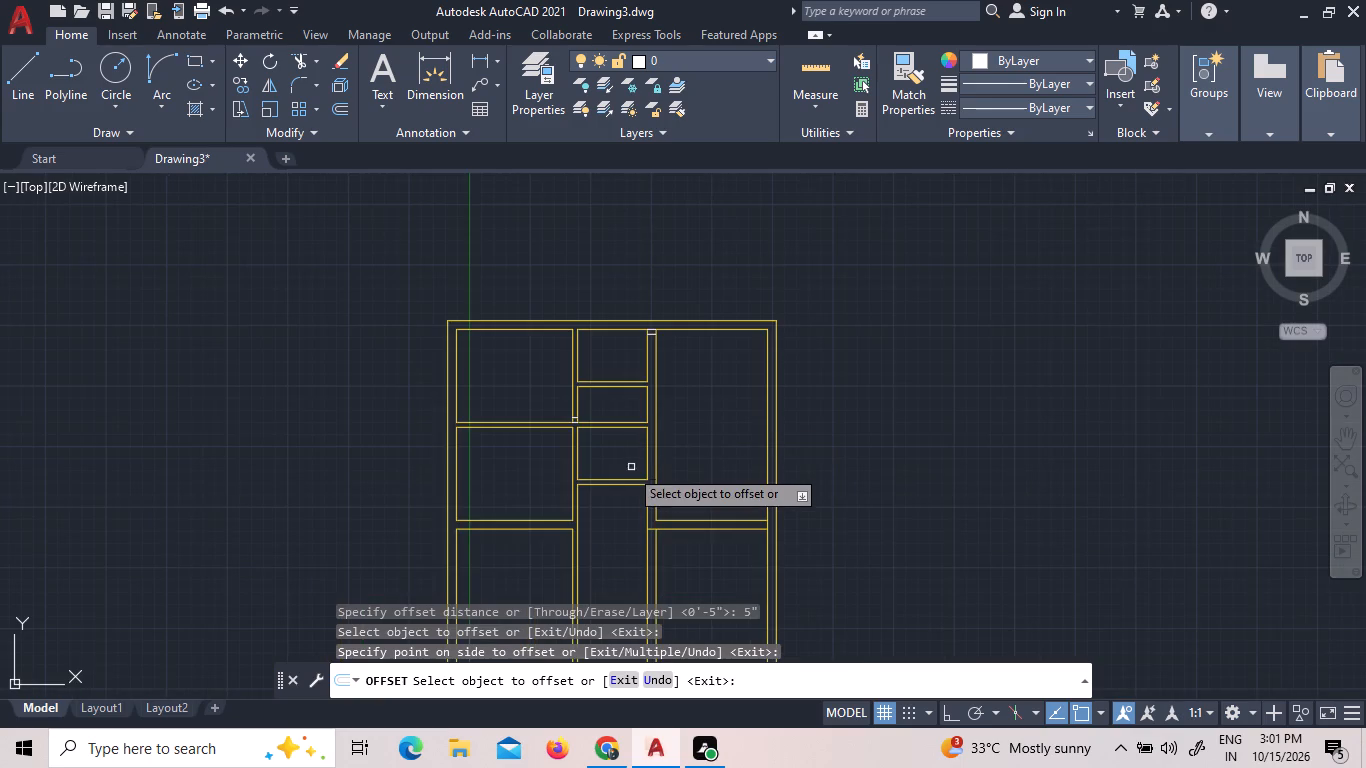
scroll(627, 488, "up", 2)
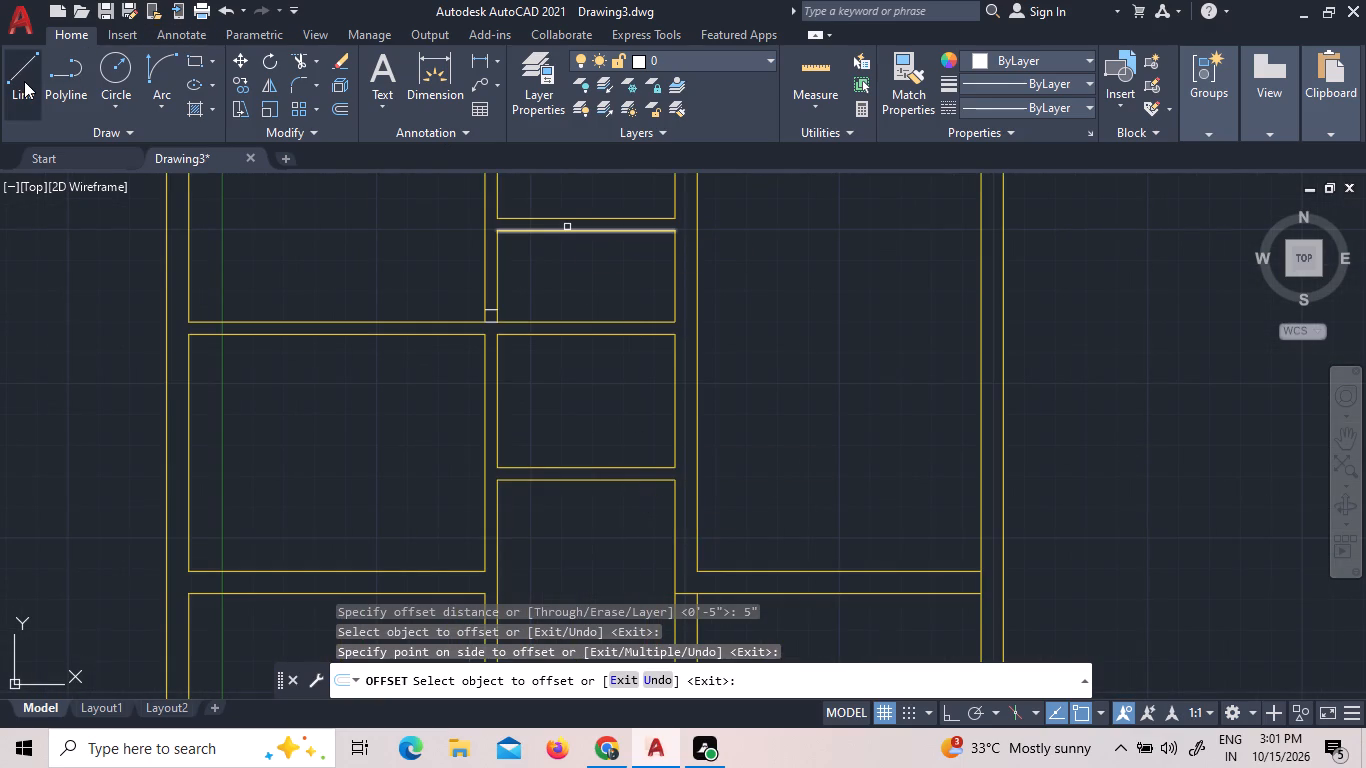
double_click(24, 81)
scroll(836, 332, "down", 2)
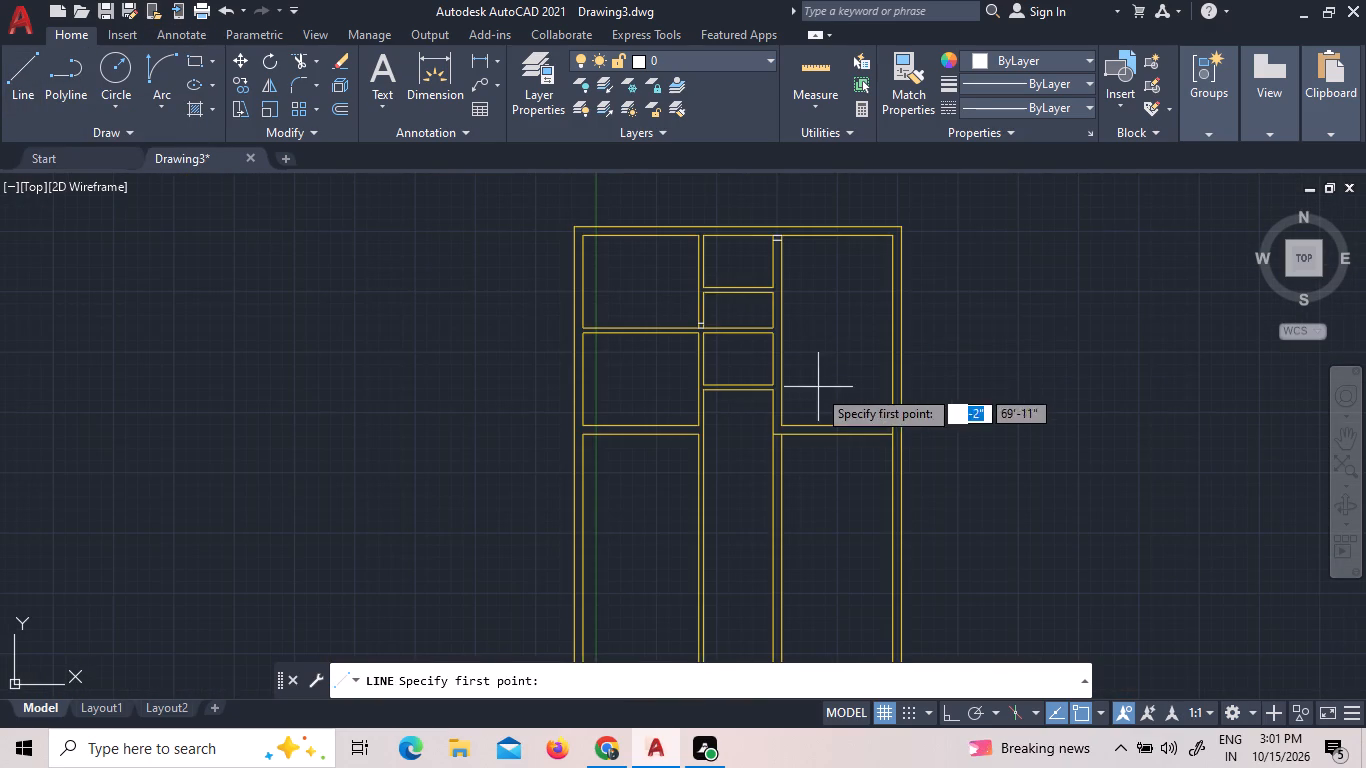
scroll(781, 409, "up", 2)
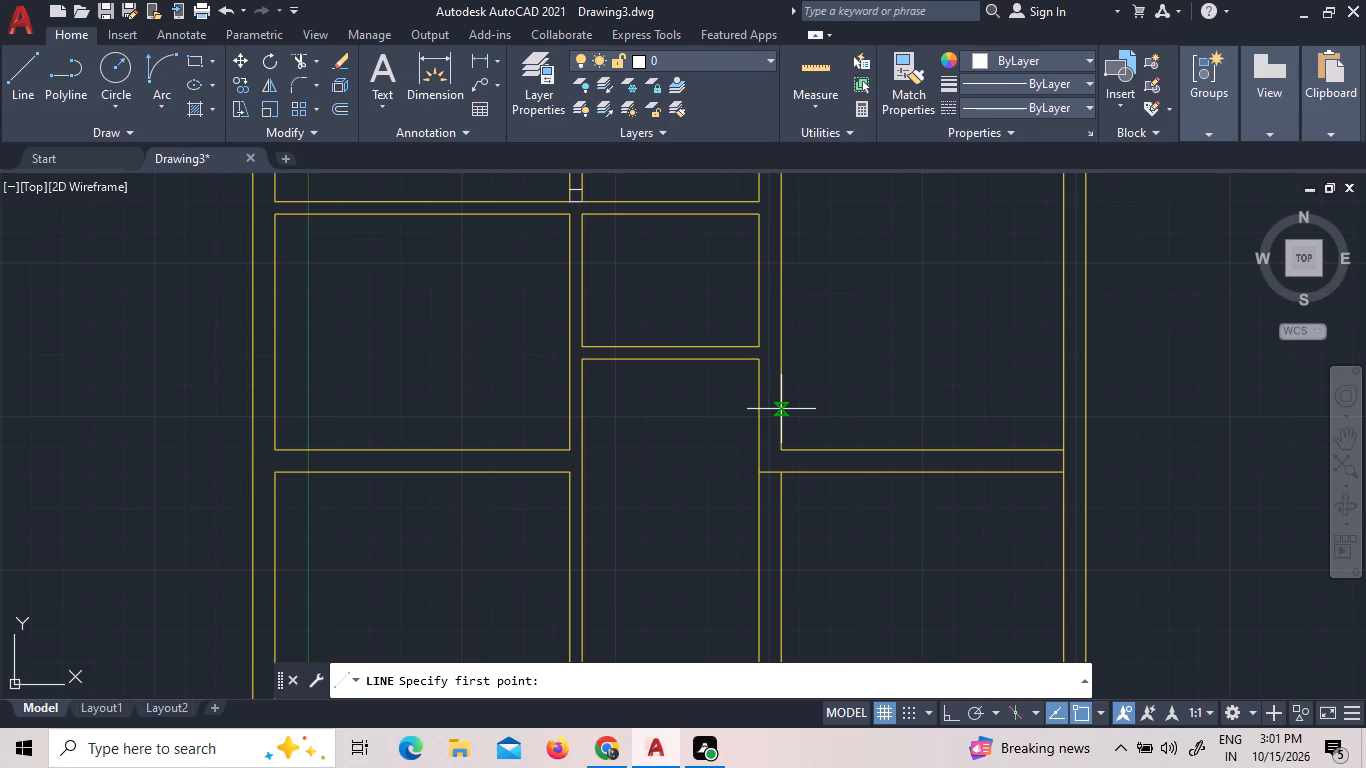
scroll(754, 361, "up", 2)
left_click(773, 359)
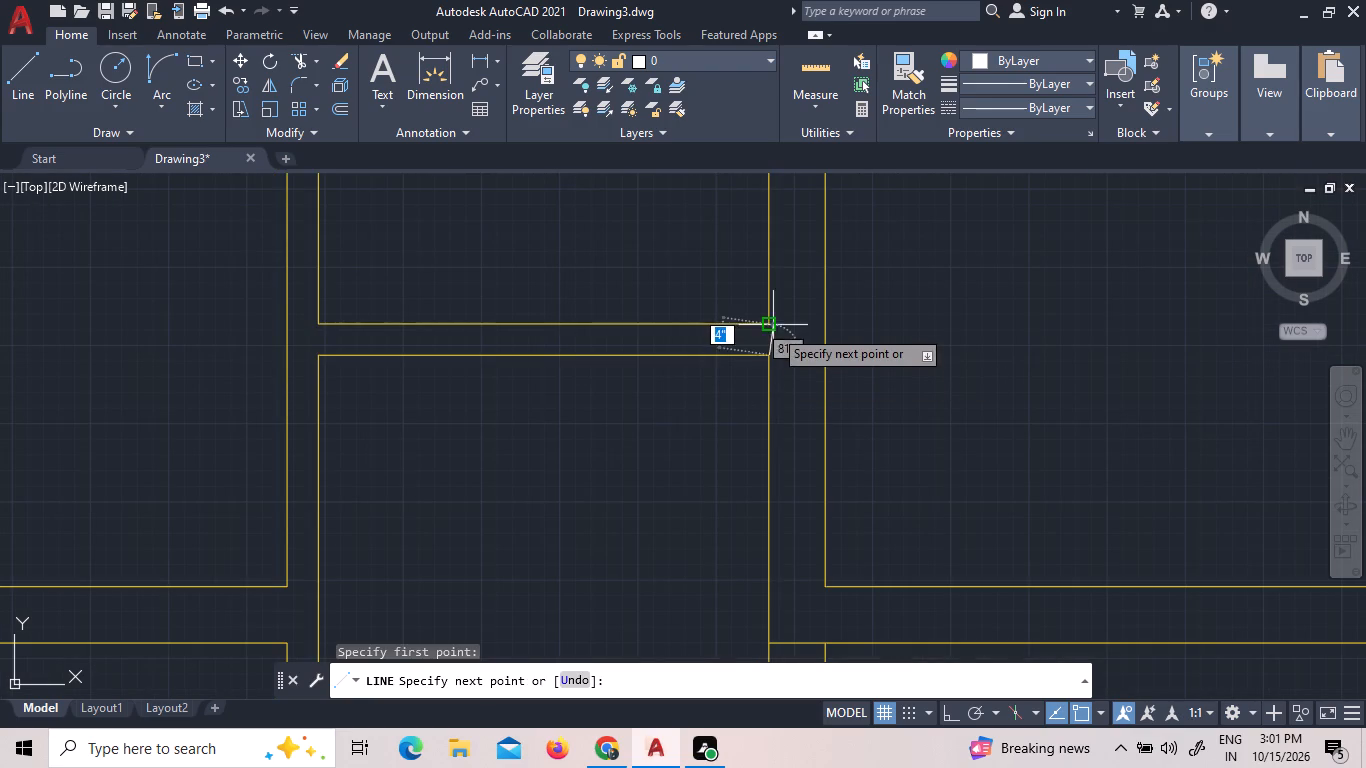
left_click(773, 325)
right_click(773, 325)
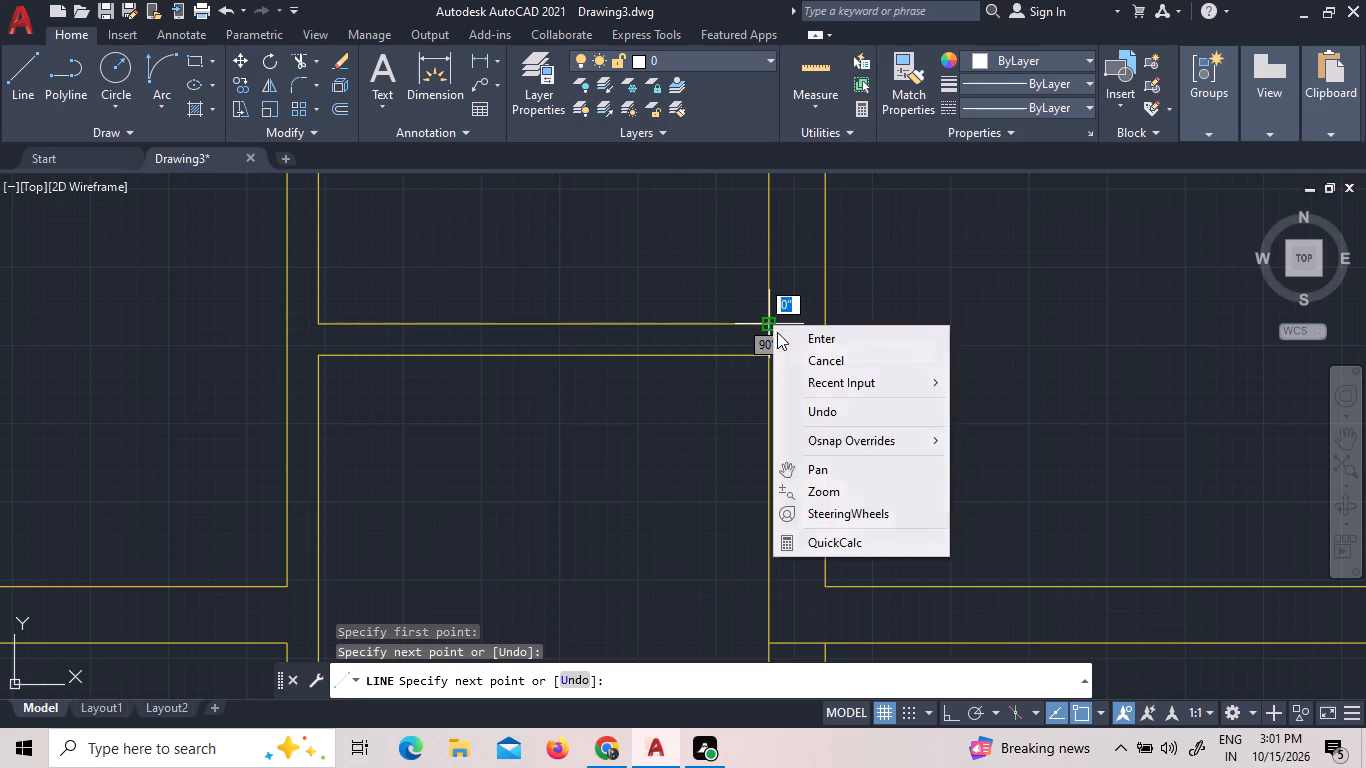
left_click(787, 337)
Offset the short line at the right end of the wall below the third middle room 5" to the left.
left_click(338, 103)
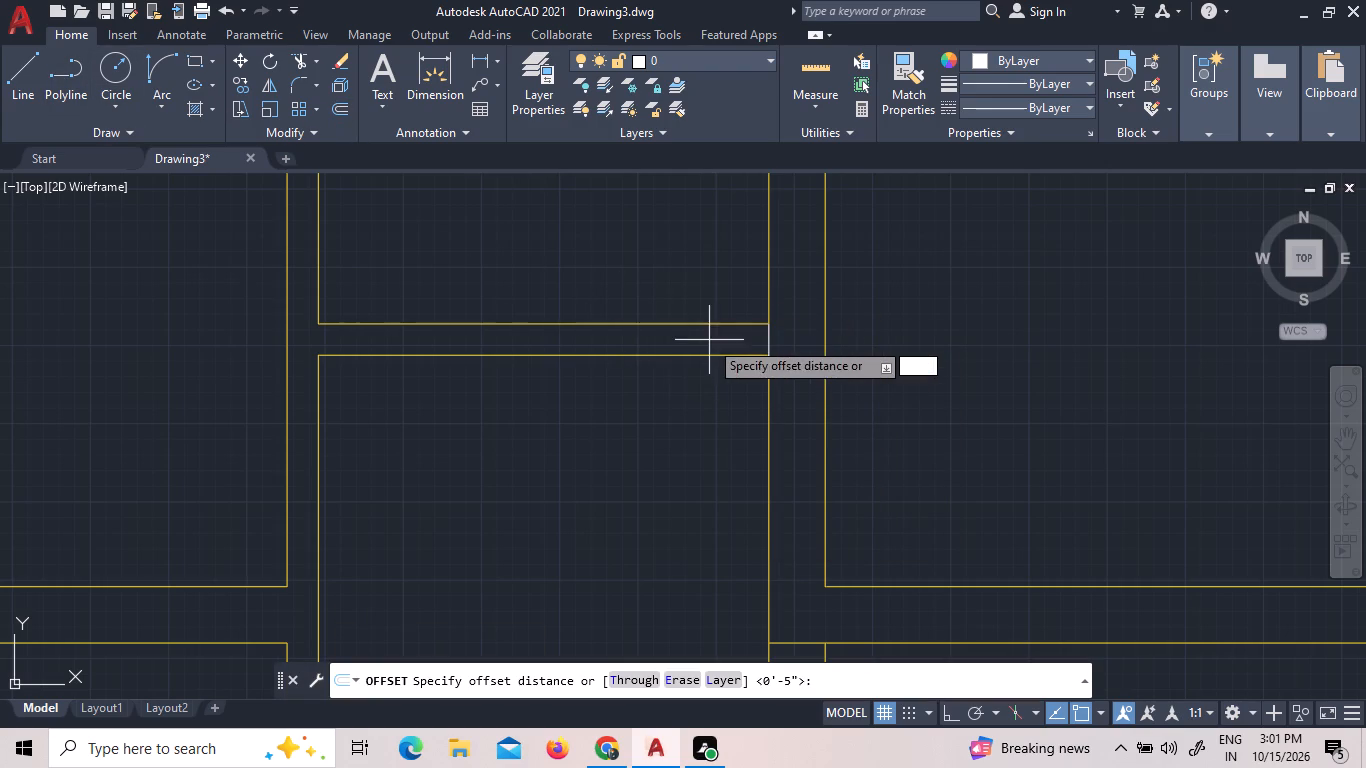
key("Return")
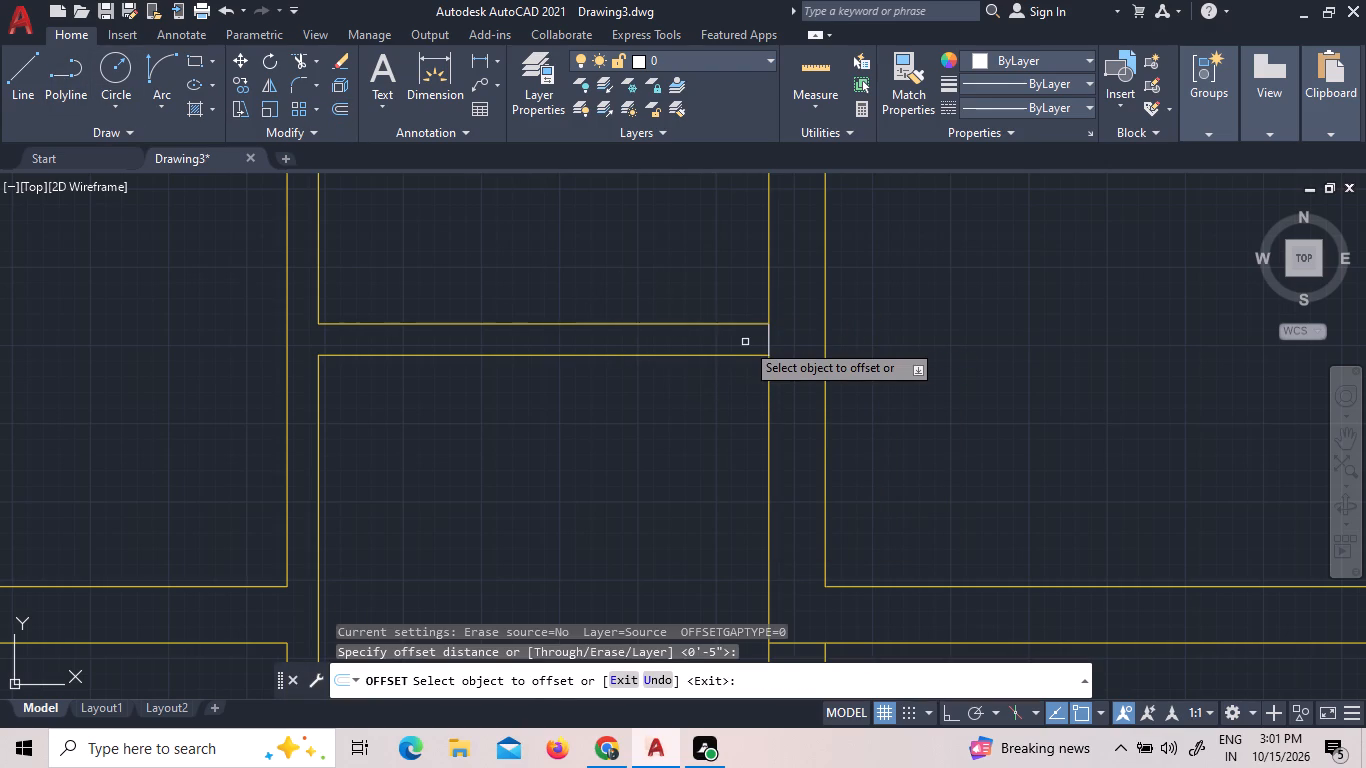
left_click(767, 335)
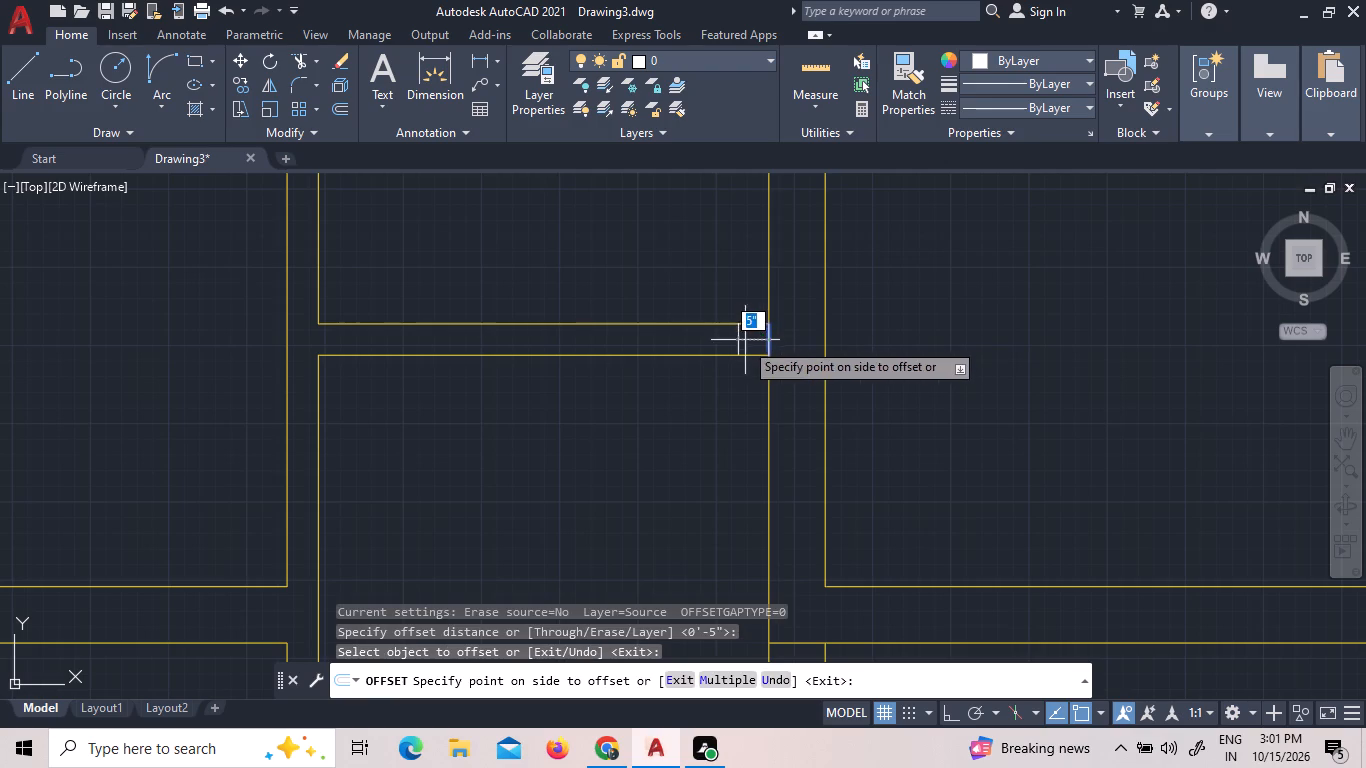
left_click(736, 341)
right_click(736, 341)
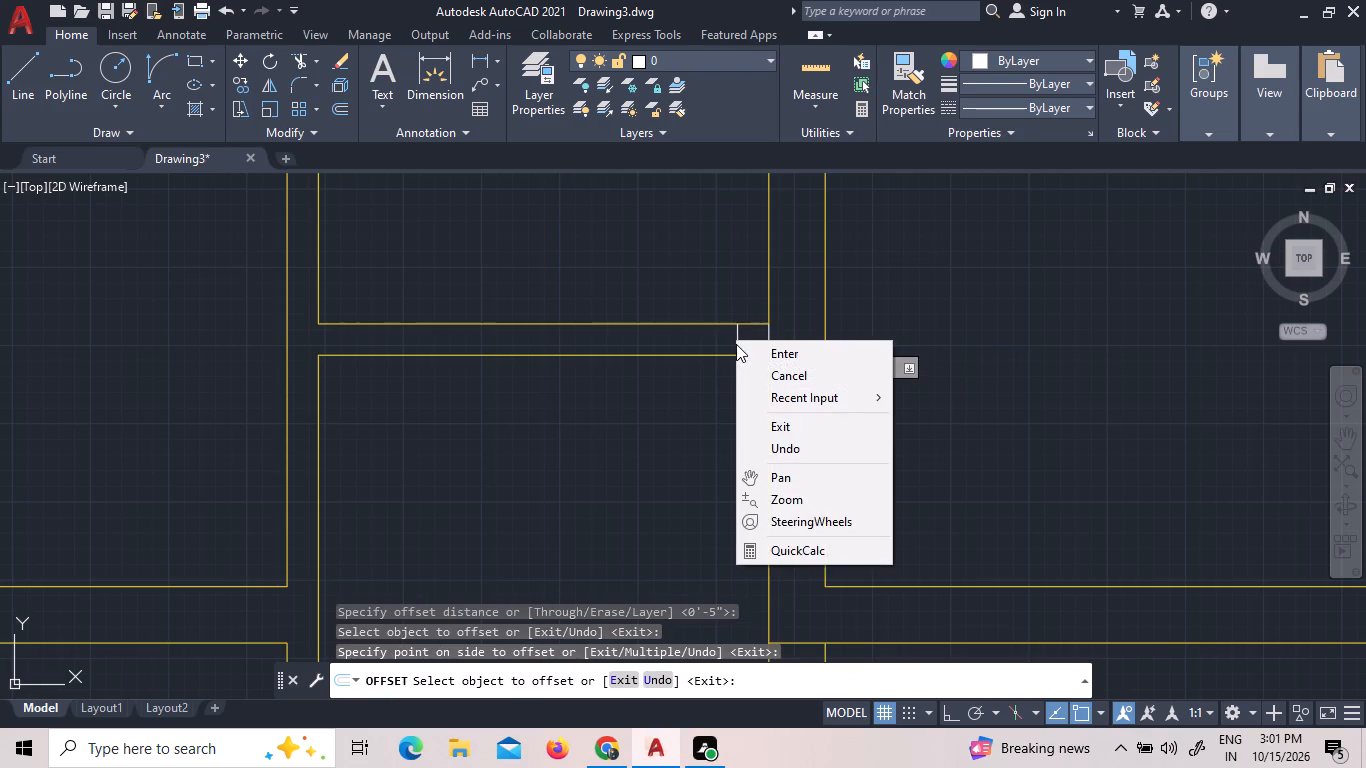
left_click(747, 349)
Offset the lower short line in the wall between the top middle and right rooms 2' downward.
scroll(747, 349, "down", 2)
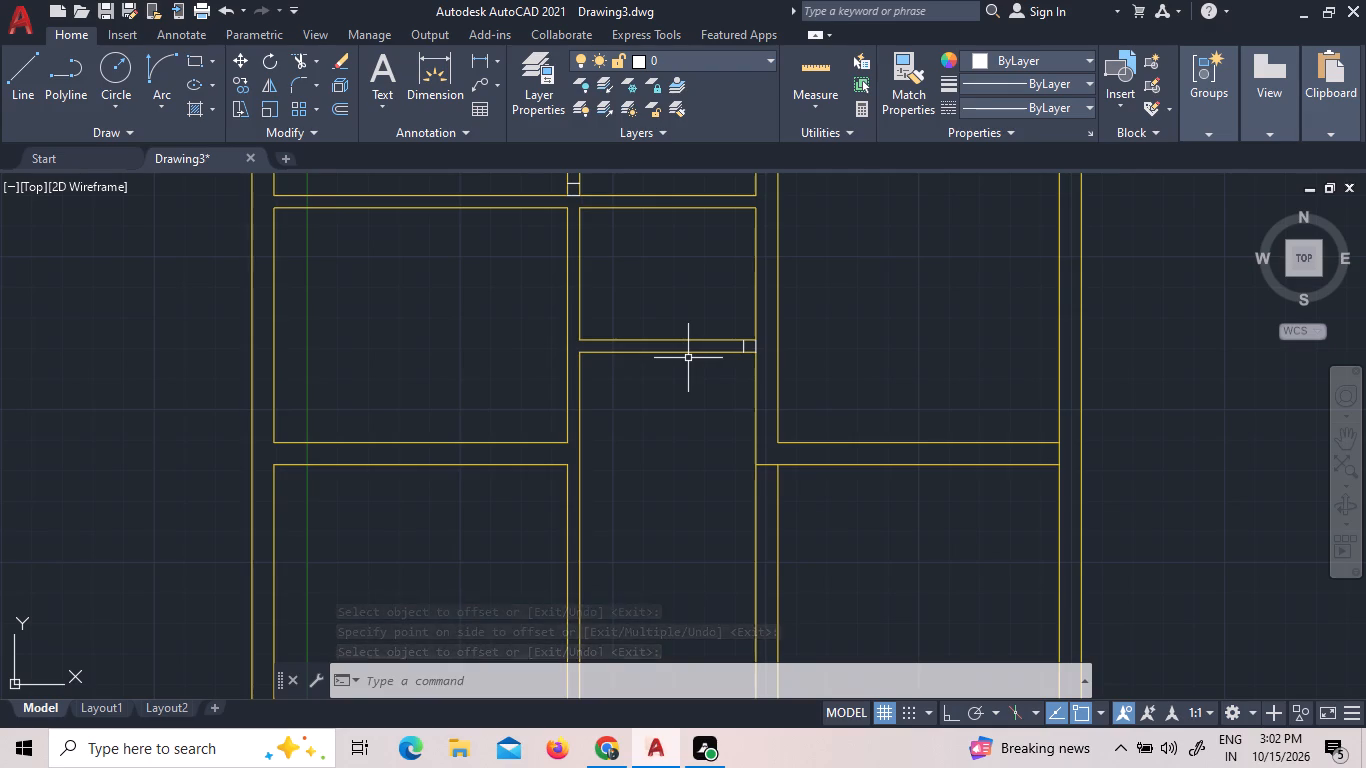
scroll(688, 358, "down", 1)
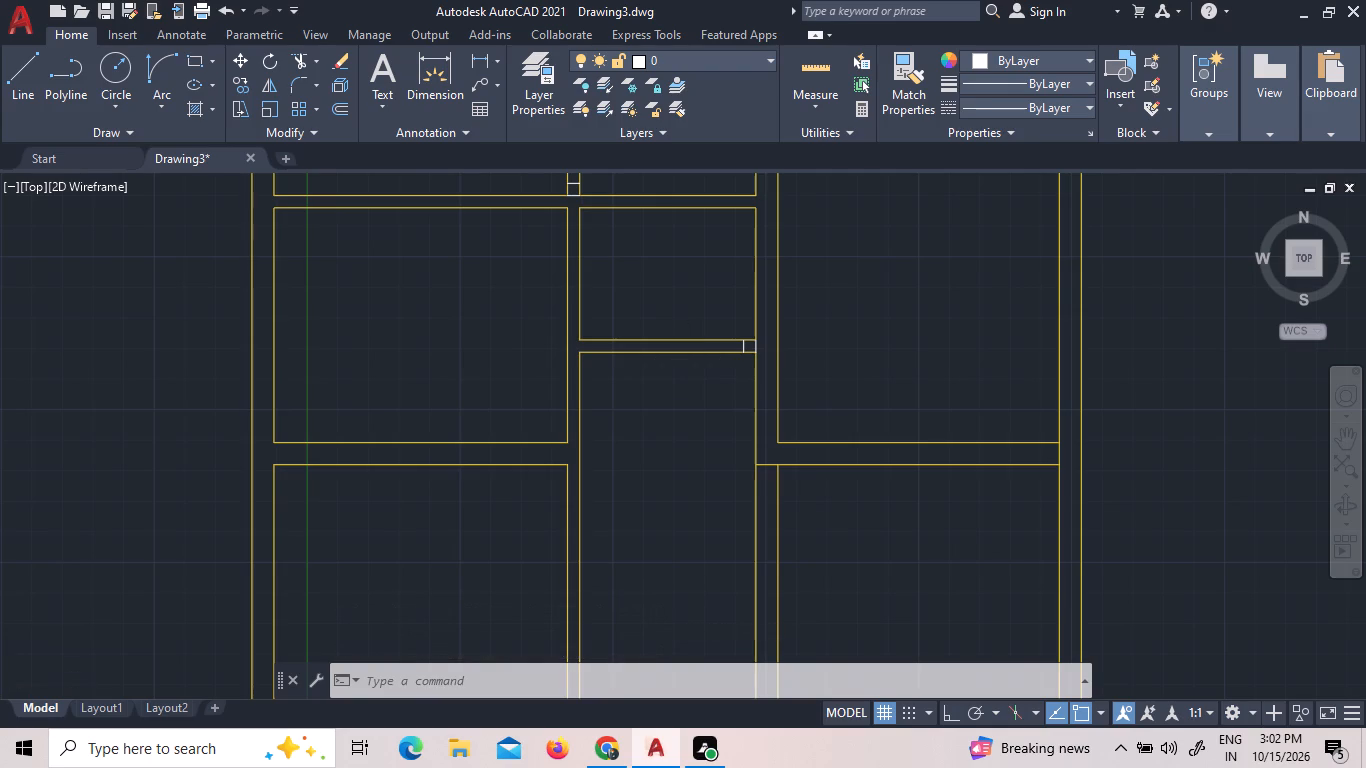
scroll(687, 389, "down", 1)
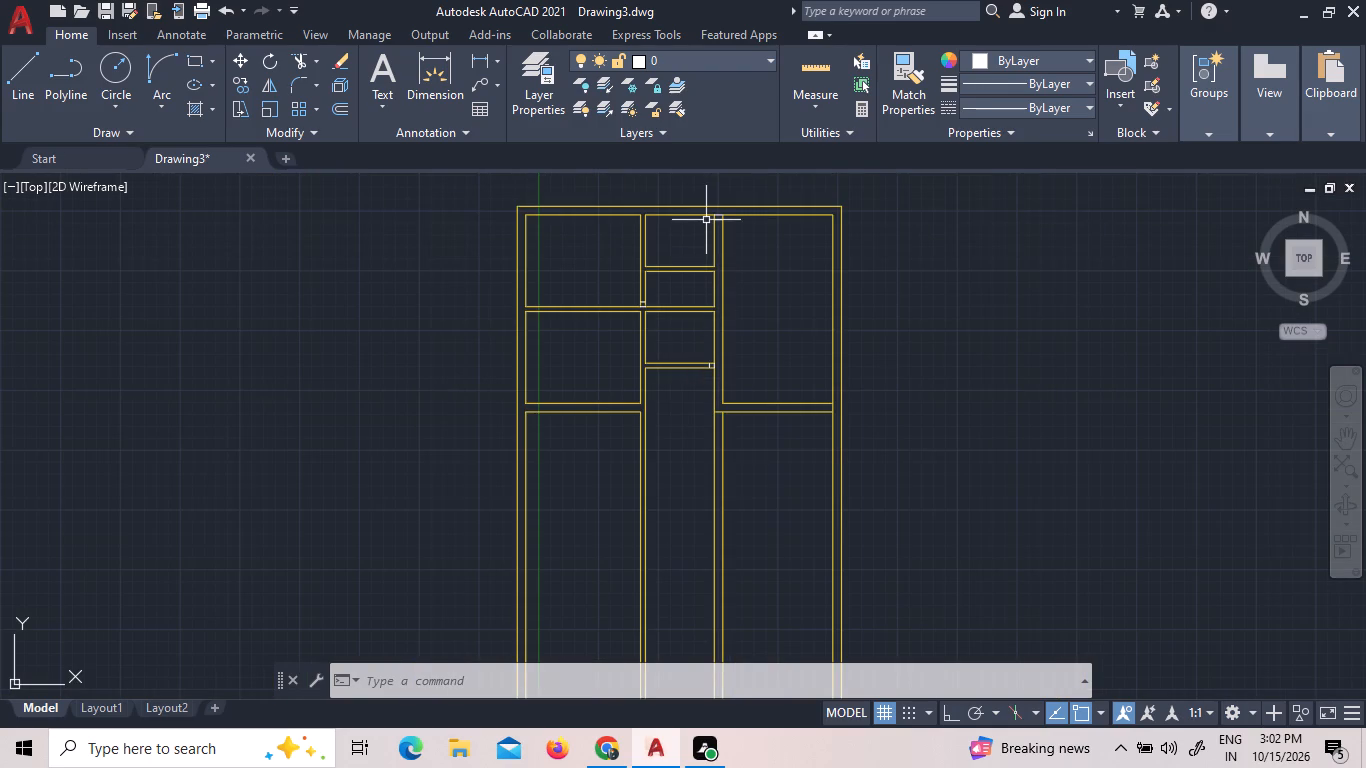
scroll(747, 202, "up", 2)
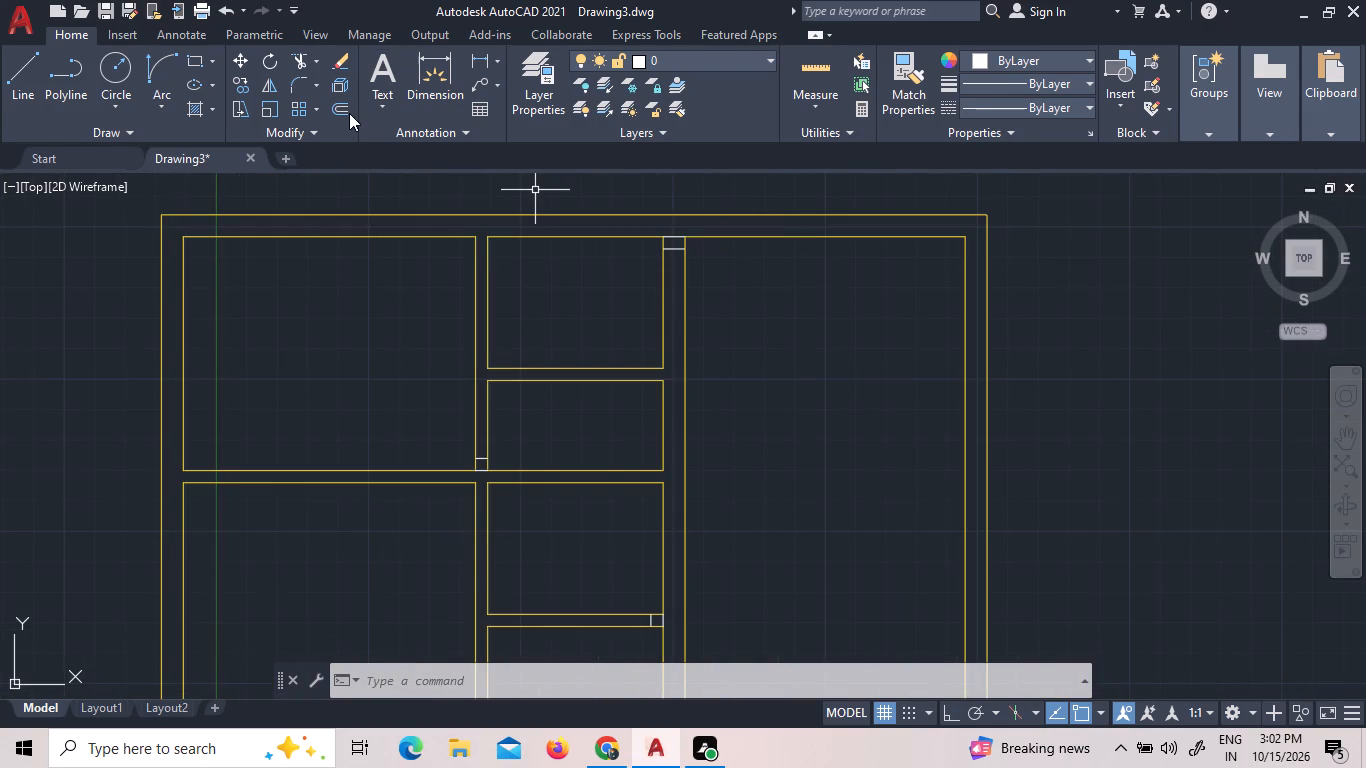
double_click(349, 113)
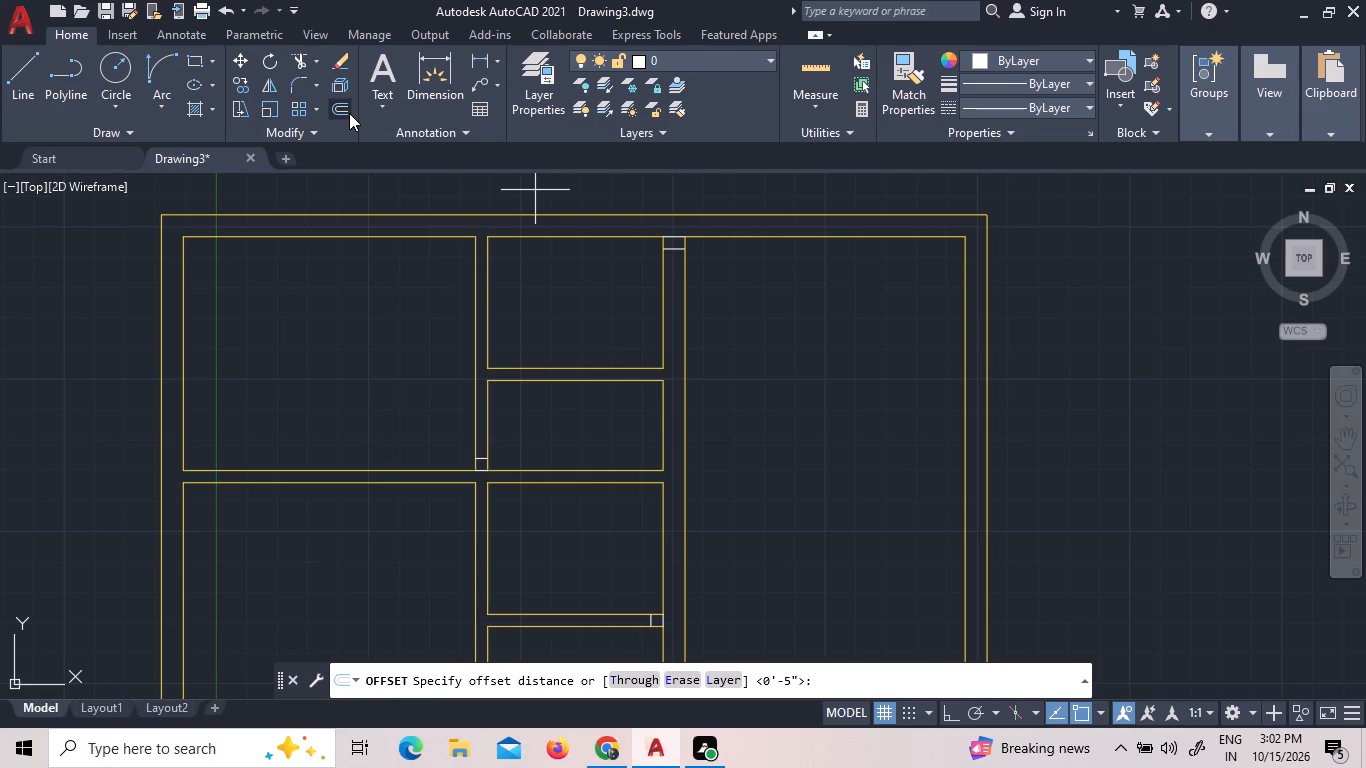
key("2")
key("apostrophe")
key("Return")
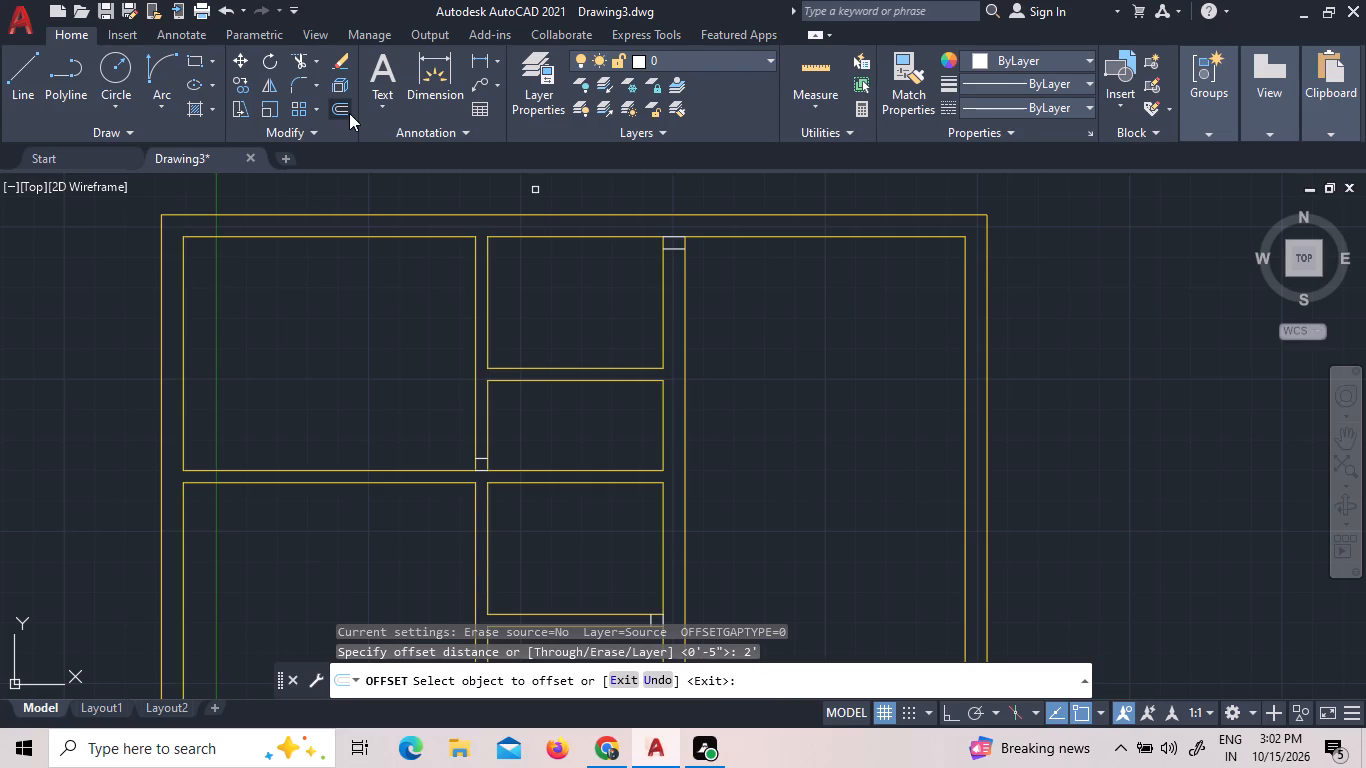
left_click(673, 250)
left_click(673, 270)
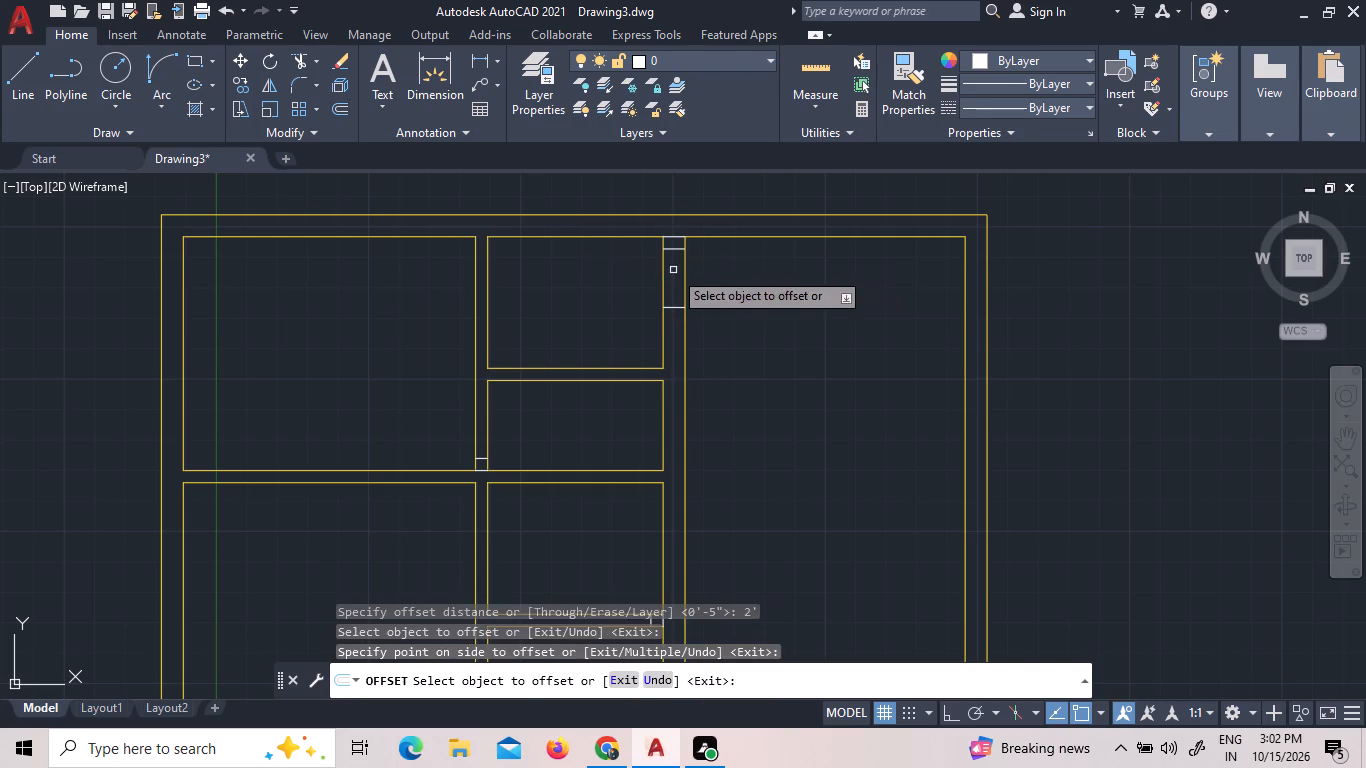
Offset the upper short line in the wall between the top left and second middle rooms 2' upward.
left_click(480, 457)
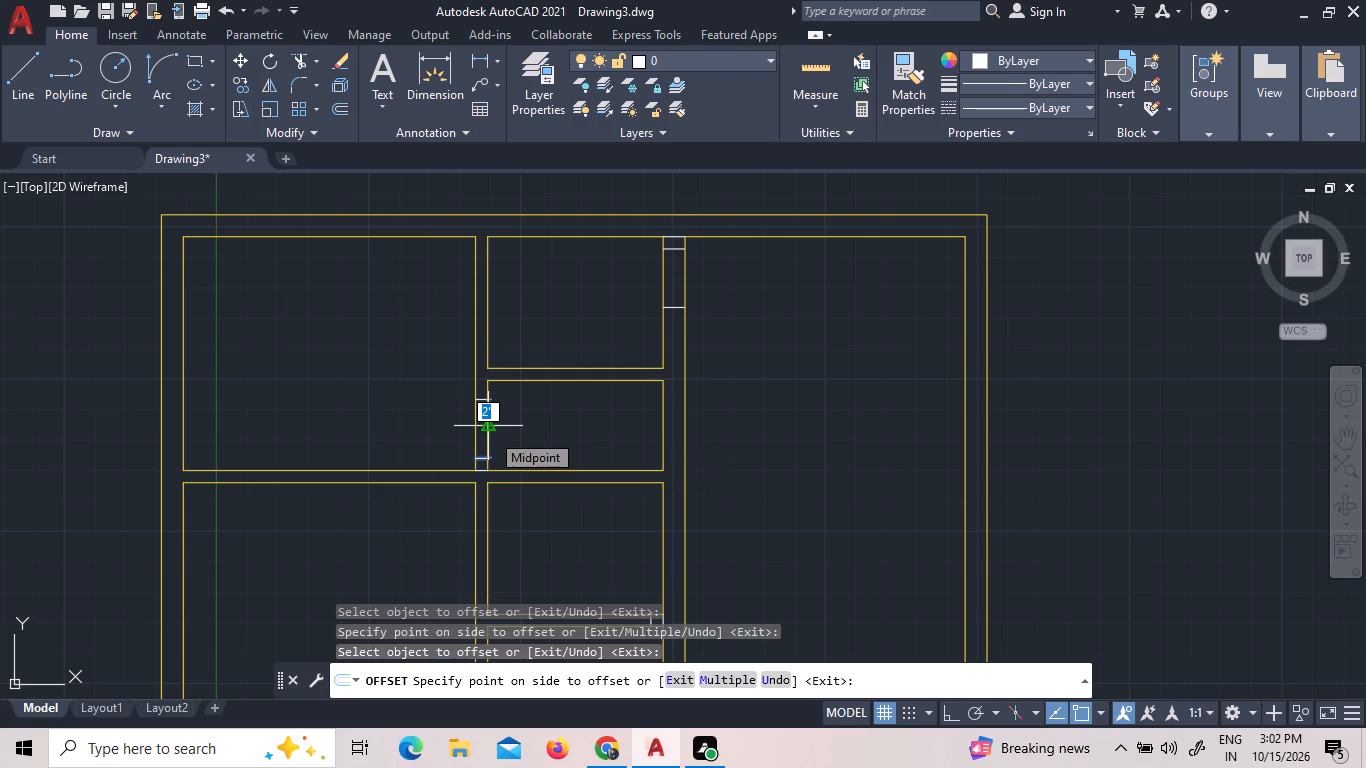
triple_click(490, 432)
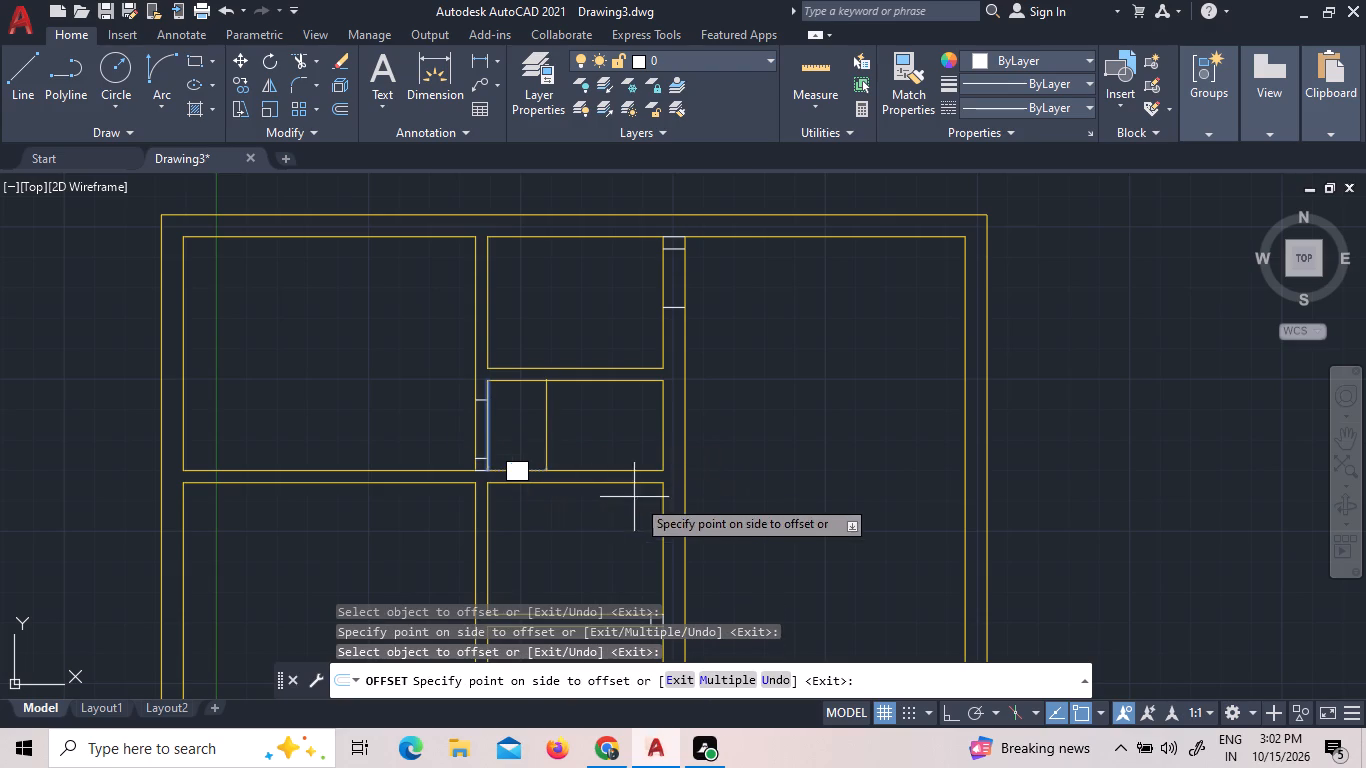
scroll(624, 433, "down", 2)
scroll(645, 515, "up", 1)
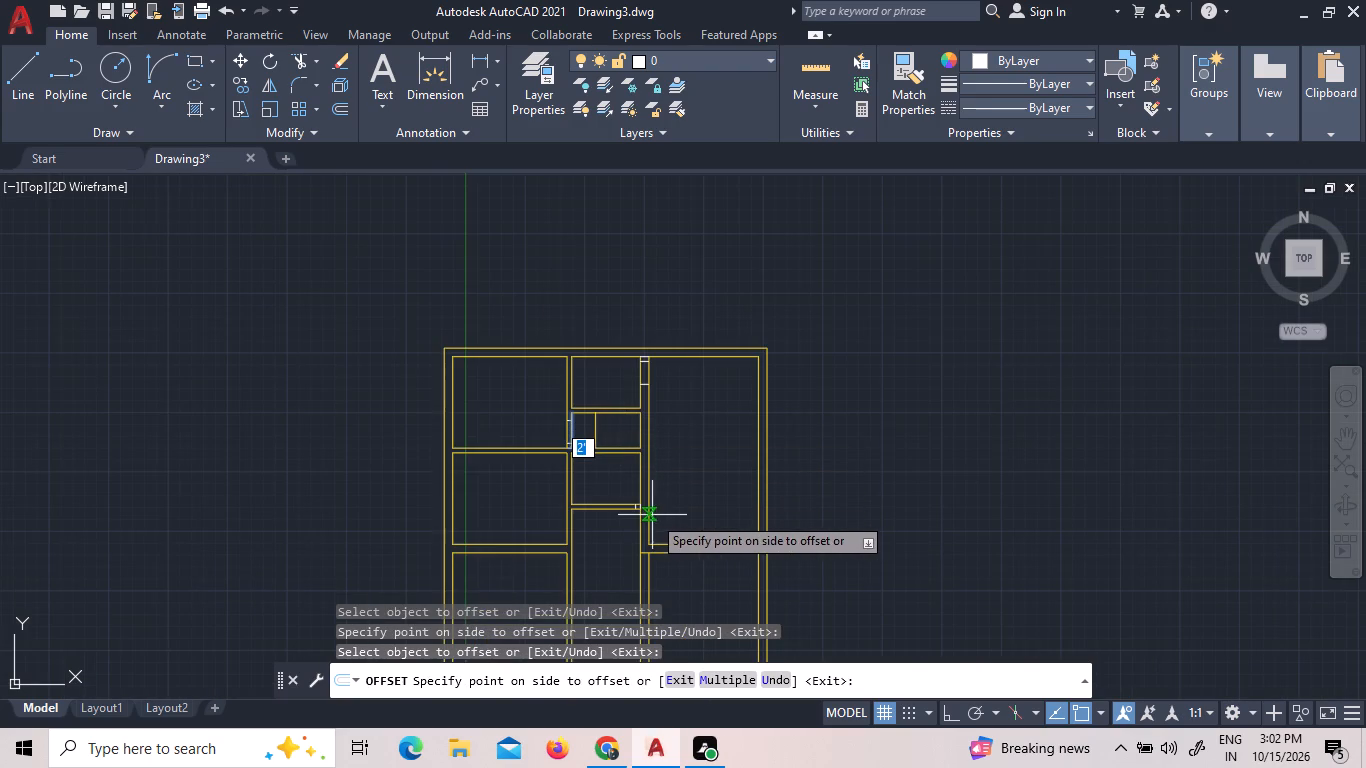
scroll(649, 515, "up", 2)
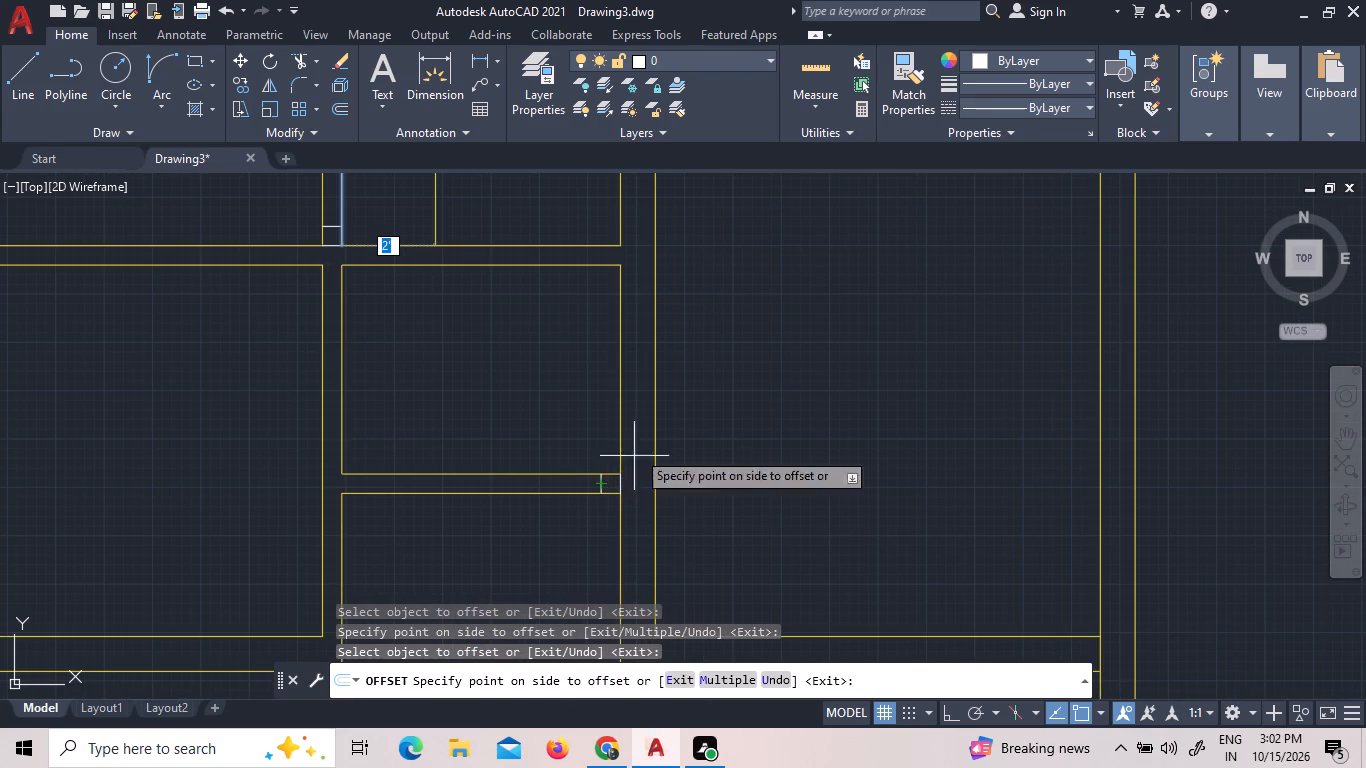
right_click(531, 398)
left_click(571, 414)
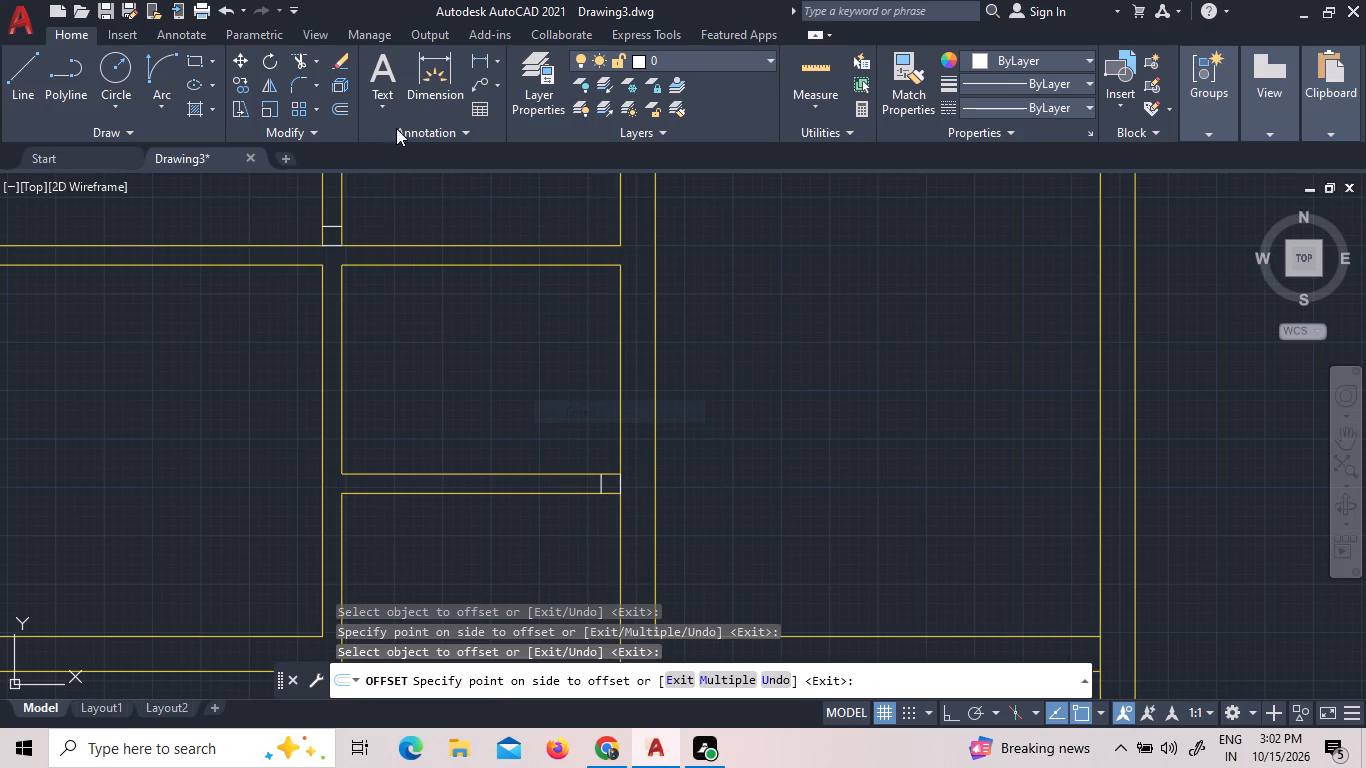
Offset the inner short line in the wall below the third middle room 2' to the left.
left_click(342, 106)
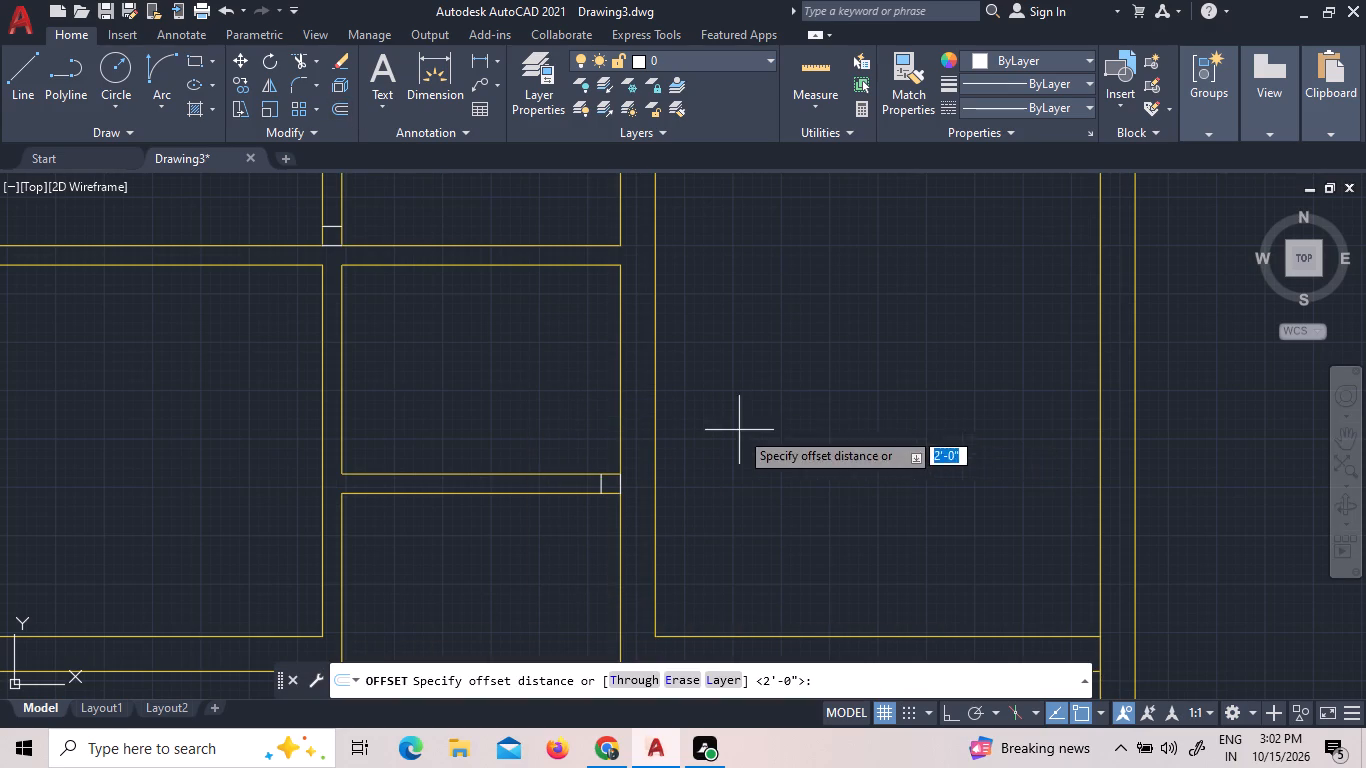
right_click(737, 476)
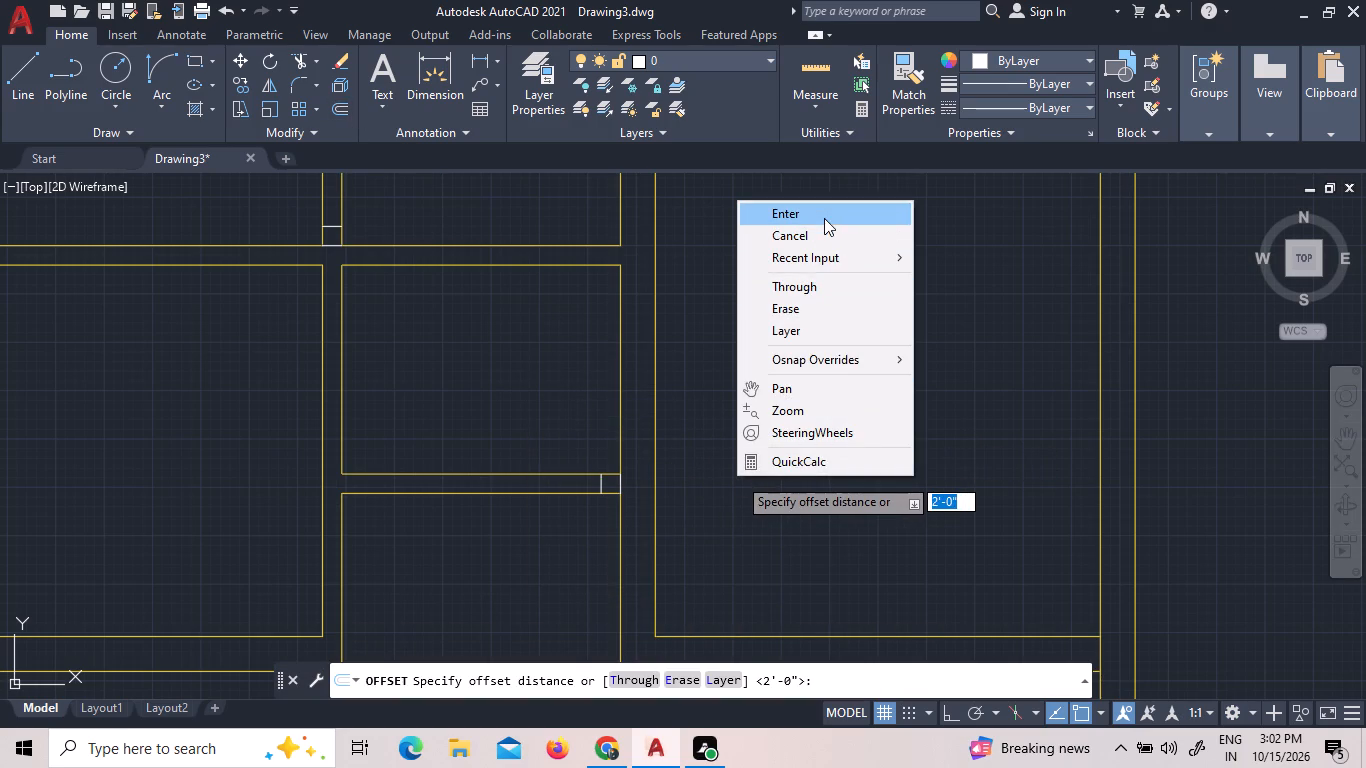
left_click(824, 218)
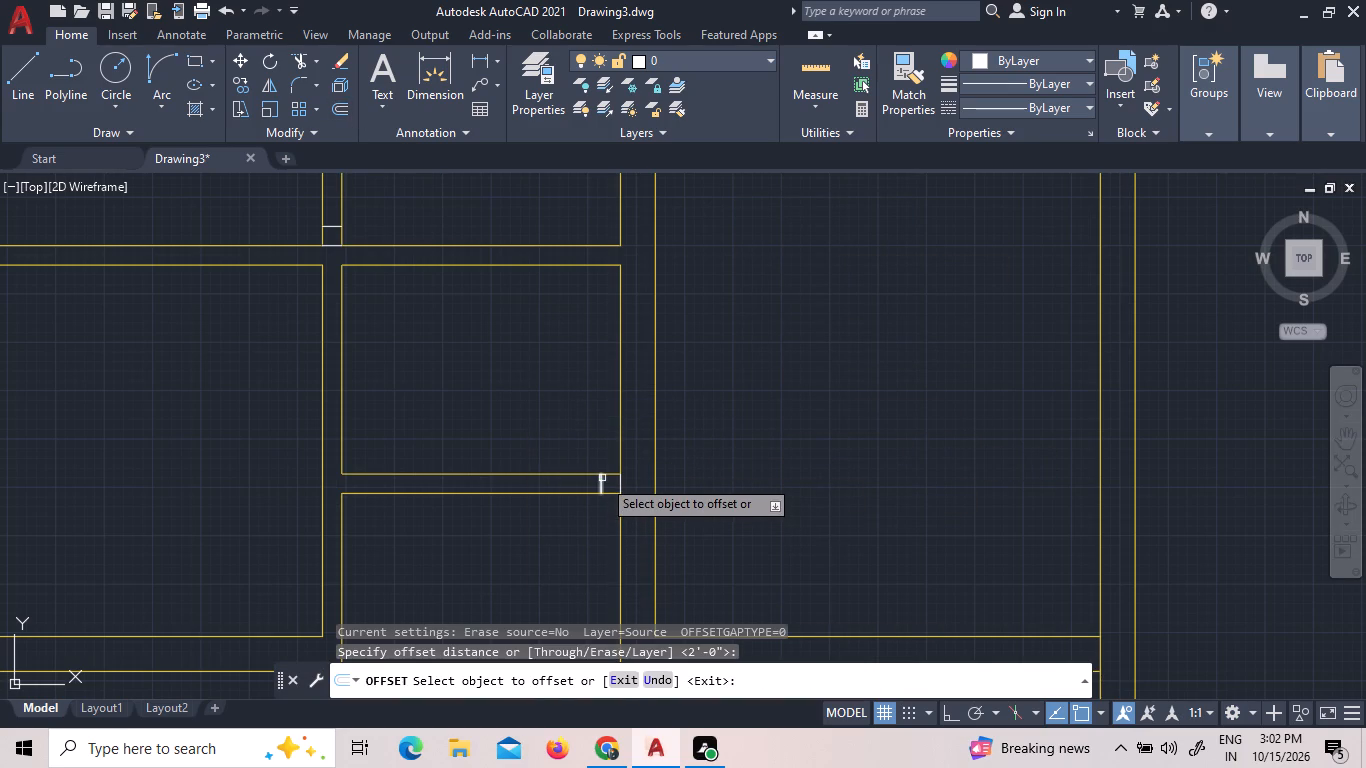
left_click(602, 478)
left_click(542, 476)
scroll(567, 387, "down", 2)
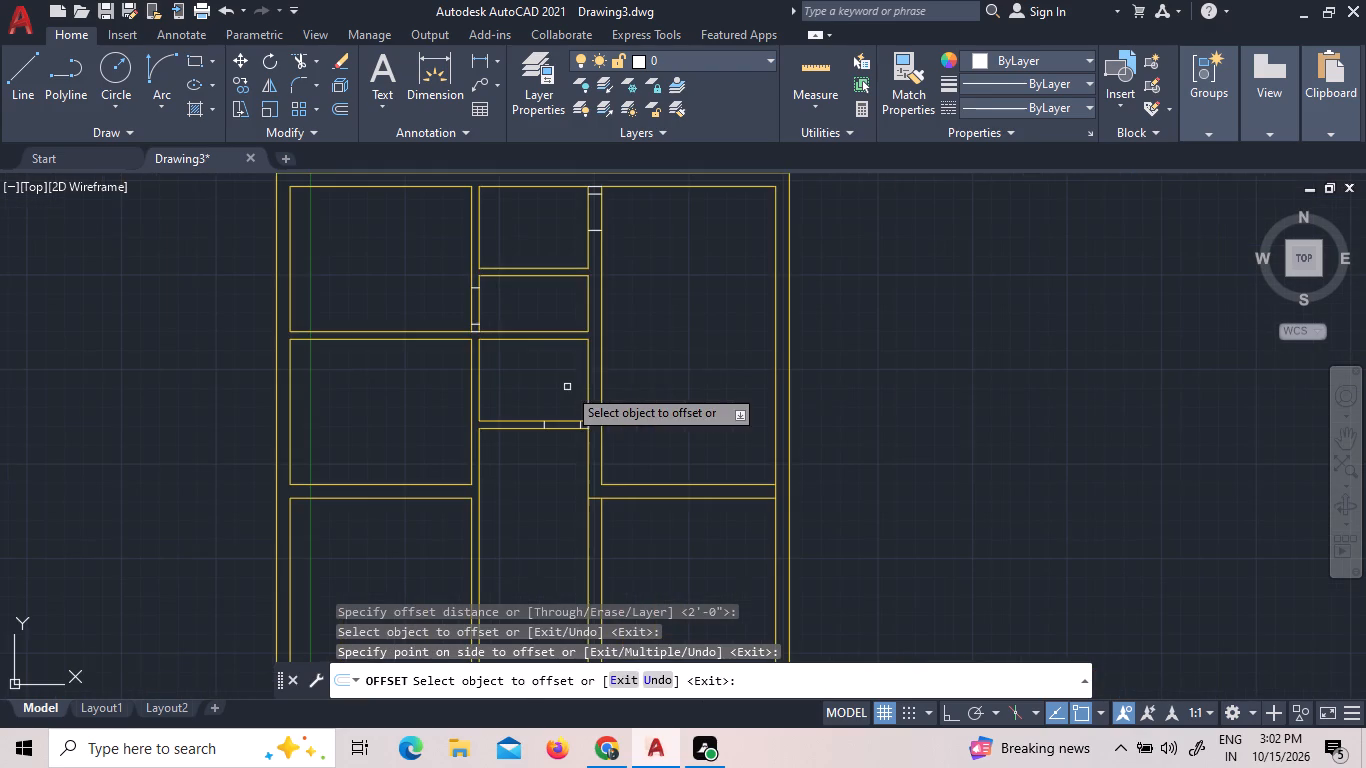
right_click(563, 288)
left_click(569, 307)
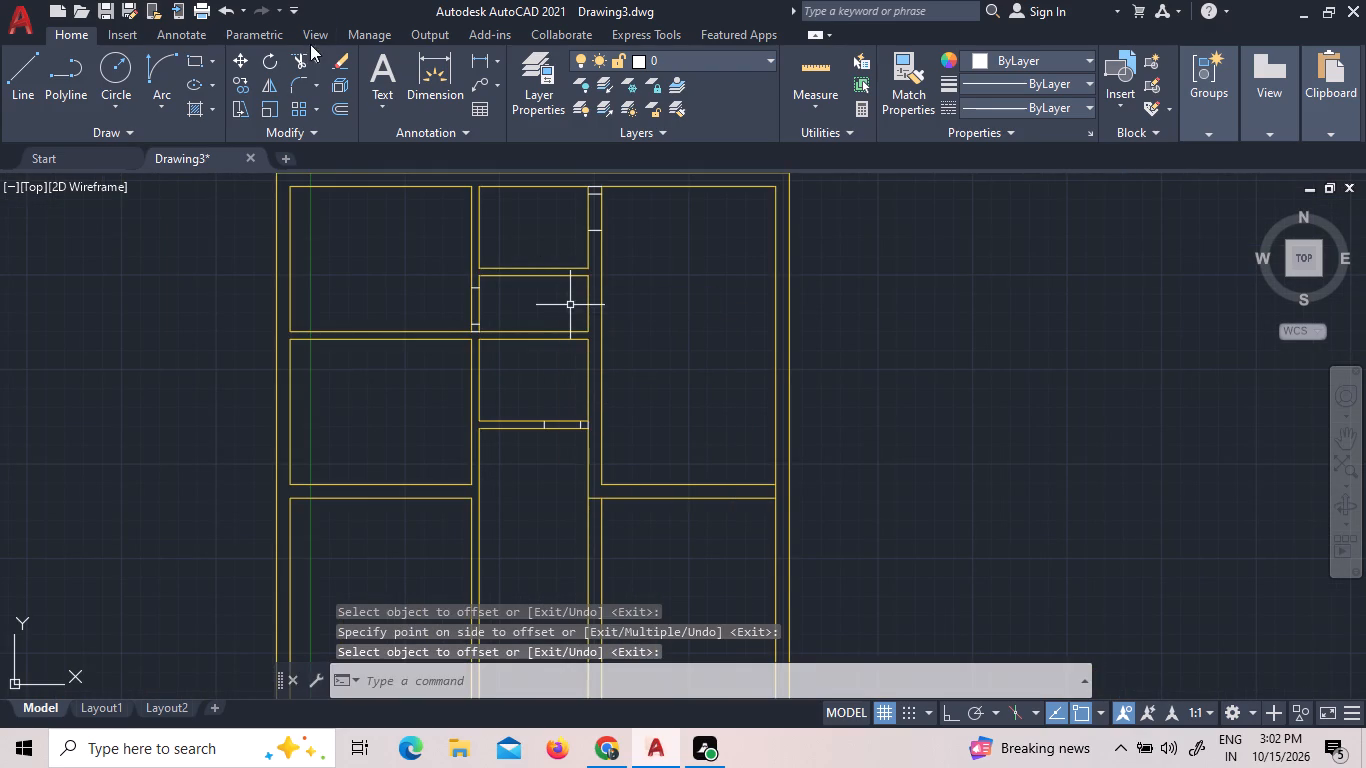
Trim the wall lines across the 2' opening between the top middle and right rooms, plus the short closing line at the top.
left_click(296, 57)
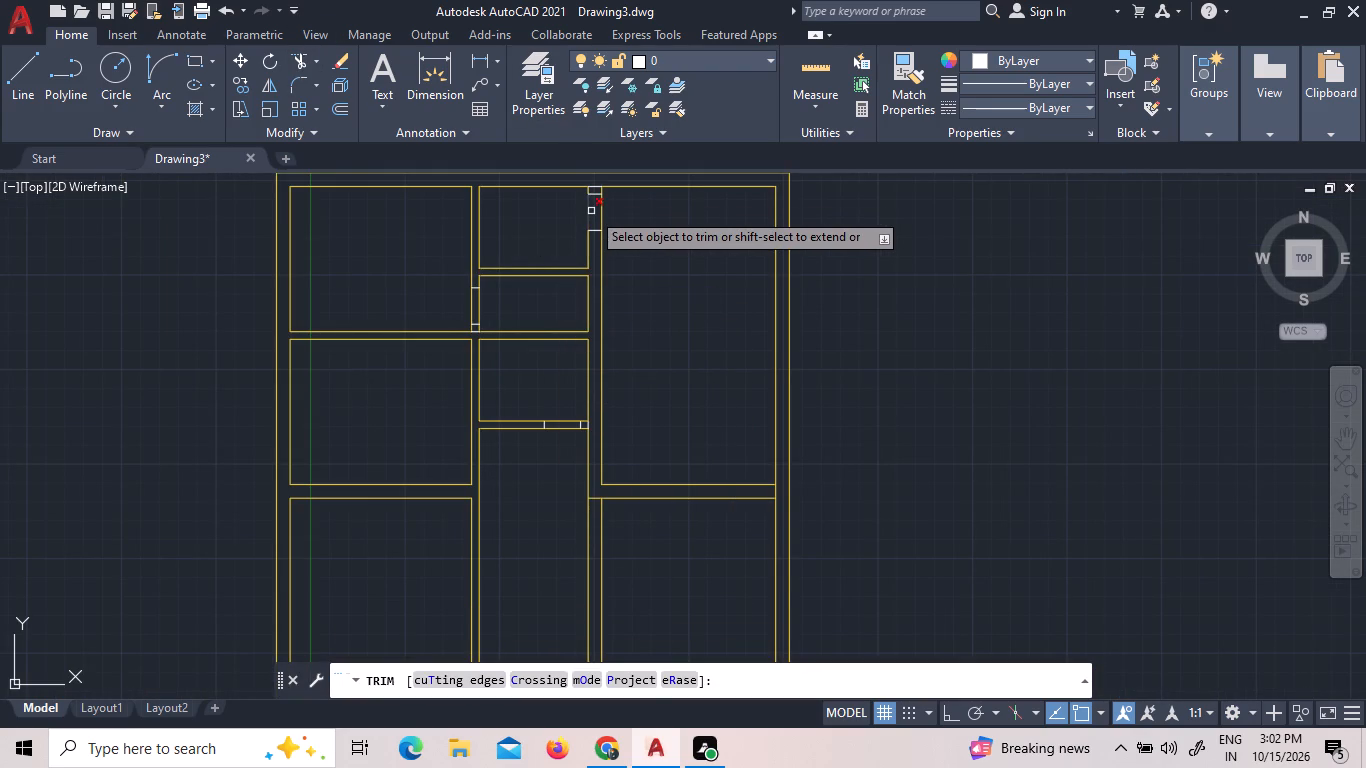
left_click(591, 211)
double_click(604, 205)
left_click(599, 184)
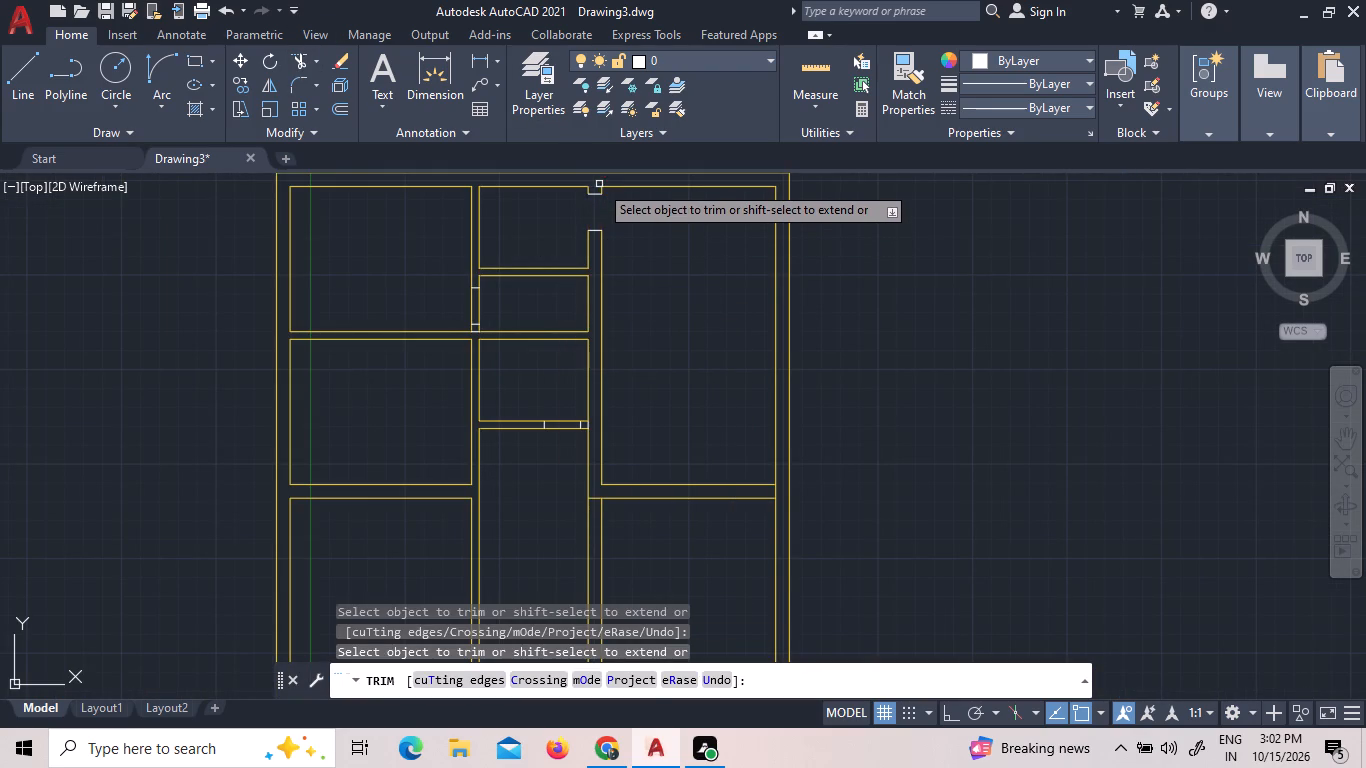
Trim the wall lines across the 2' opening between the top left and second middle rooms, plus the short closing line at the bottom.
left_click(484, 303)
double_click(462, 302)
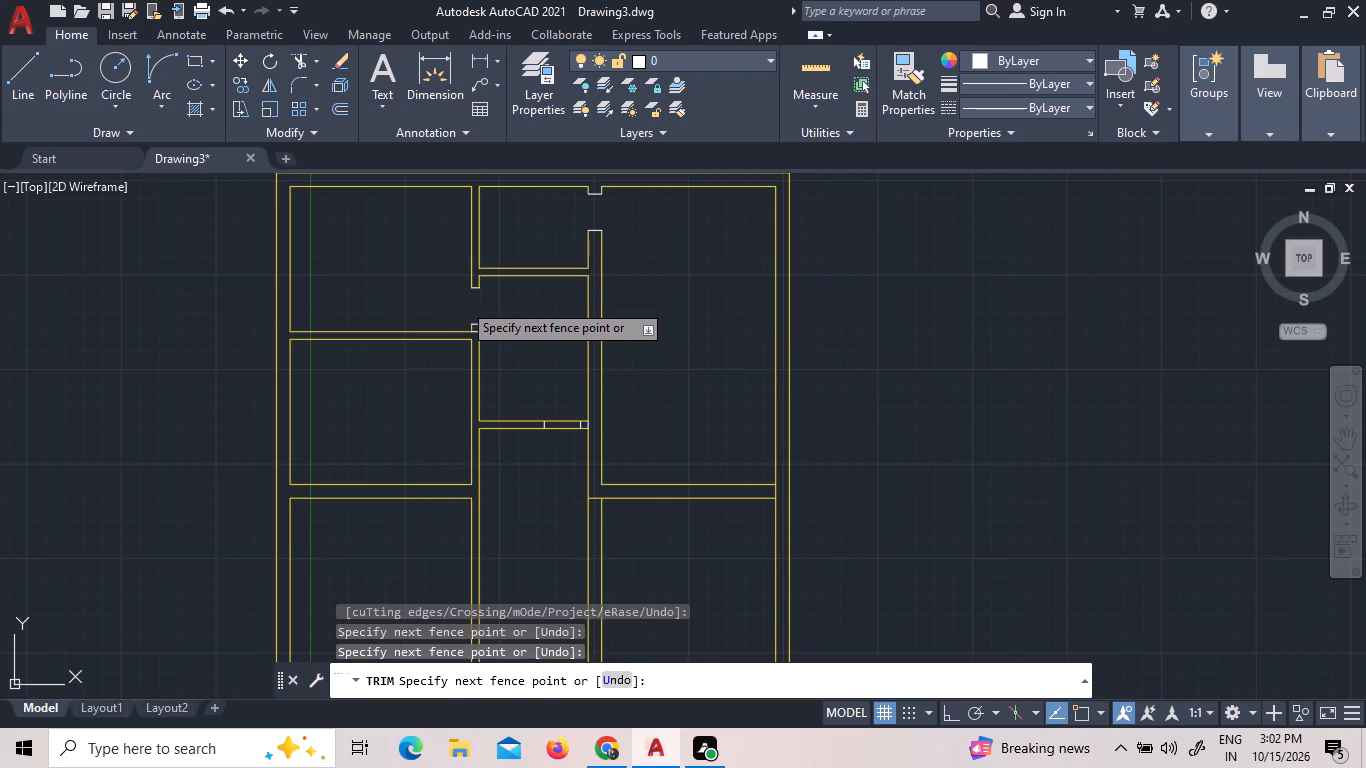
left_click(474, 333)
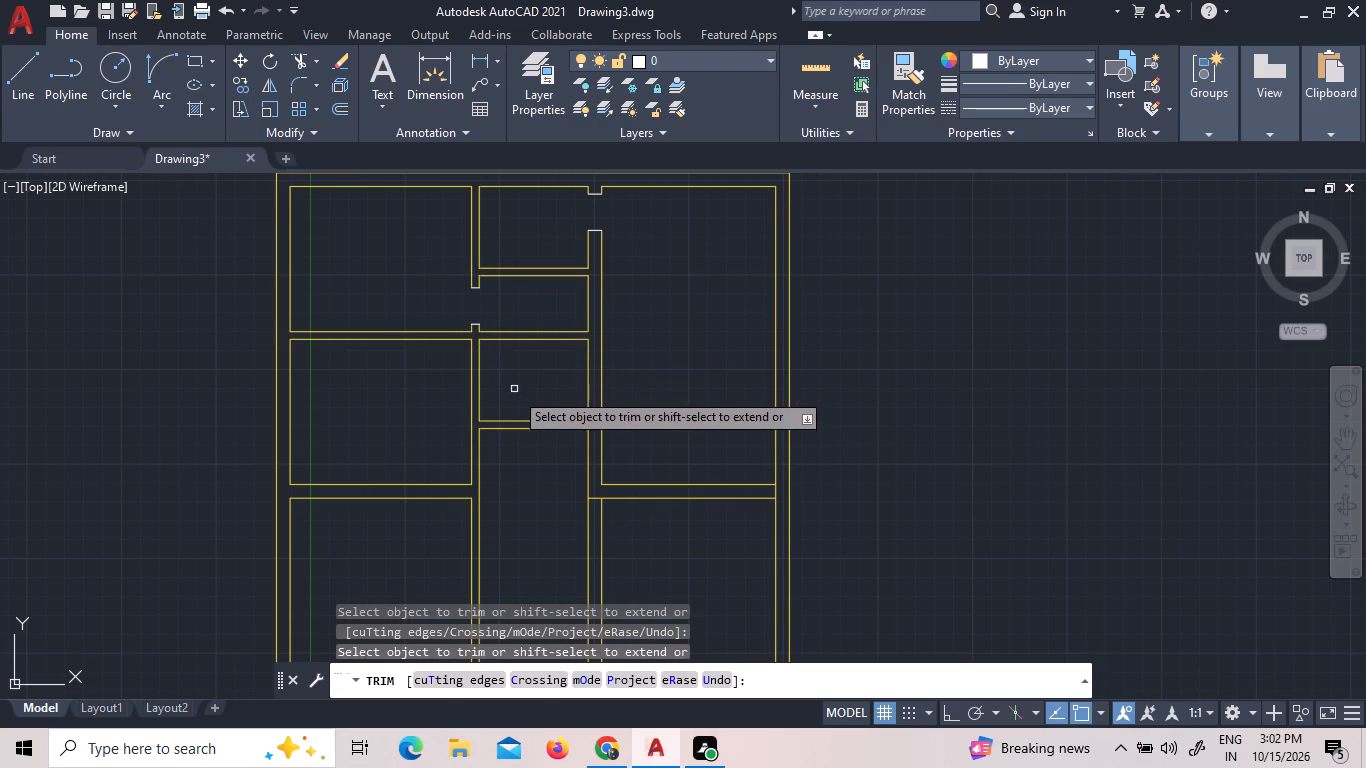
Trim the wall lines across the 2' opening below the third middle room, plus the short closing line at its right end.
left_click_drag(562, 439, 564, 419)
left_click(568, 376)
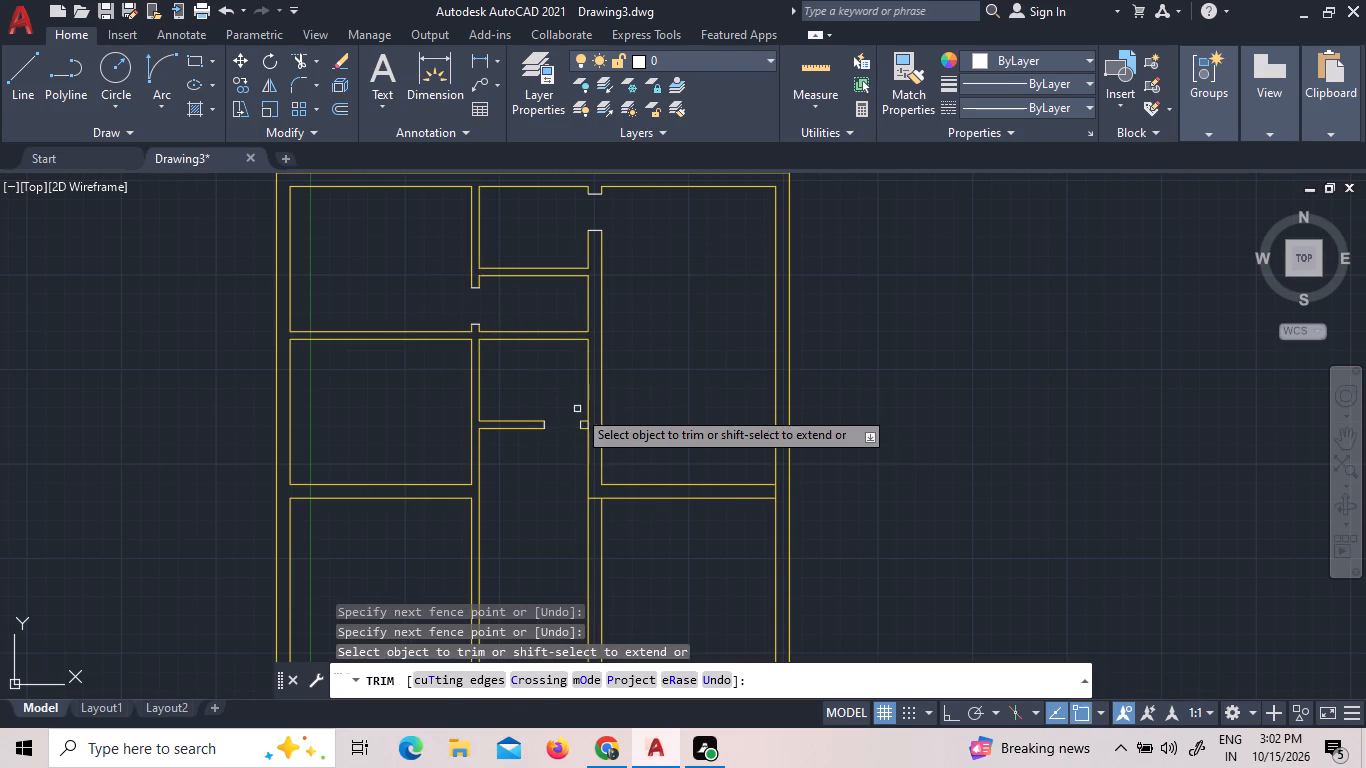
scroll(586, 423, "up", 3)
double_click(586, 423)
scroll(702, 414, "down", 2)
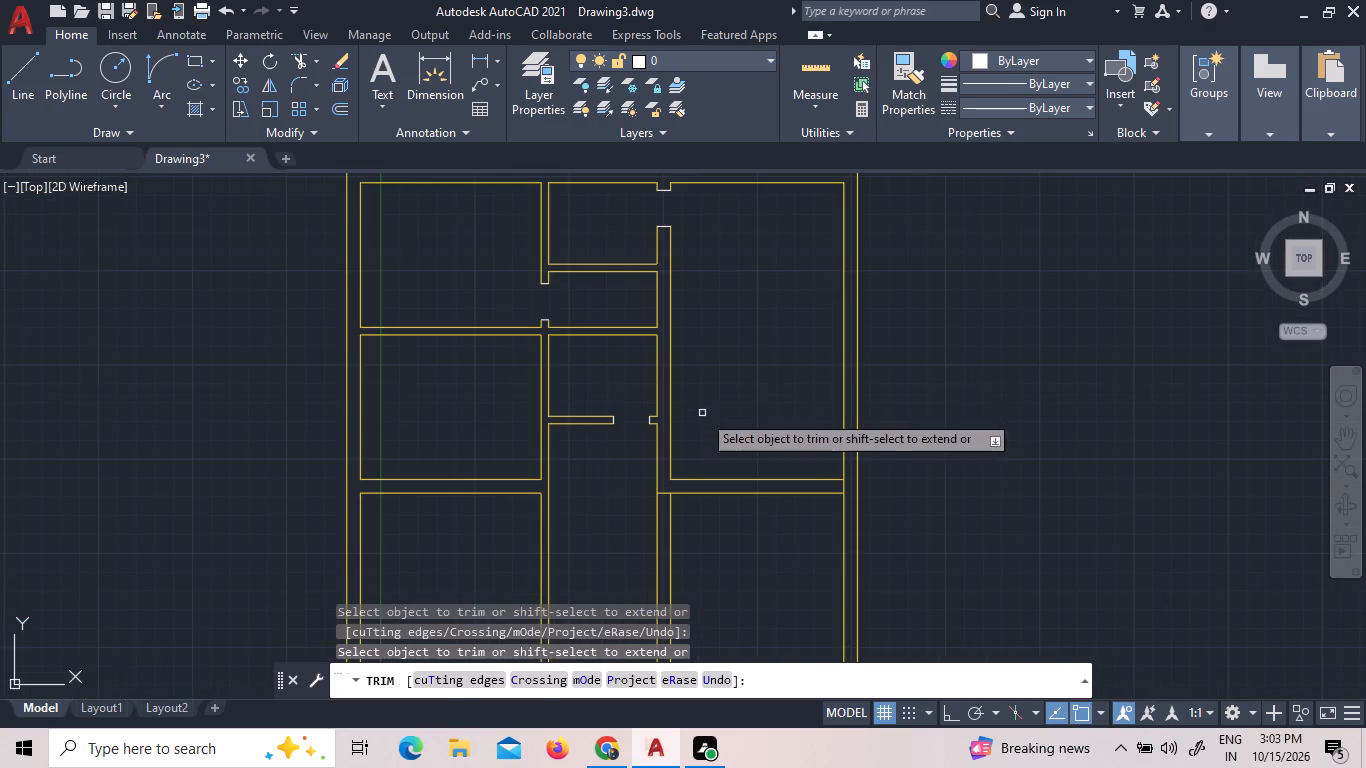
scroll(719, 381, "down", 1)
middle_click(752, 353)
middle_click(717, 359)
middle_click(674, 362)
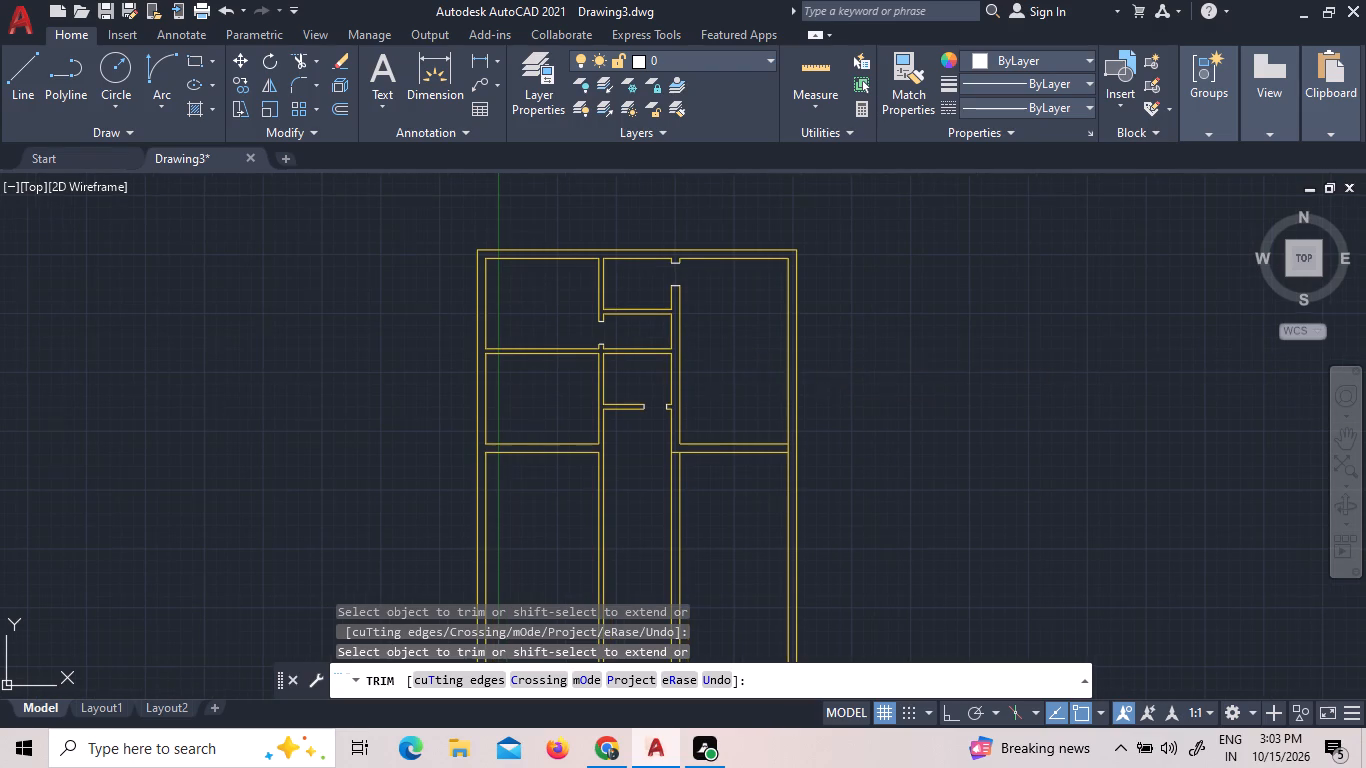
right_click(708, 353)
left_click(718, 364)
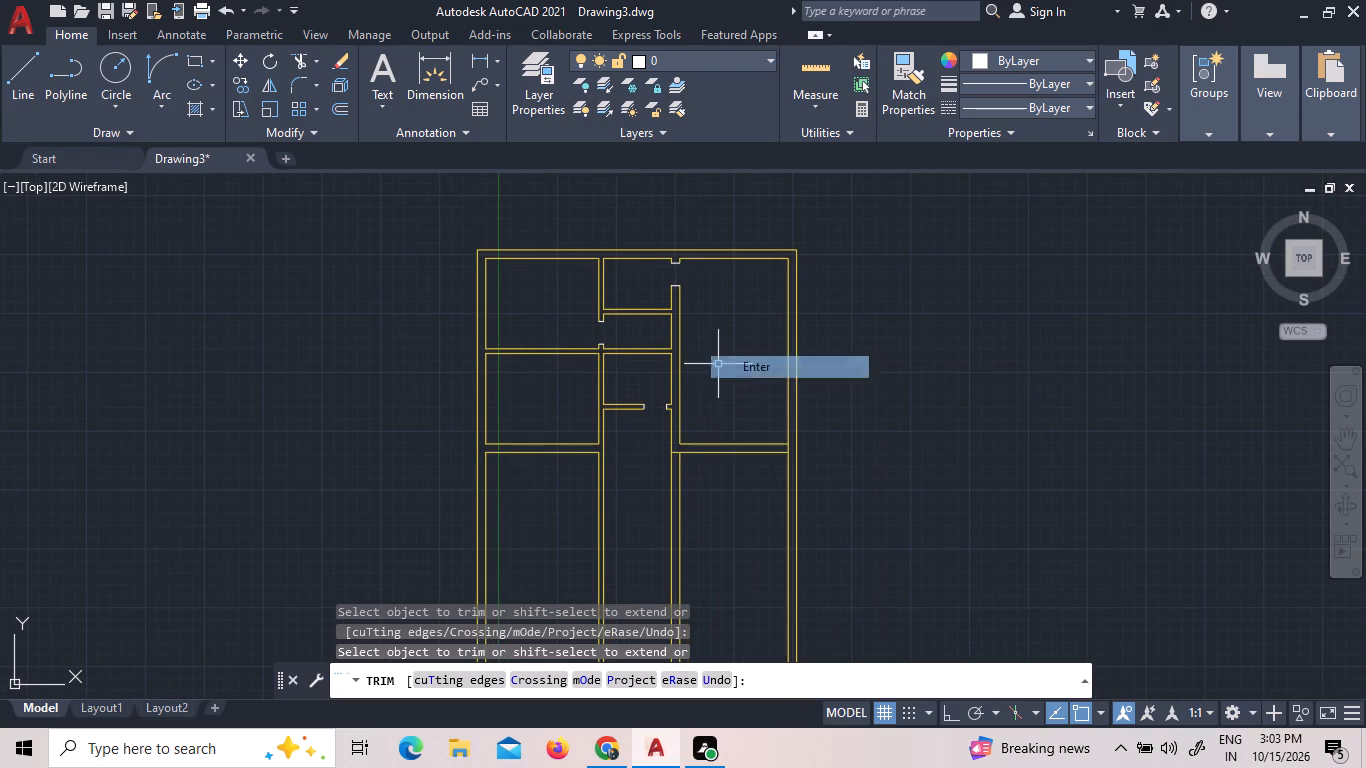
Draw a short line closing the left end of the wall between the top left and second left rooms.
middle_click_drag(729, 361, 628, 344)
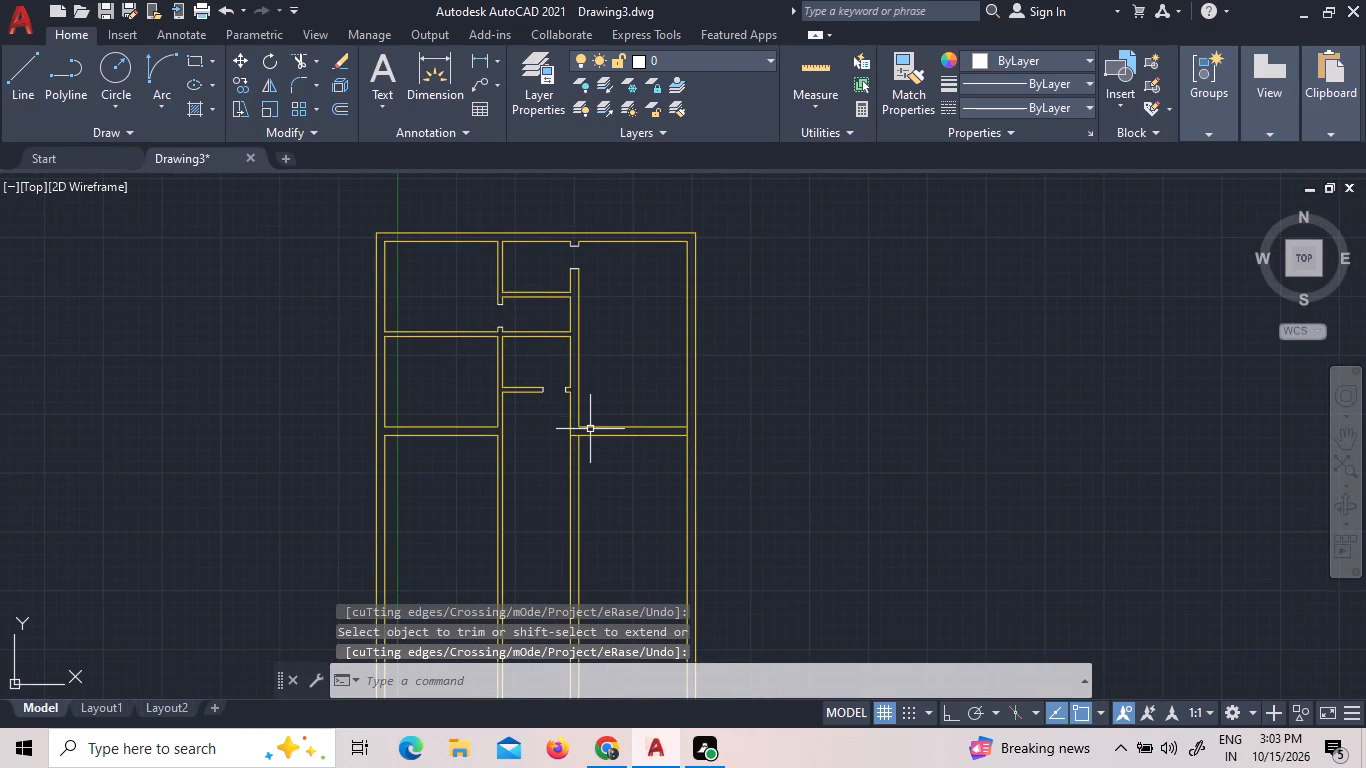
scroll(590, 429, "up", 1)
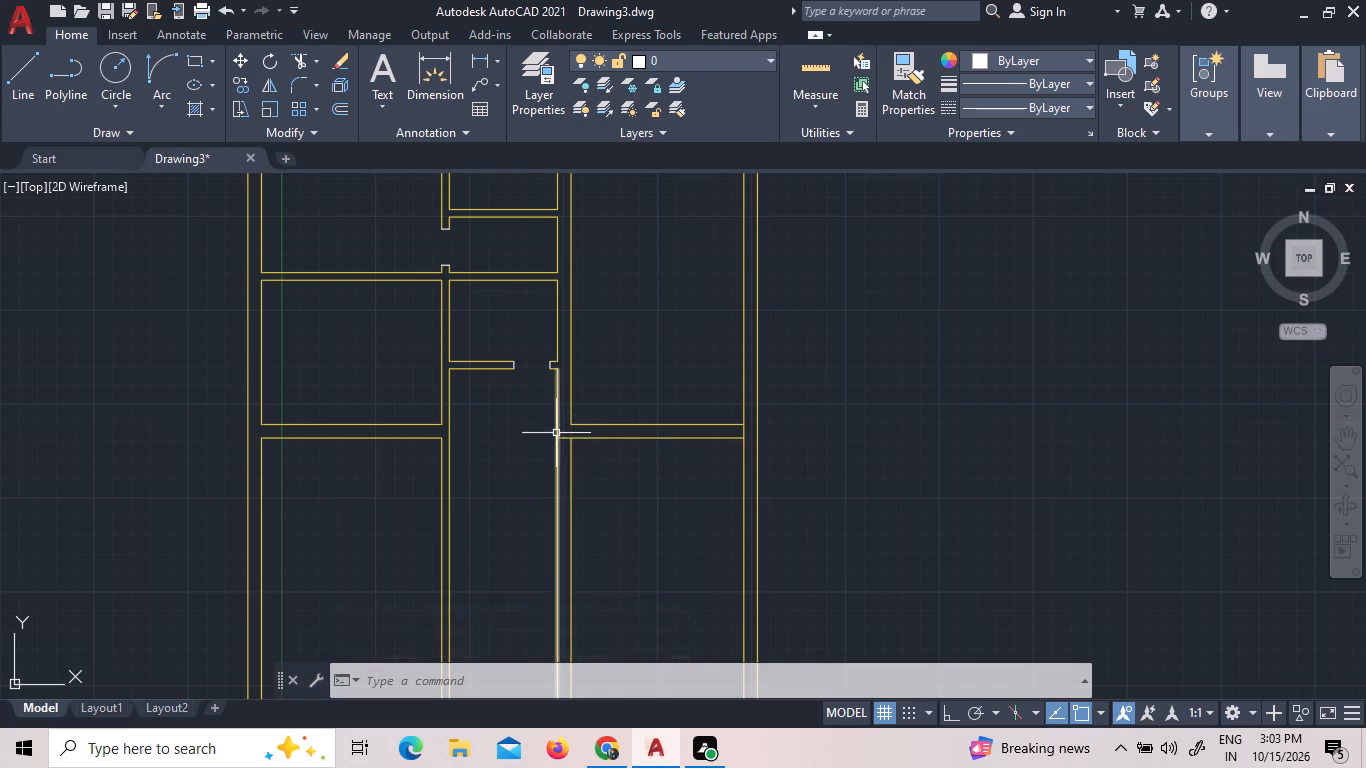
scroll(556, 425, "up", 3)
scroll(556, 425, "down", 1)
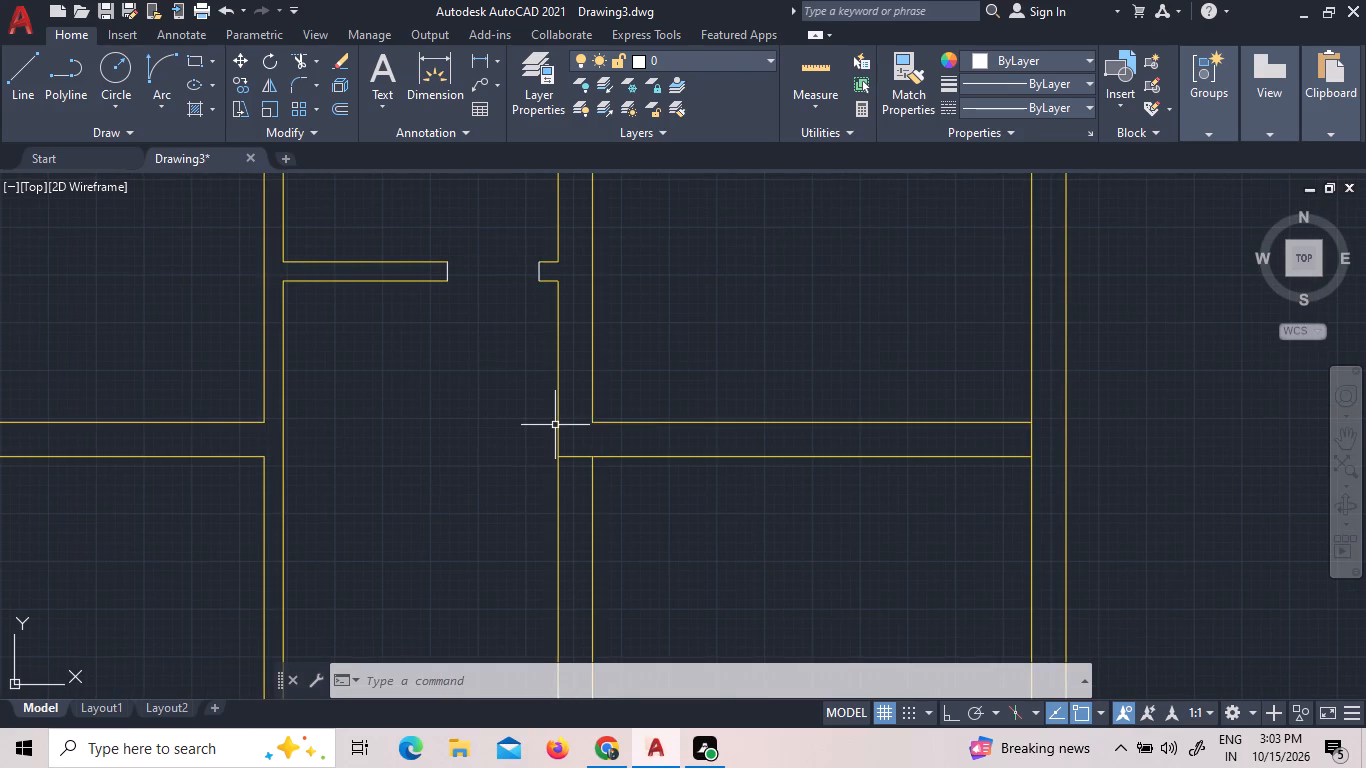
scroll(568, 448, "down", 3)
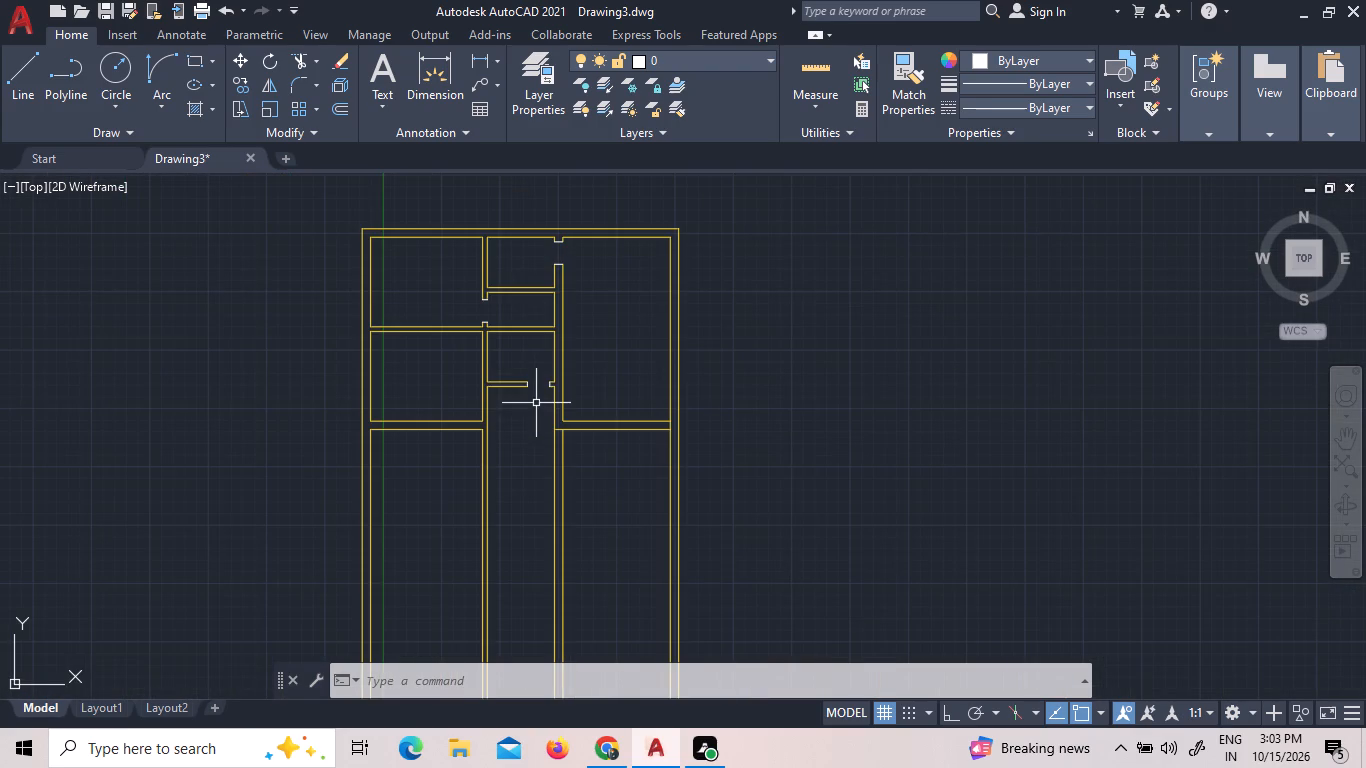
scroll(379, 315, "up", 2)
left_click(30, 74)
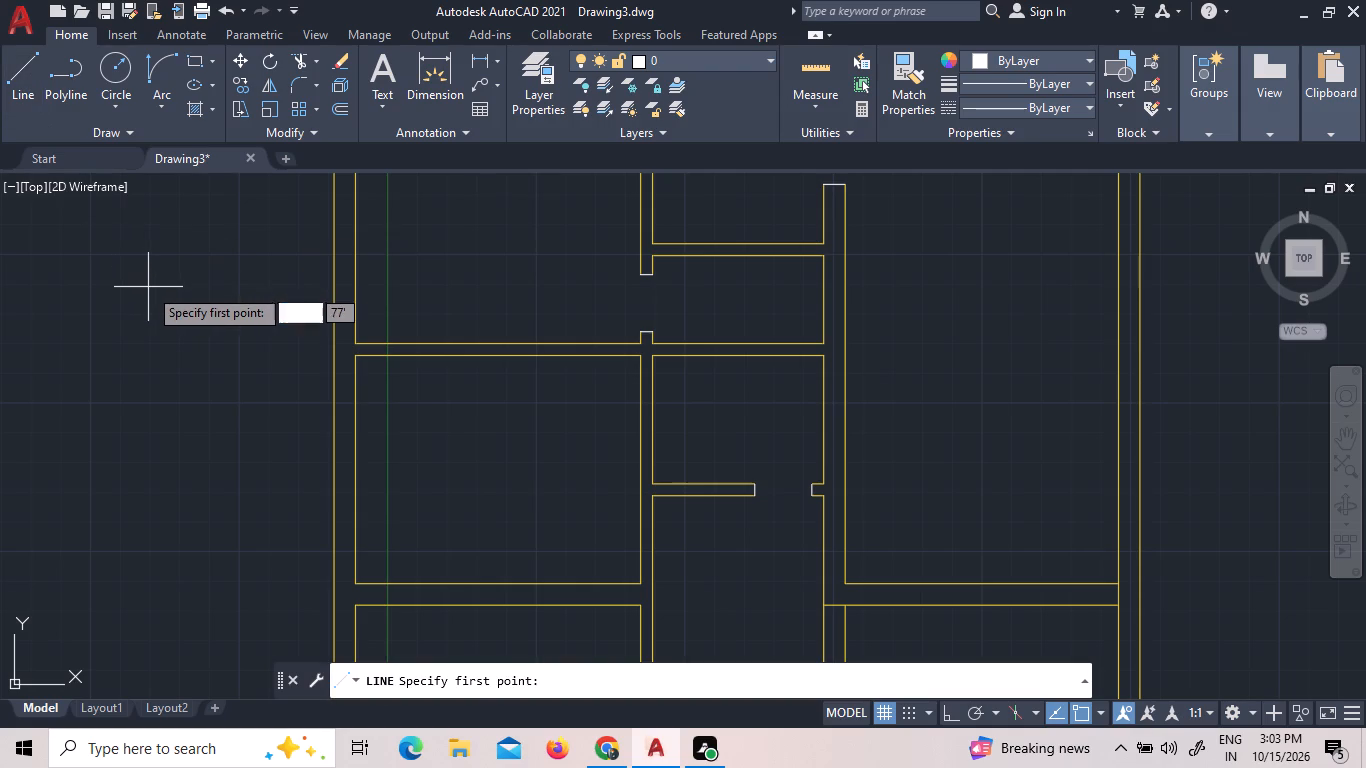
scroll(149, 287, "up", 2)
scroll(519, 382, "down", 2)
scroll(606, 402, "up", 2)
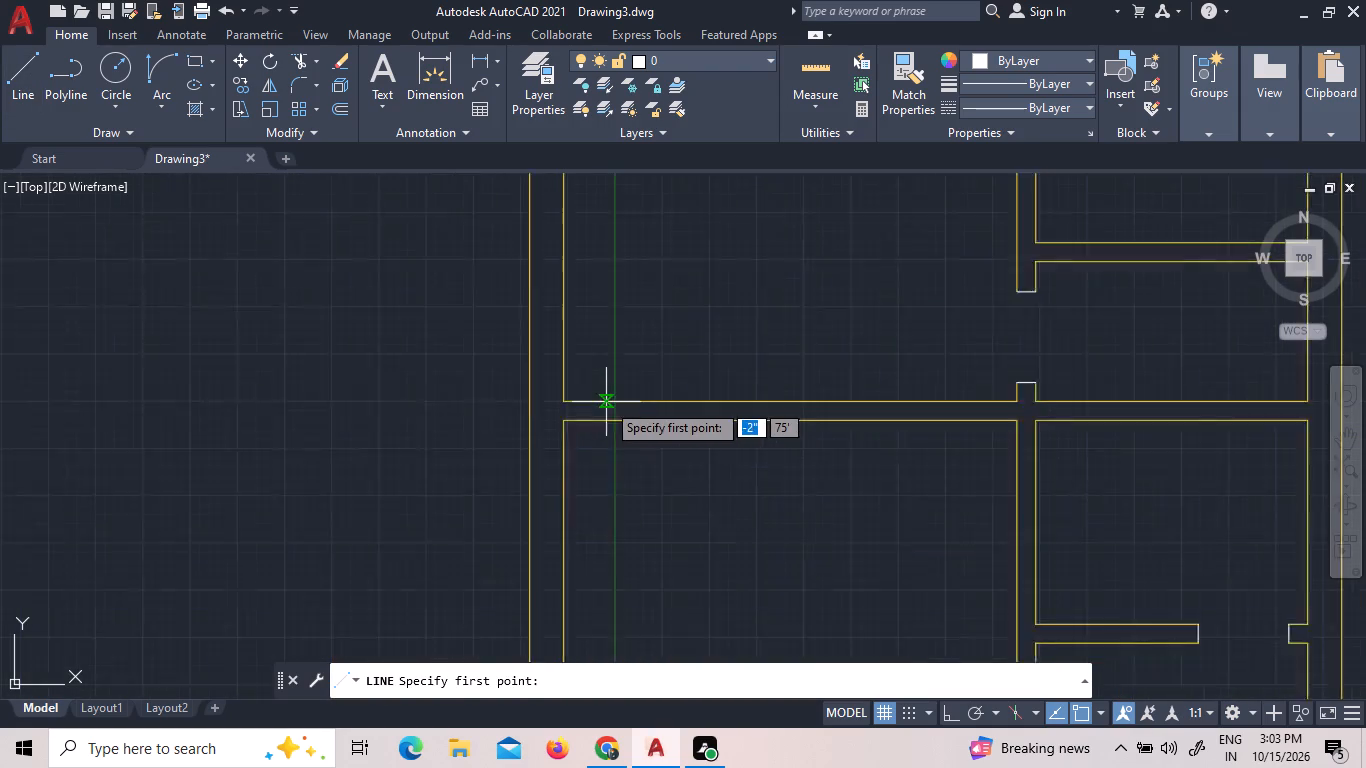
double_click(535, 399)
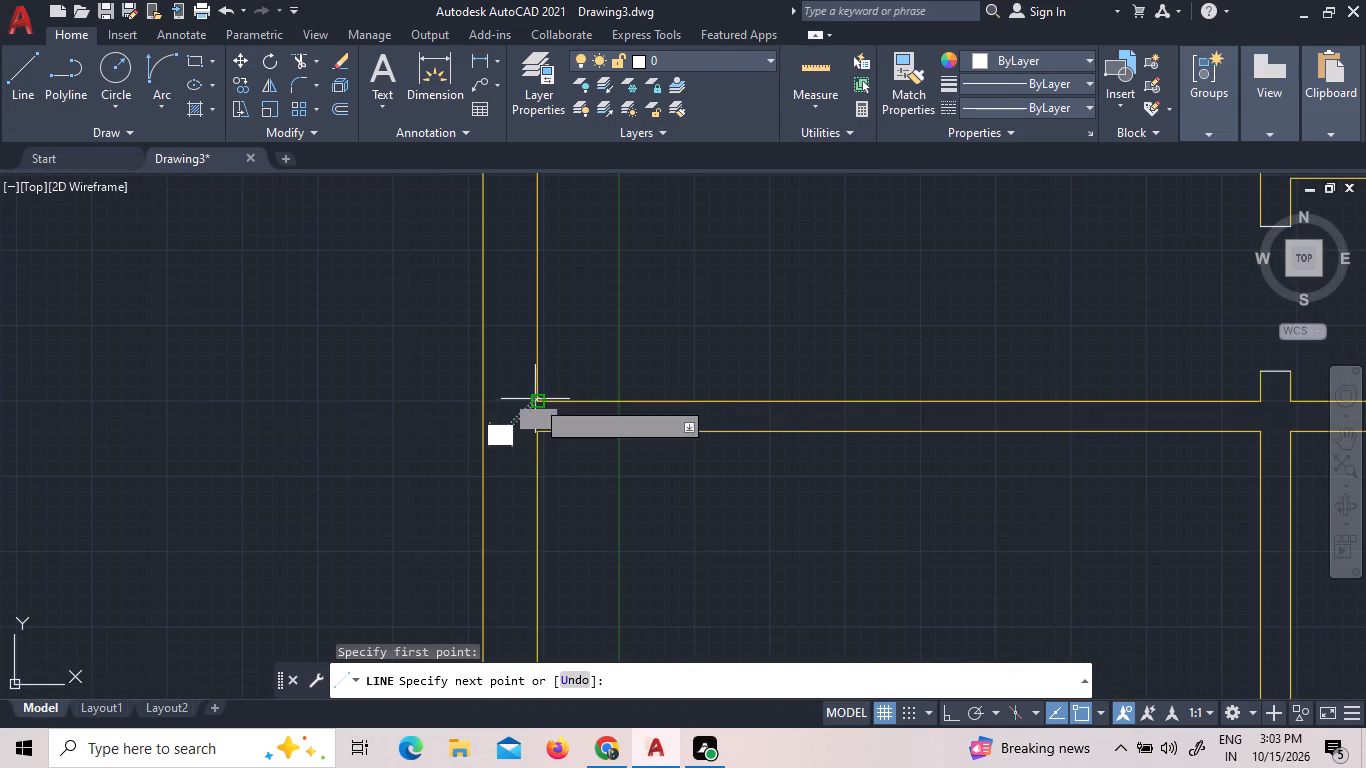
left_click(535, 431)
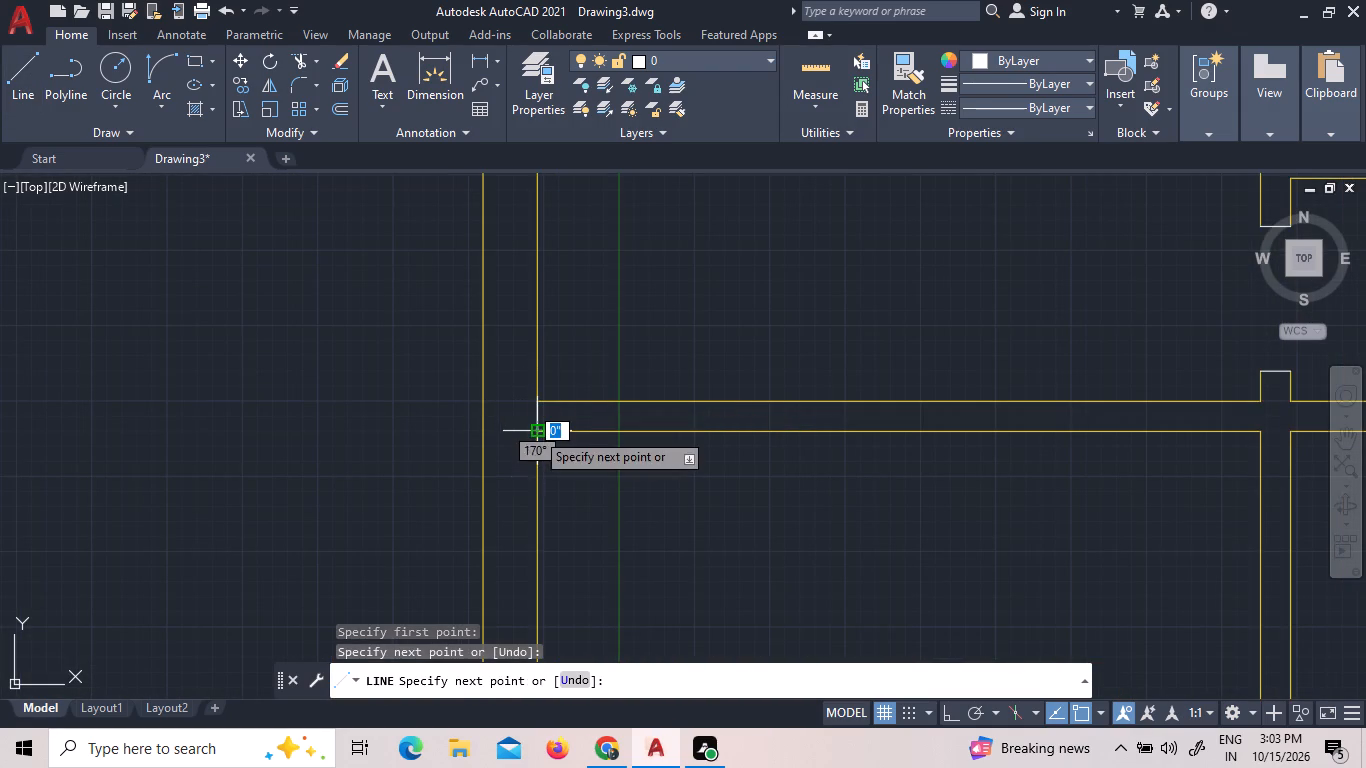
right_click(535, 431)
left_click(551, 440)
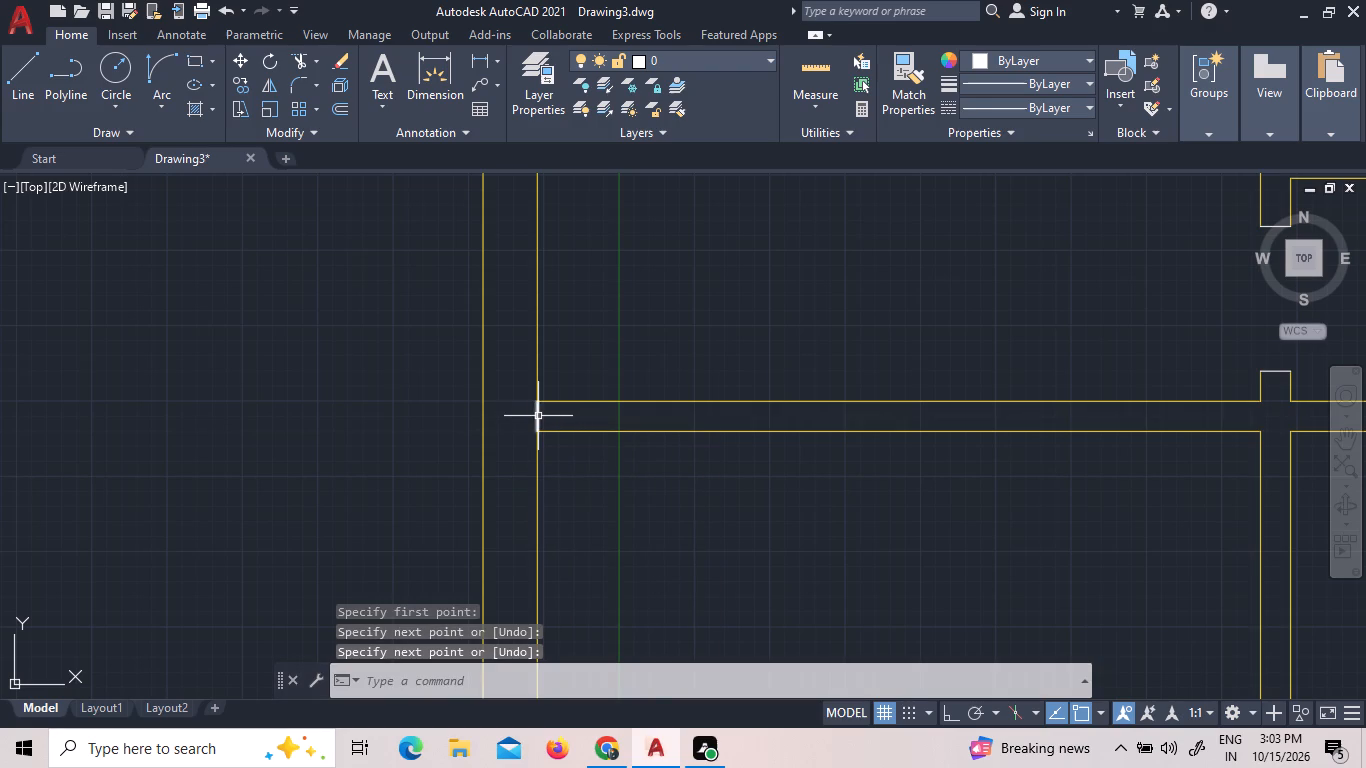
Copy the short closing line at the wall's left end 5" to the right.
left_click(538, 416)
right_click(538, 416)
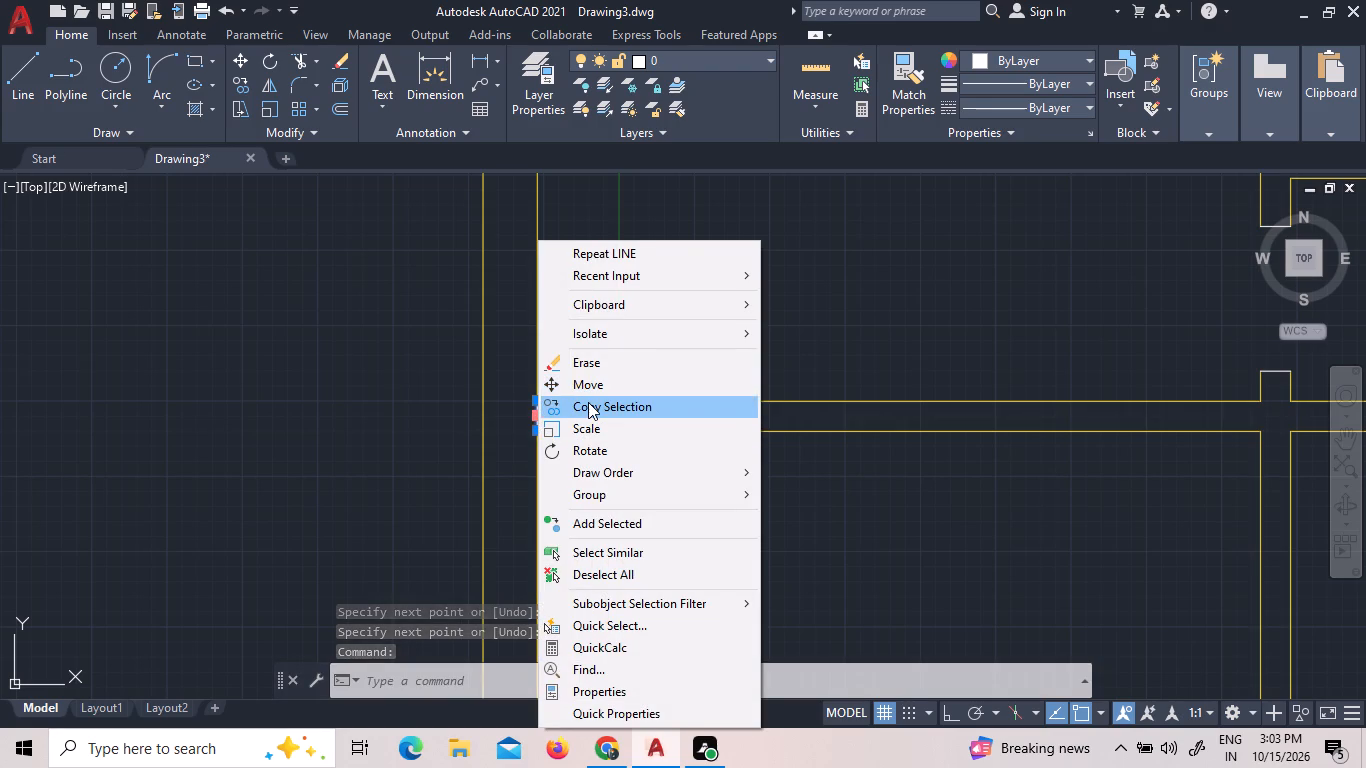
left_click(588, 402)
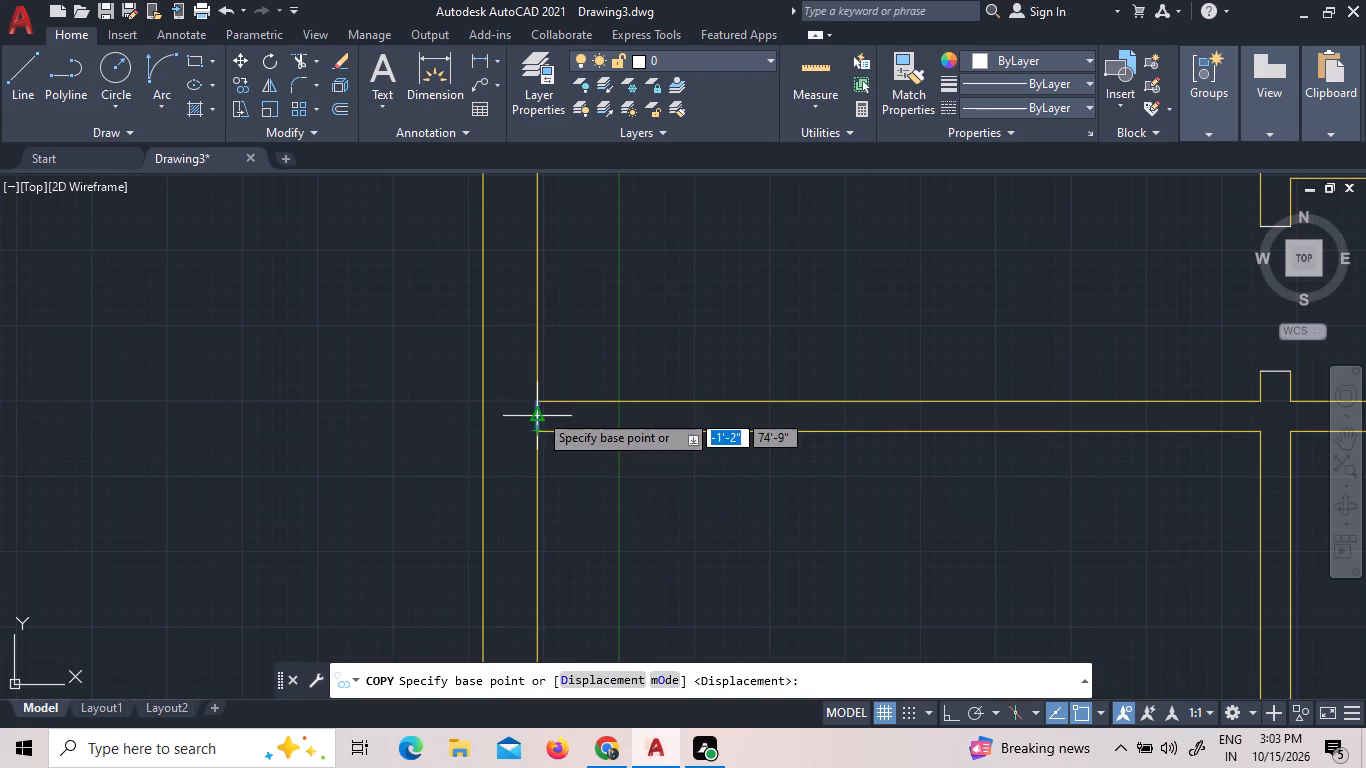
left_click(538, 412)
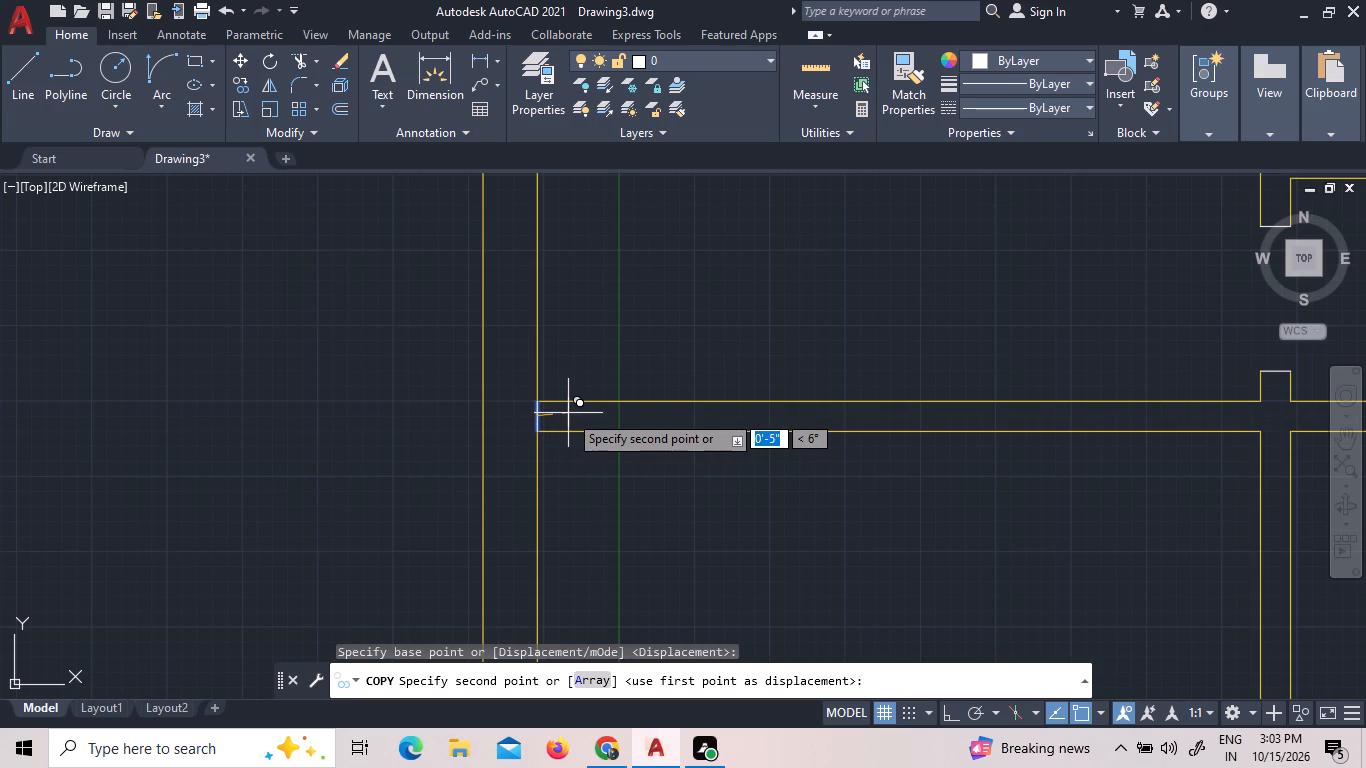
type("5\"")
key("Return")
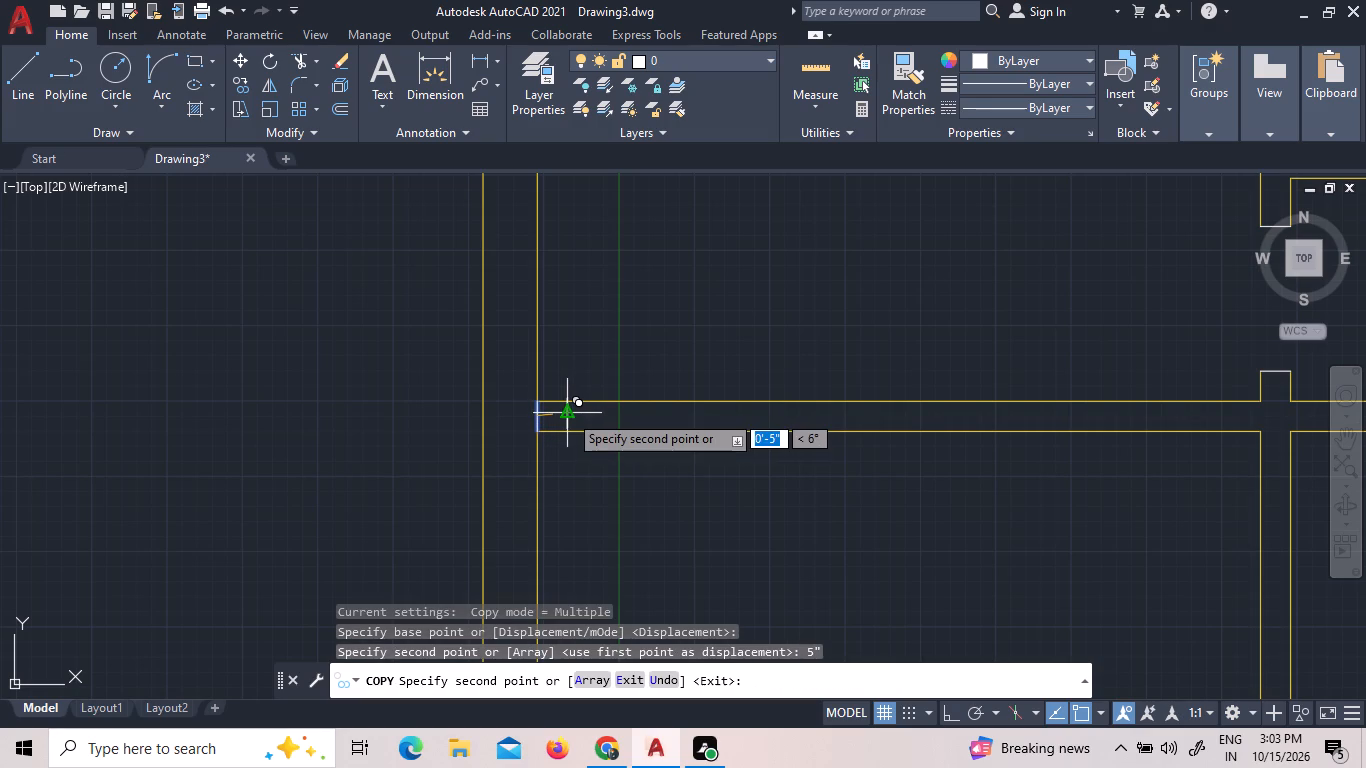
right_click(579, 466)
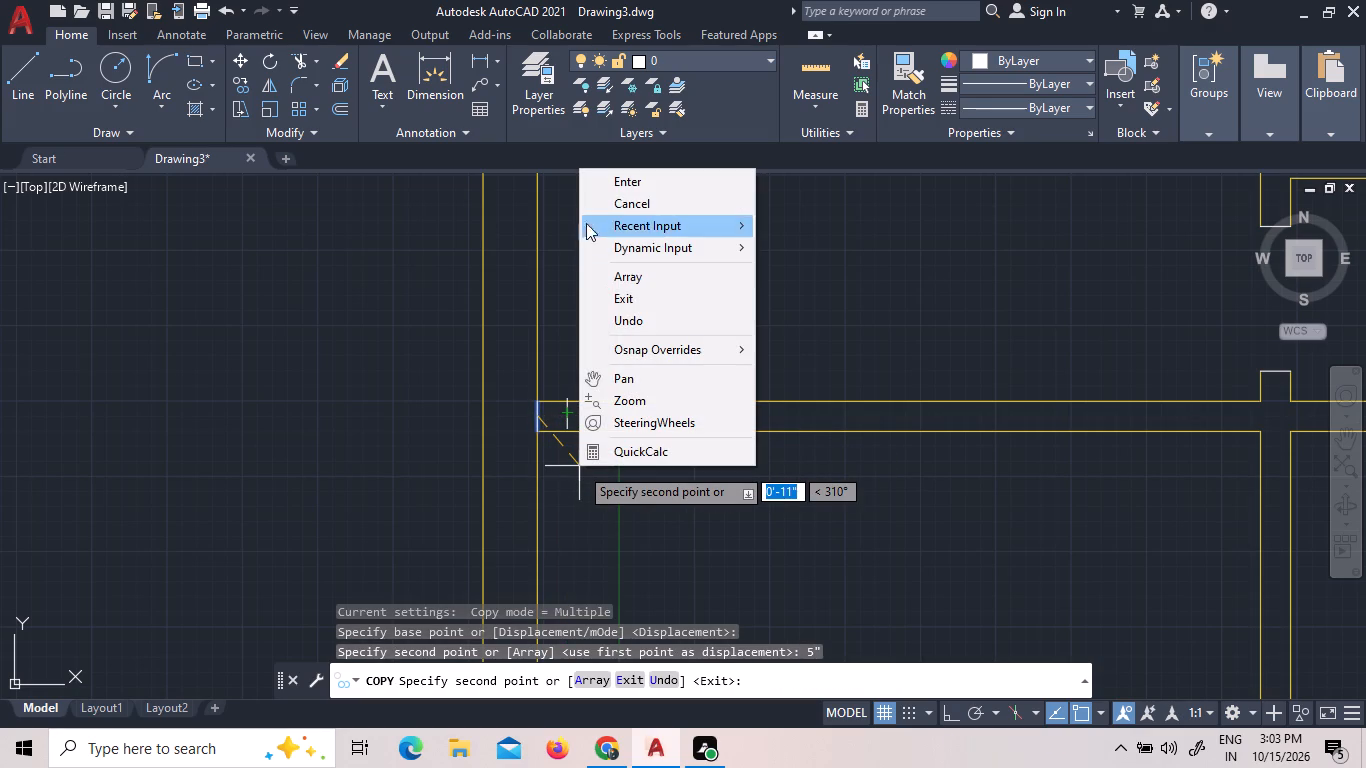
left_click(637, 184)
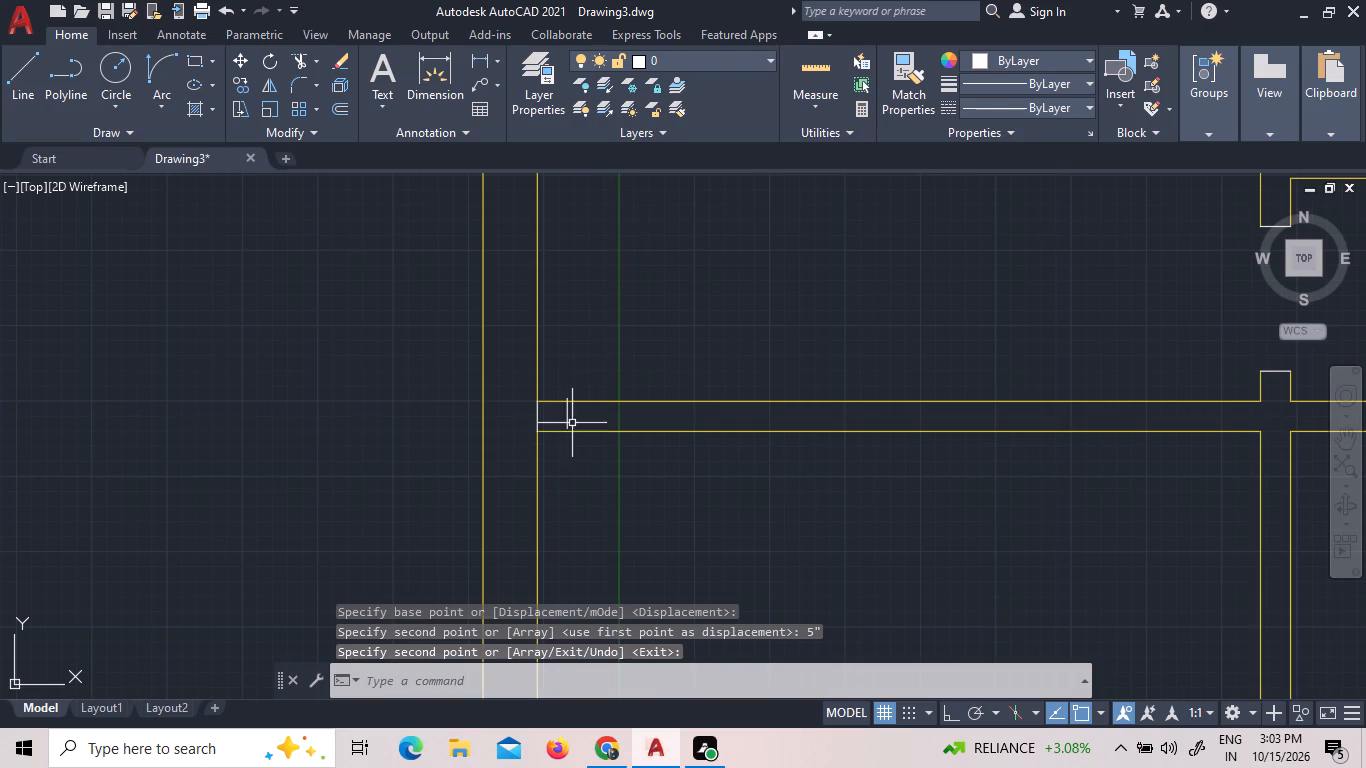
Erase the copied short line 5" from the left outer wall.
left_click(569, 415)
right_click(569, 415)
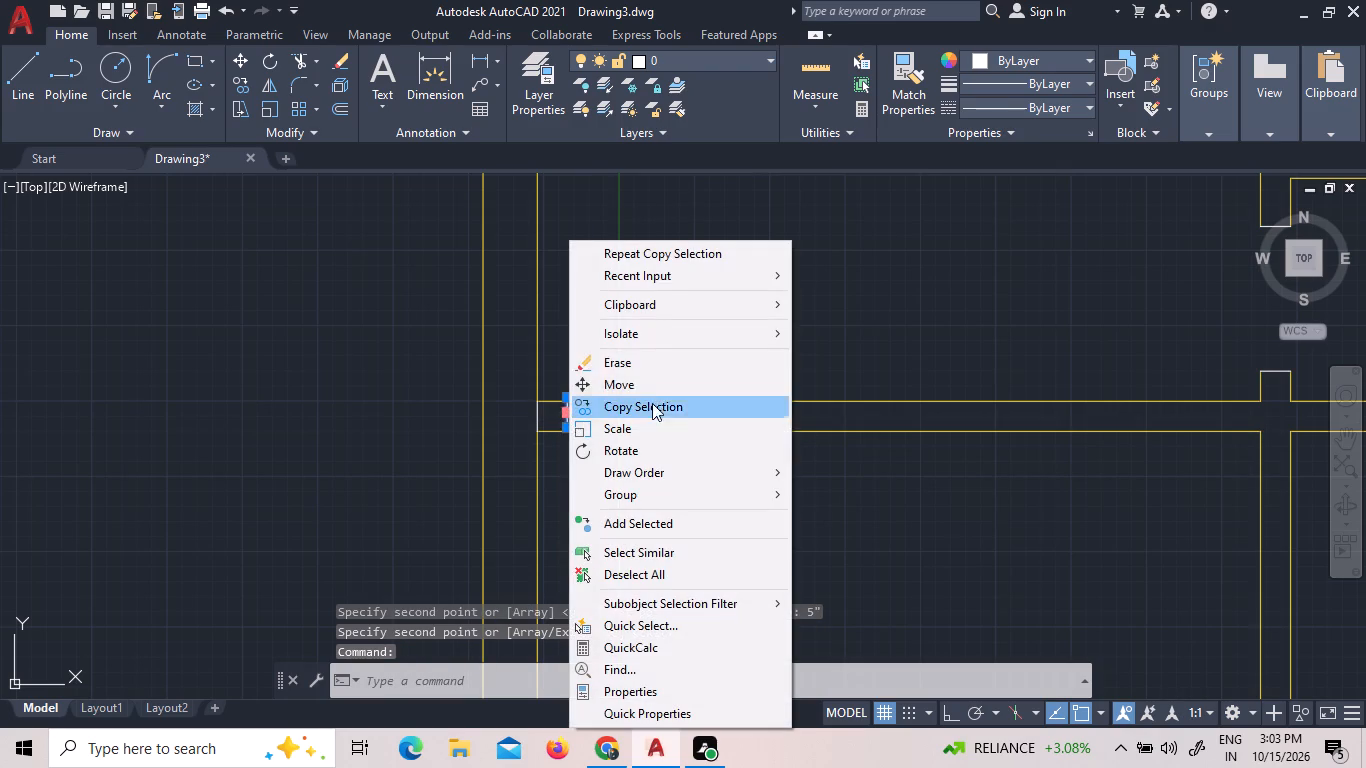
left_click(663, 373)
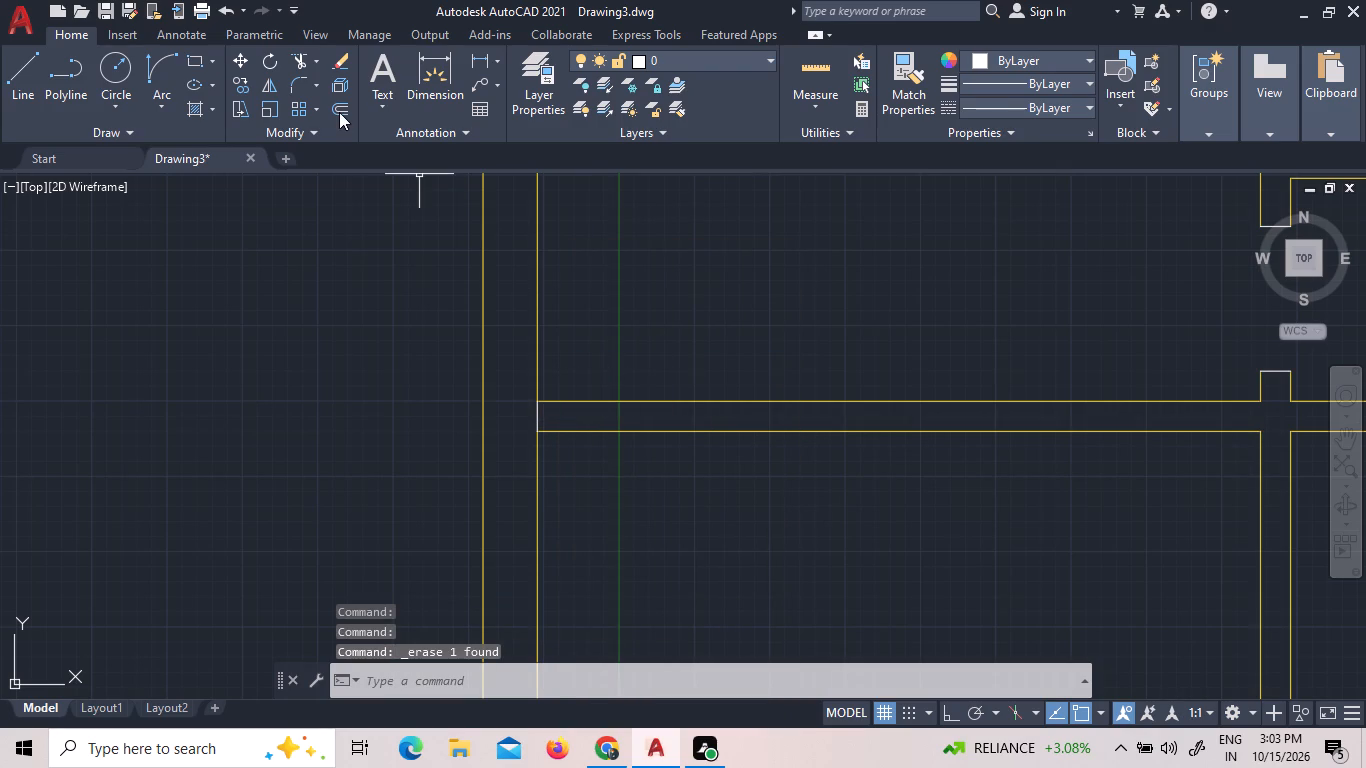
Offset the short closing line at the left end of the wall between the two upper left rooms 5" to the right.
left_click(339, 112)
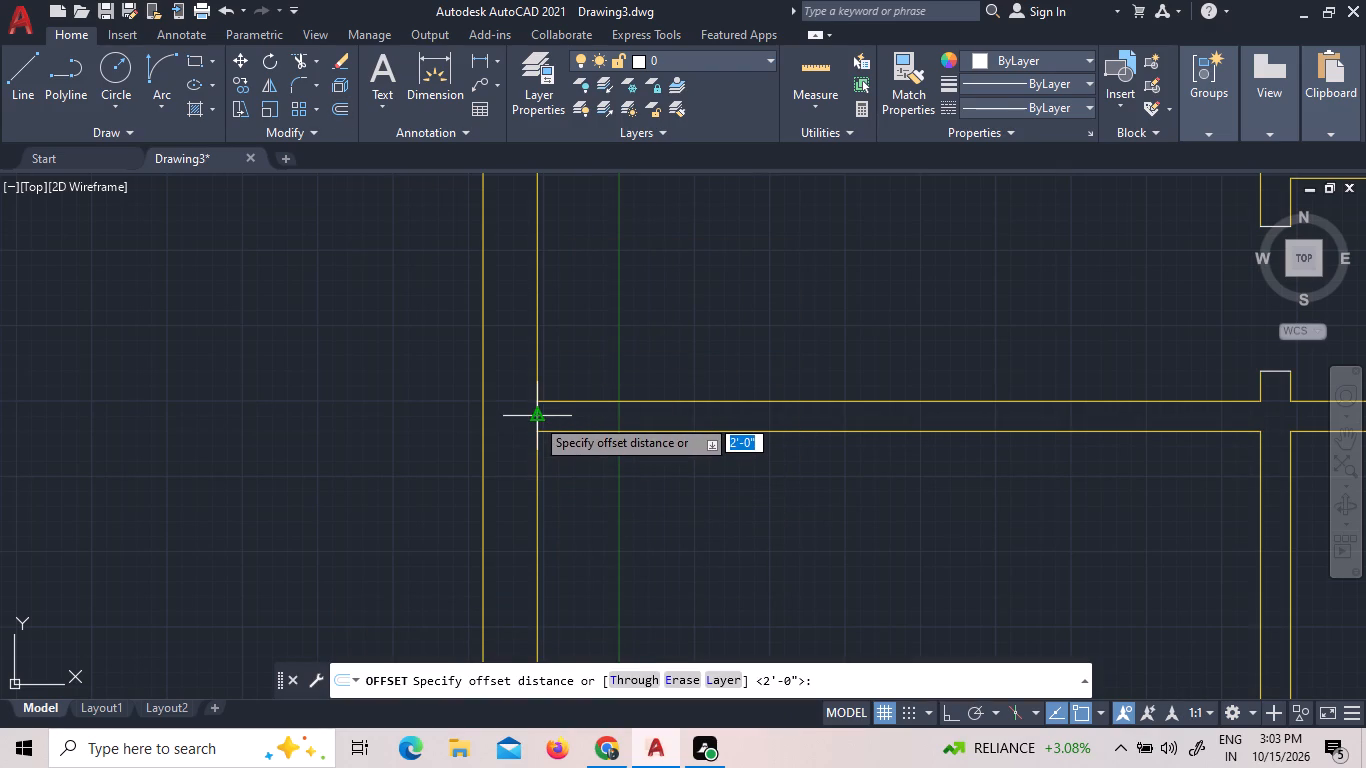
left_click(535, 417)
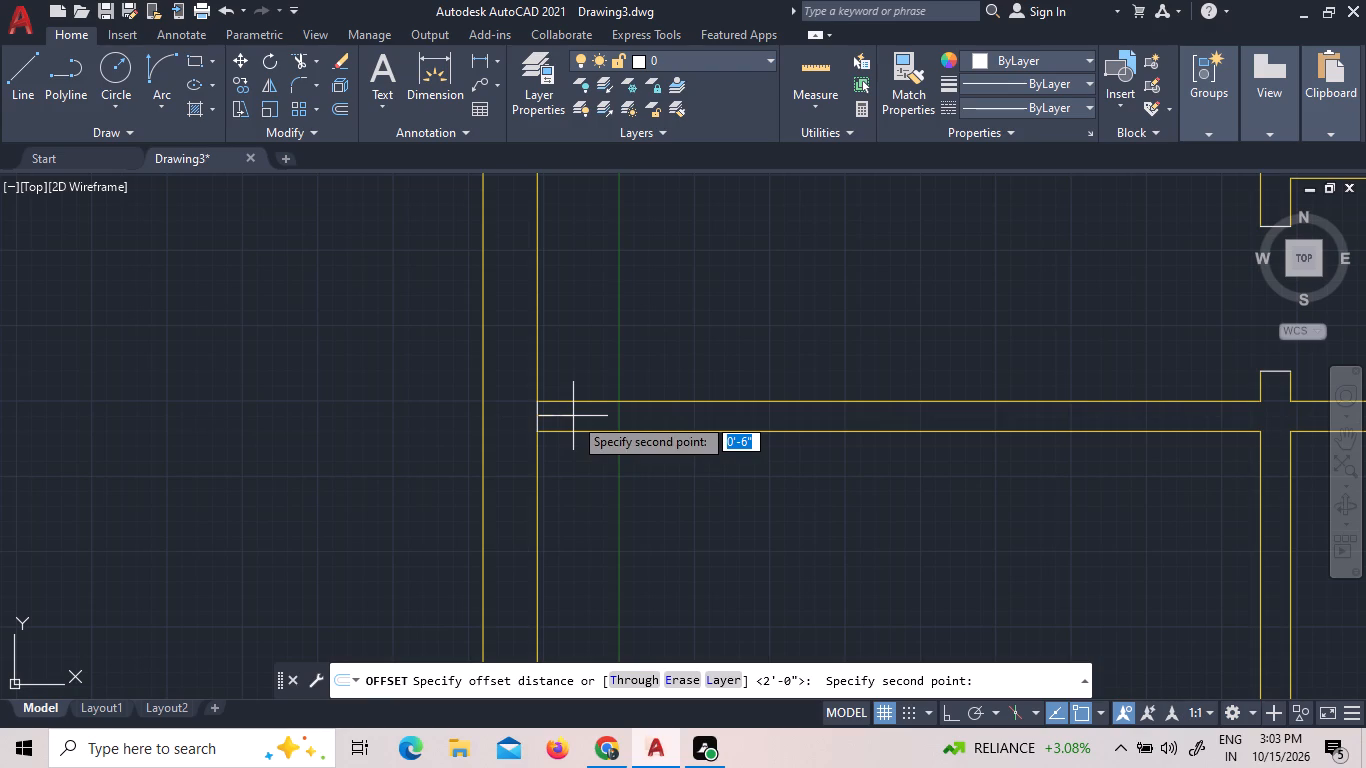
key("5")
key("BackSpace")
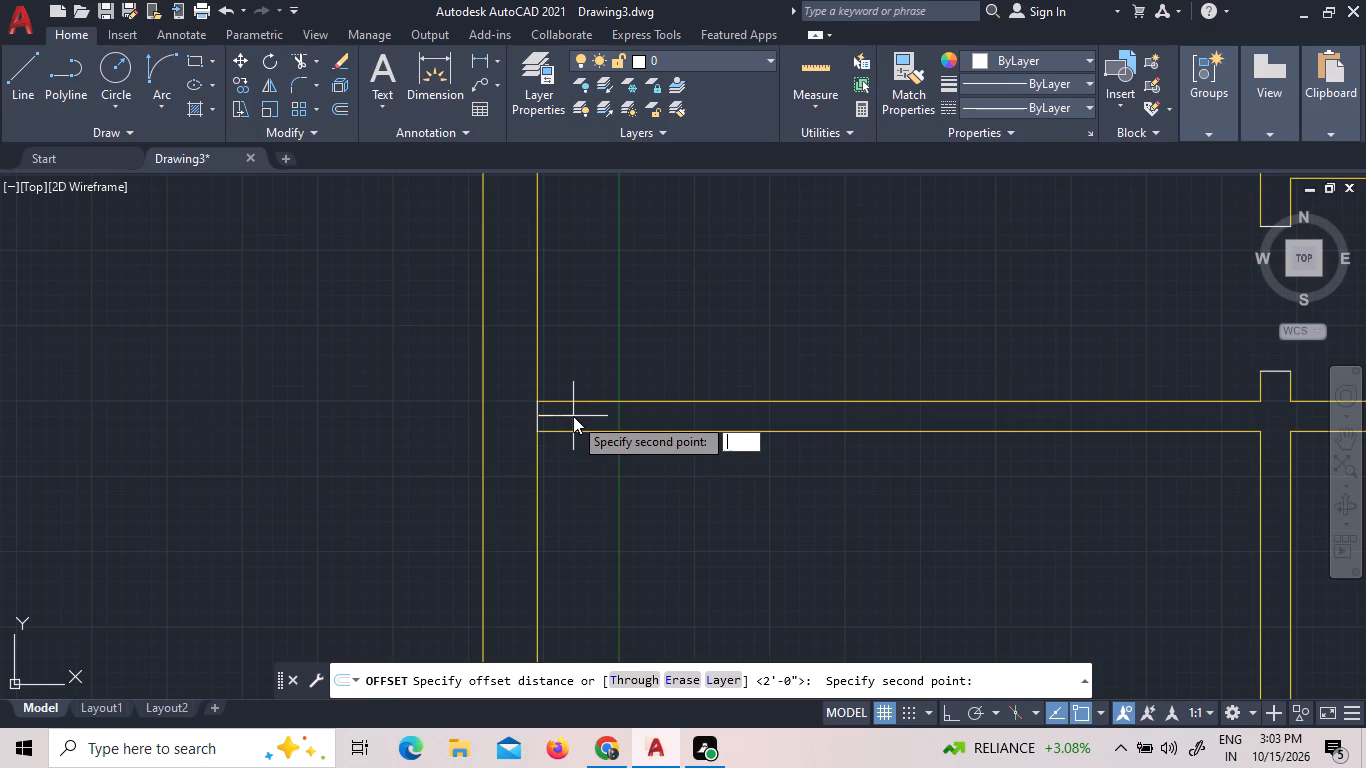
key("shift+quotedbl")
key("Return")
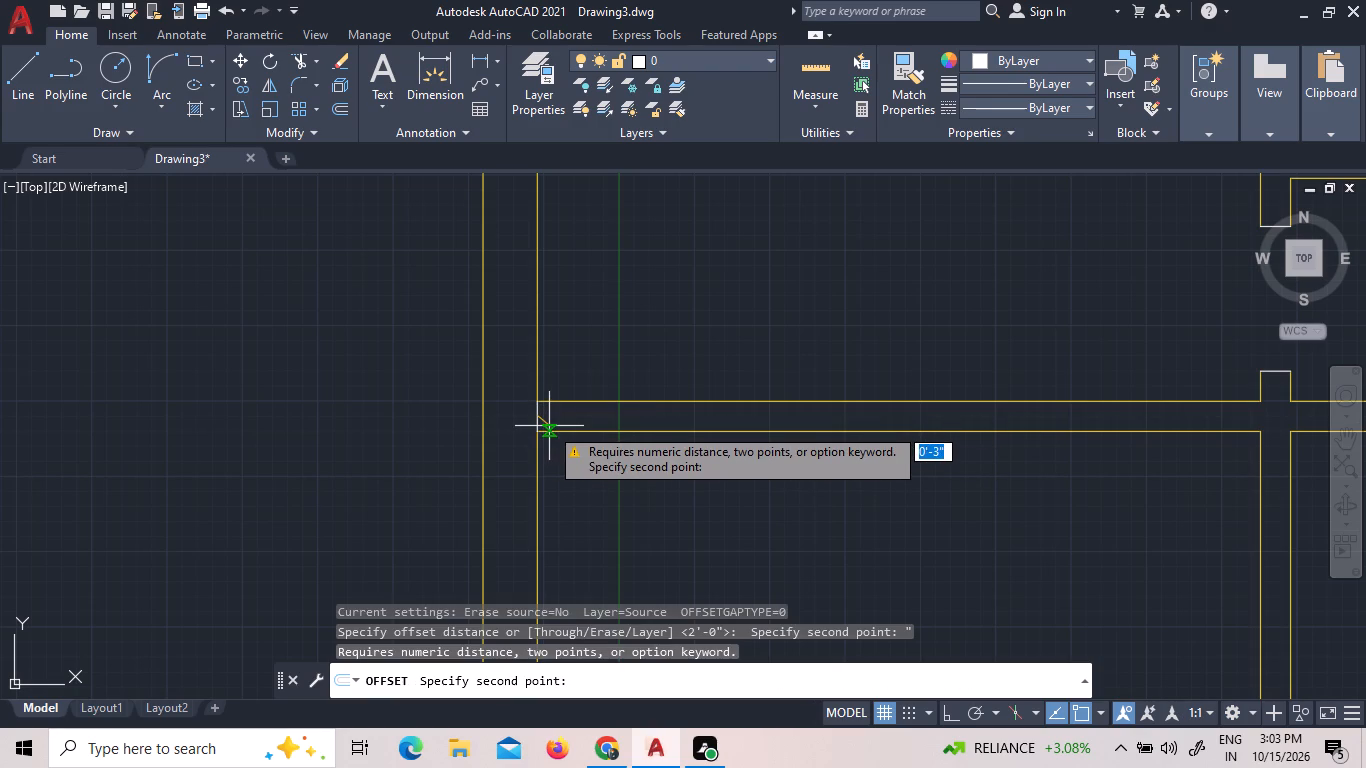
key("5")
key("shift+quotedbl")
key("Return")
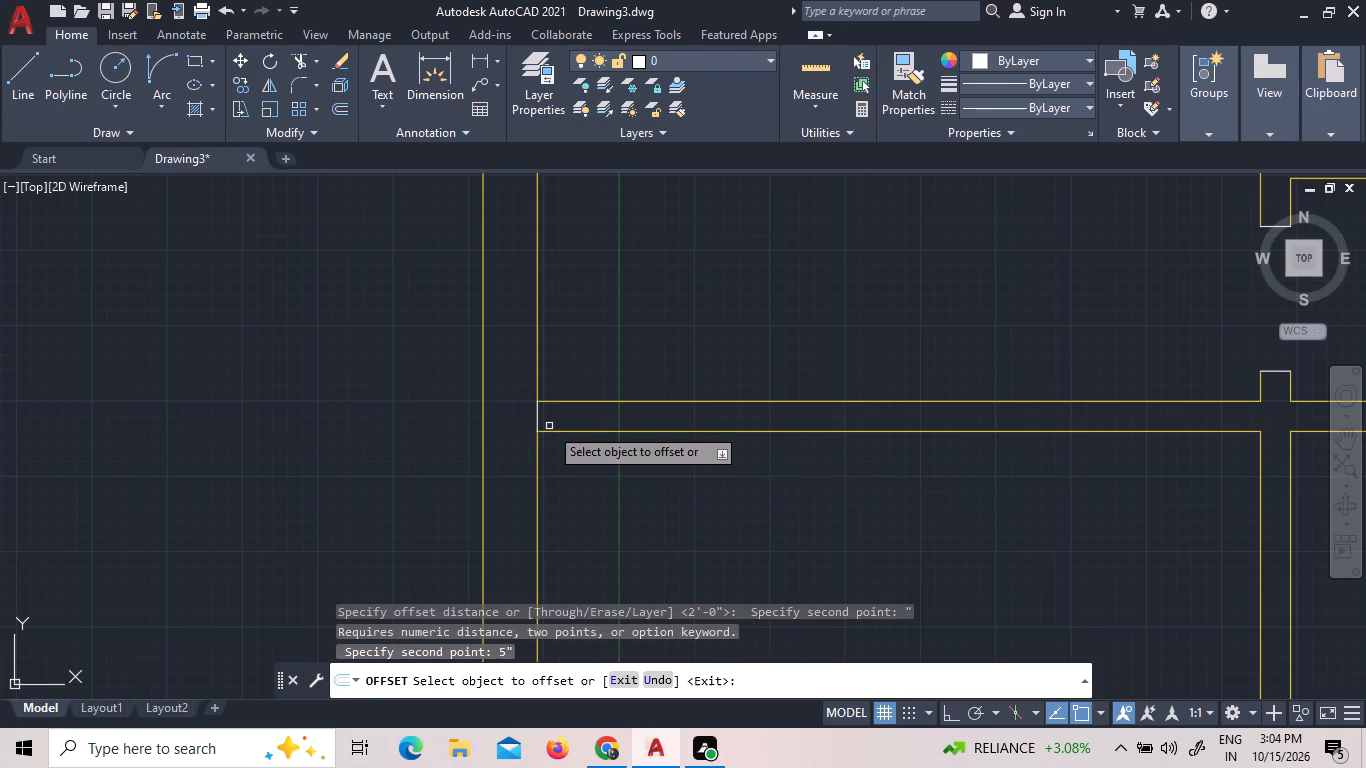
left_click(537, 418)
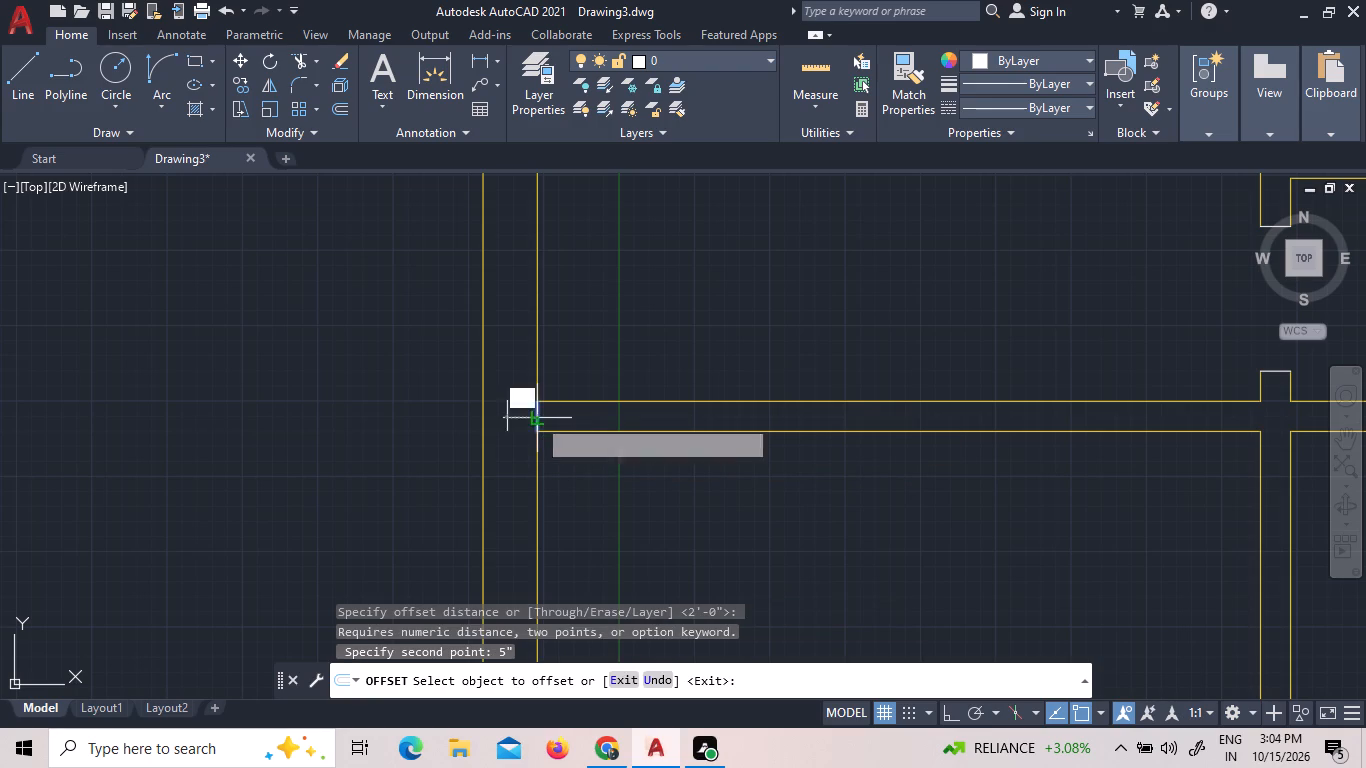
left_click(579, 419)
scroll(580, 419, "down", 1)
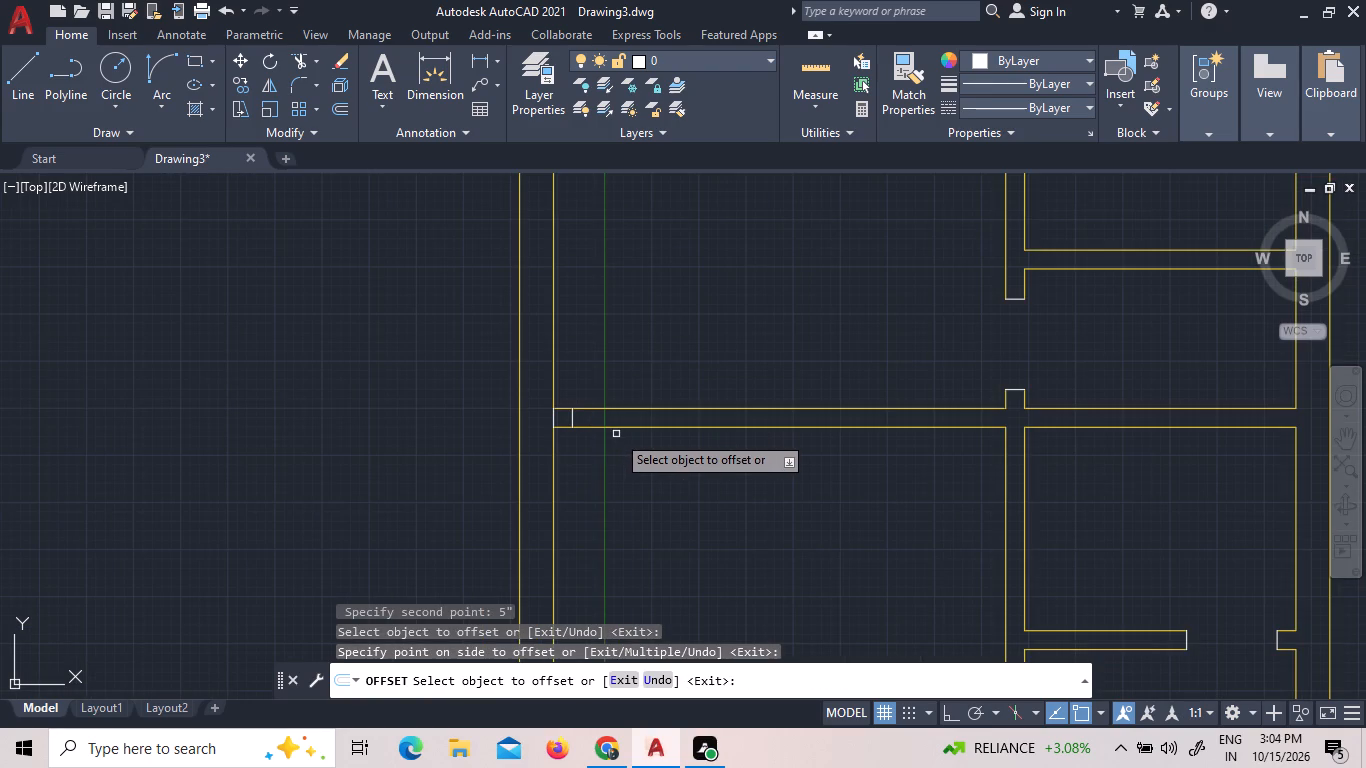
scroll(616, 434, "down", 1)
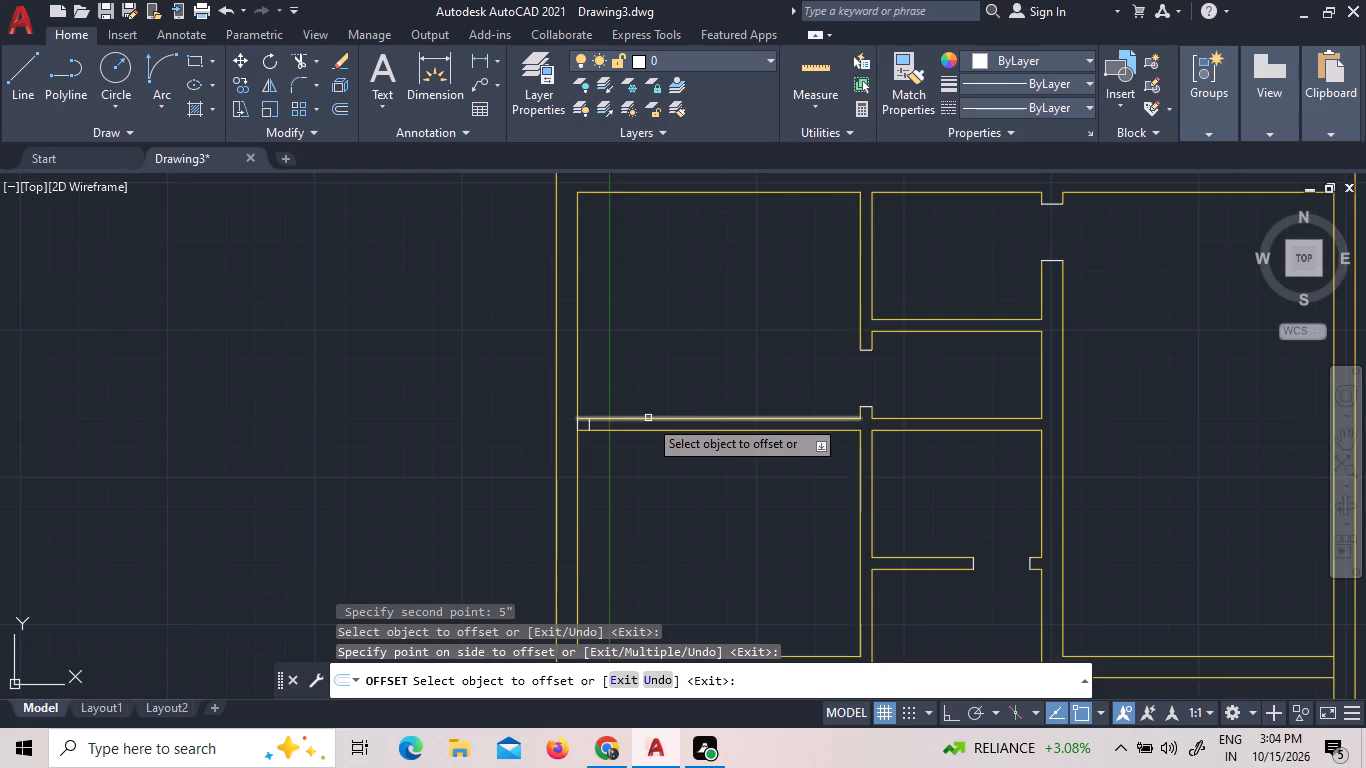
scroll(648, 418, "up", 2)
right_click(648, 412)
left_click(662, 420)
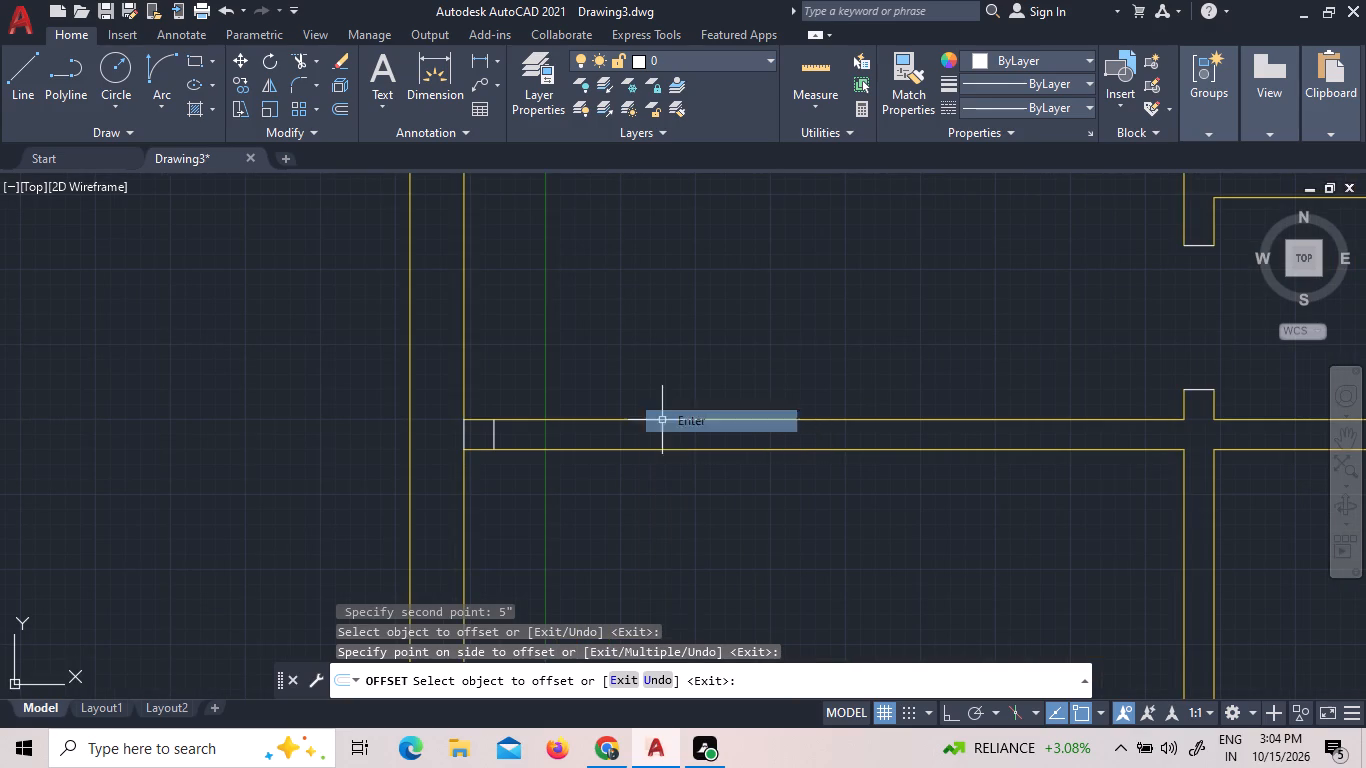
Erase the original short closing line at the inner face of the left outer wall.
left_click(464, 432)
right_click(464, 432)
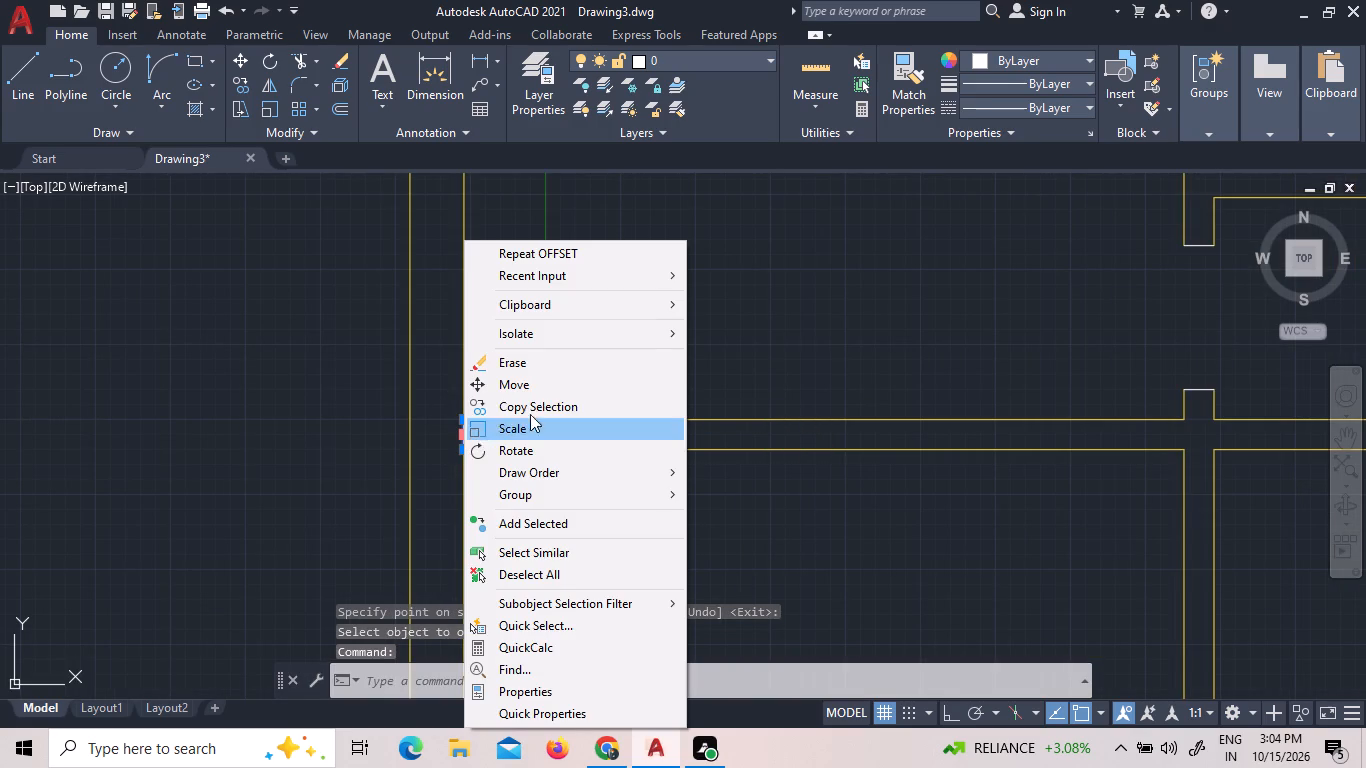
left_click(538, 362)
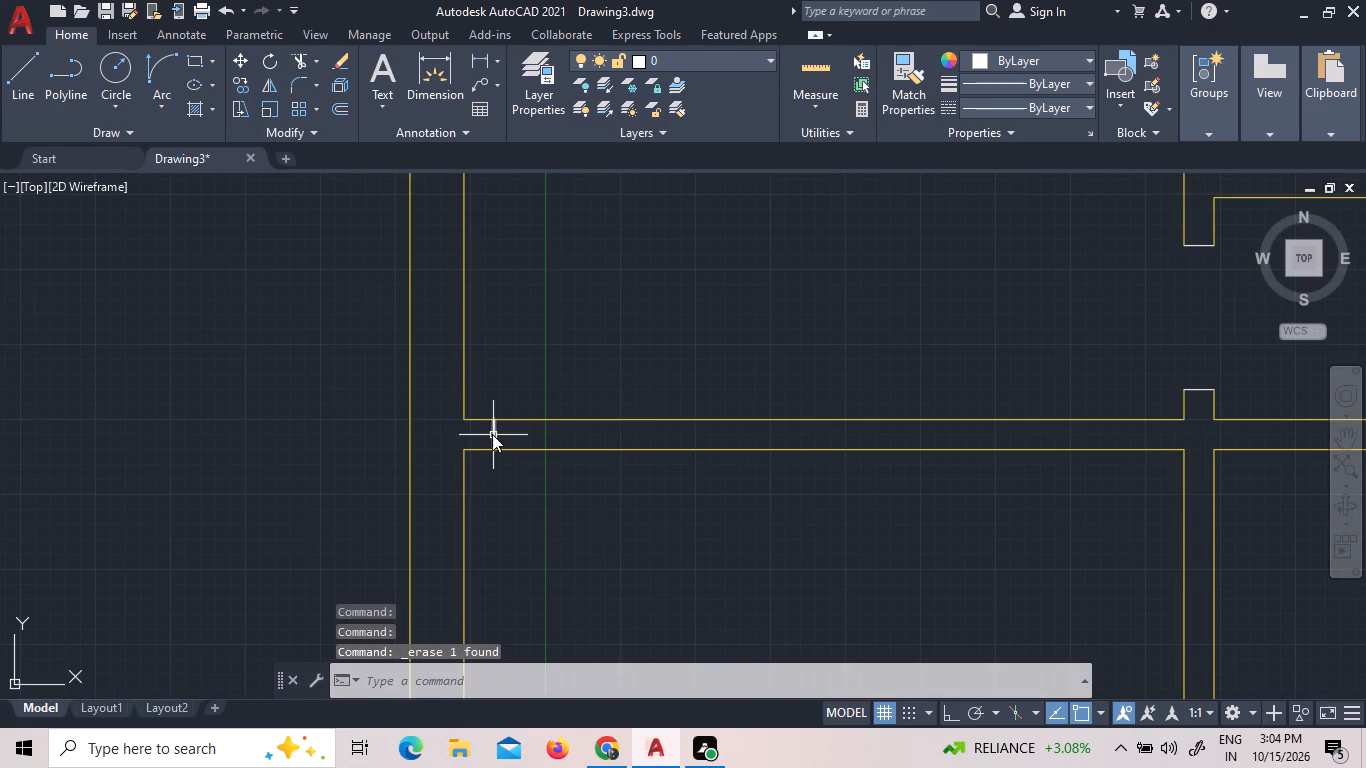
Offset the short line near the left end of the wall between the two upper left rooms 3' to the right.
left_click(340, 102)
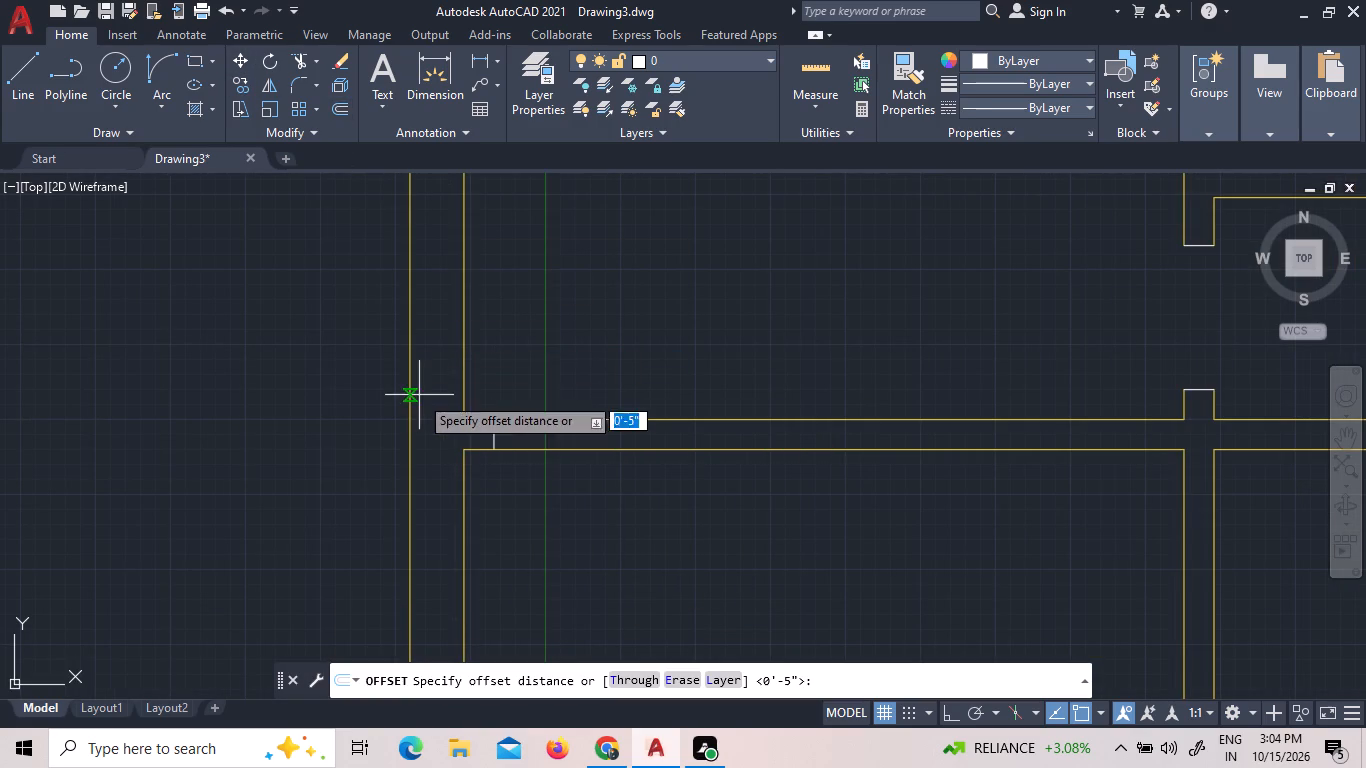
left_click(490, 431)
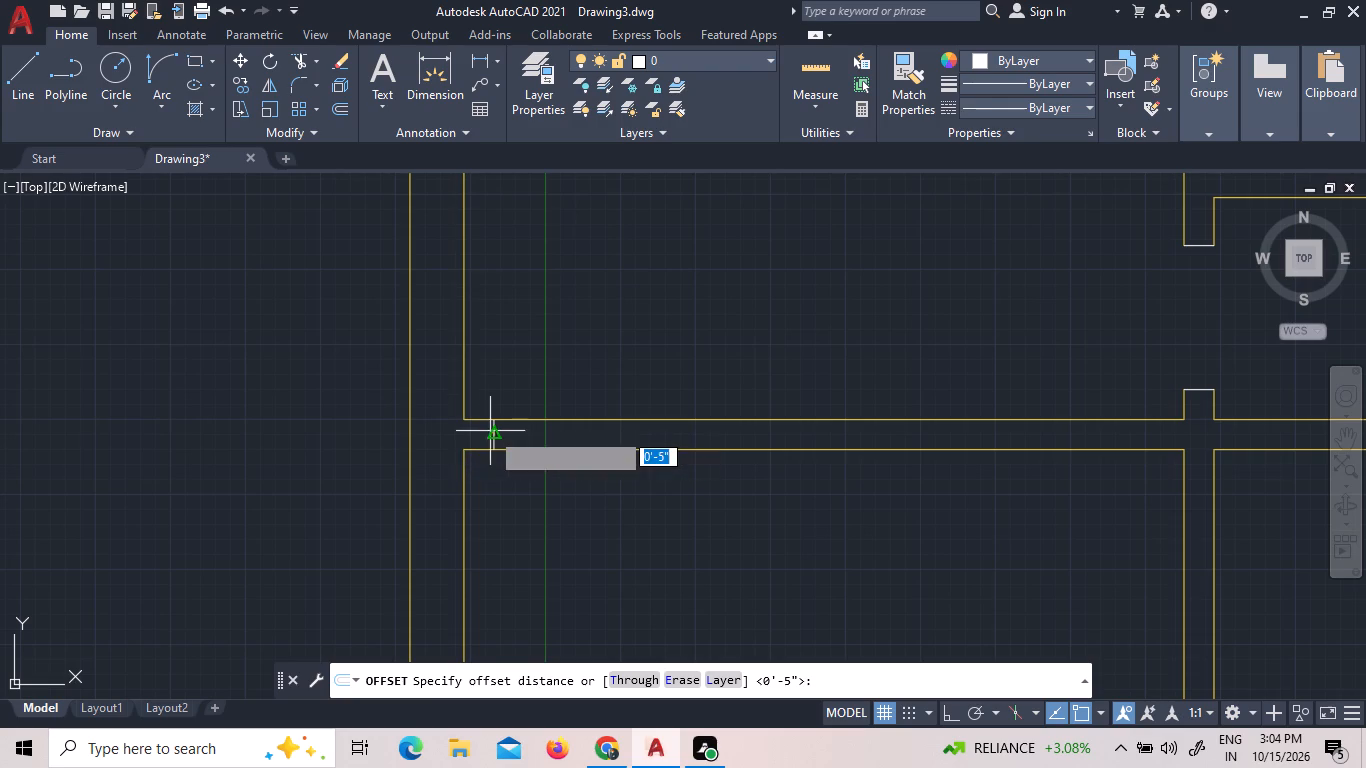
type("3'")
key("Return")
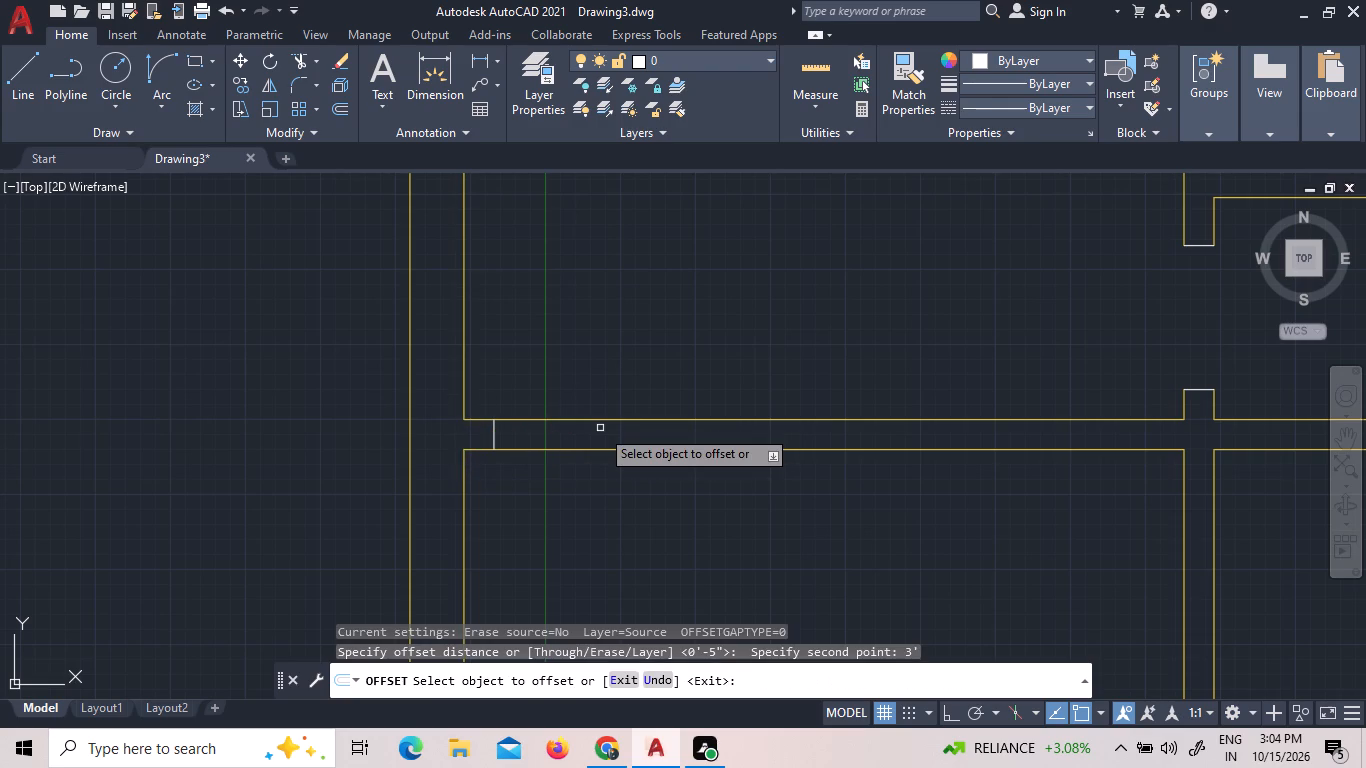
left_click(496, 436)
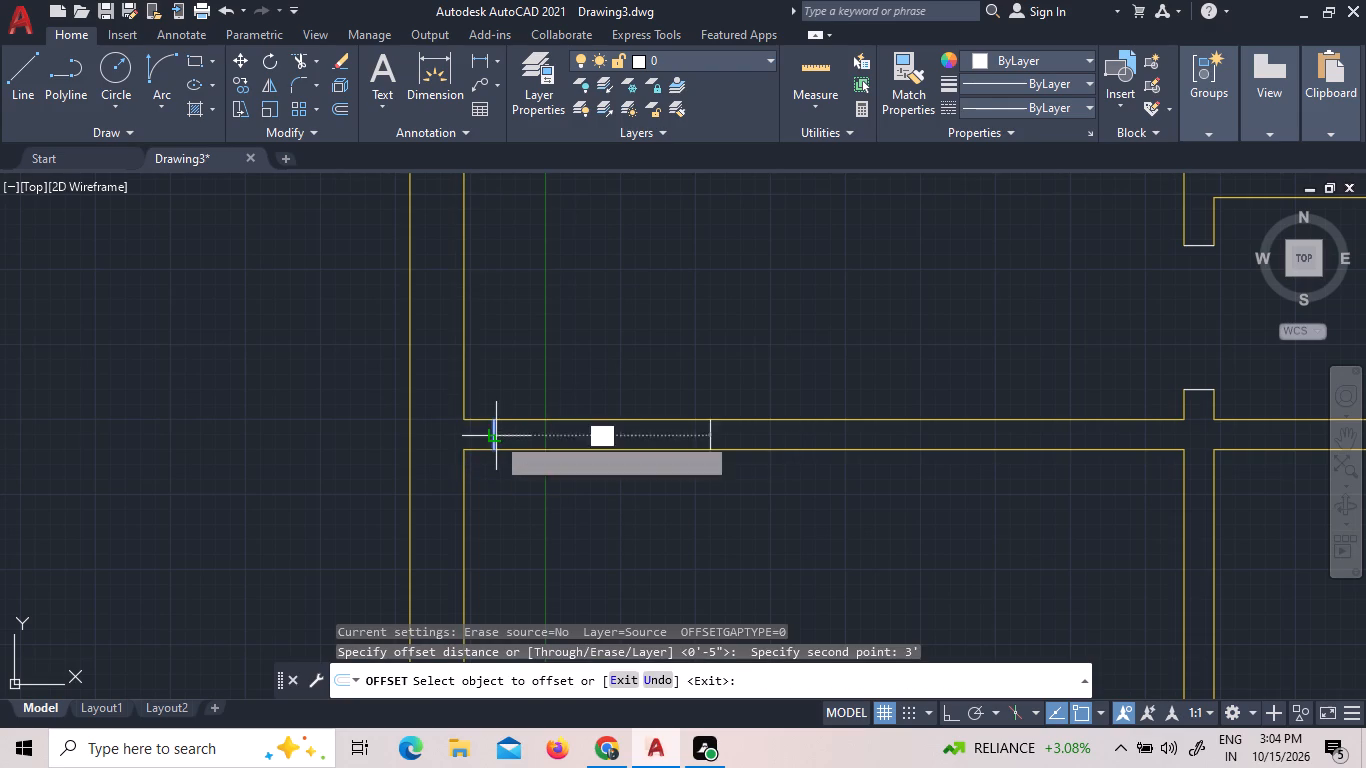
left_click(633, 443)
right_click(633, 443)
left_click(647, 460)
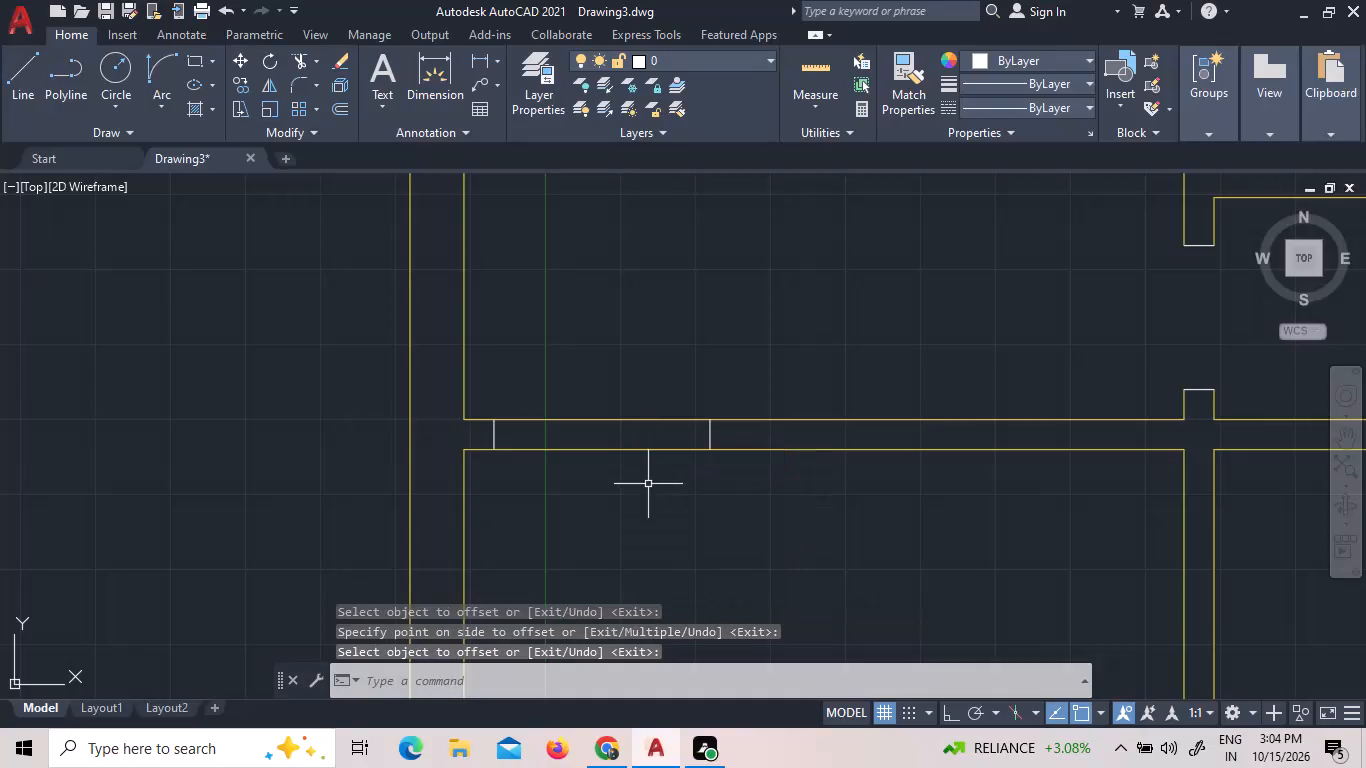
Trim both wall lines between the two short lines to cut the 3' door opening between the two upper left rooms.
left_click(300, 58)
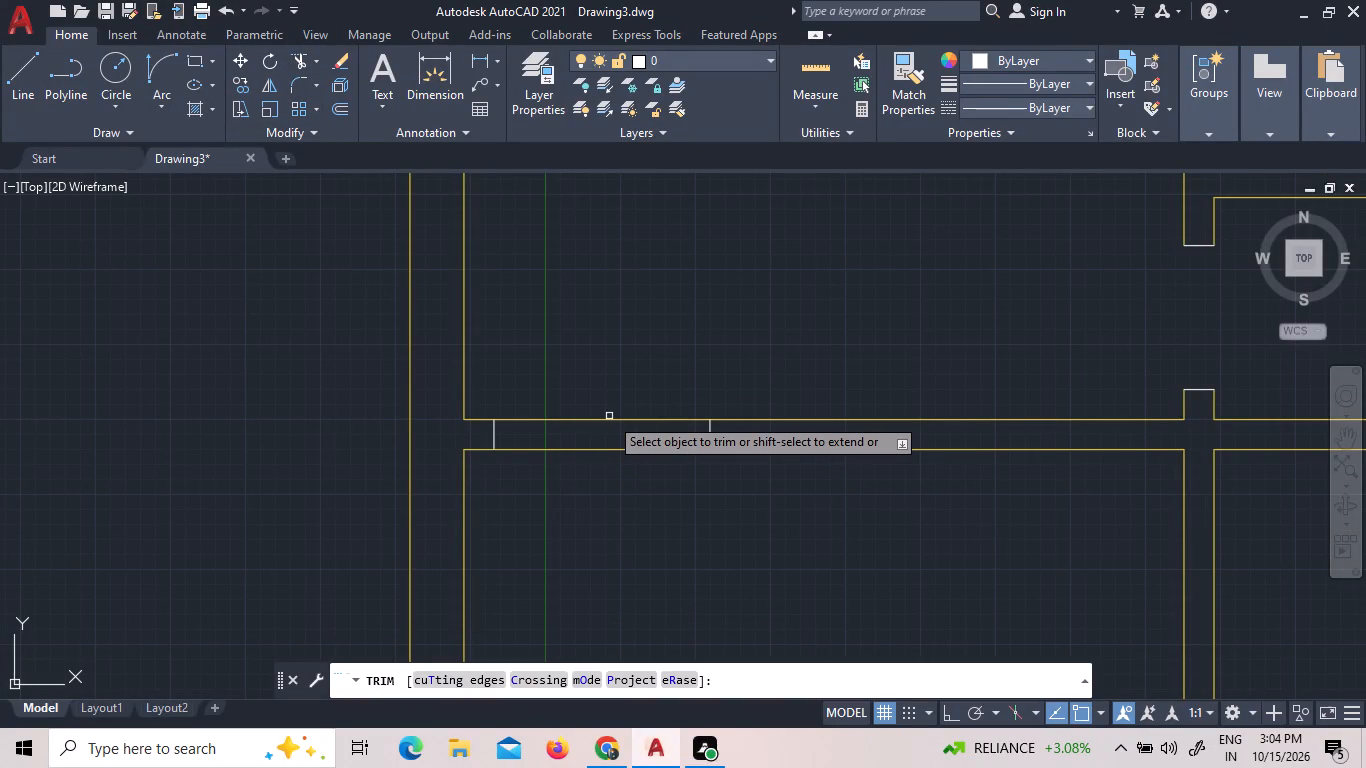
left_click(612, 418)
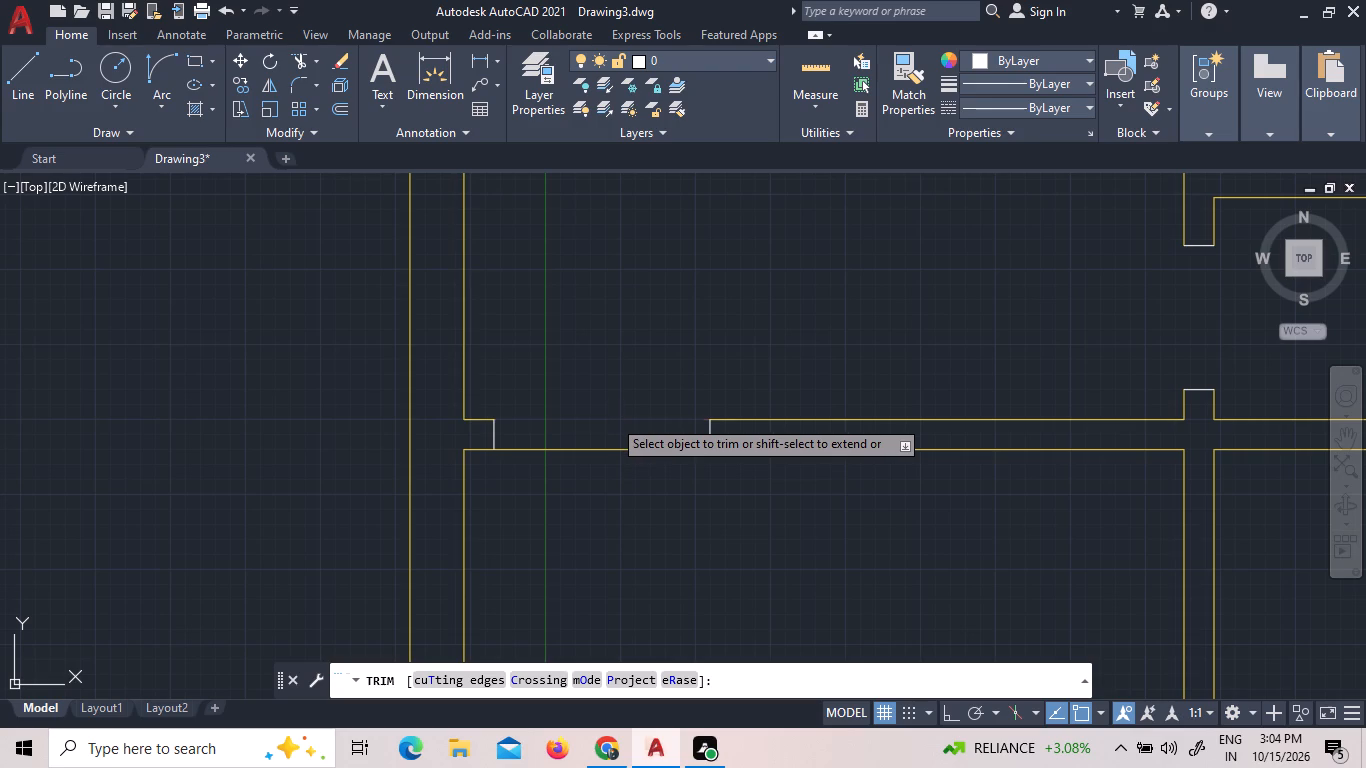
left_click(614, 448)
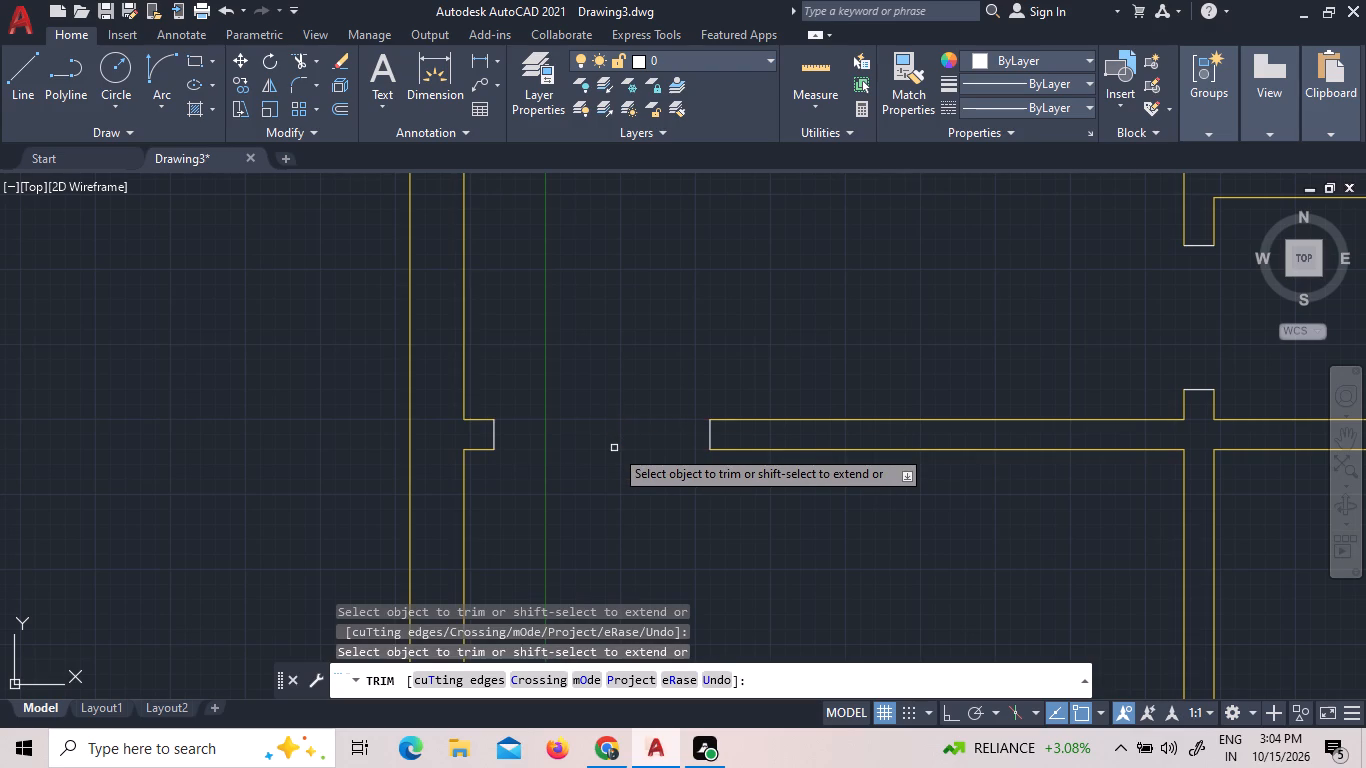
Quick-measure the spaces around the central passage and the lower right corner of the second left room.
scroll(608, 445, "down", 1)
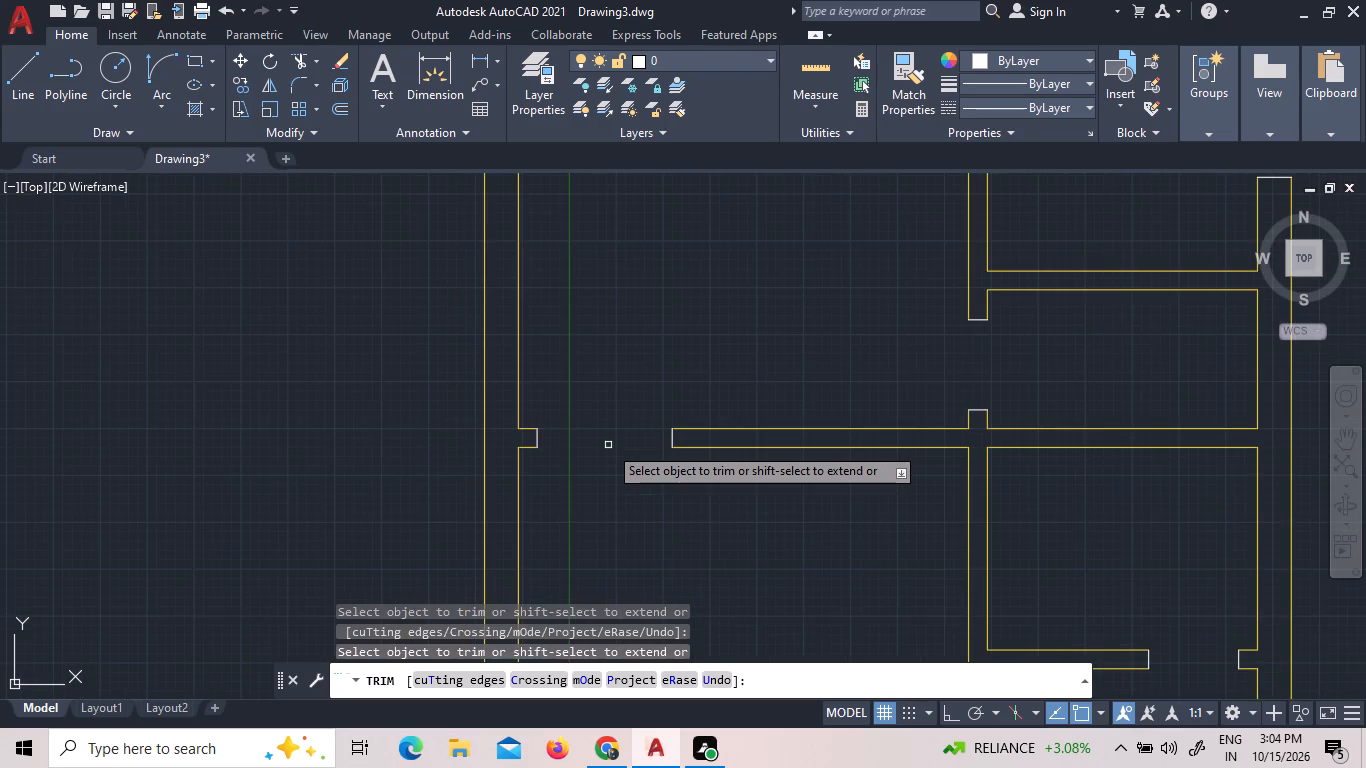
scroll(608, 445, "down", 3)
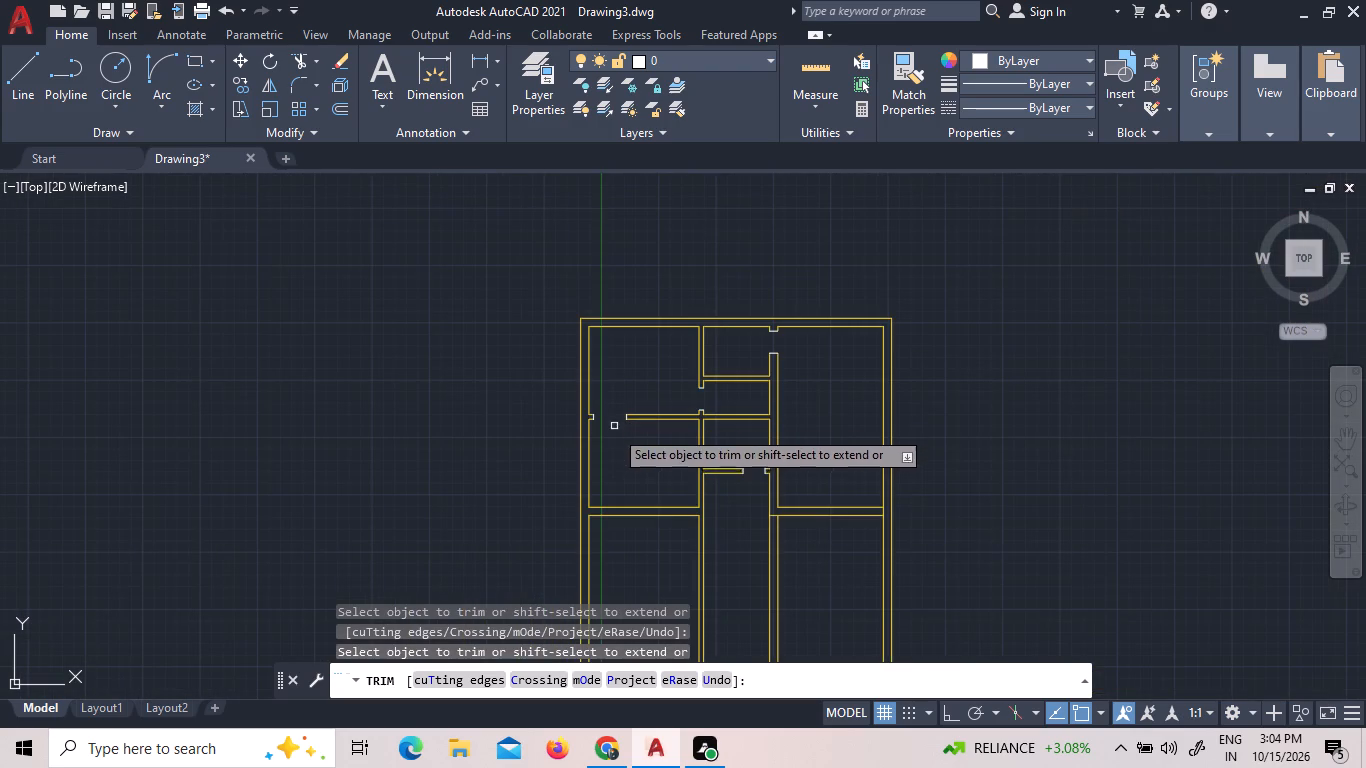
scroll(708, 508, "up", 2)
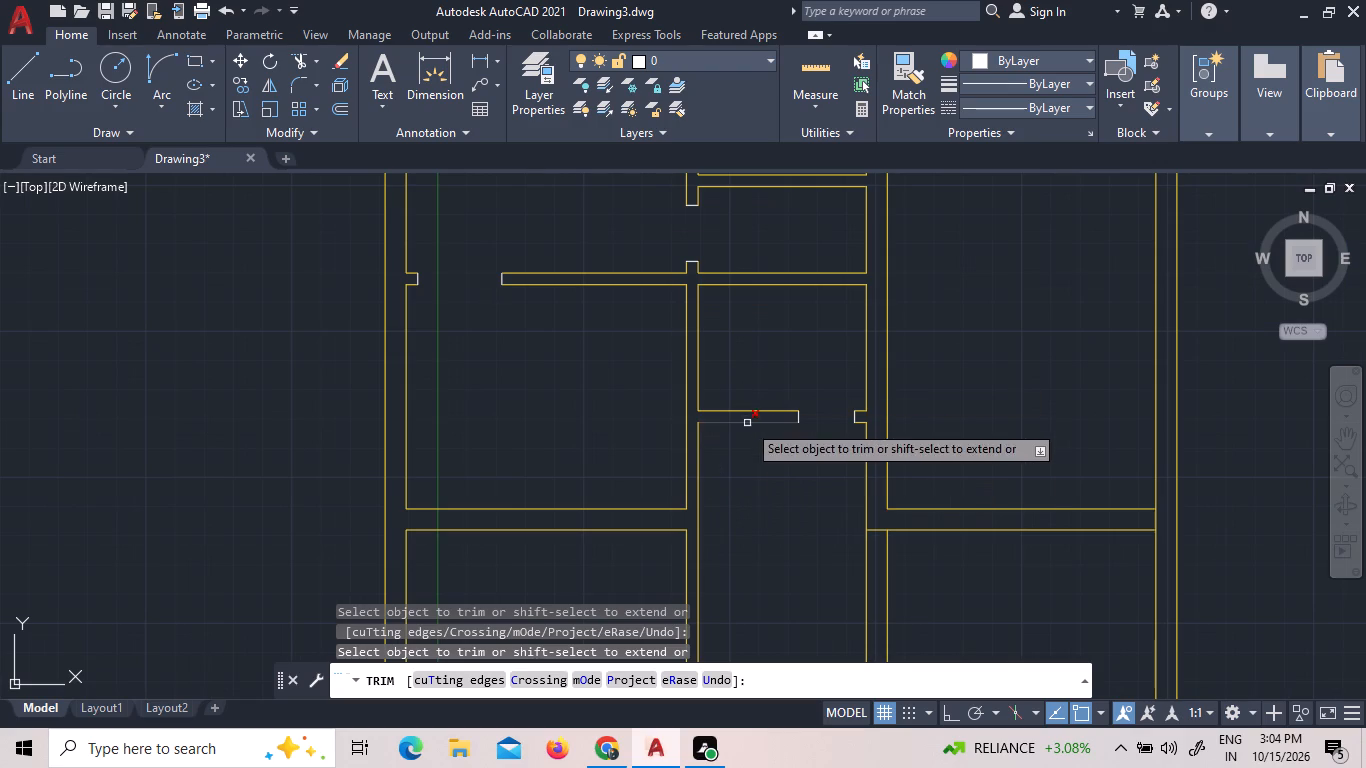
left_click(827, 71)
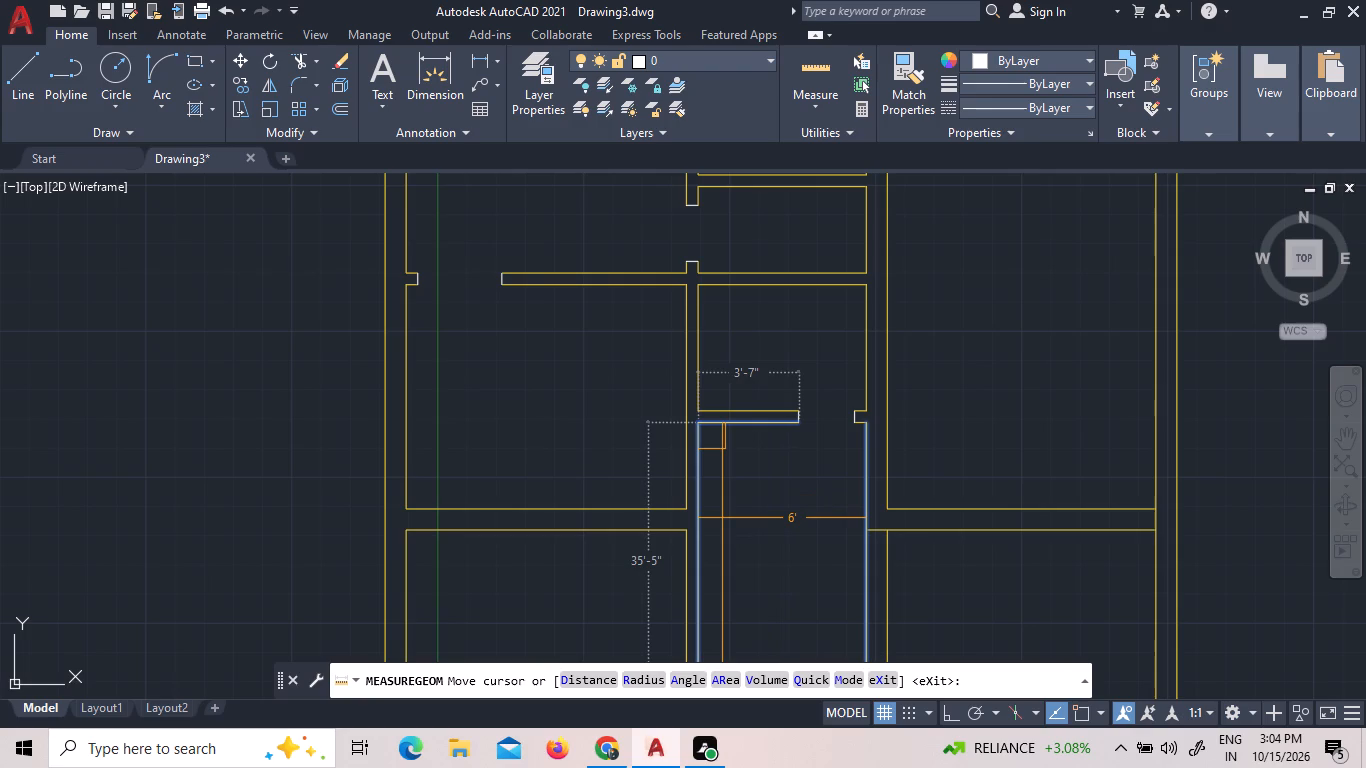
scroll(719, 521, "up", 3)
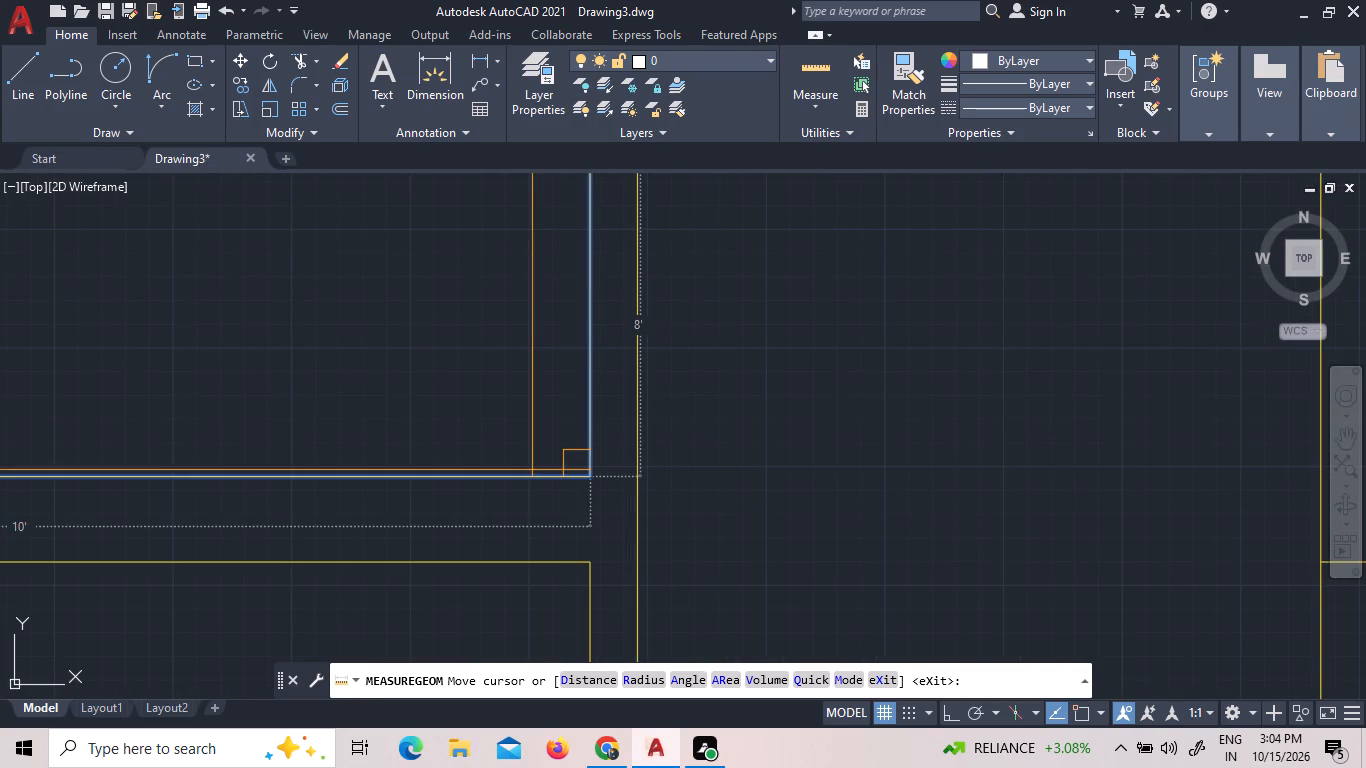
right_click(589, 435)
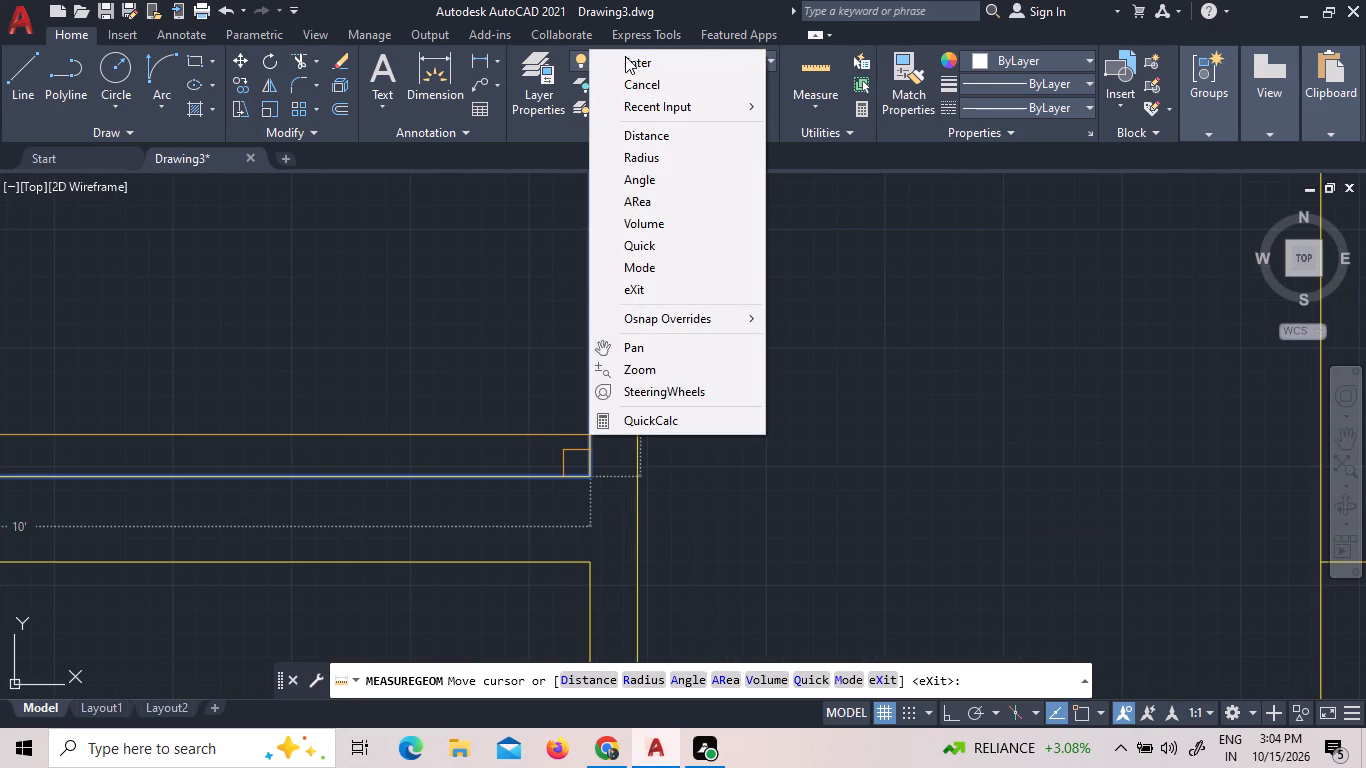
left_click(627, 63)
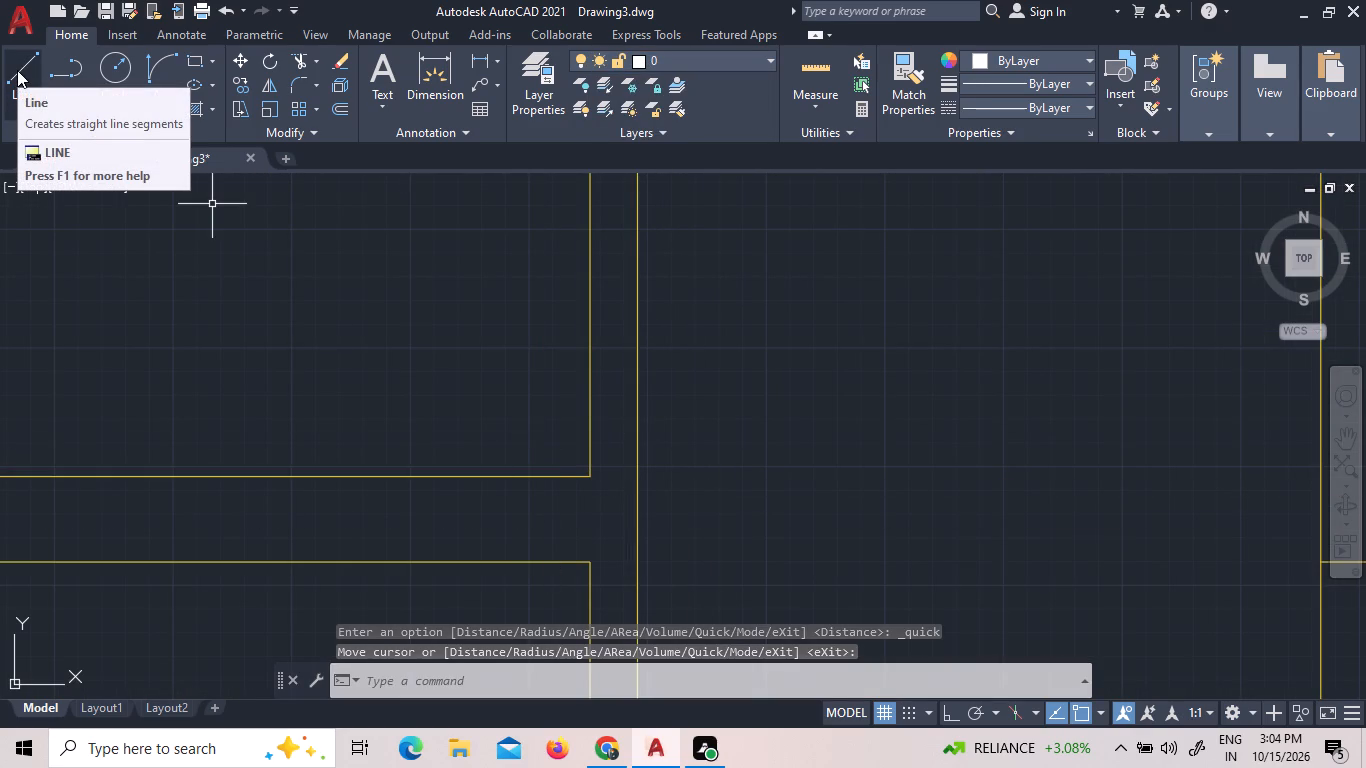
Draw a short line across the wall between the second left room and the central passage, level with the room's lower inner edge.
left_click(17, 70)
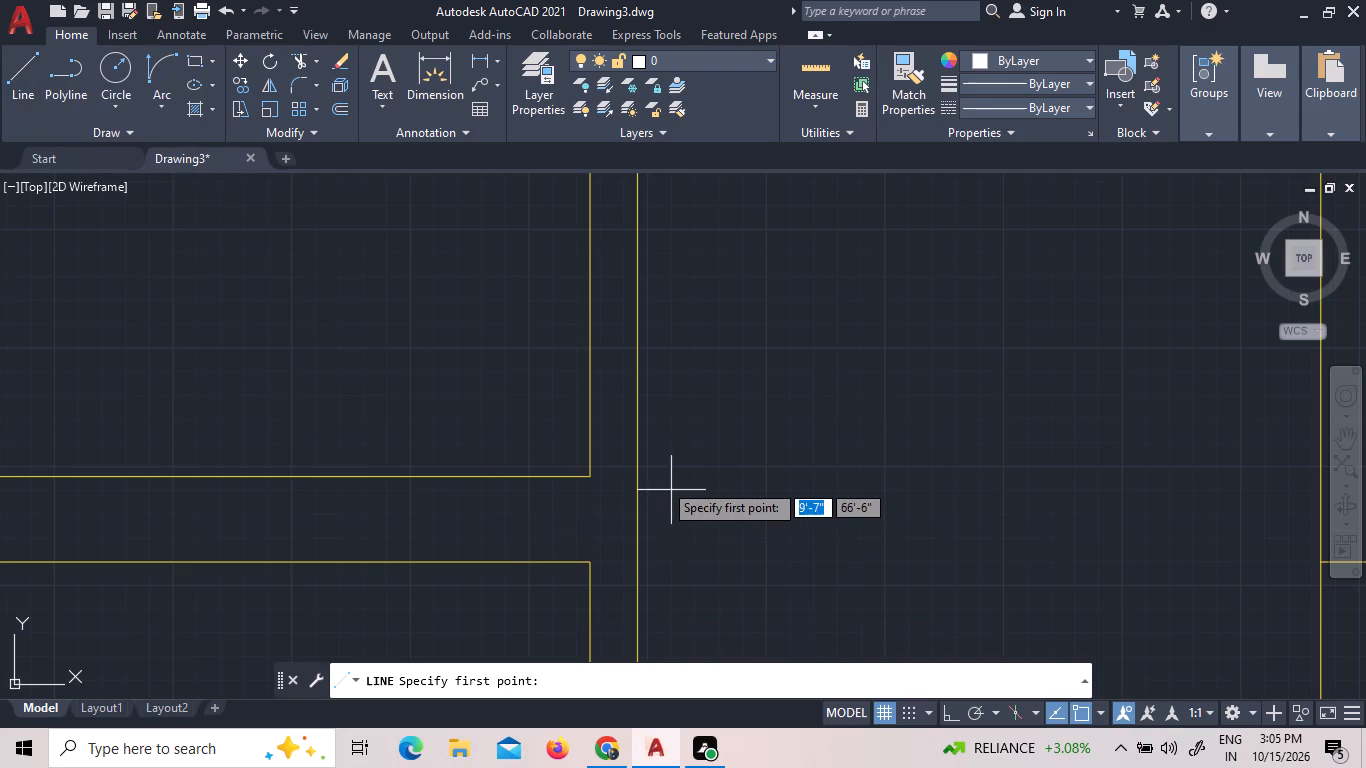
left_click(592, 474)
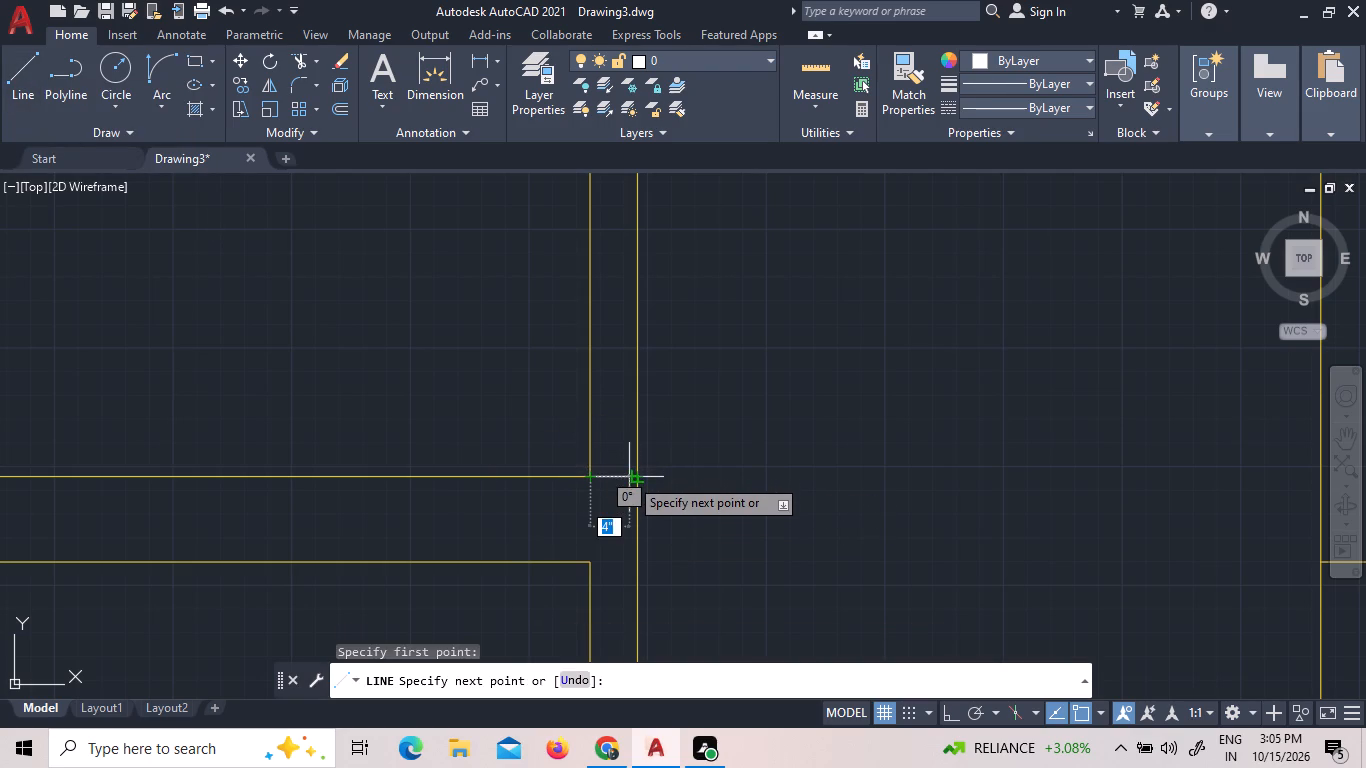
left_click(629, 477)
right_click(629, 477)
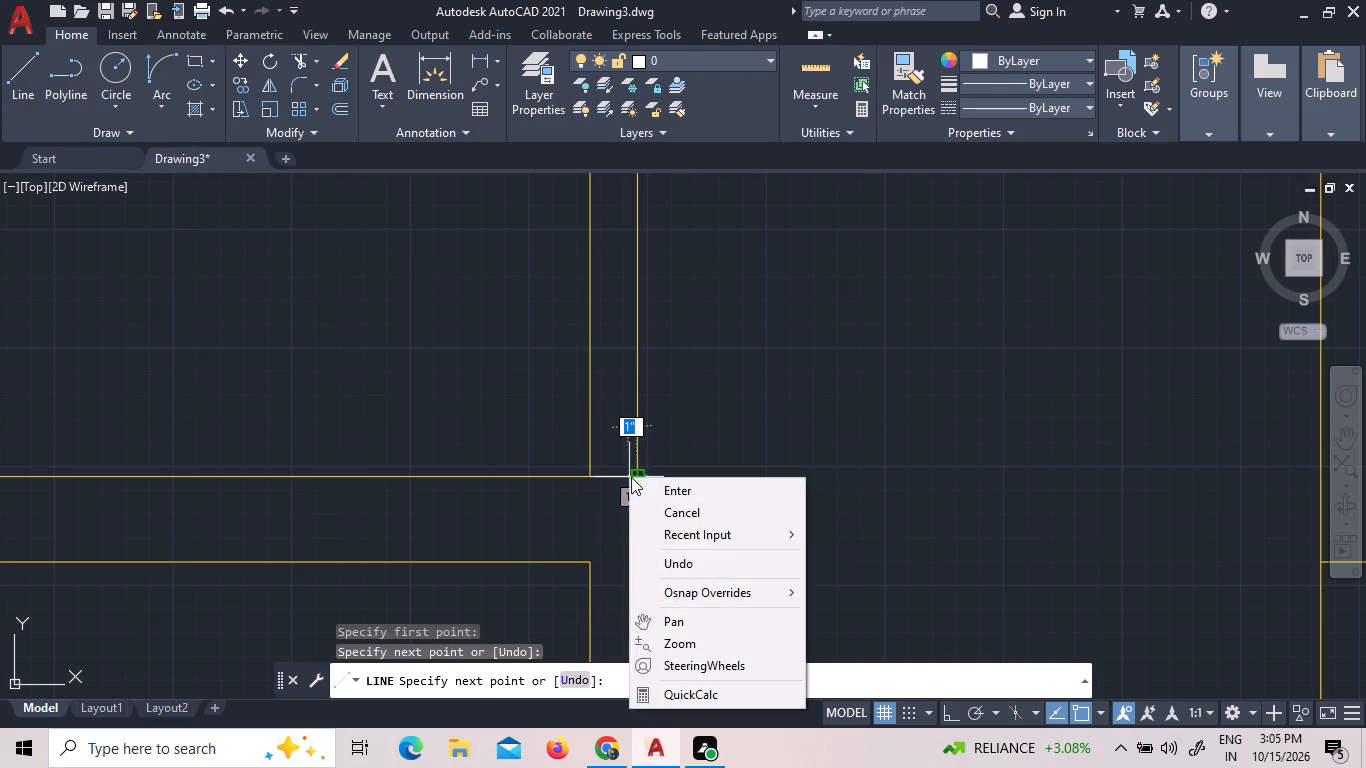
left_click(643, 484)
Offset the short line across the passage wall 5" upward.
left_click(619, 478)
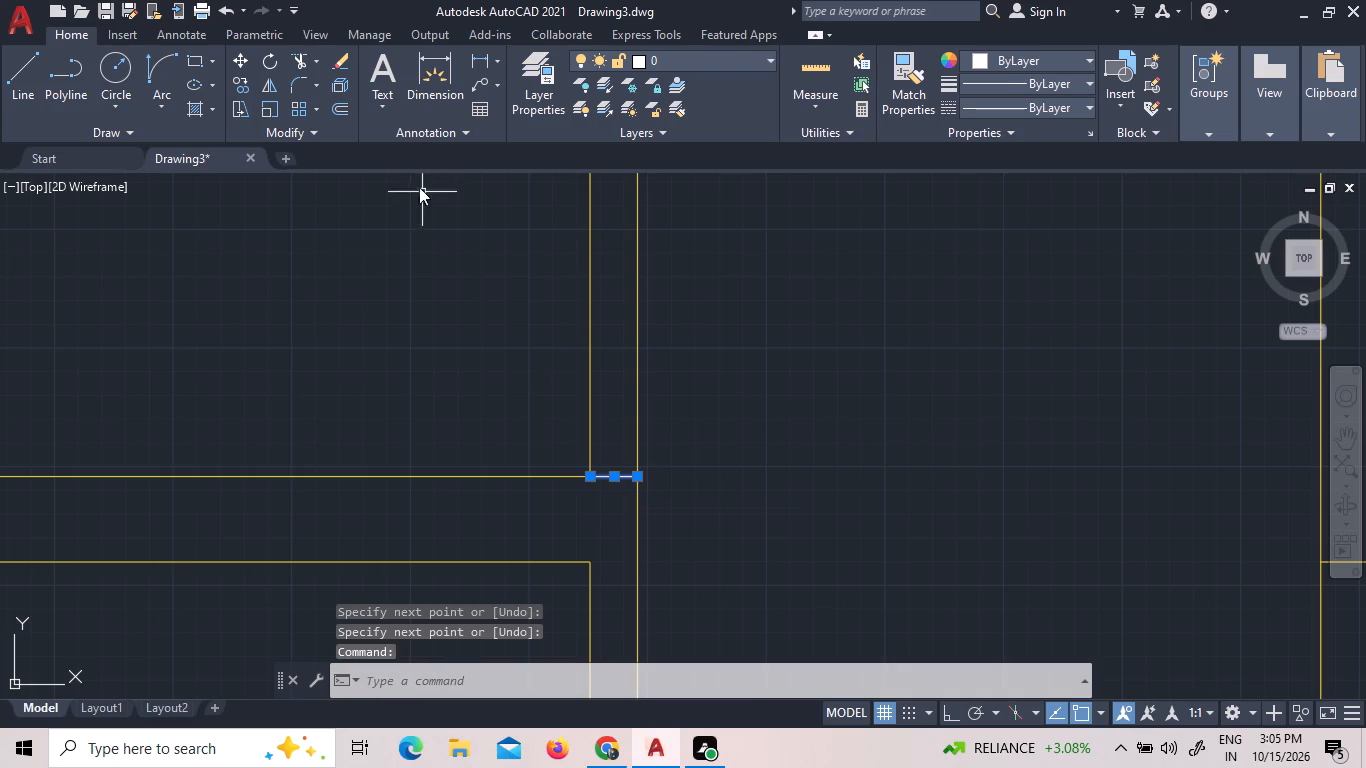
left_click(347, 109)
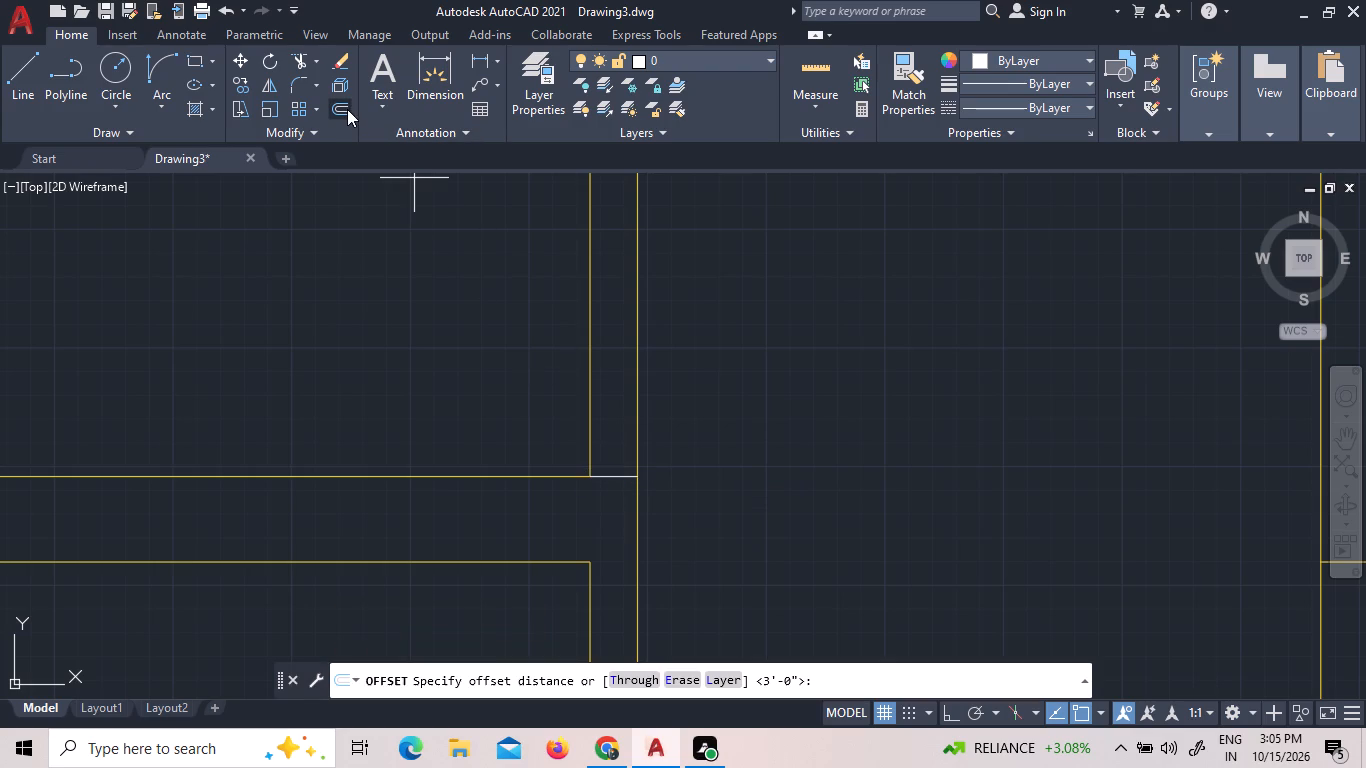
key("5")
key("shift+quotedbl")
key("Return")
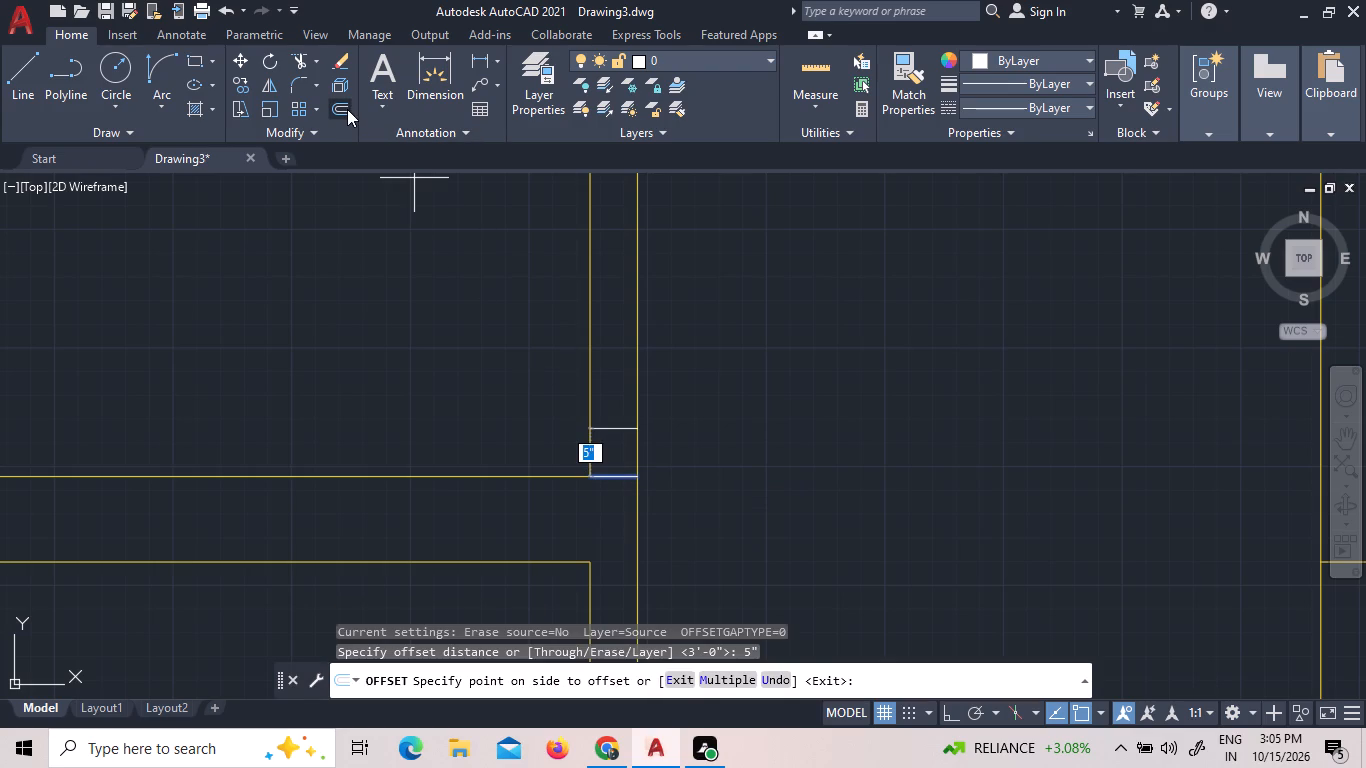
scroll(511, 366, "down", 2)
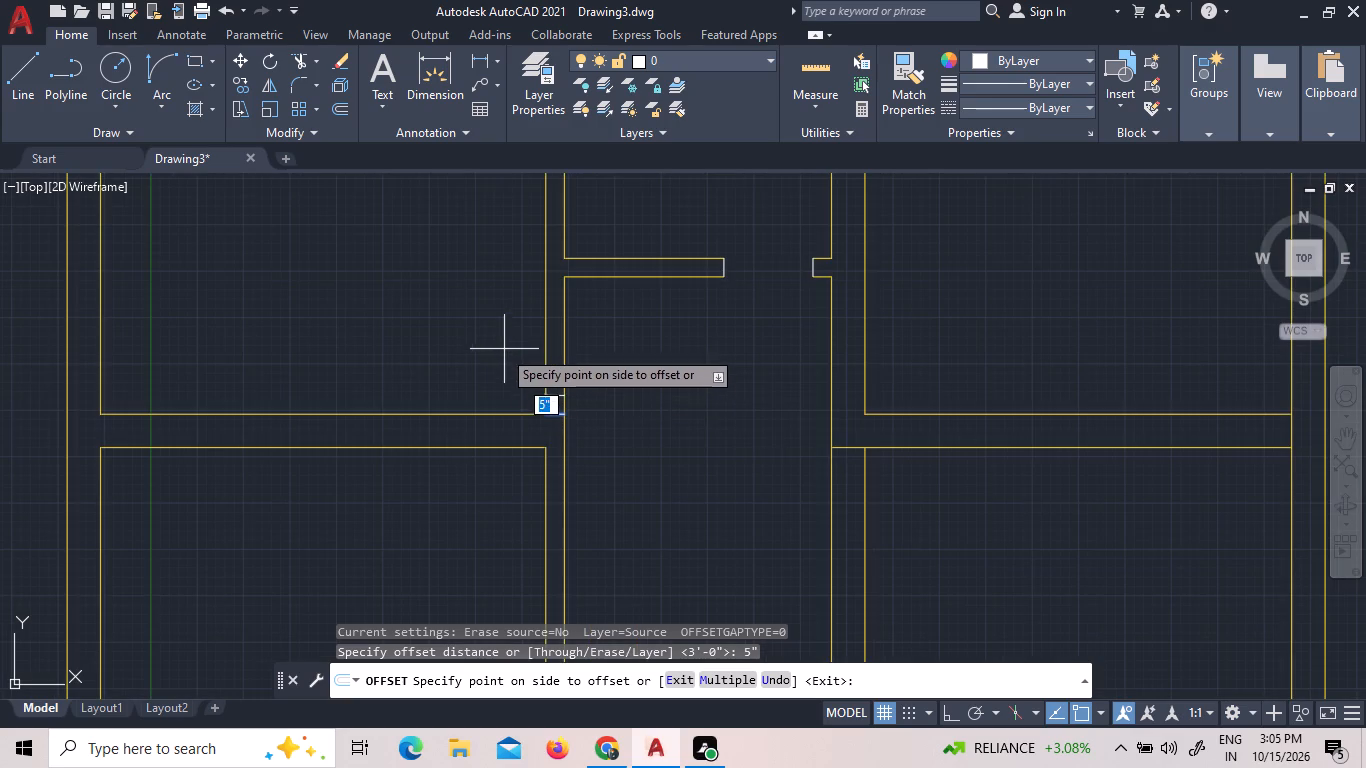
left_click(501, 345)
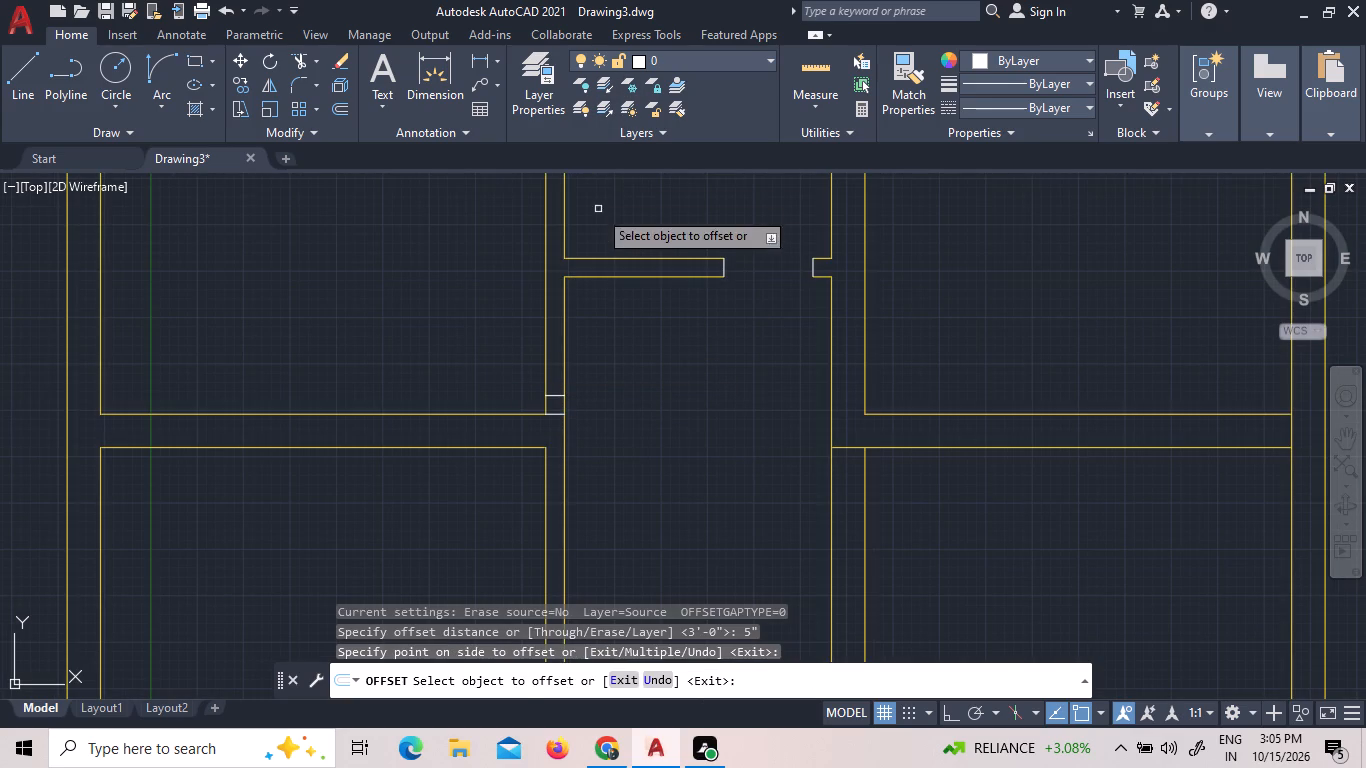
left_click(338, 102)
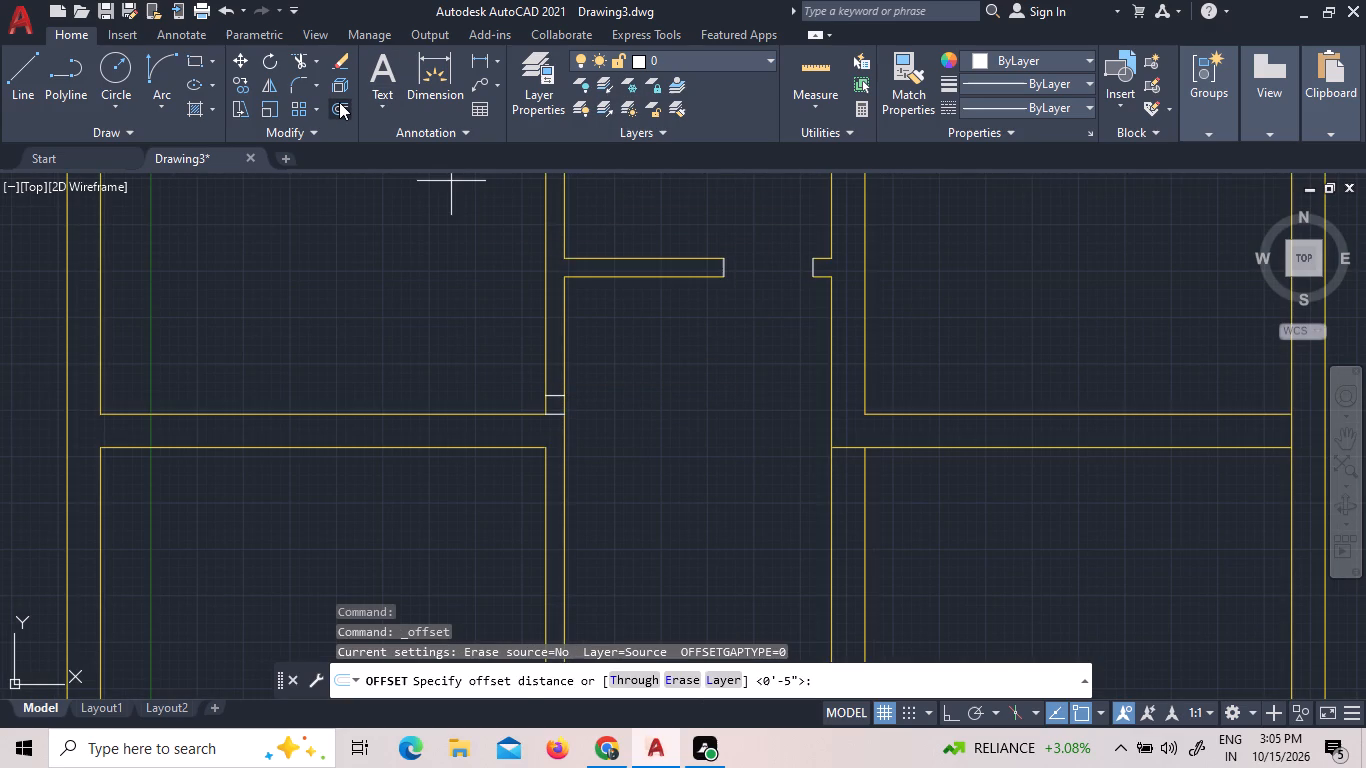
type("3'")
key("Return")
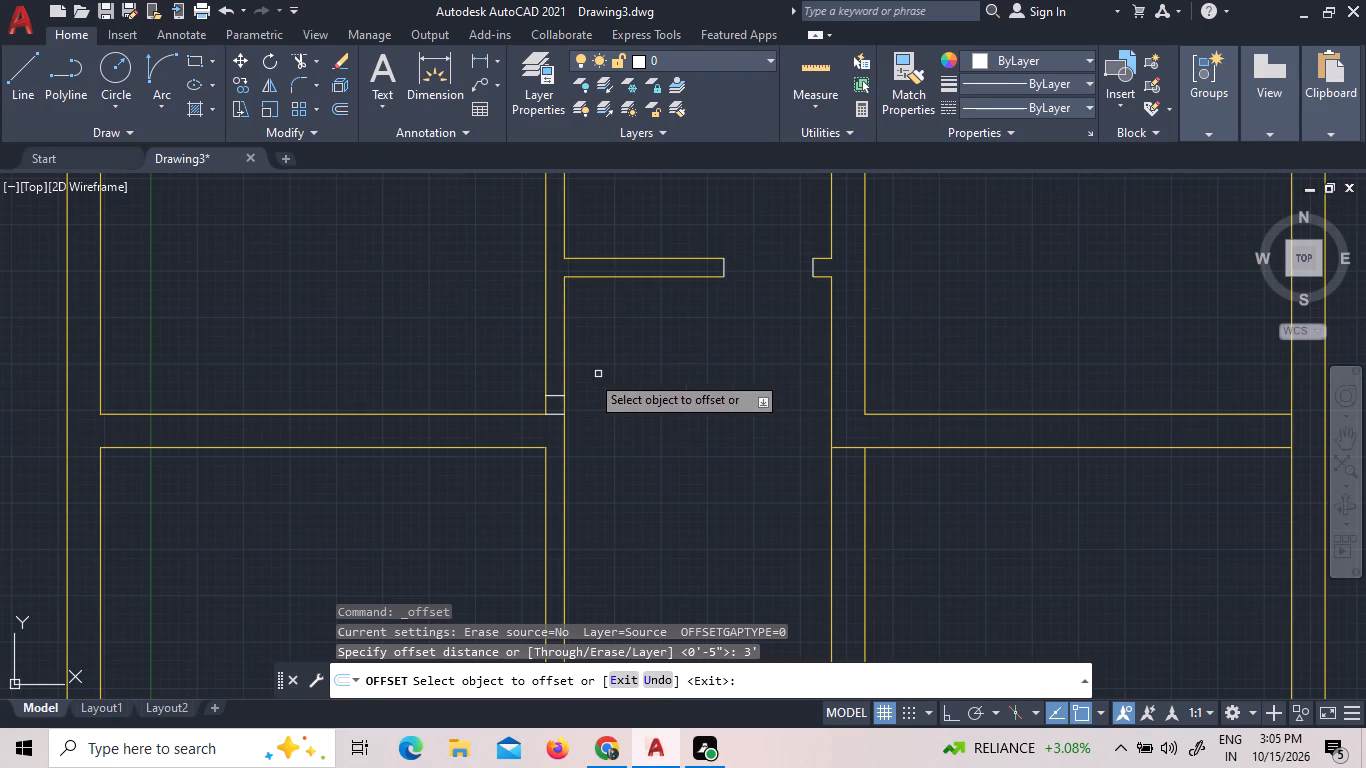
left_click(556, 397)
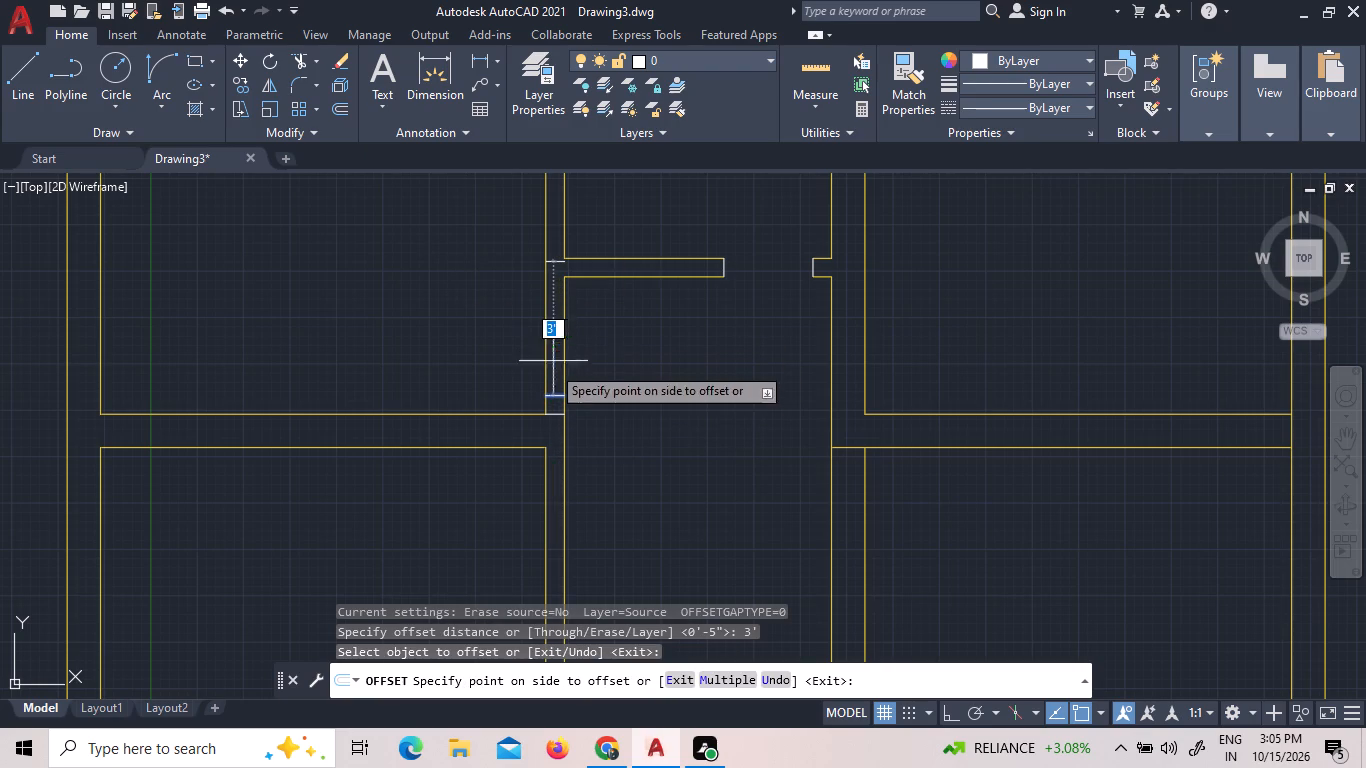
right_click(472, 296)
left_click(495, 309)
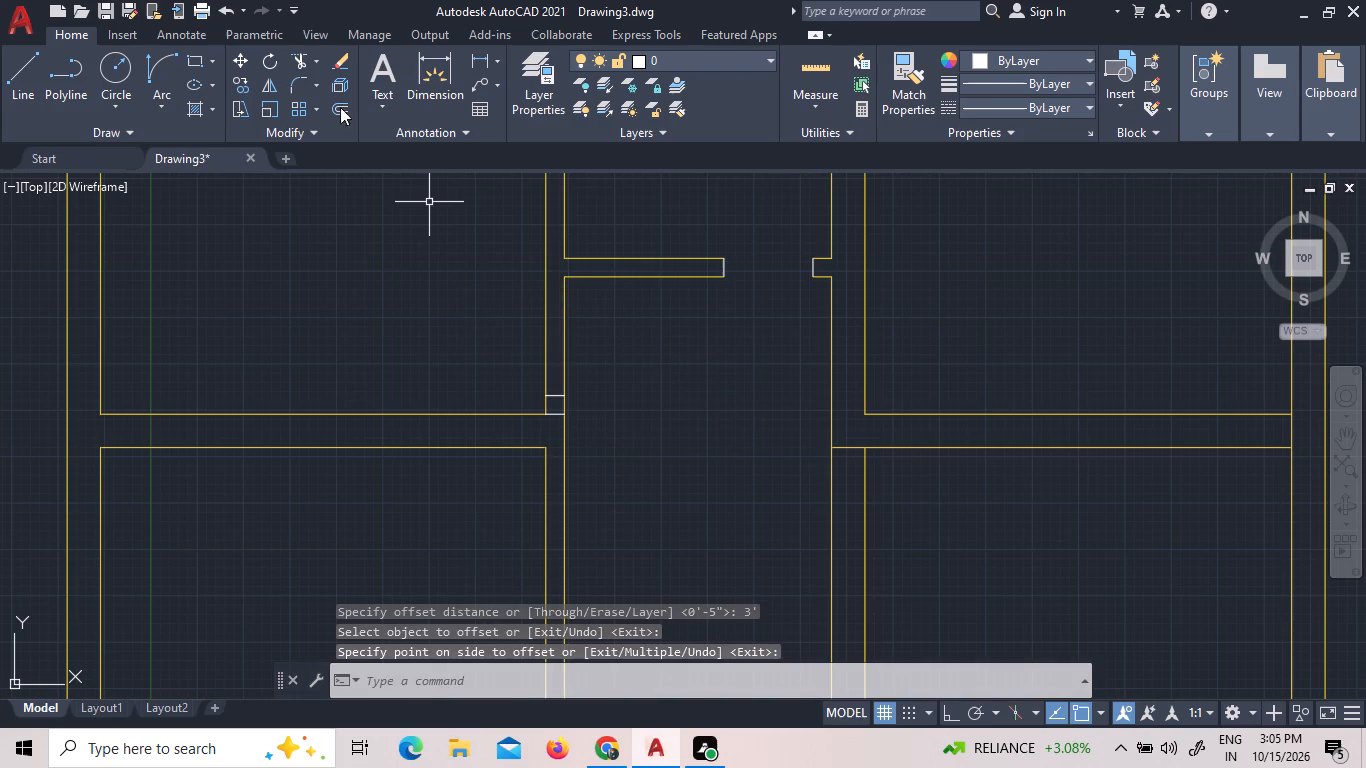
Offset the upper short line across the passage wall 2' upward to mark the other side of the door opening.
left_click(335, 114)
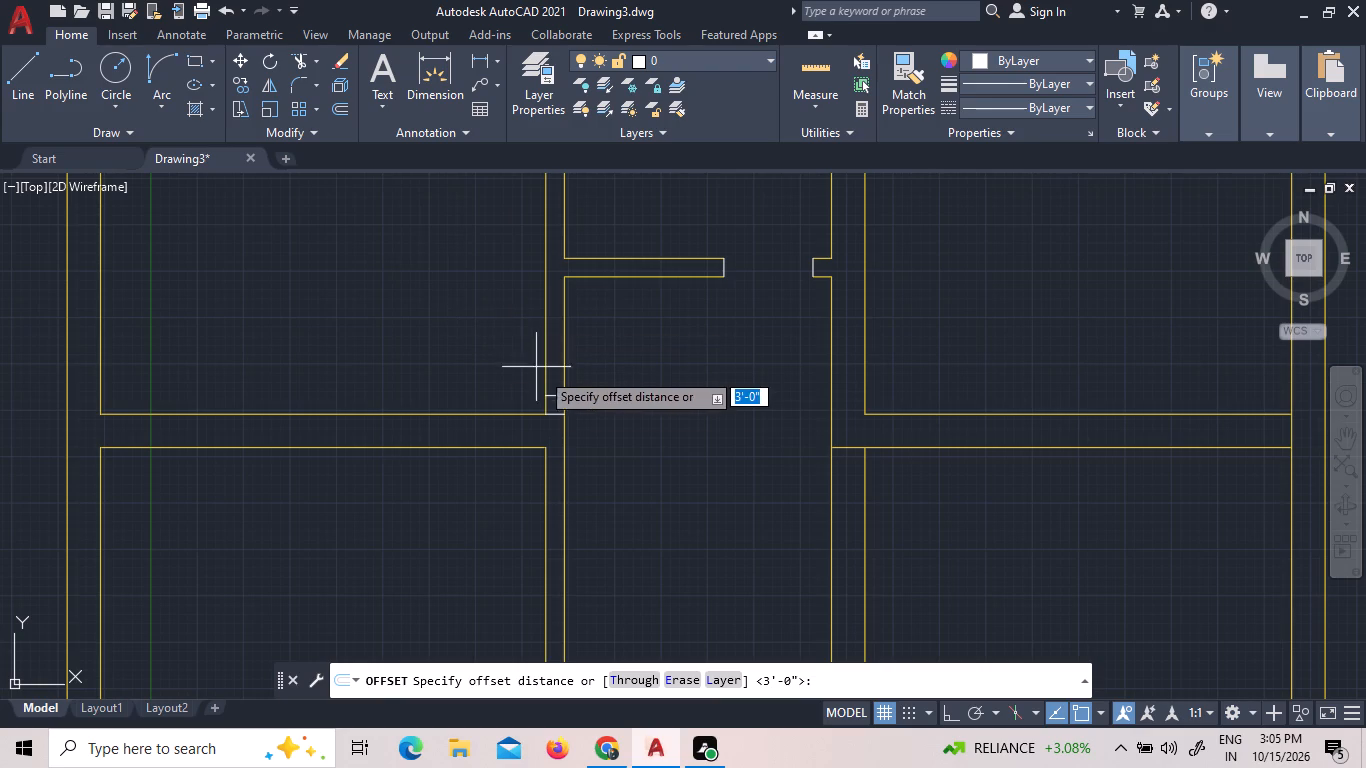
scroll(551, 393, "up", 3)
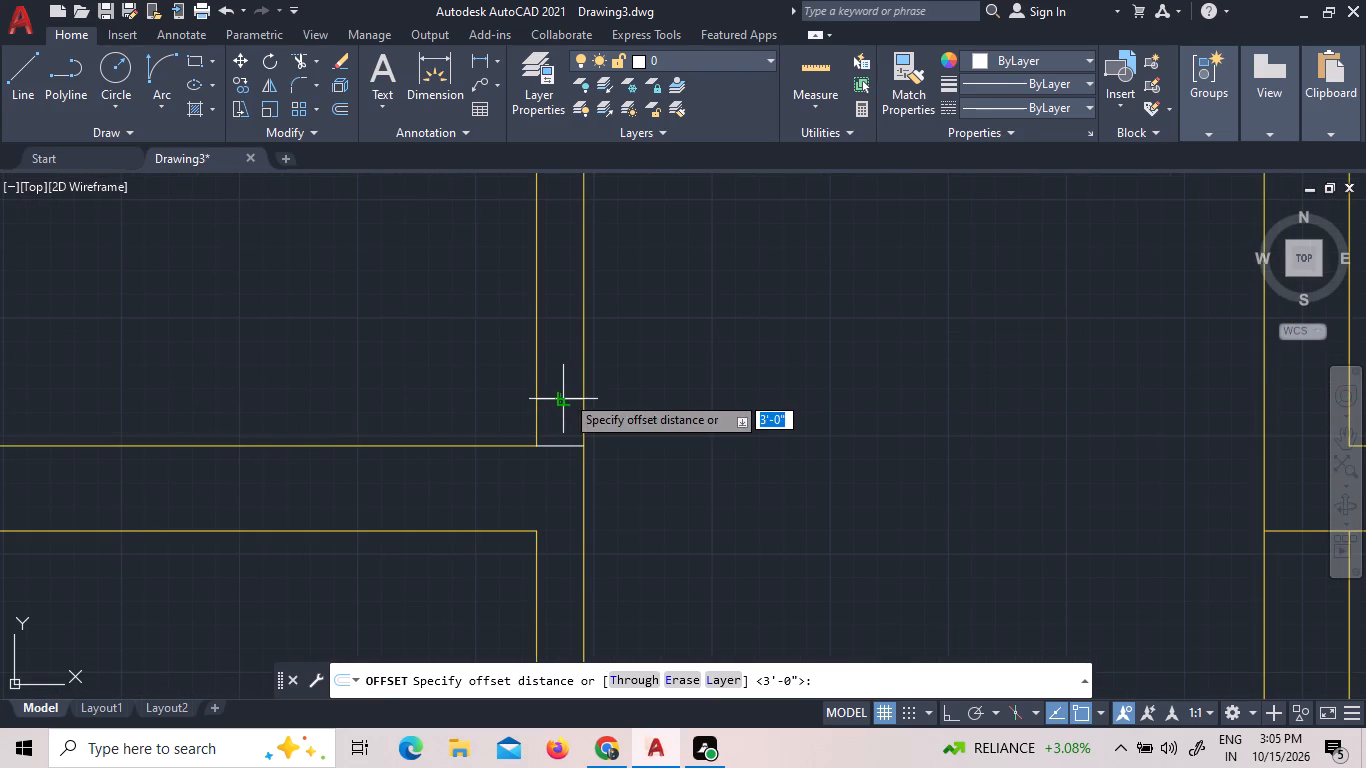
left_click(562, 398)
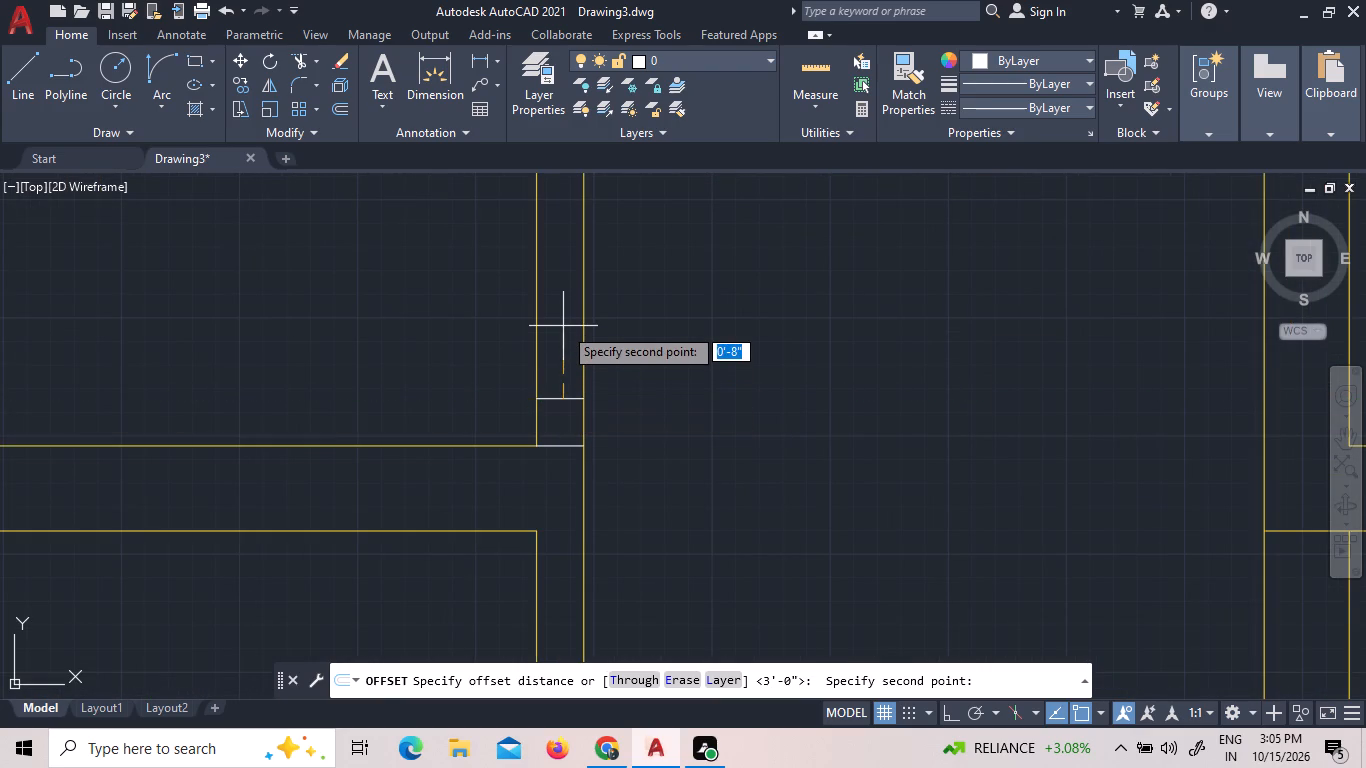
type("2'")
key("Return")
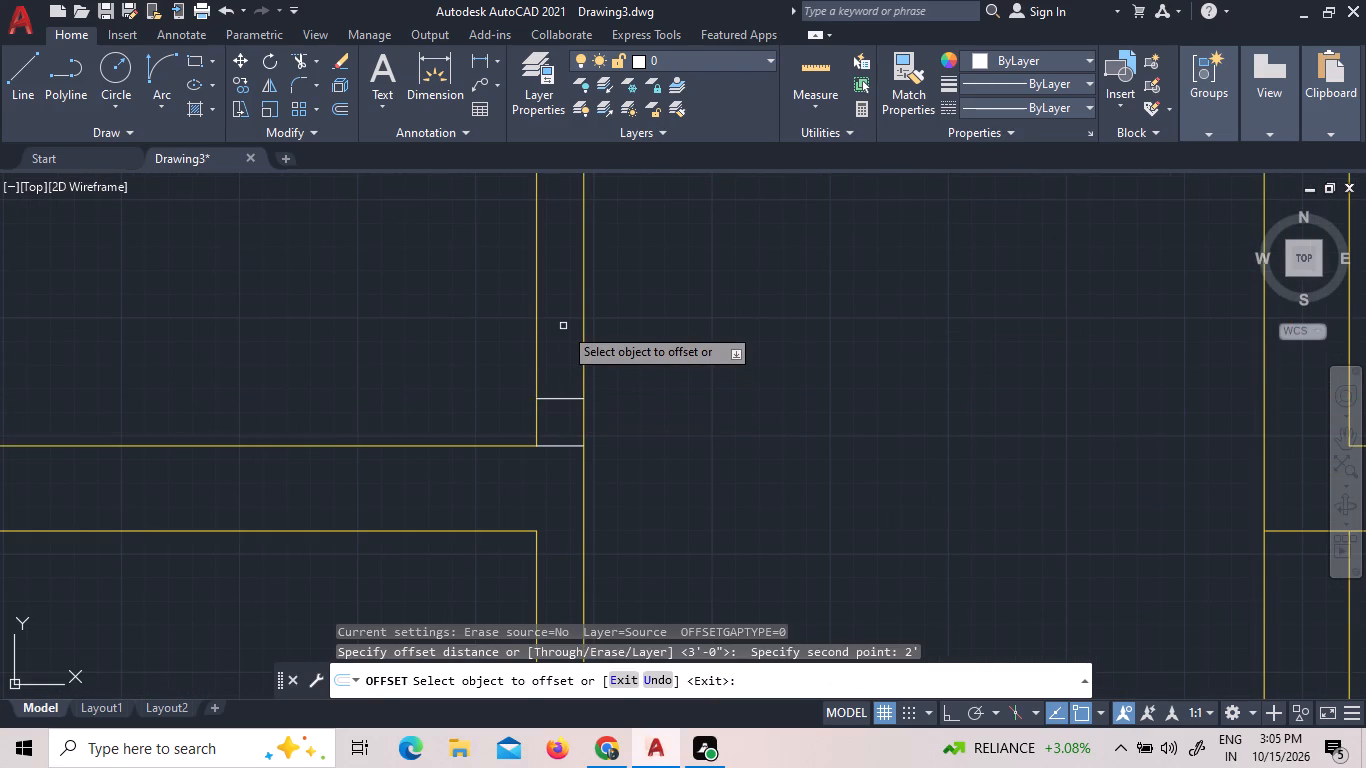
left_click(556, 397)
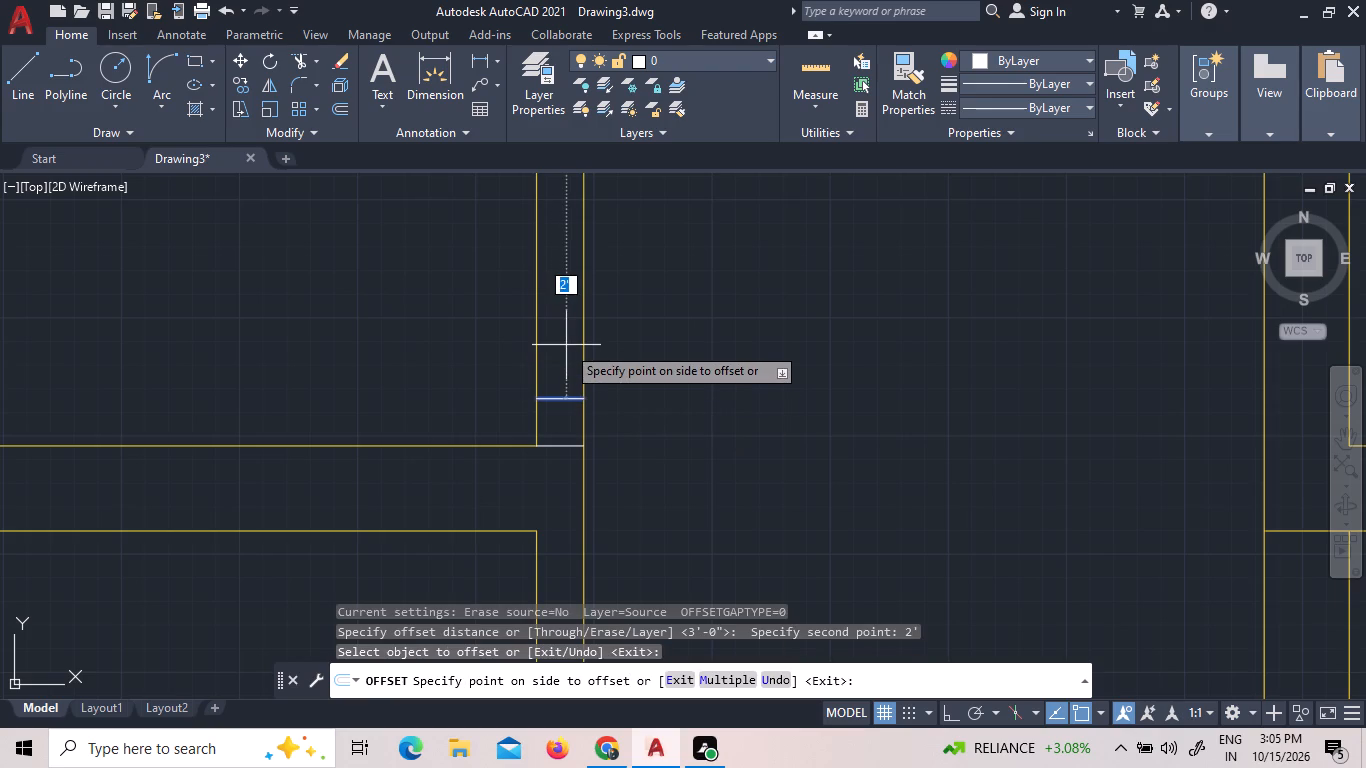
scroll(566, 340, "down", 1)
left_click(567, 301)
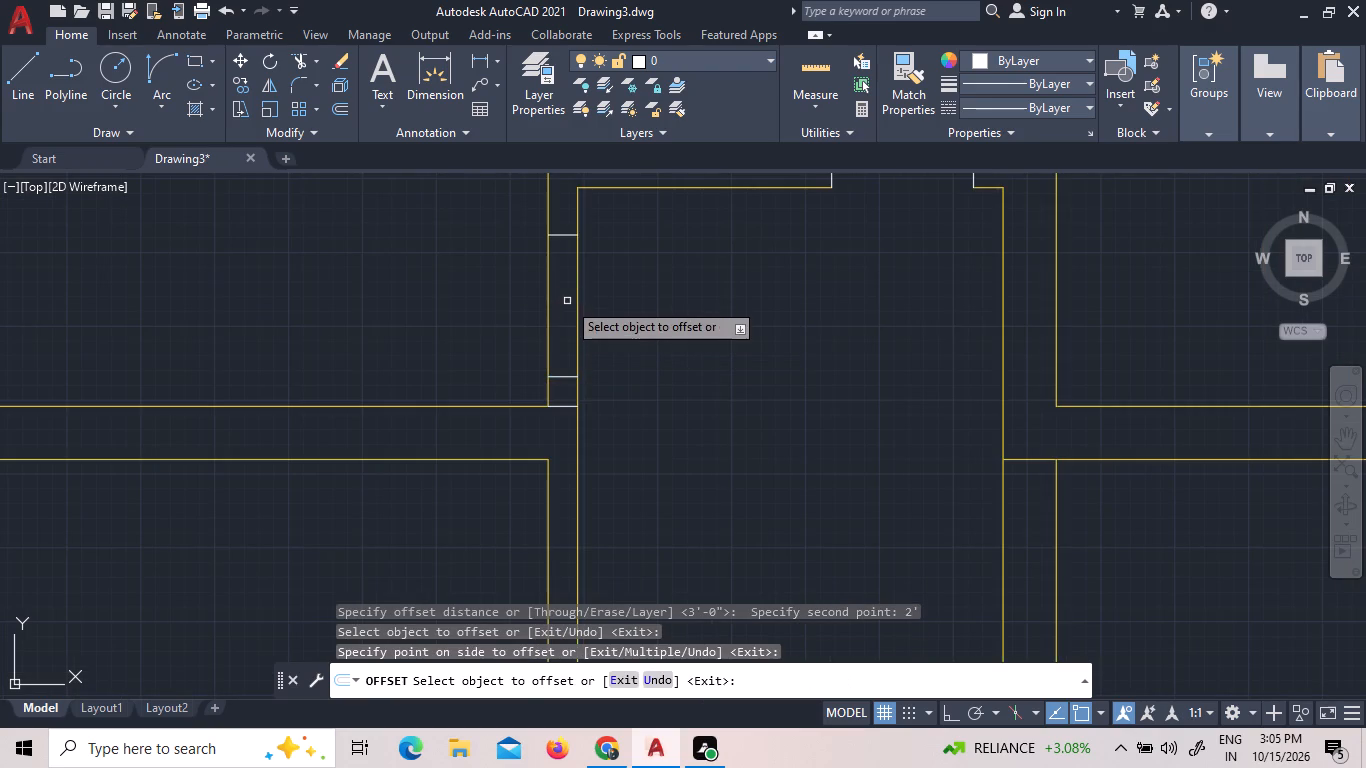
scroll(960, 418, "down", 3)
scroll(1000, 359, "up", 2)
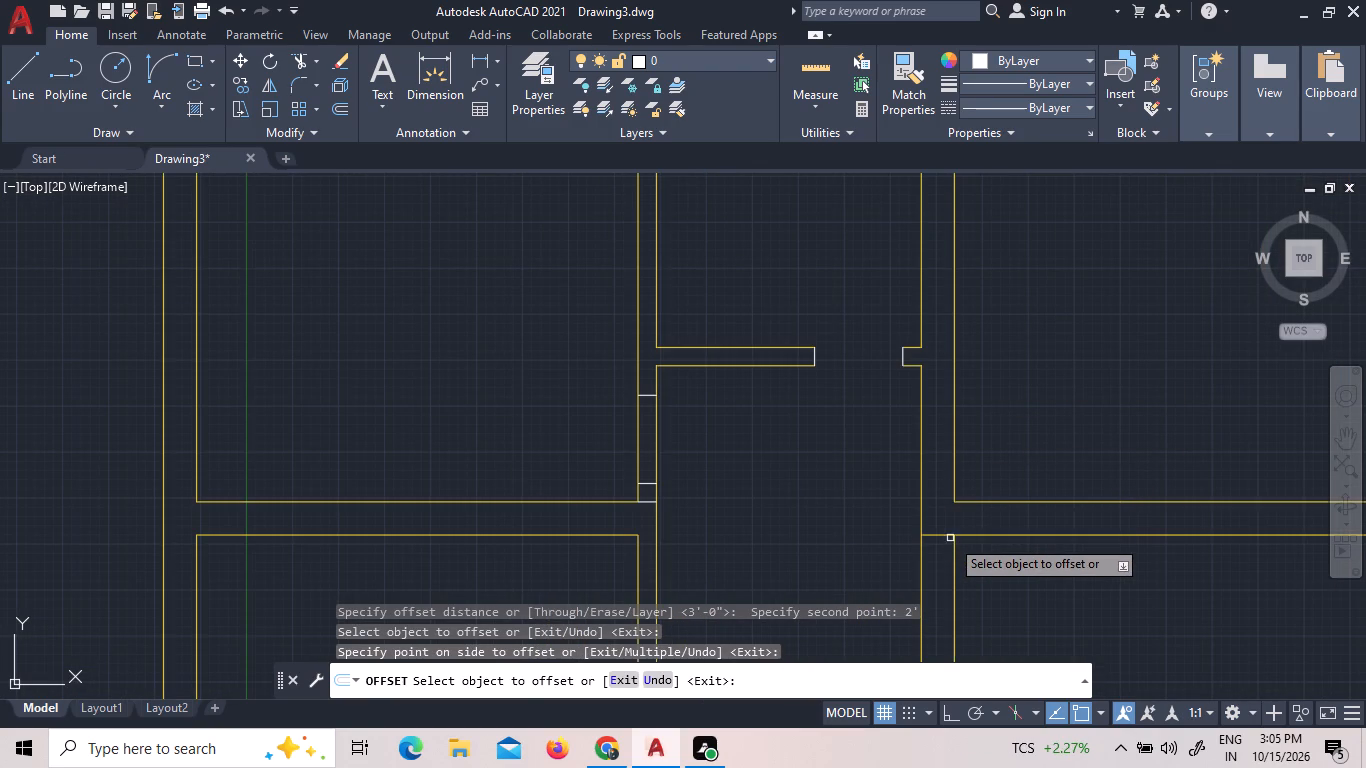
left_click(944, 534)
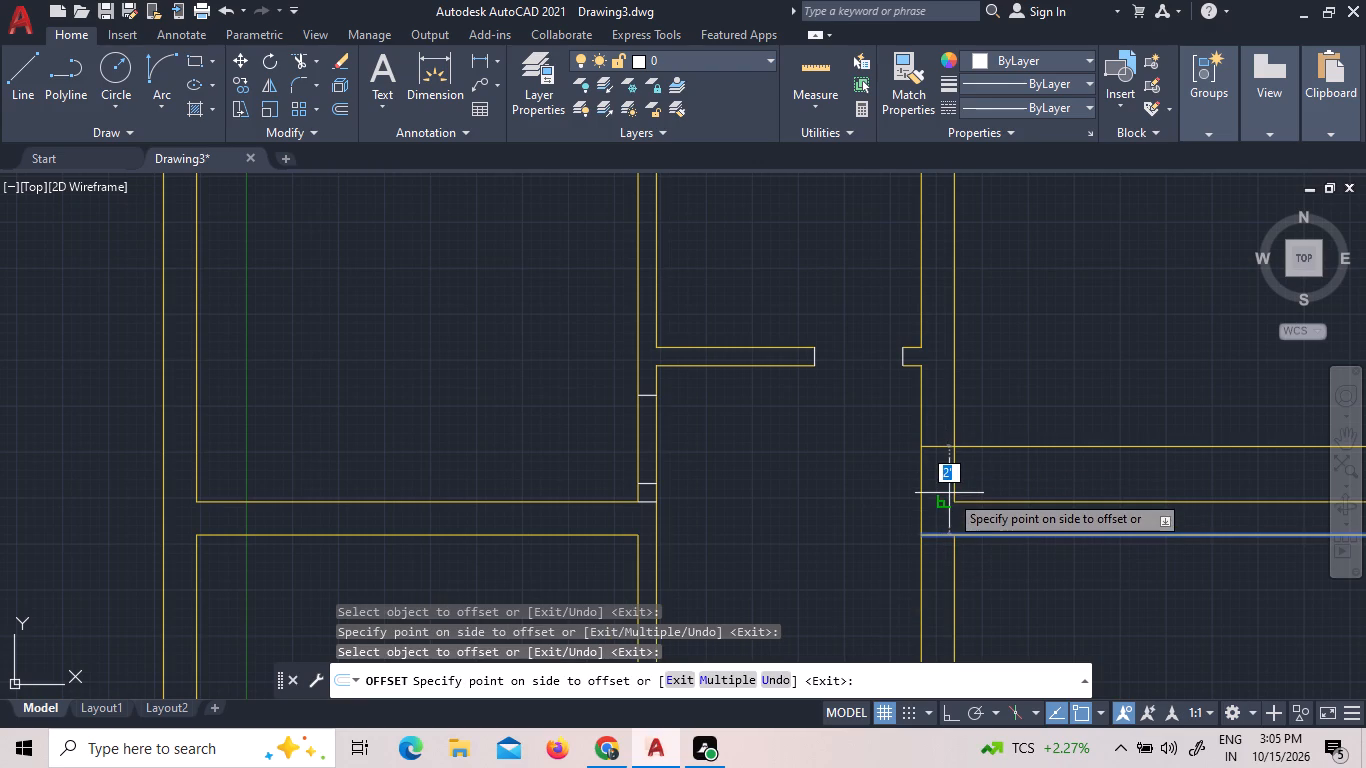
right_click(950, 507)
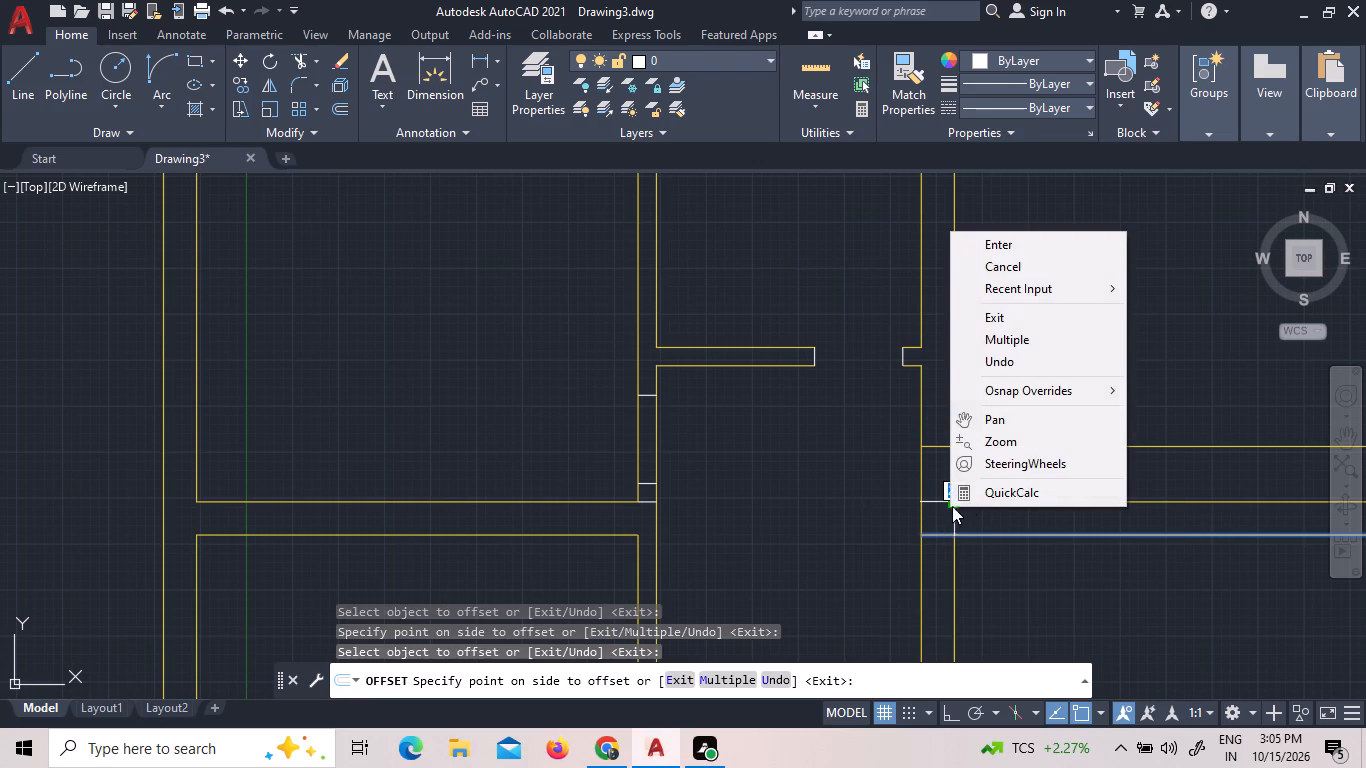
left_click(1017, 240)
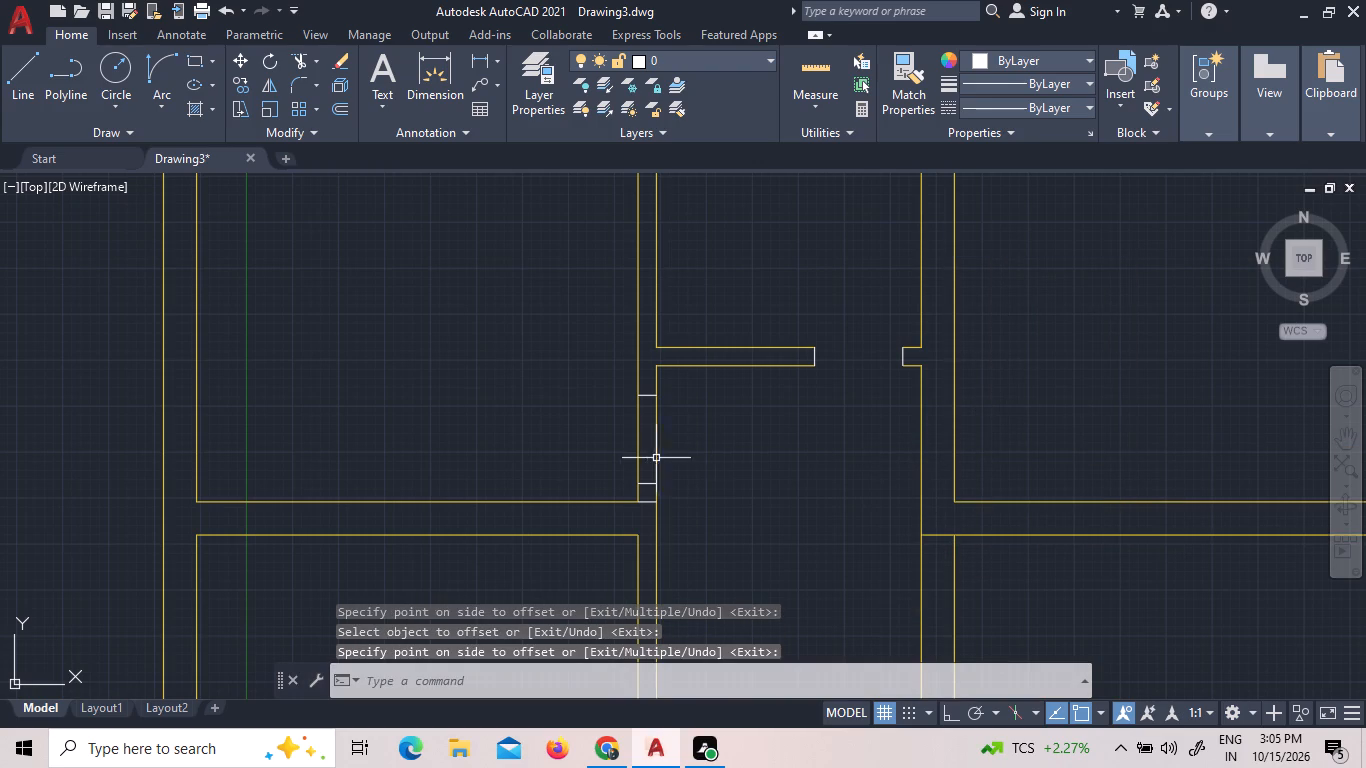
Trim both faces of the second left room's passage wall between the two door marks and remove the guide line at the corner.
left_click(308, 61)
left_click(638, 445)
left_click(655, 434)
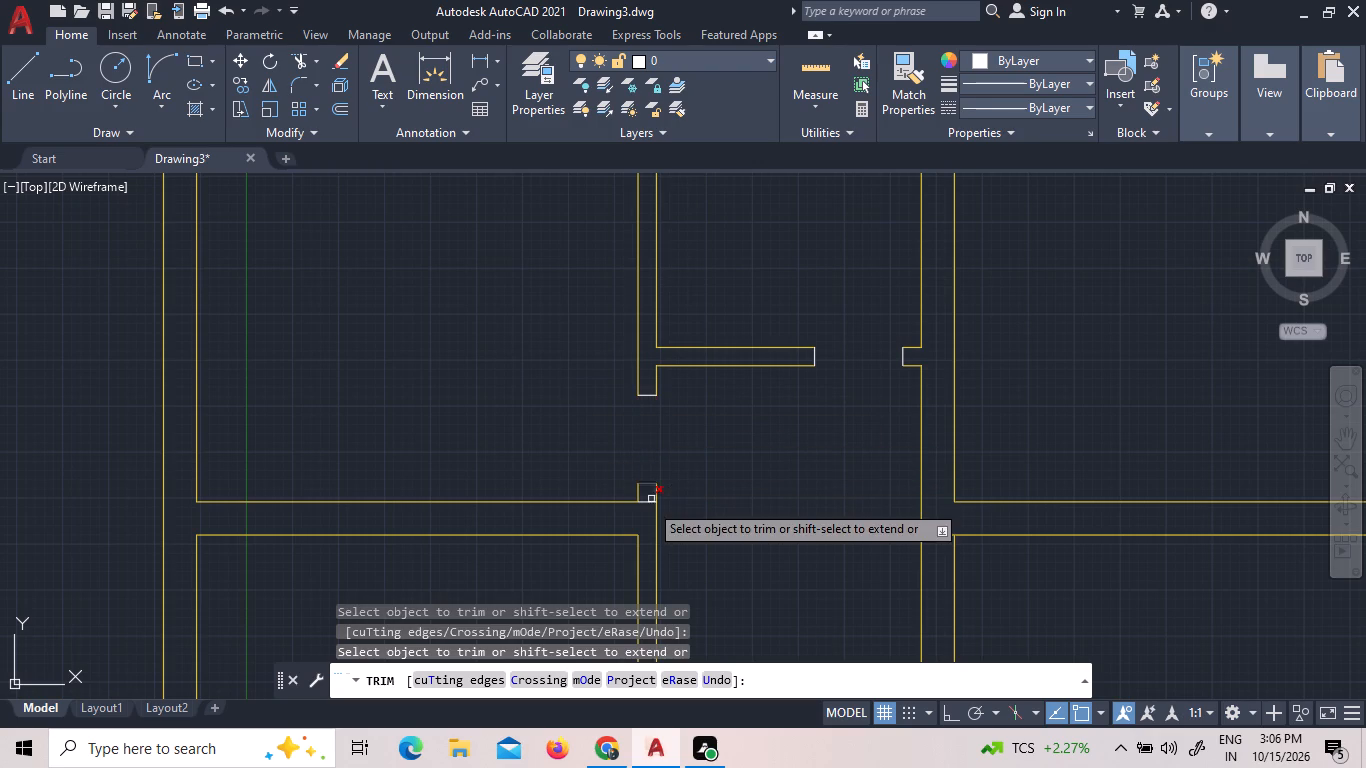
left_click(648, 500)
Draw a 9" line across the wall between the central passage and the upper right room, level with that room's lower inner edge.
scroll(732, 440, "down", 1)
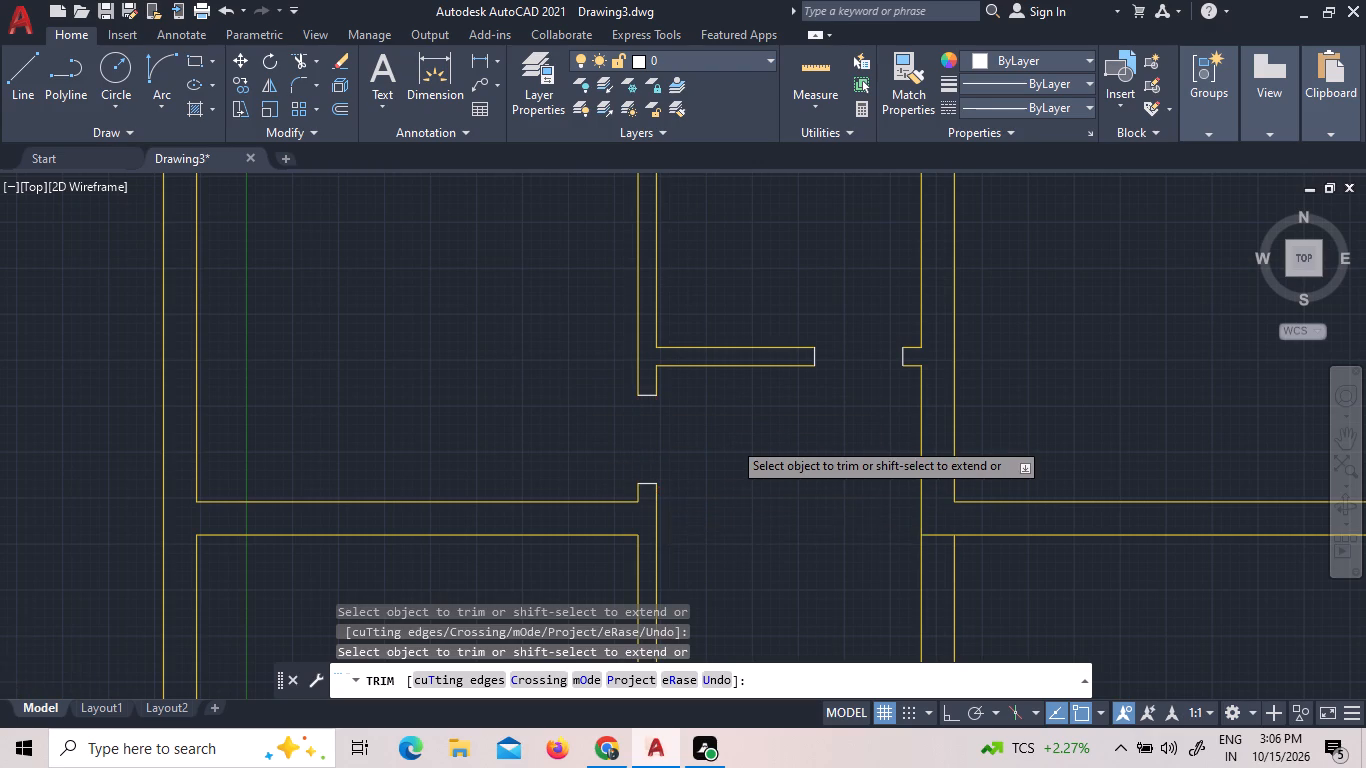
scroll(732, 440, "down", 1)
scroll(880, 444, "up", 2)
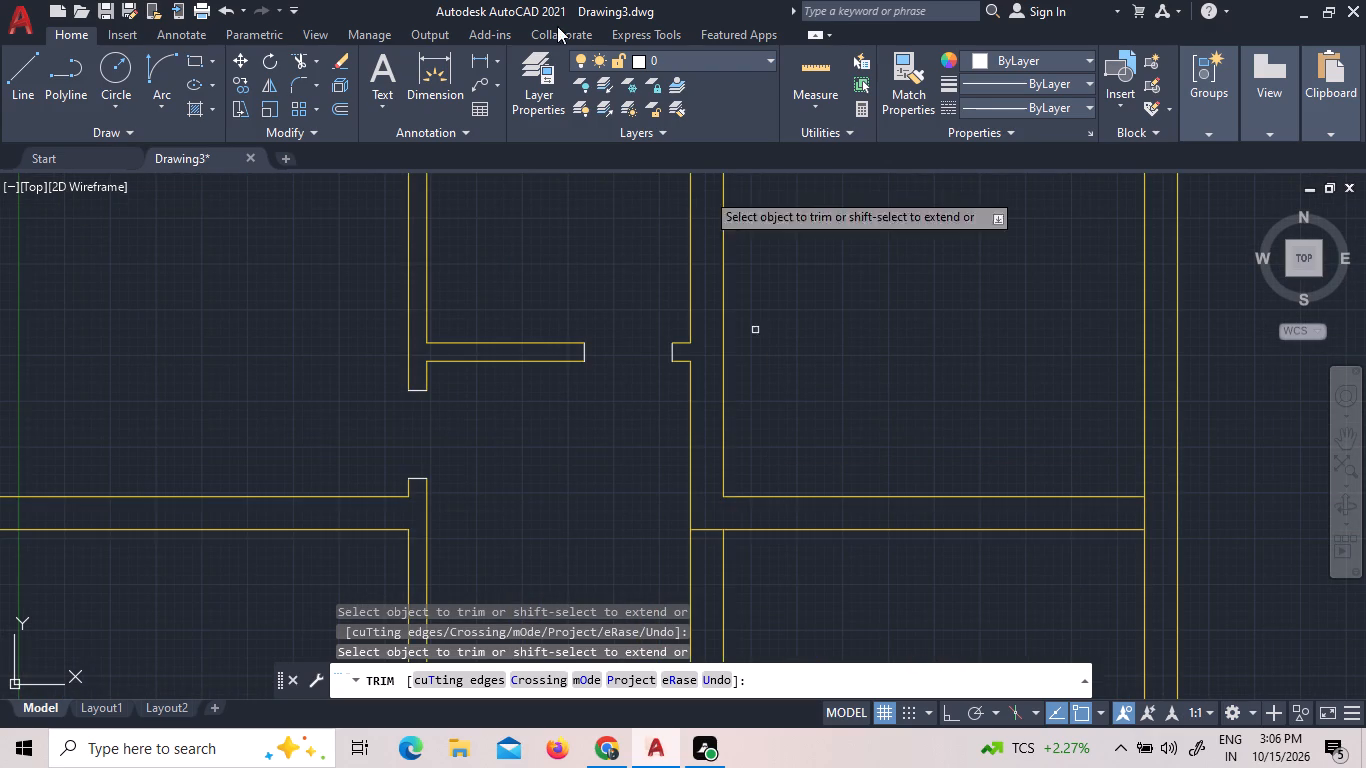
left_click(30, 96)
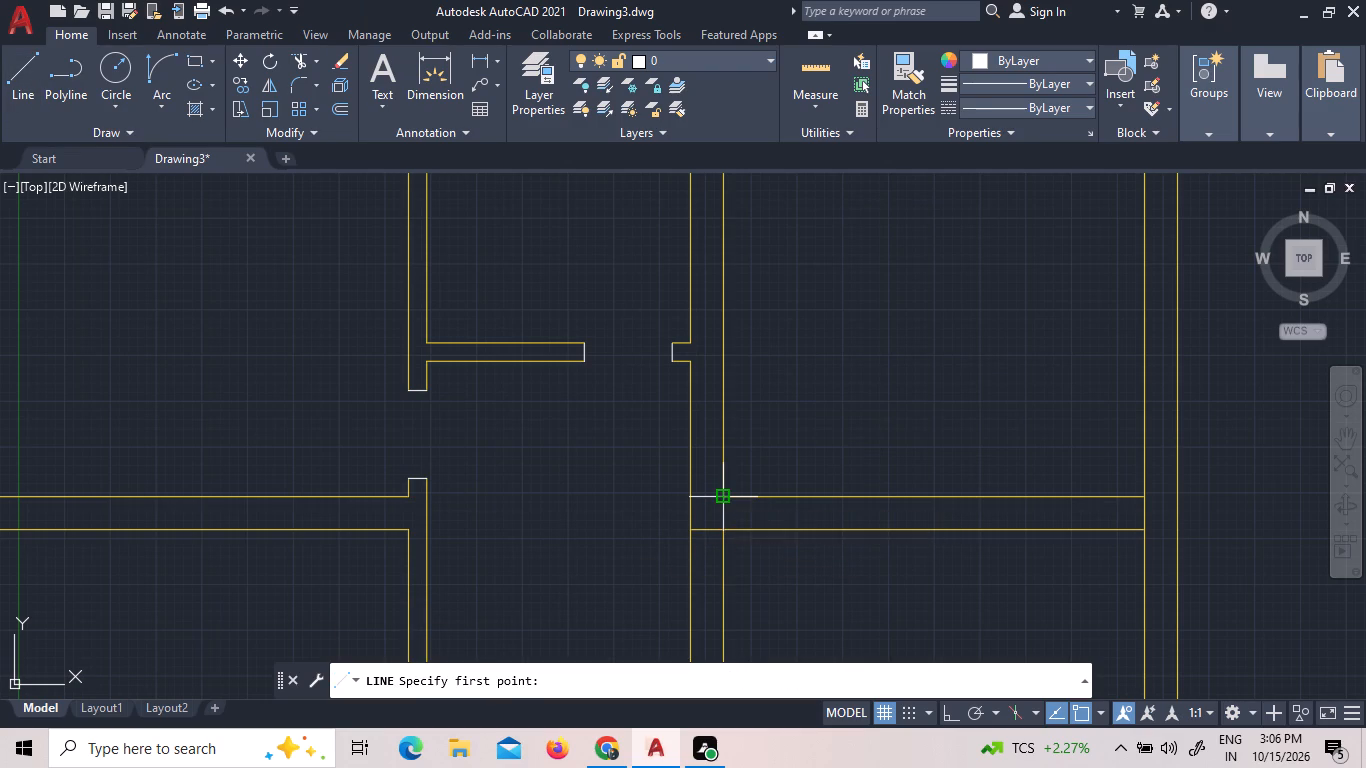
left_click(725, 499)
scroll(690, 497, "up", 3)
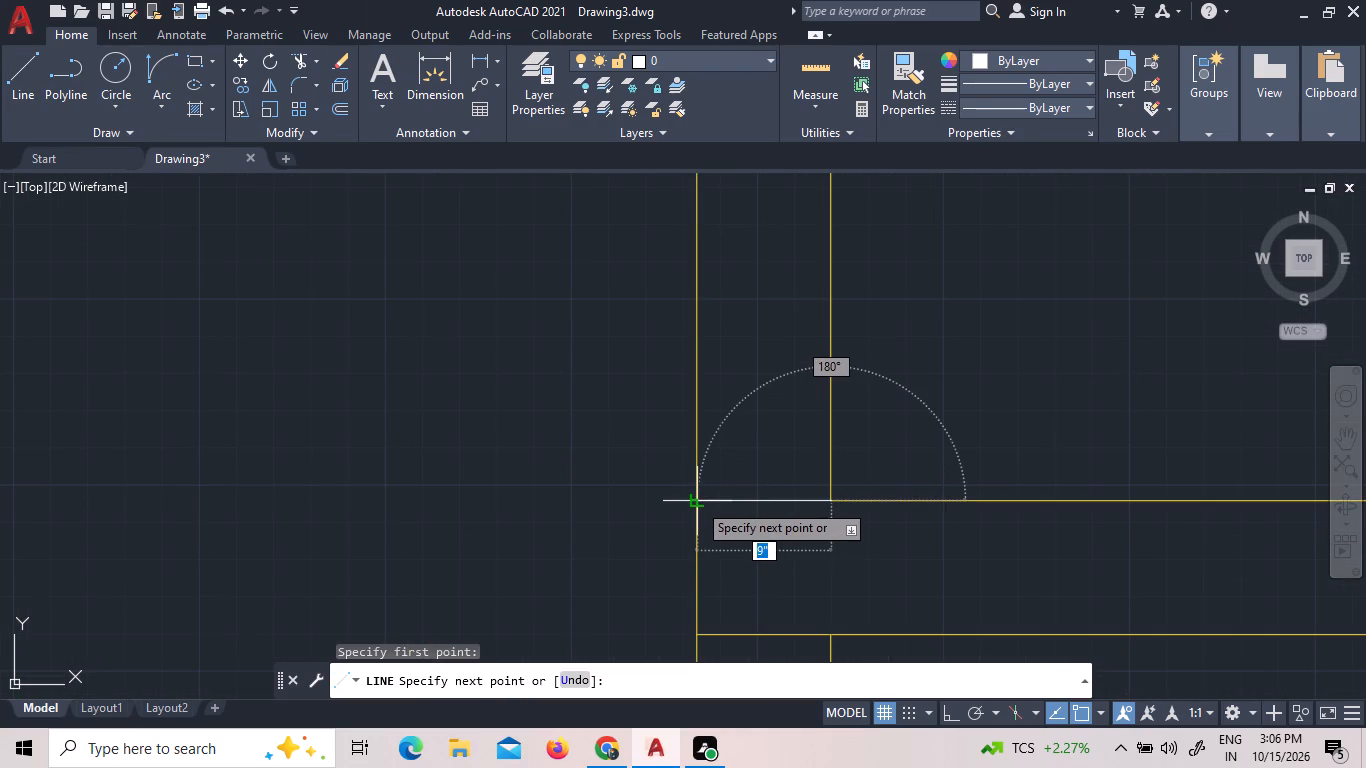
left_click(695, 502)
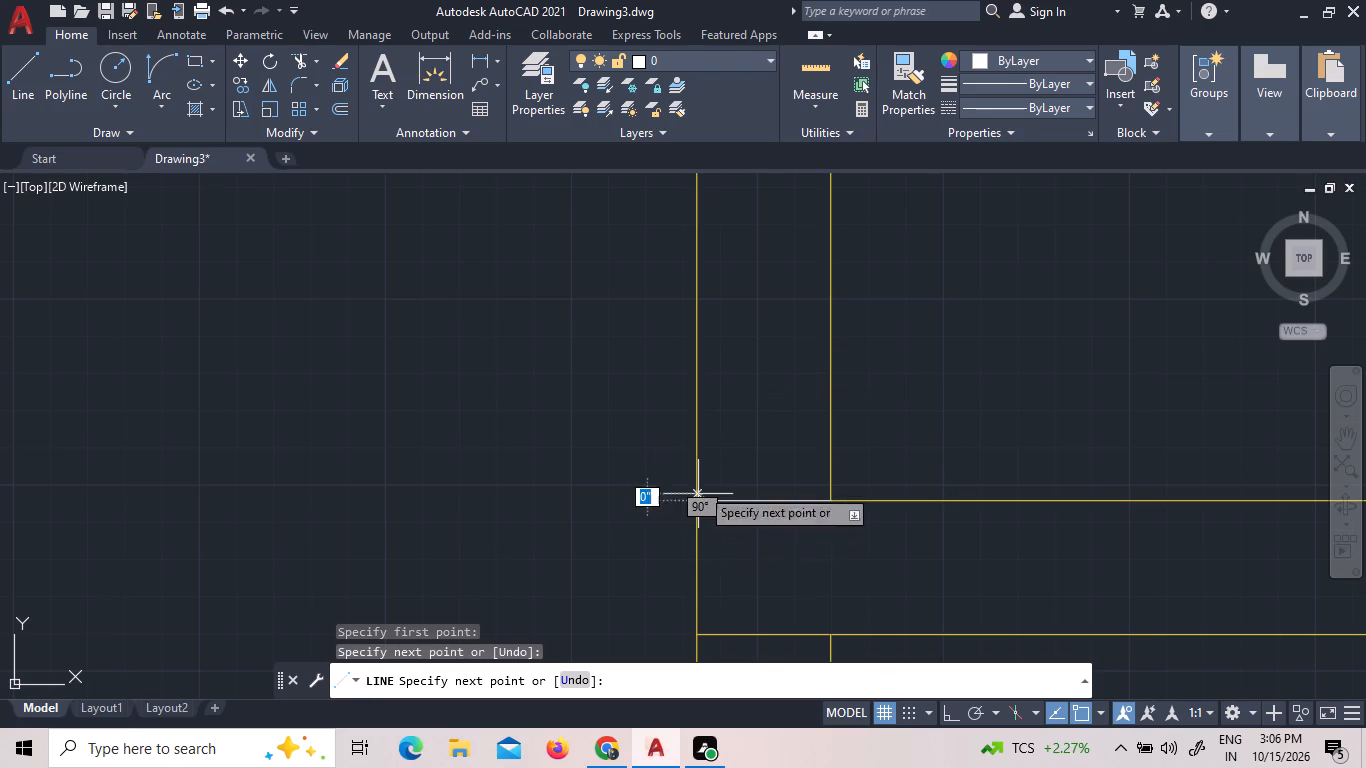
right_click(700, 487)
left_click(717, 494)
Offset the short line across the upper right room's passage wall 5" upward.
left_click(756, 504)
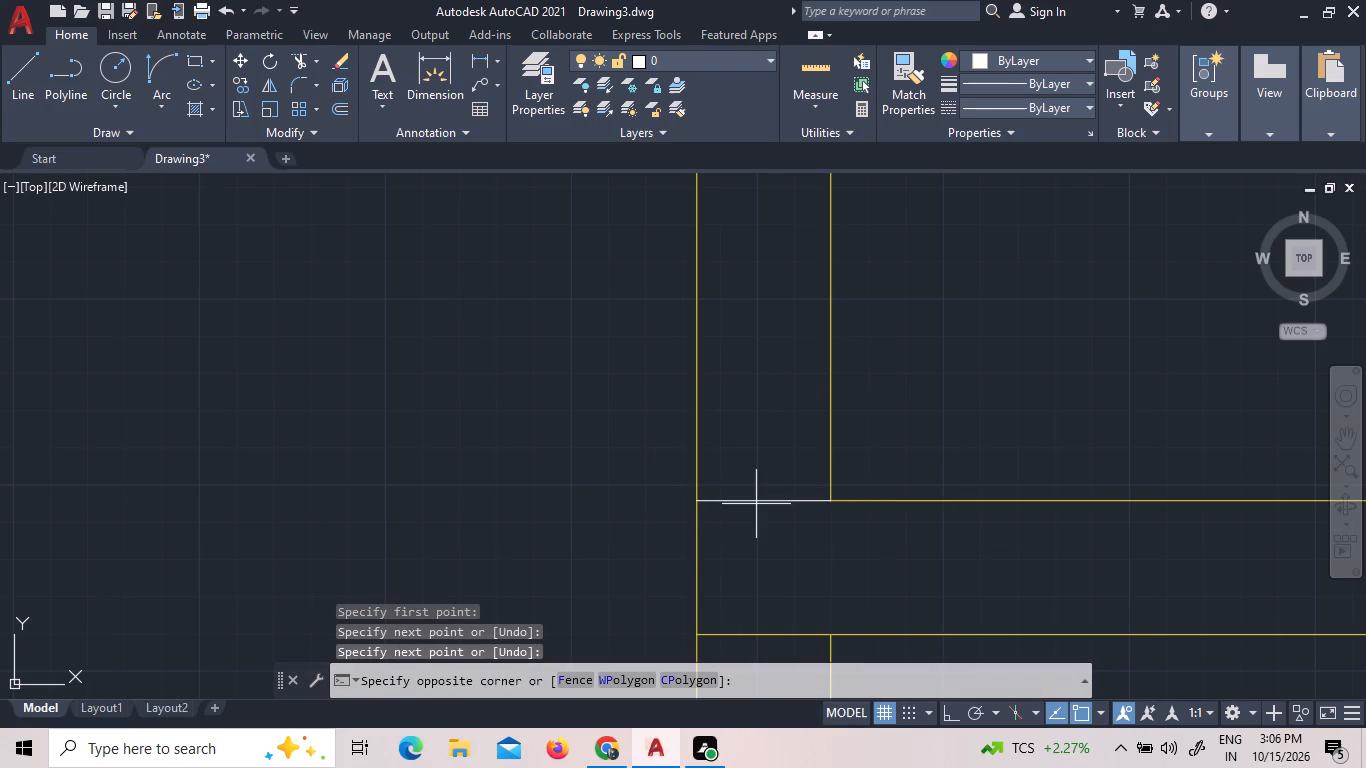
left_click(756, 474)
right_click(756, 473)
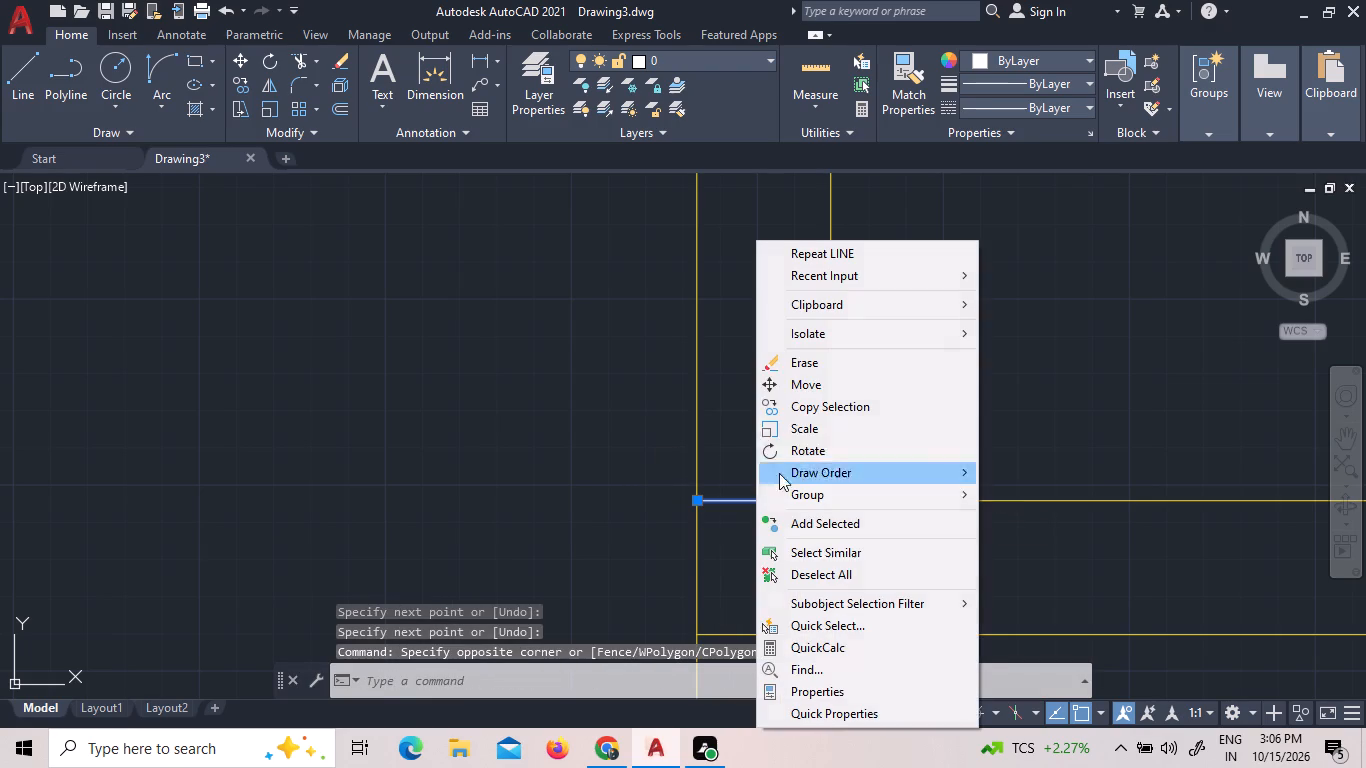
left_click(339, 110)
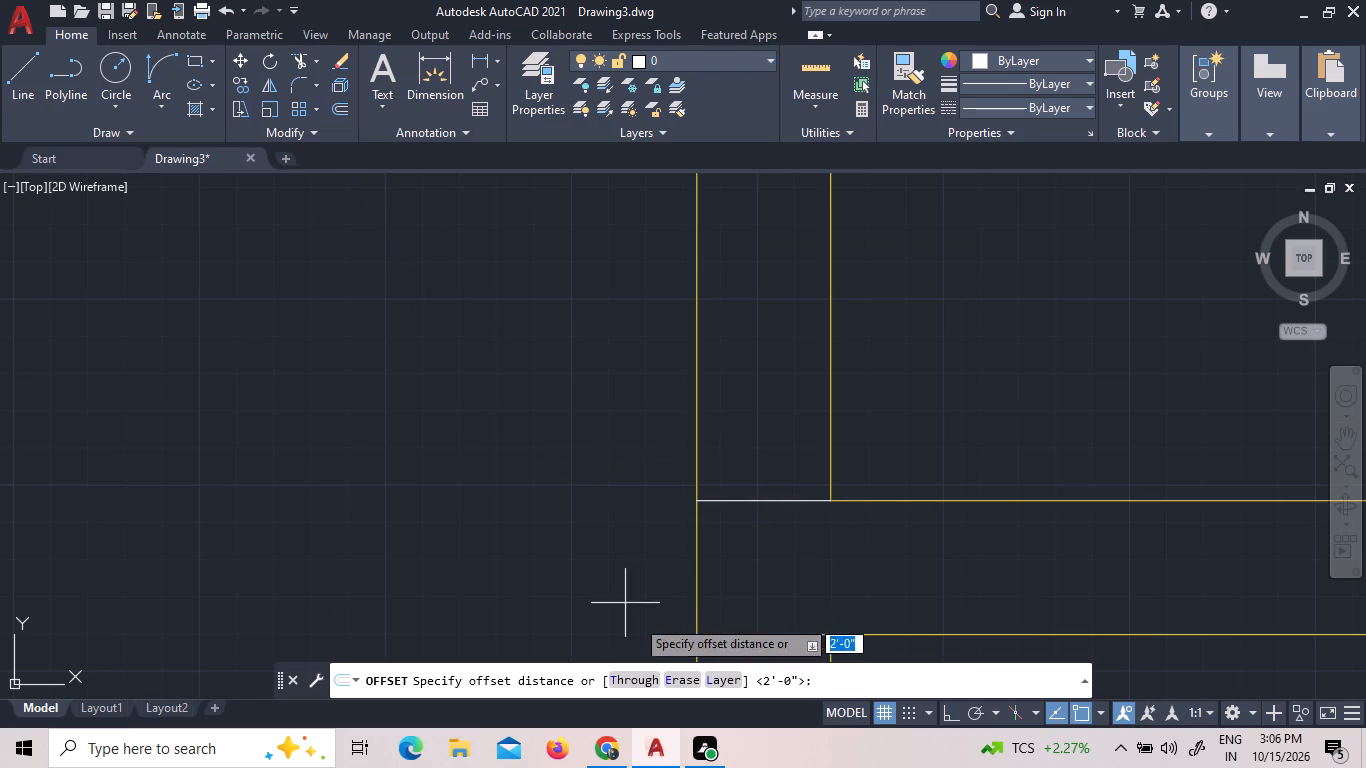
scroll(711, 522, "down", 2)
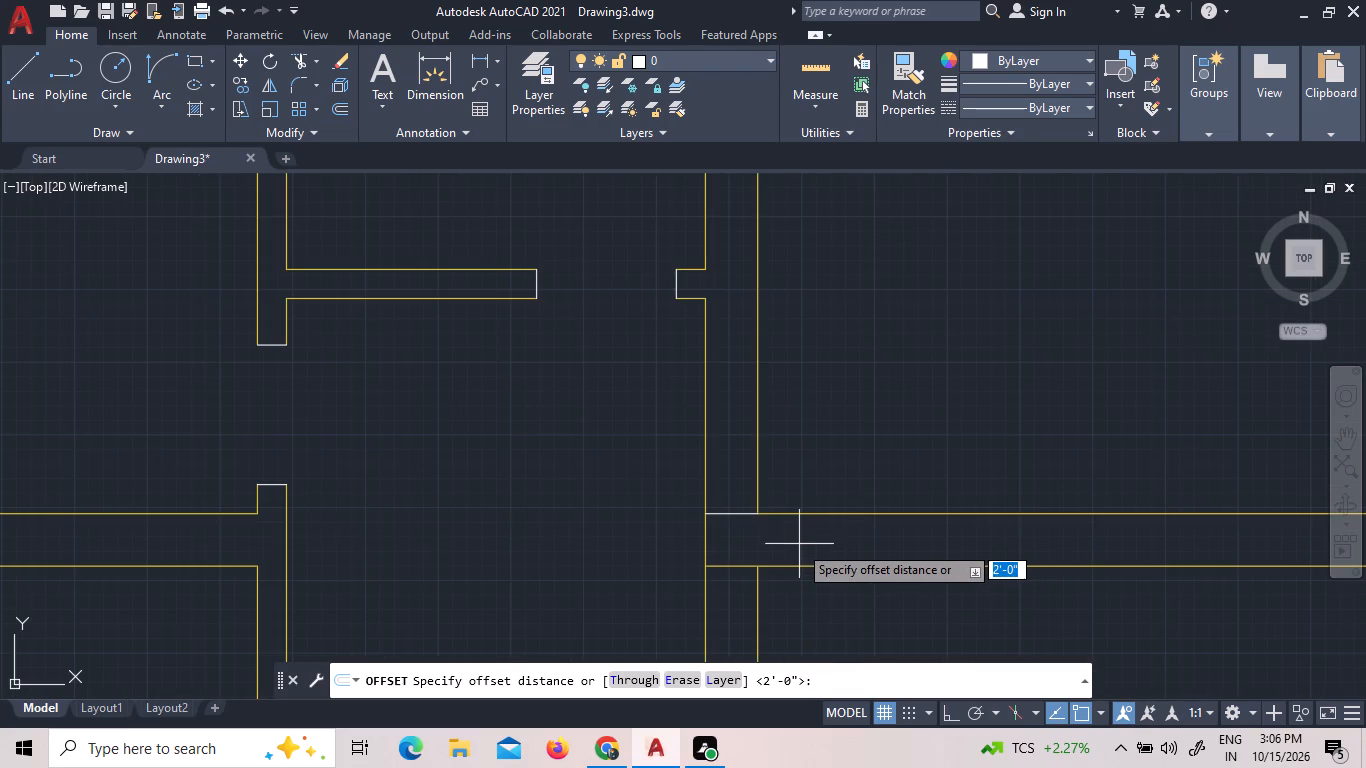
left_click(735, 512)
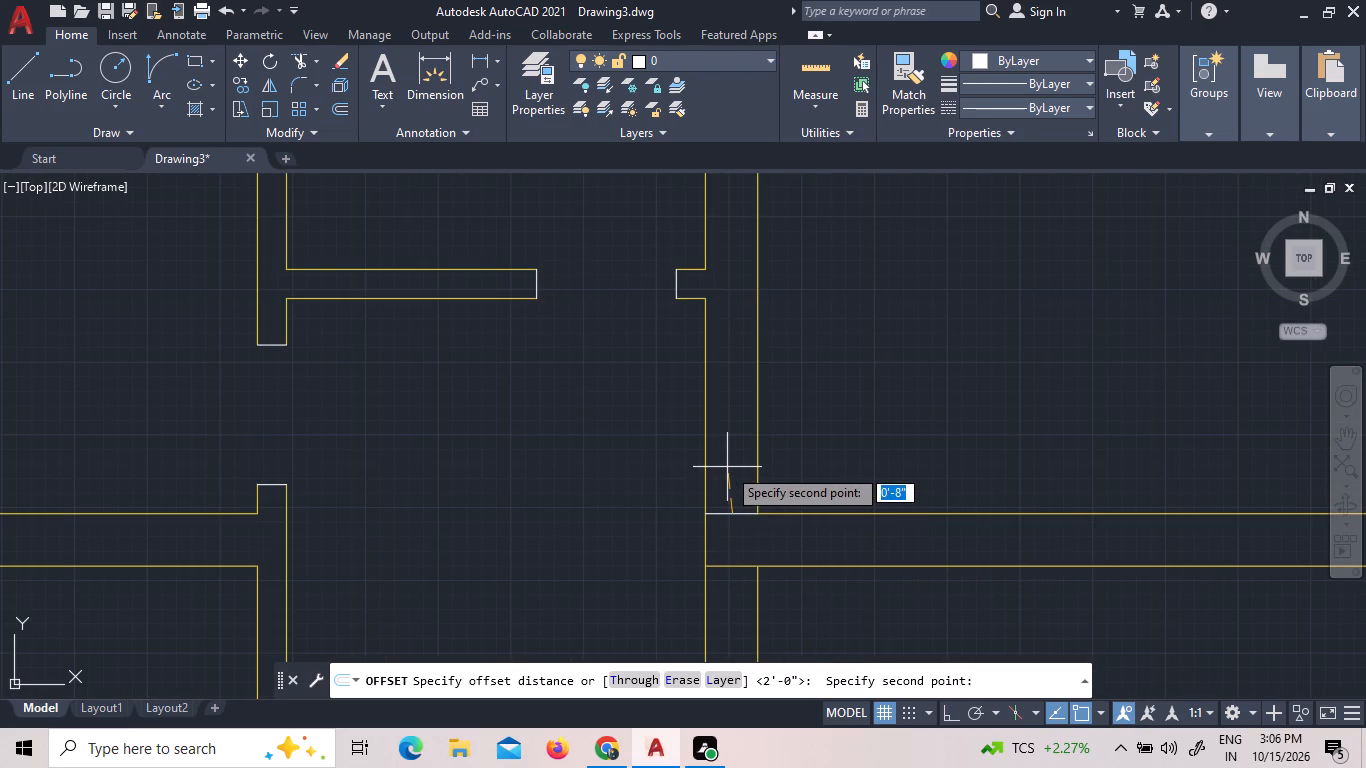
type("5\"")
key("Return")
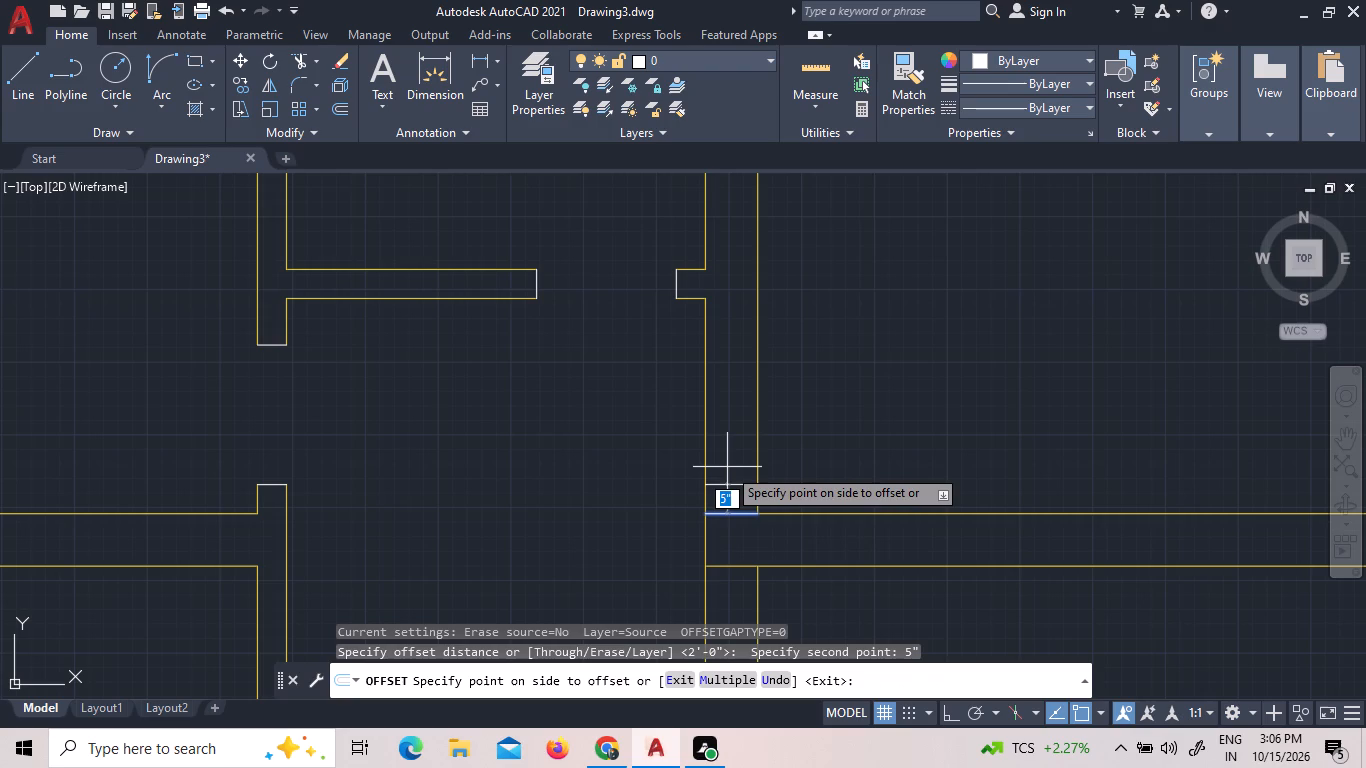
left_click(727, 467)
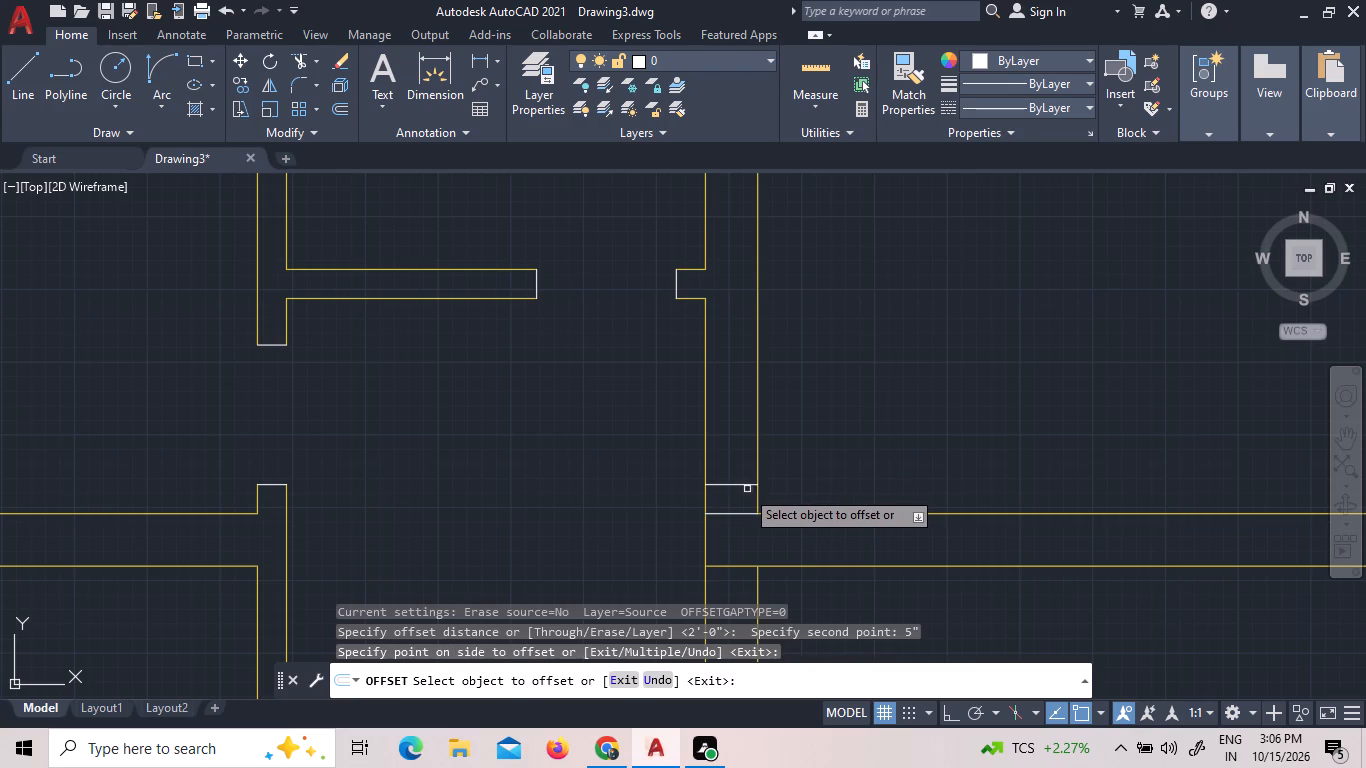
Offset the upper short line in that wall 2' upward to mark the other side of the door opening.
left_click(738, 485)
right_click(738, 485)
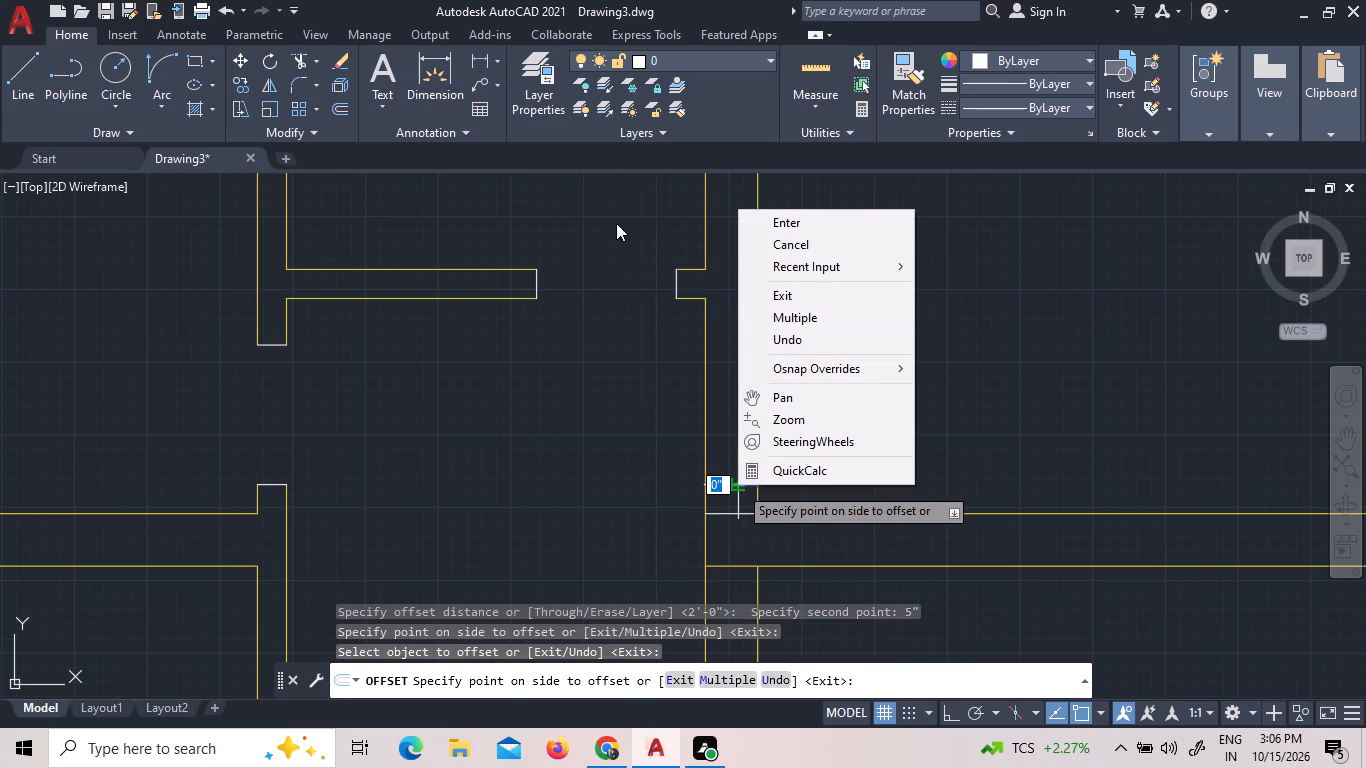
left_click(337, 105)
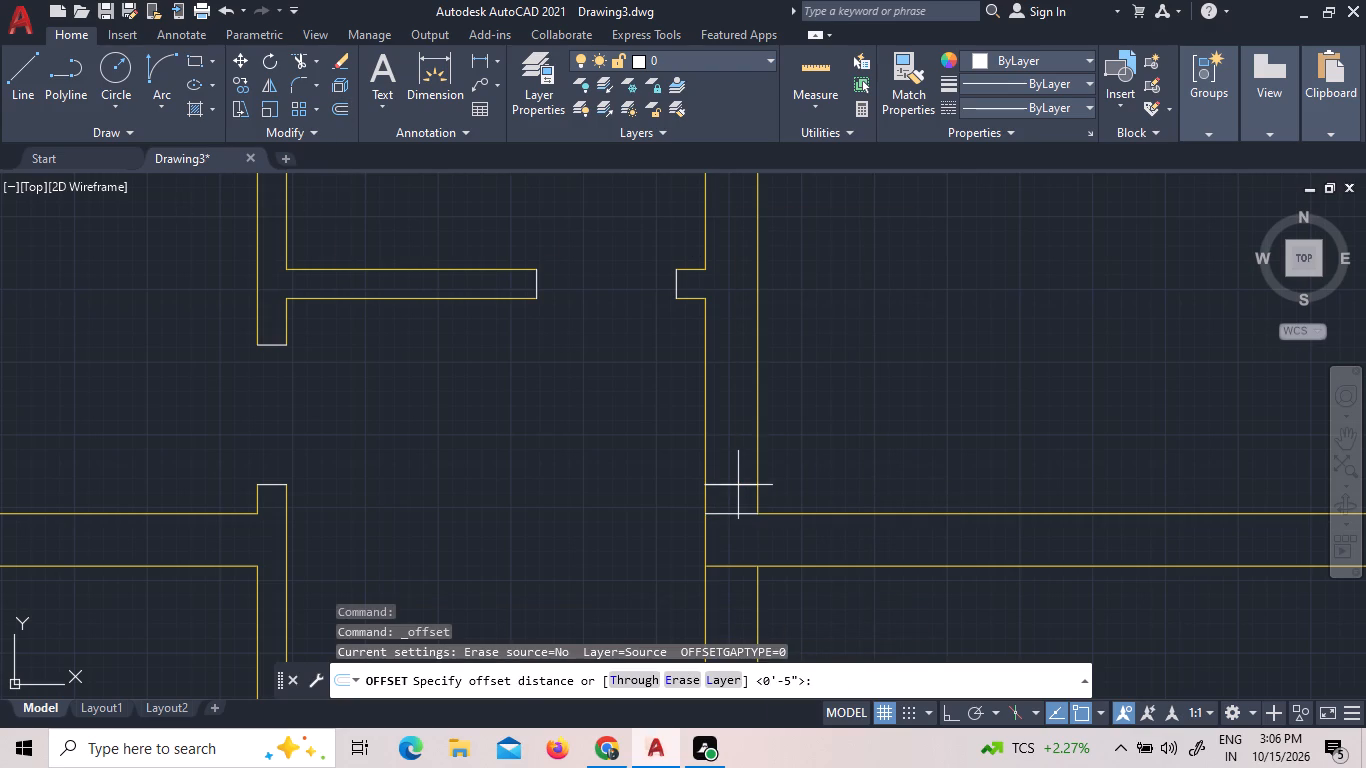
type("2'")
key("Return")
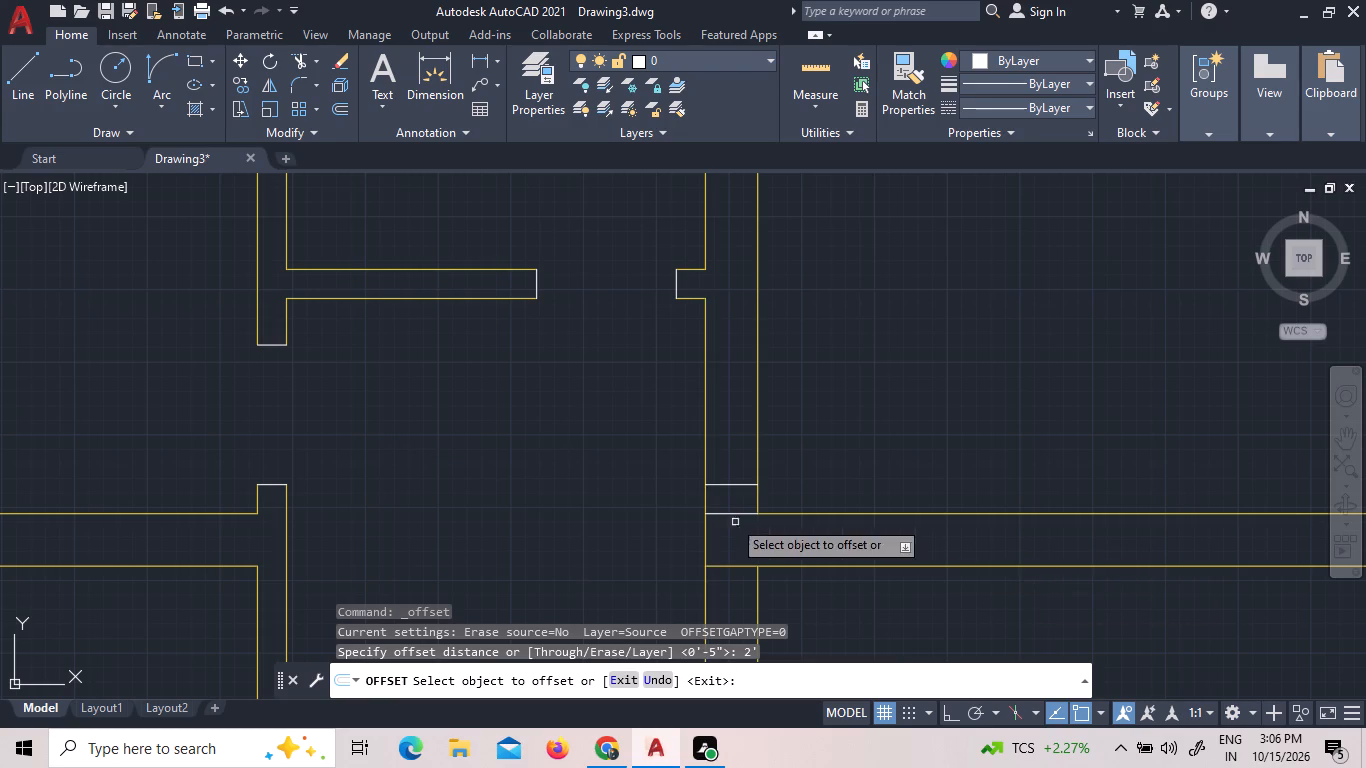
left_click(731, 486)
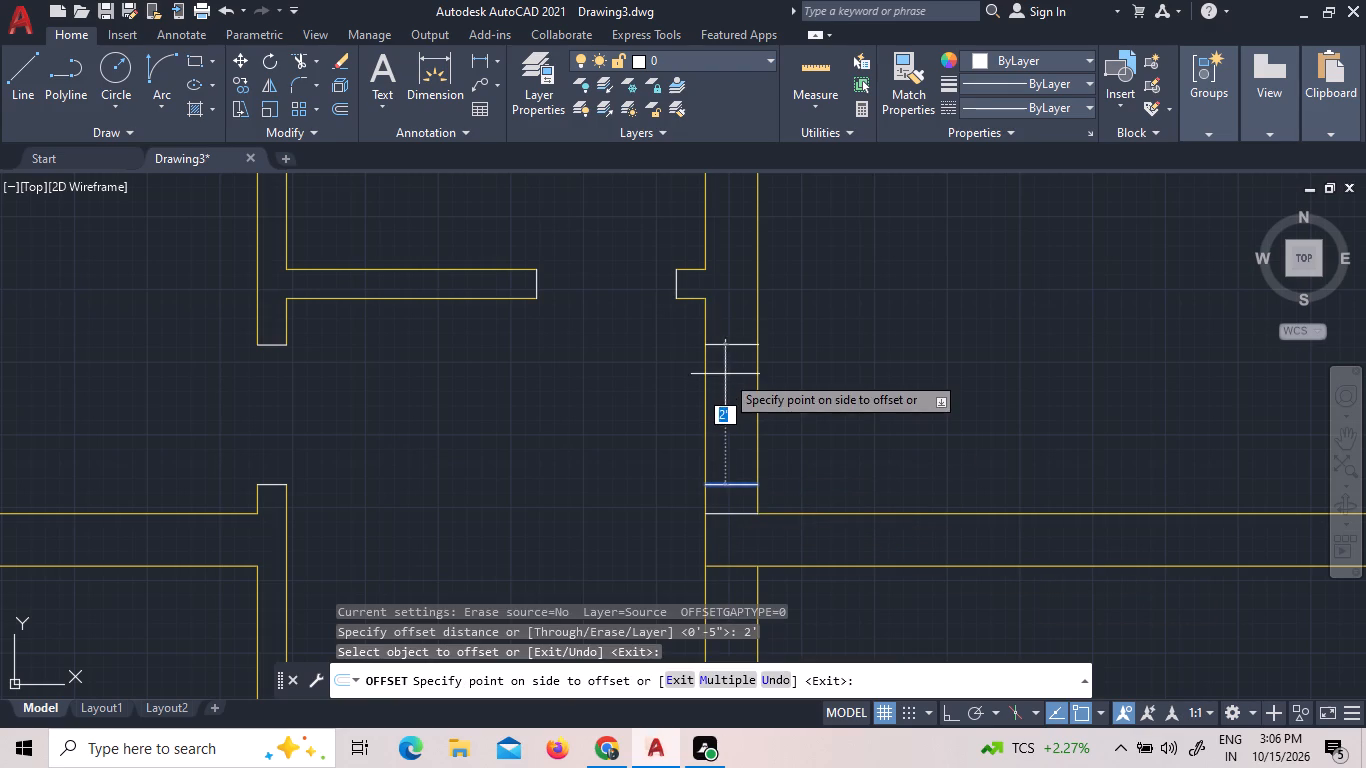
left_click(726, 370)
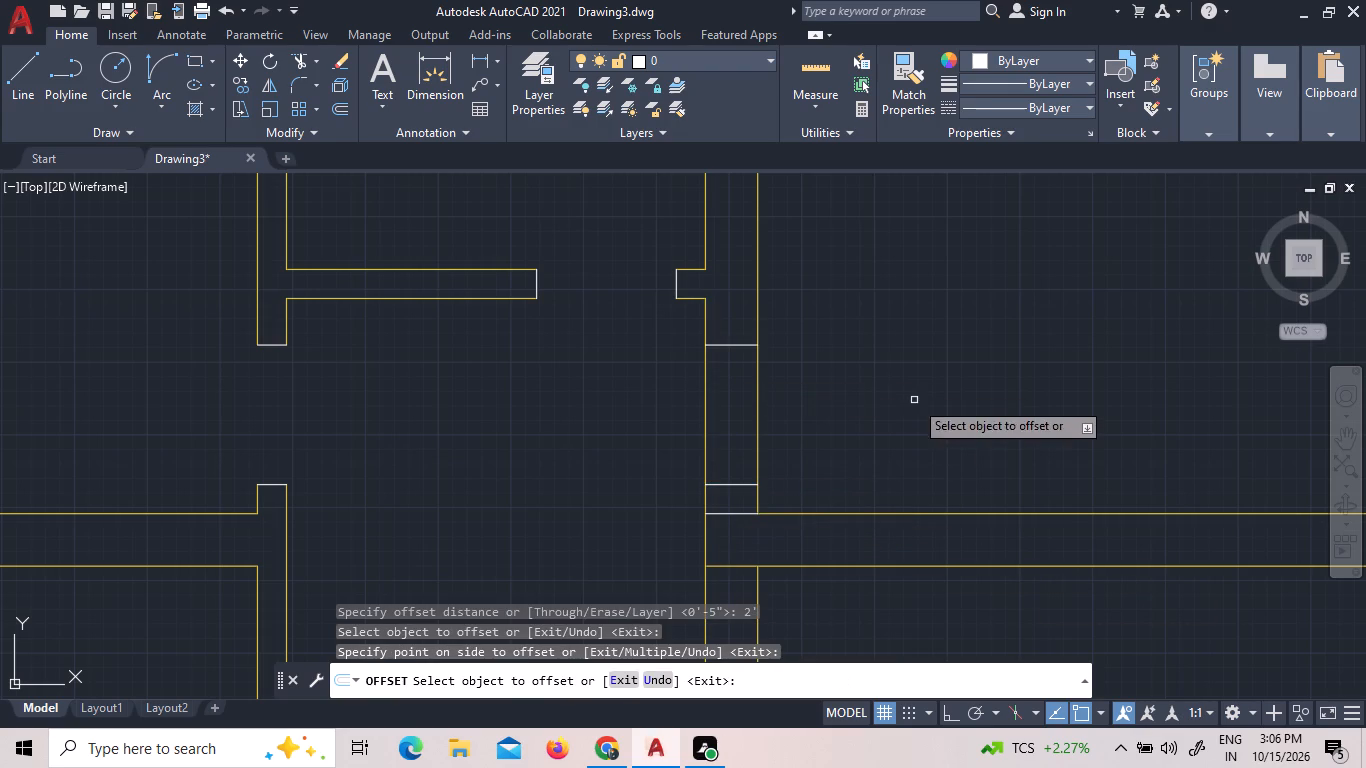
right_click(914, 400)
left_click(937, 410)
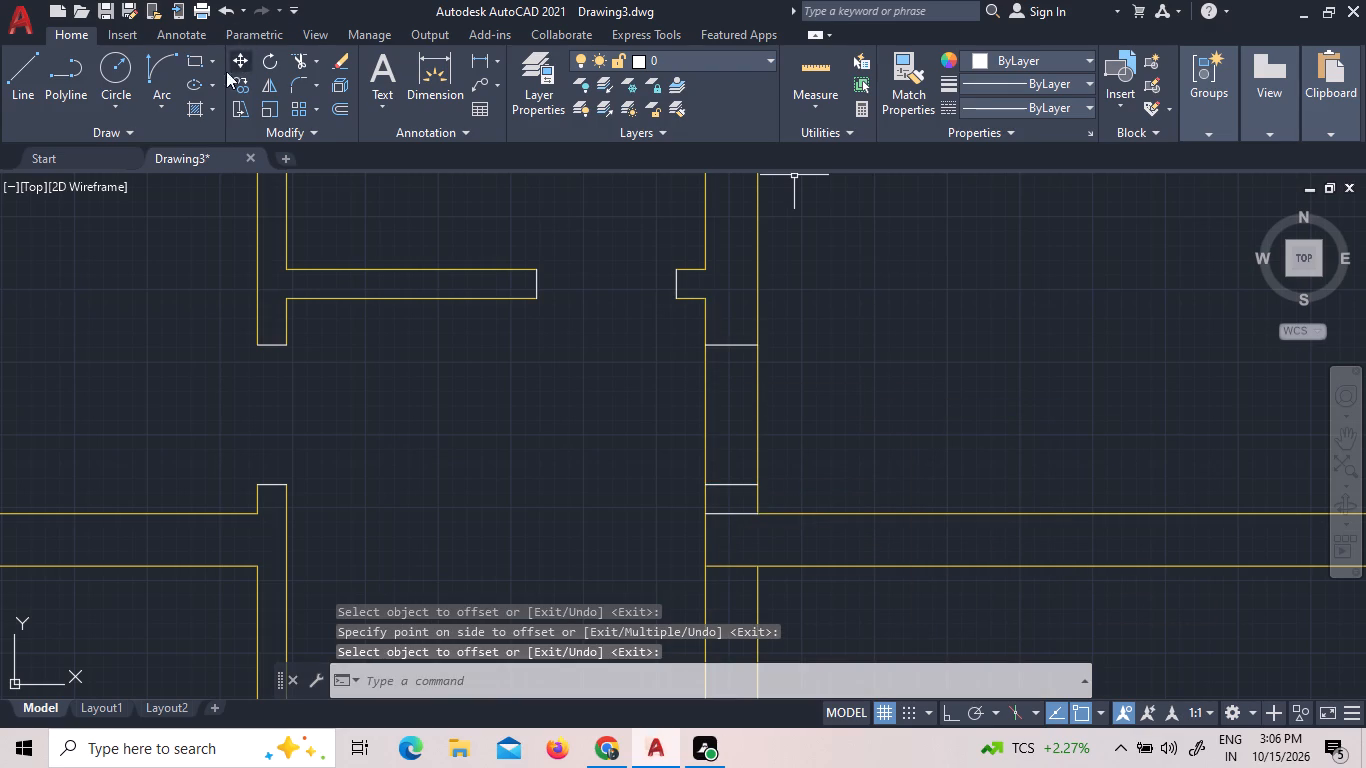
Trim the upper right room's passage wall between the door marks, plus the guide line and wall line crossing its thickness at the corner below.
left_click(300, 62)
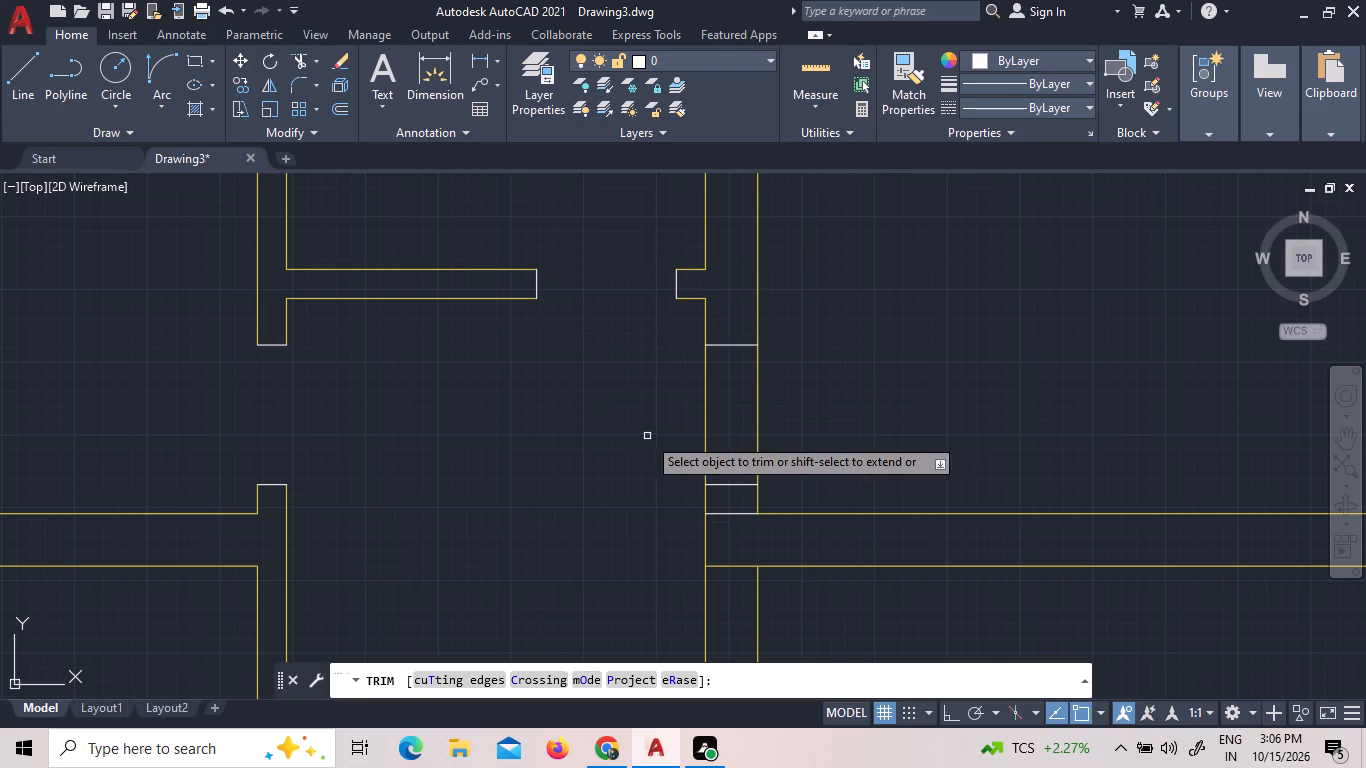
left_click(702, 418)
left_click(788, 420)
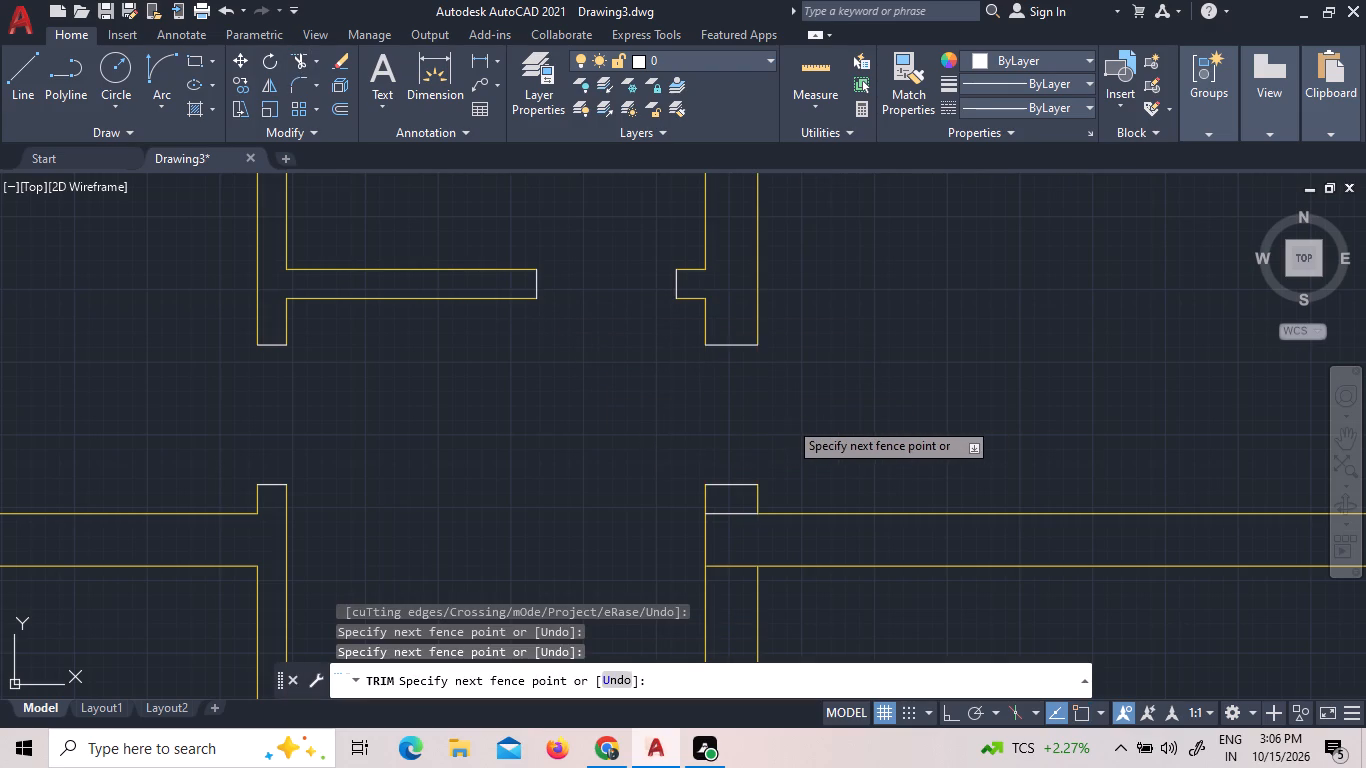
left_click(728, 515)
scroll(804, 422, "down", 1)
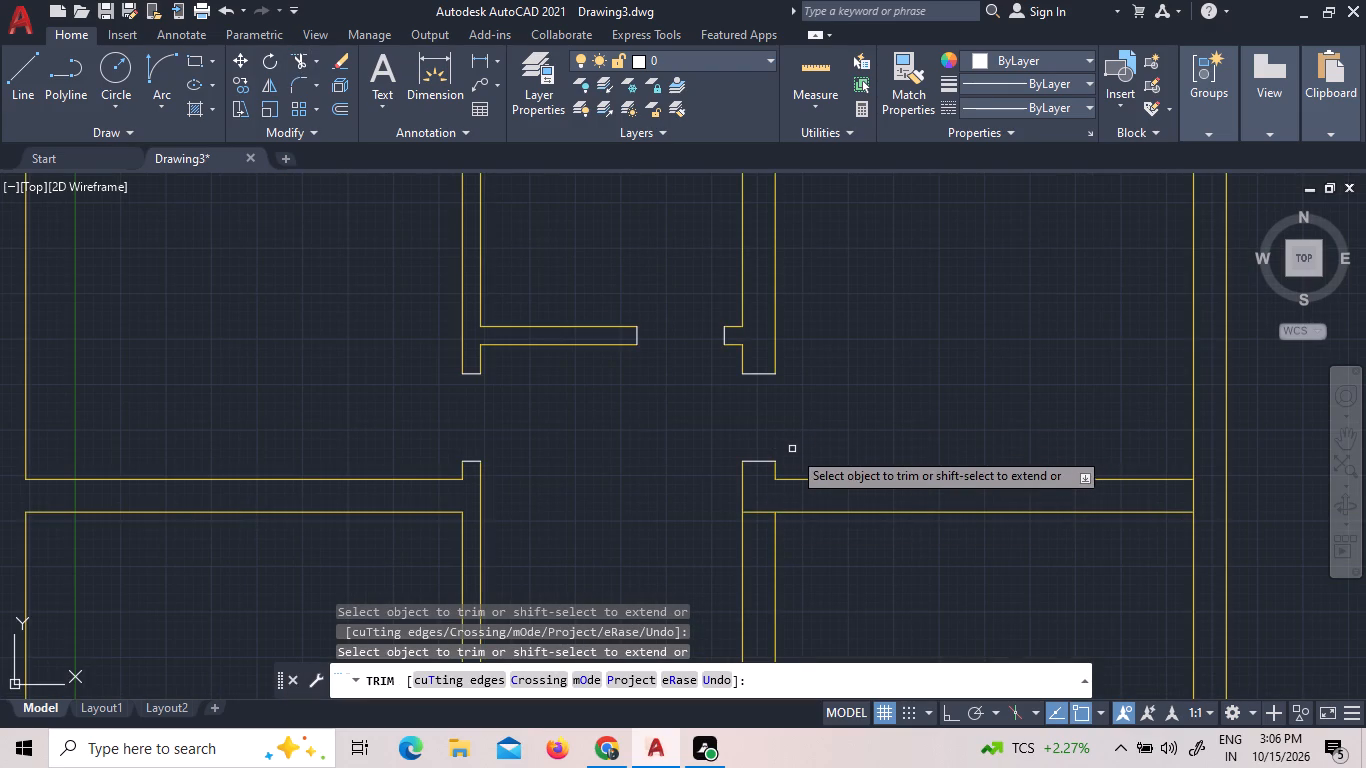
left_click(763, 514)
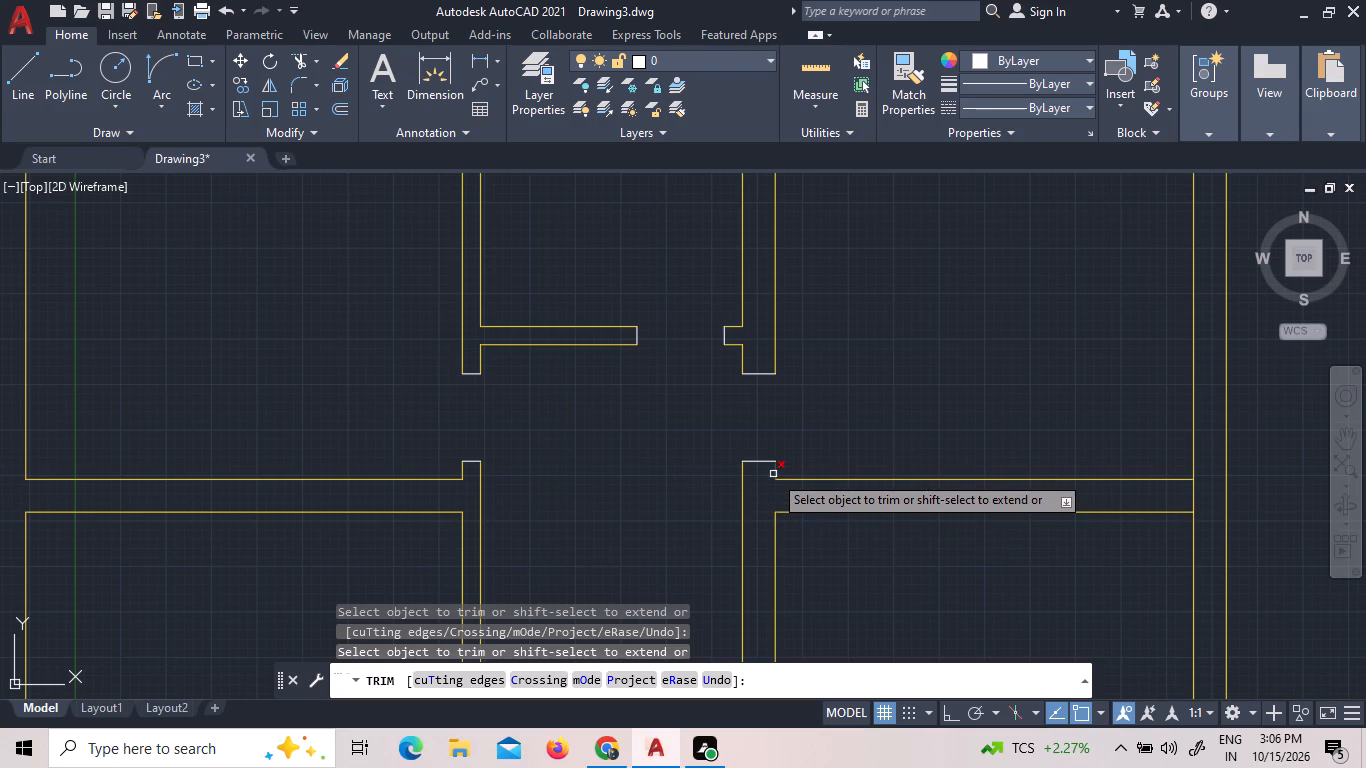
scroll(810, 384, "down", 2)
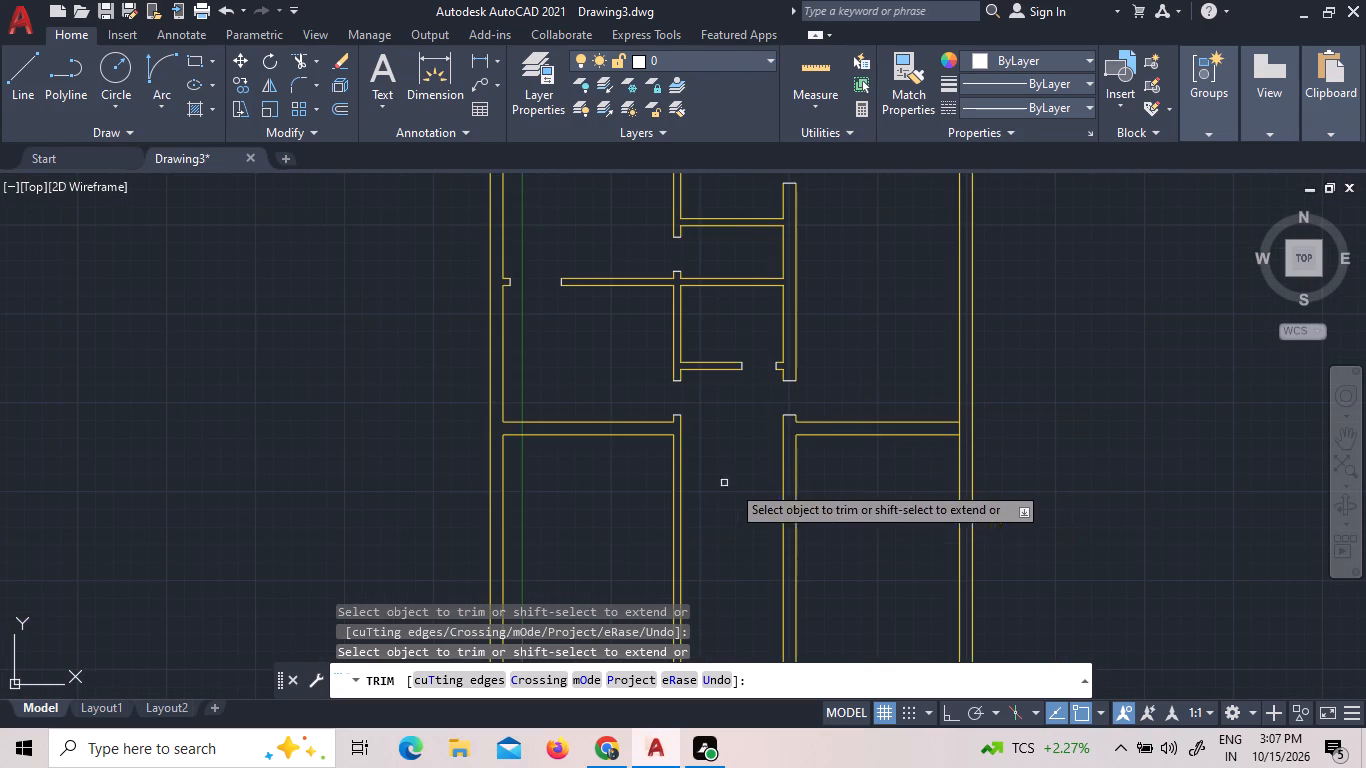
right_click(875, 517)
left_click(949, 246)
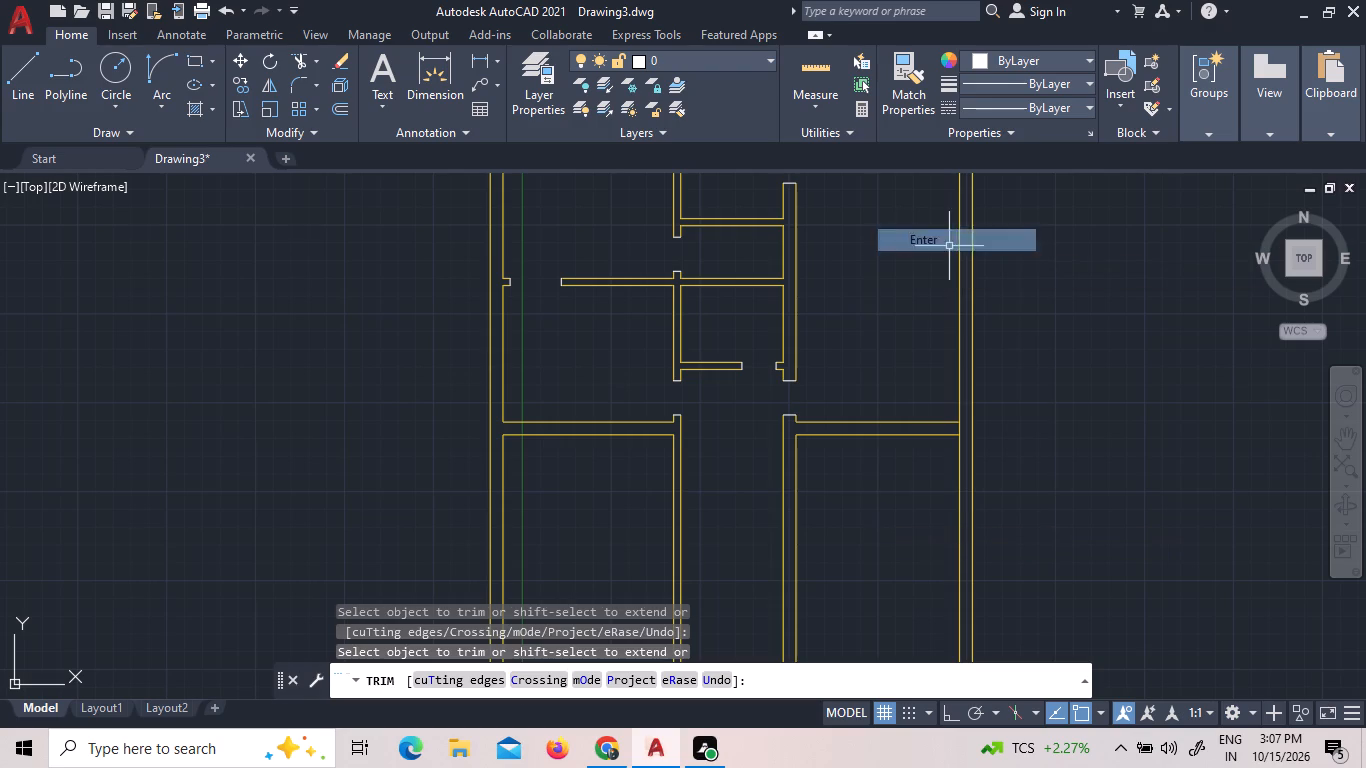
Change the upper rooms' inner partition walls, including the wall beside the upper right room, to the orange-brown colour 205,105,40.
middle_click_drag(859, 360, 778, 484)
scroll(859, 364, "down", 1)
middle_click(778, 484)
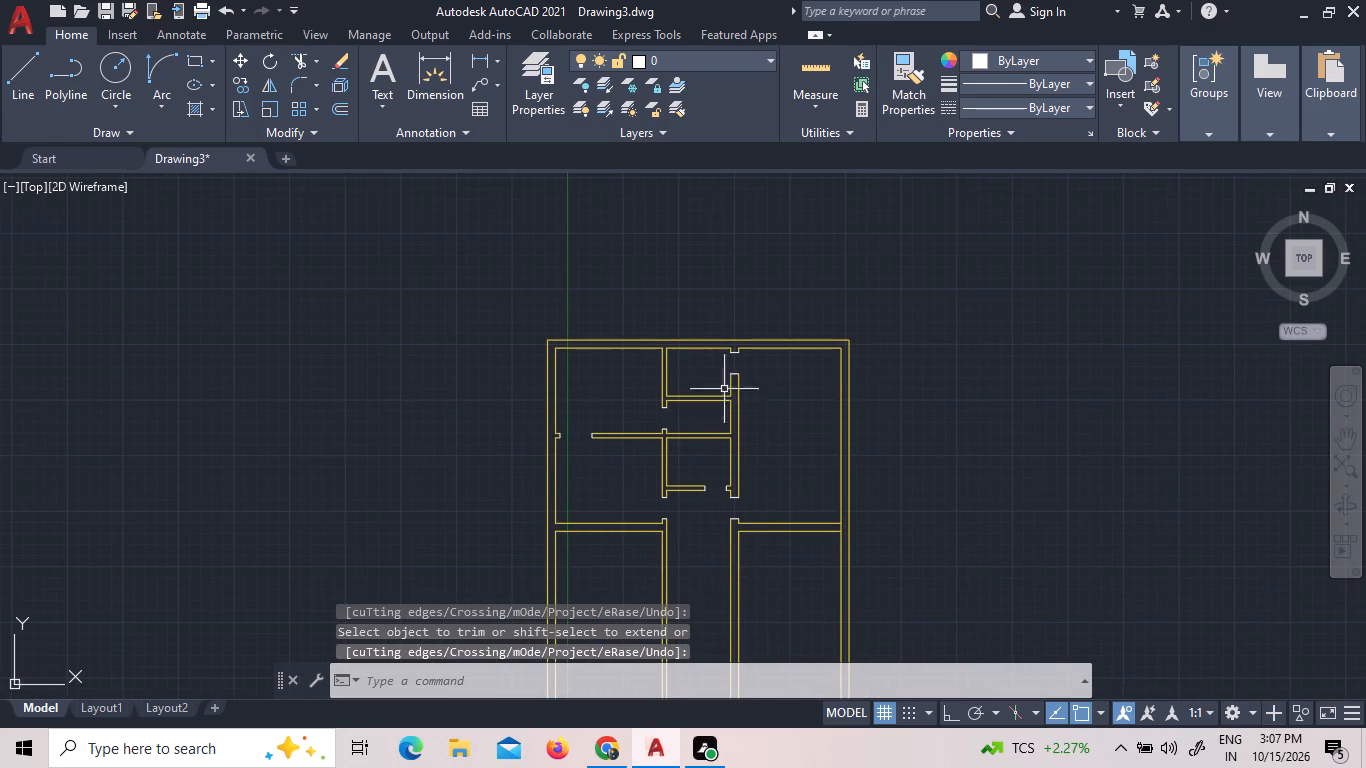
scroll(685, 338, "up", 3)
scroll(668, 361, "down", 2)
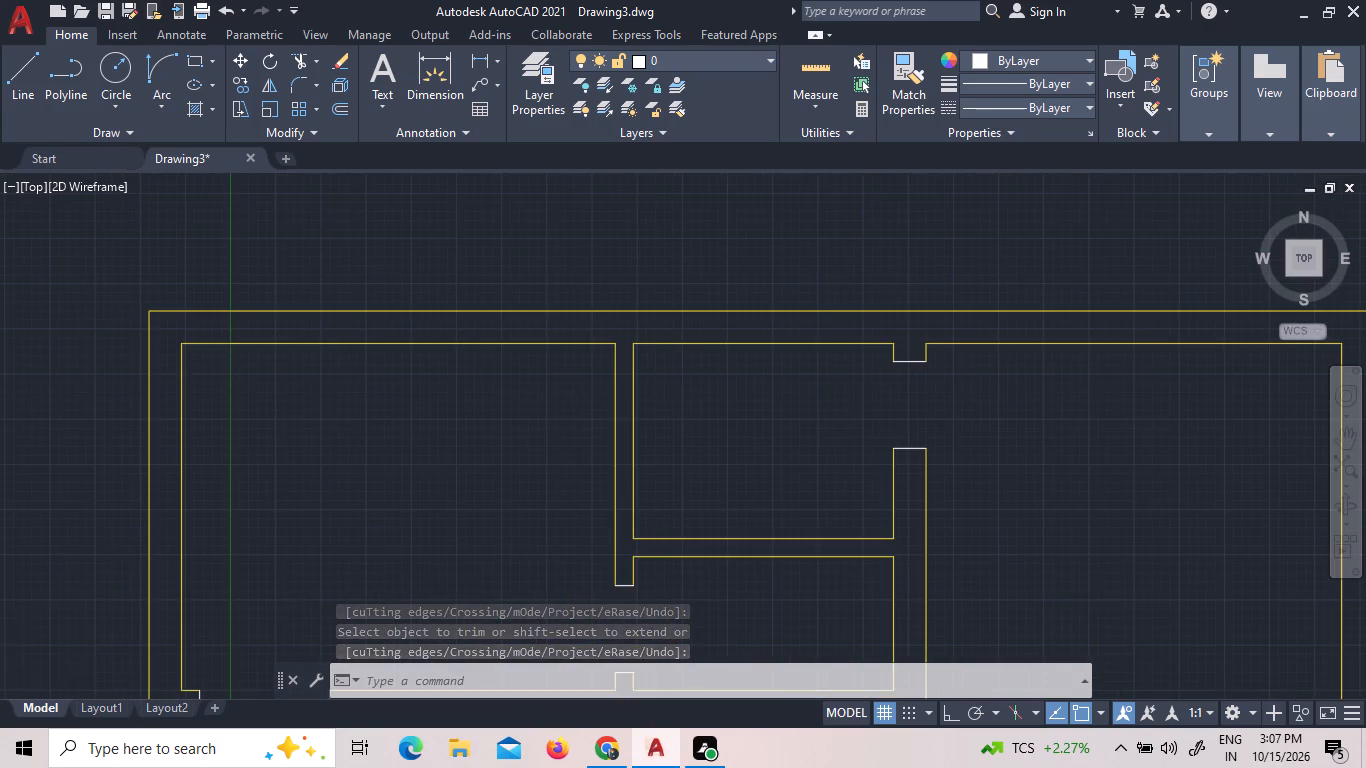
scroll(713, 439, "up", 1)
left_click(755, 459)
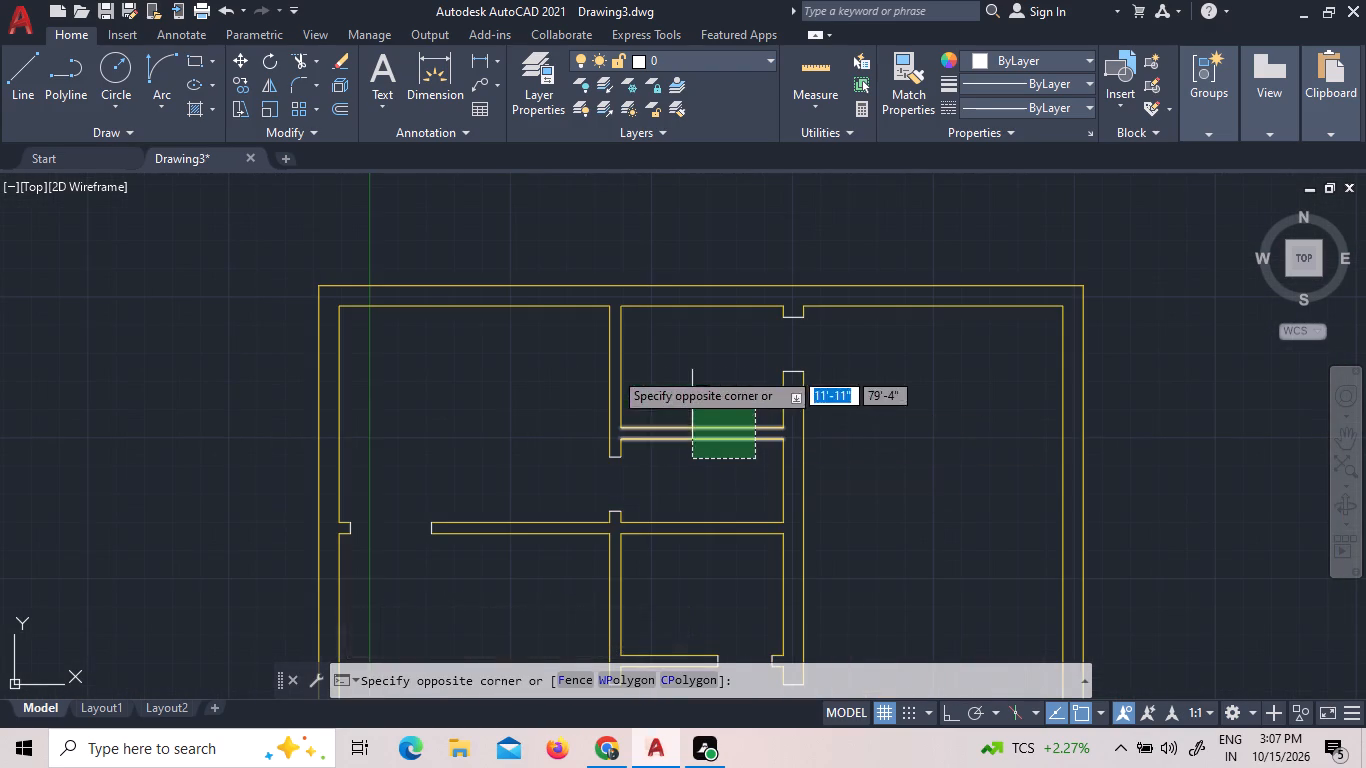
double_click(570, 353)
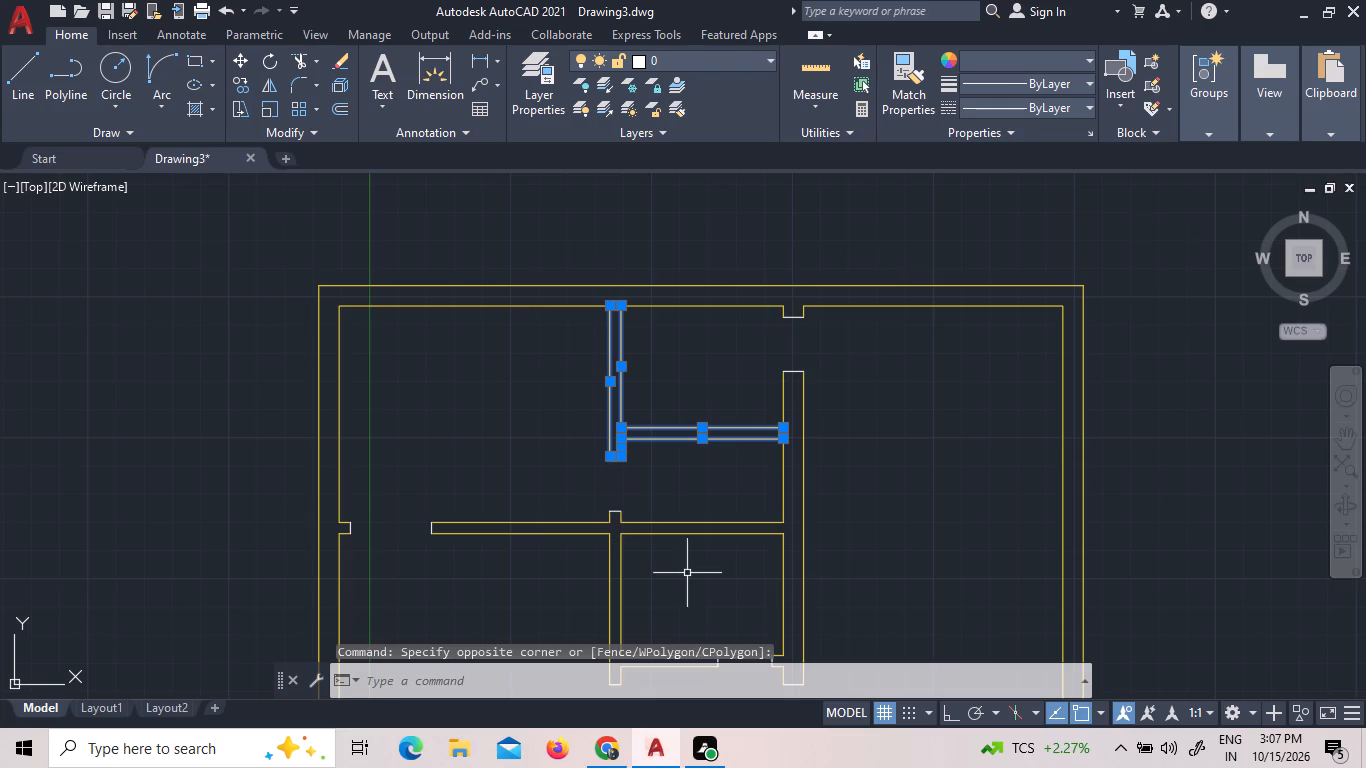
left_click(689, 574)
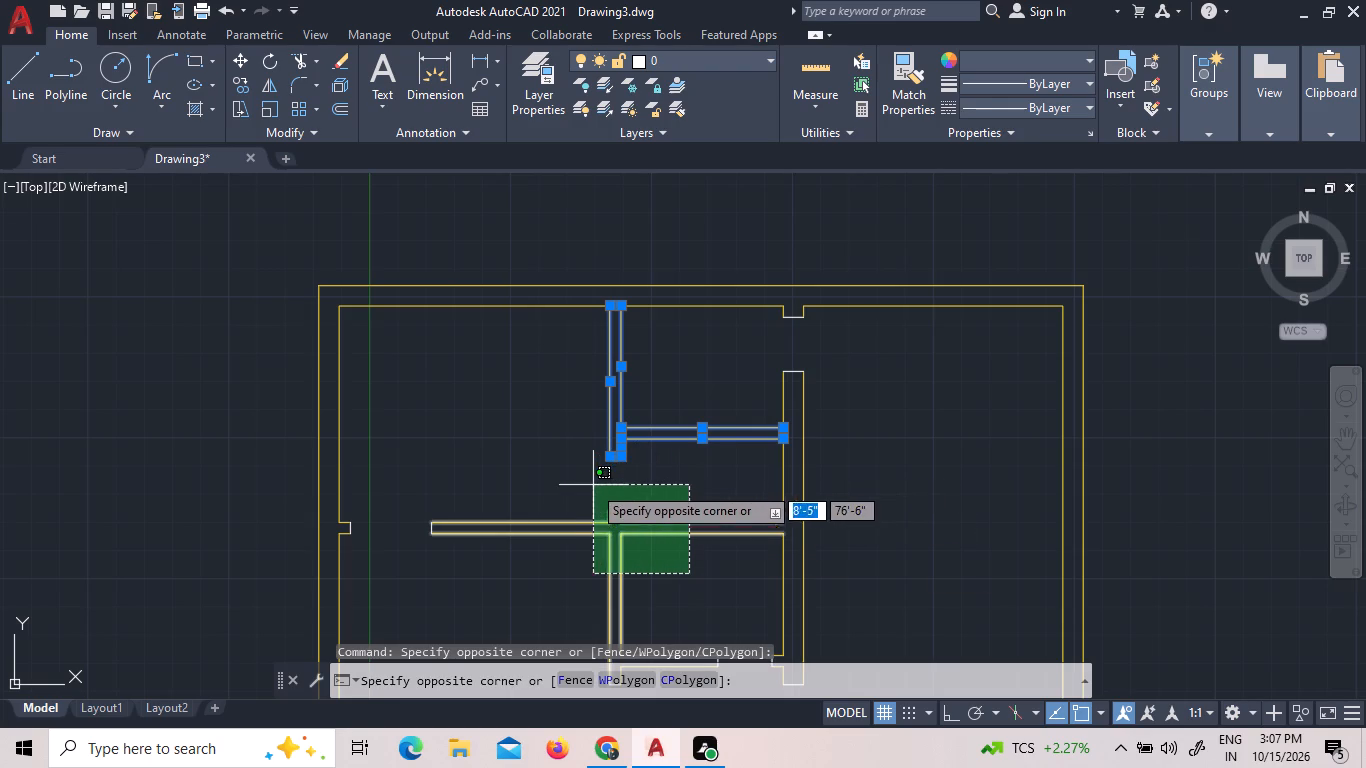
left_click(566, 487)
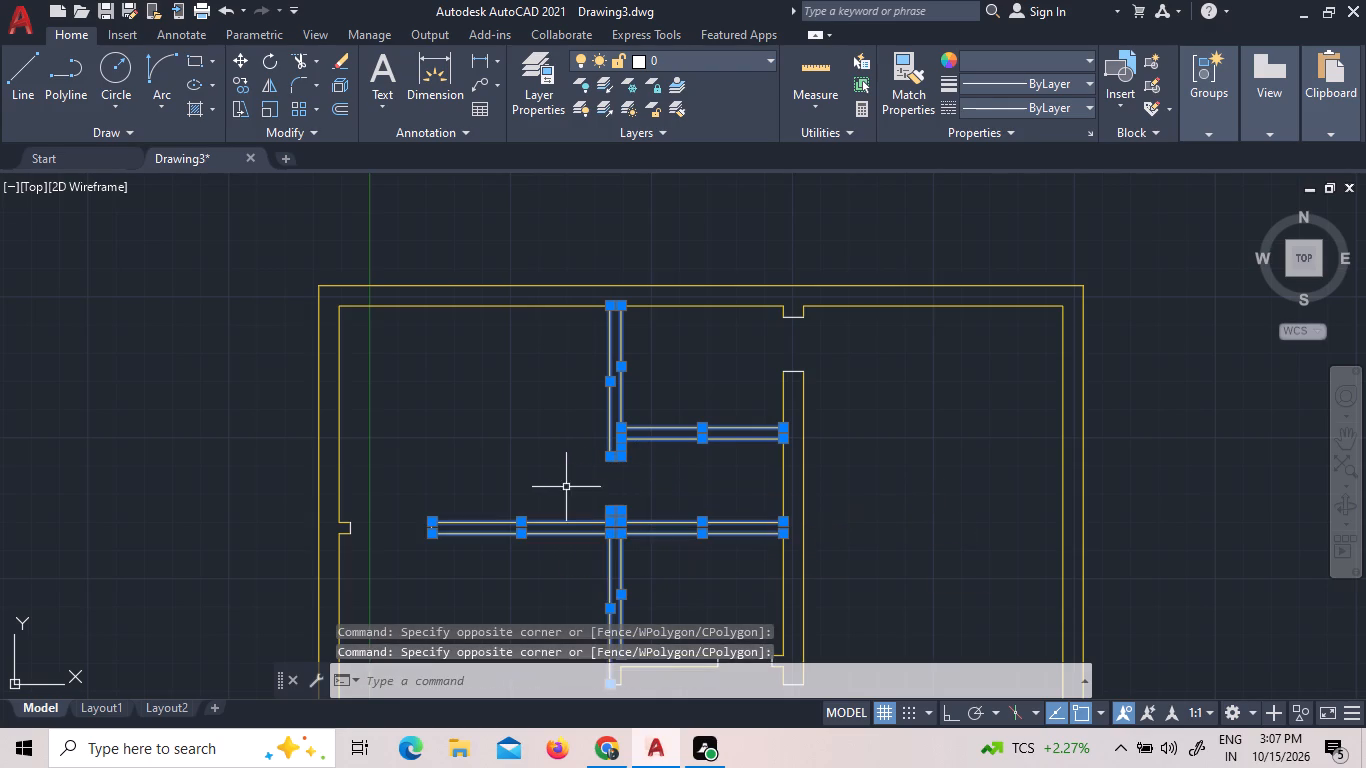
scroll(588, 442, "down", 1)
scroll(687, 569, "up", 2)
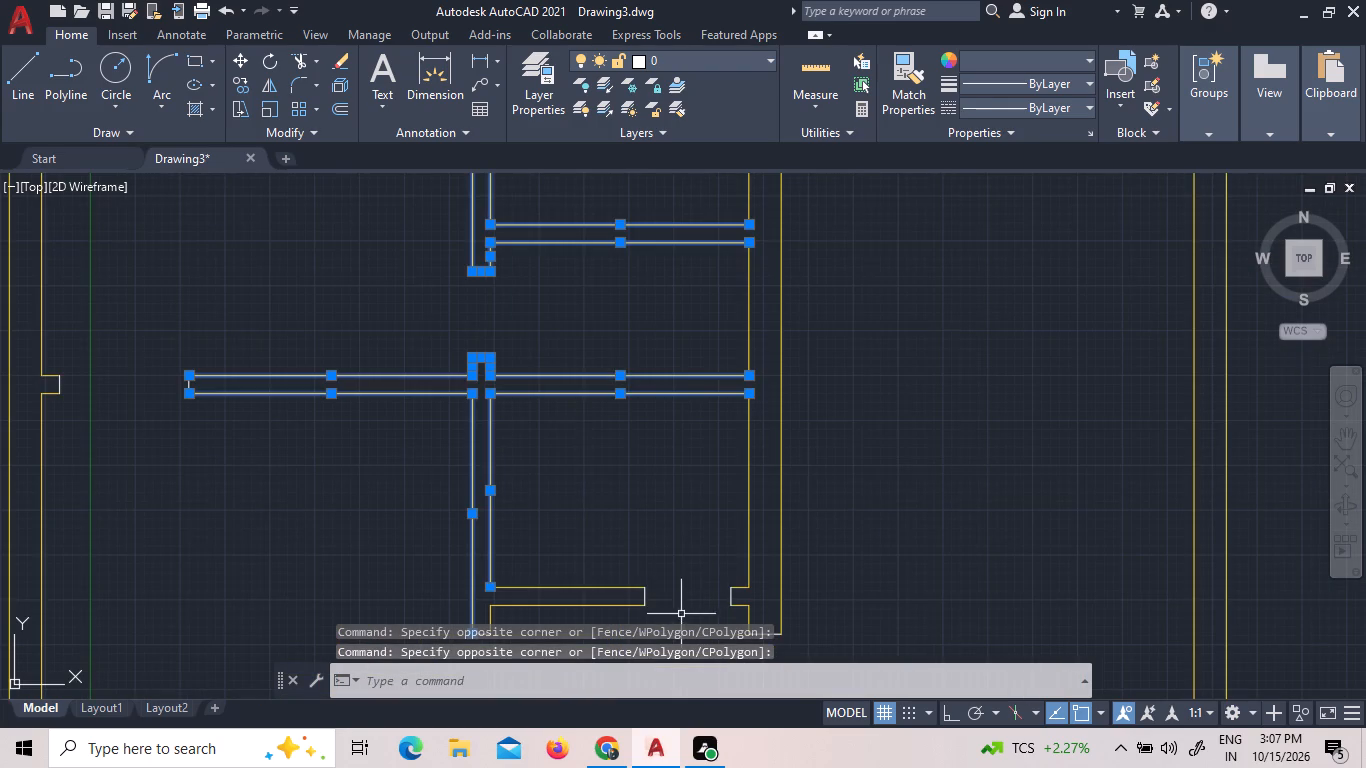
scroll(658, 563, "down", 3)
double_click(693, 588)
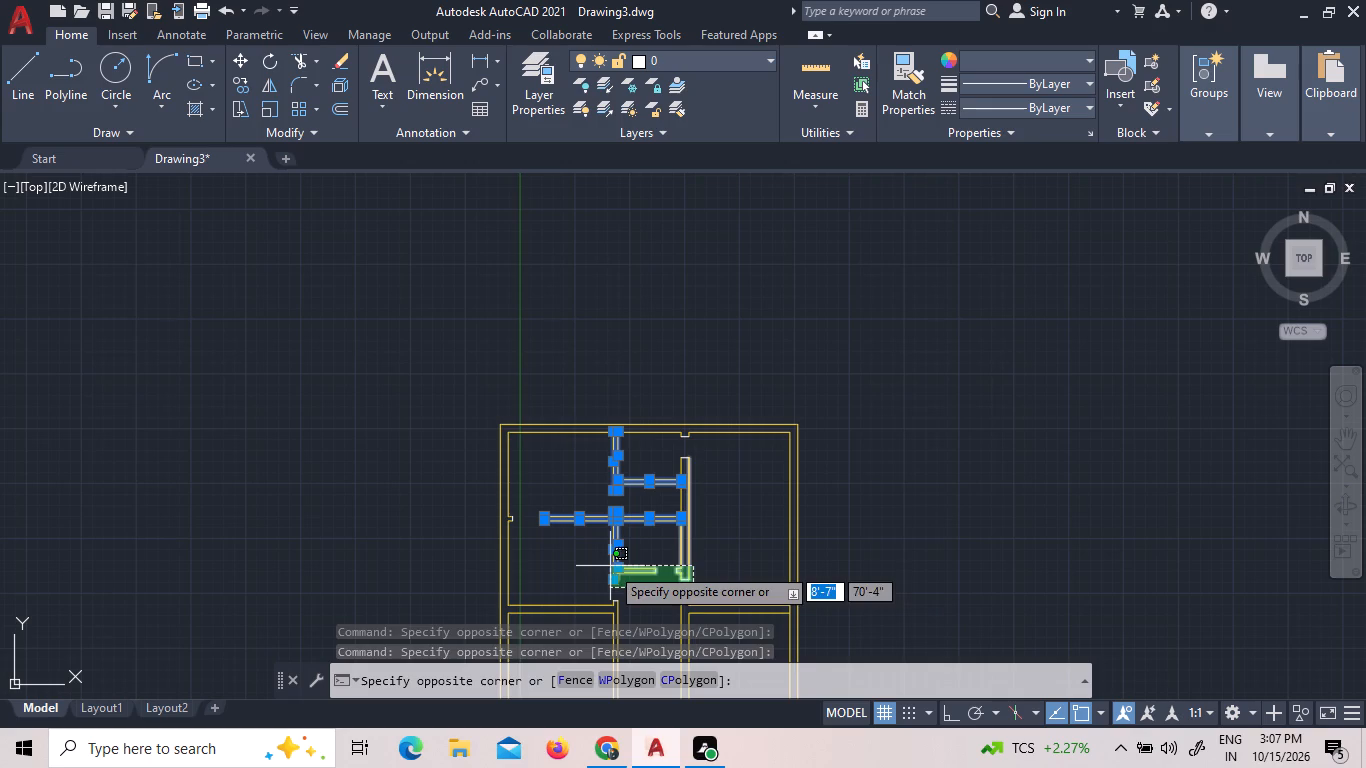
left_click(609, 551)
scroll(655, 472, "up", 3)
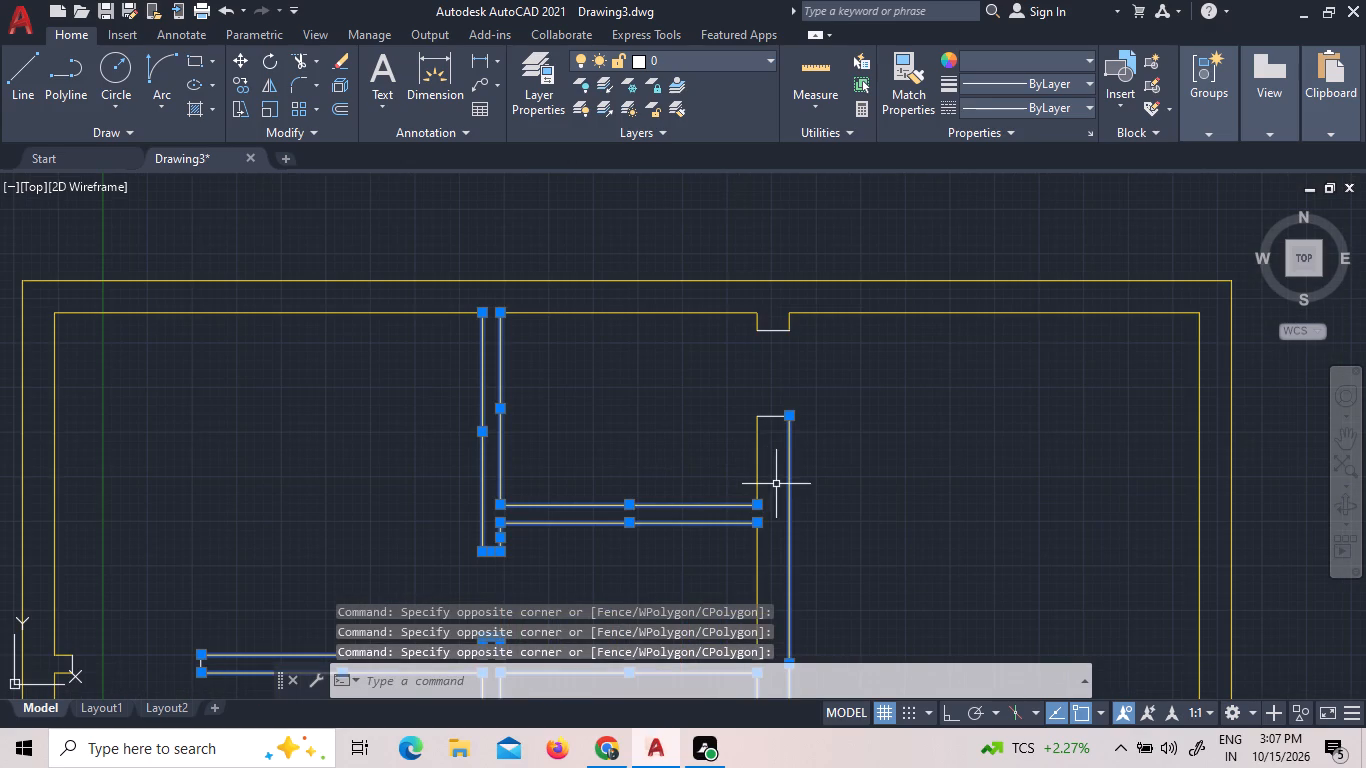
left_click_drag(776, 484, 770, 468)
left_click(721, 381)
double_click(775, 559)
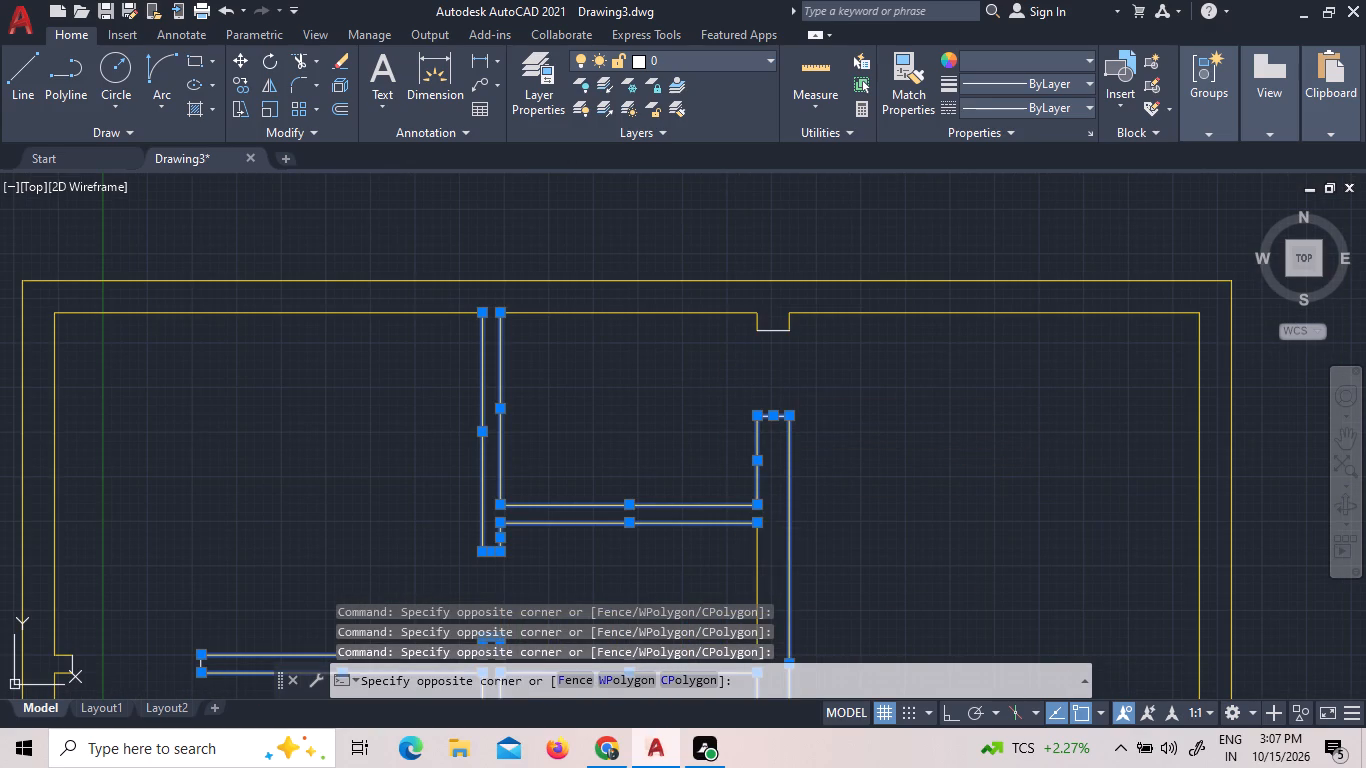
left_click(709, 556)
scroll(732, 486, "down", 2)
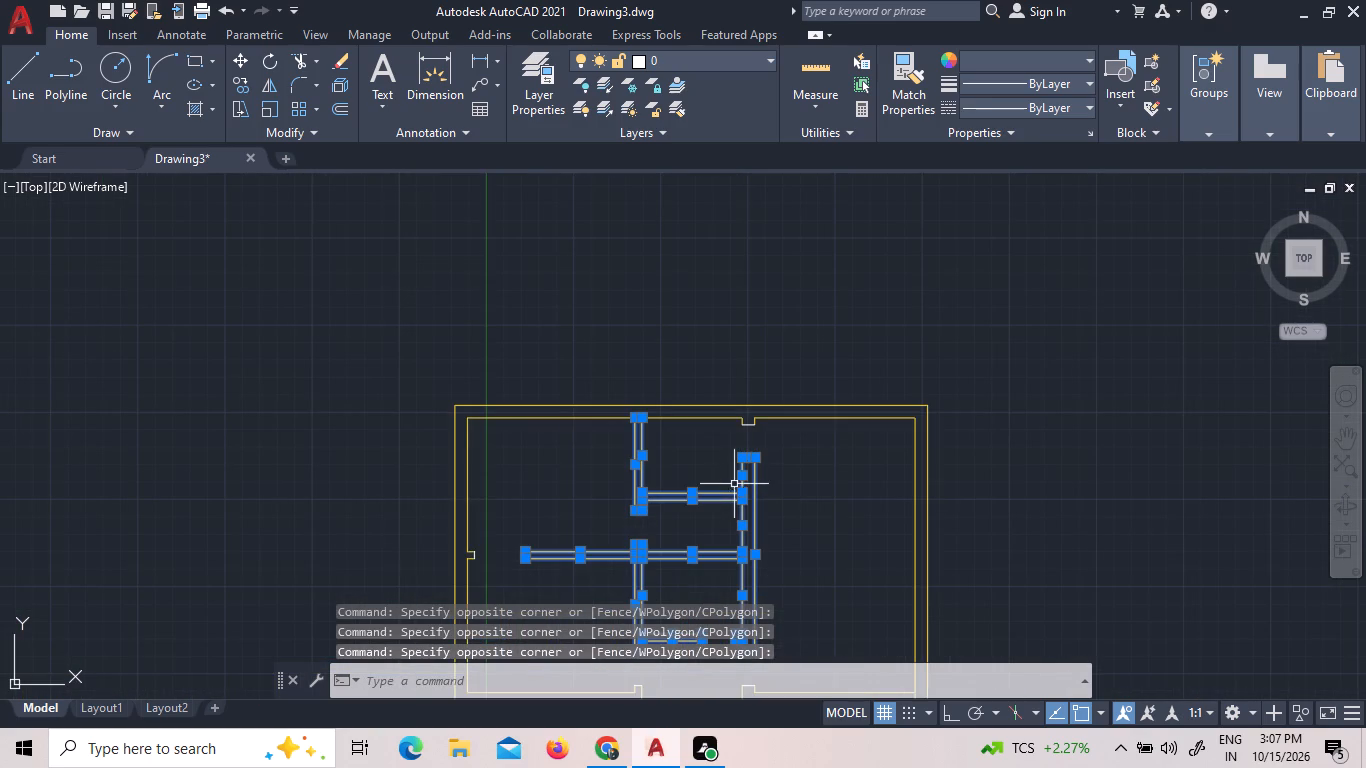
scroll(753, 455, "up", 1)
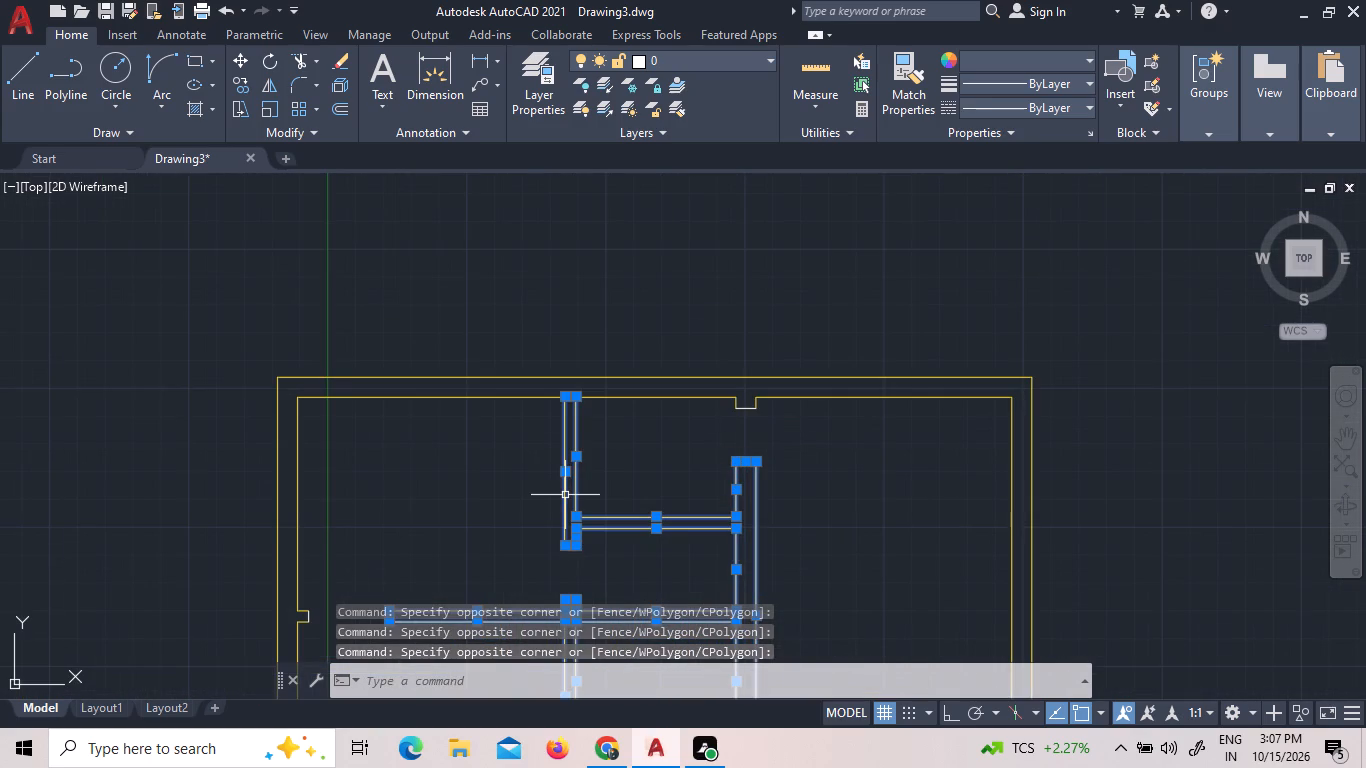
scroll(573, 486, "down", 1)
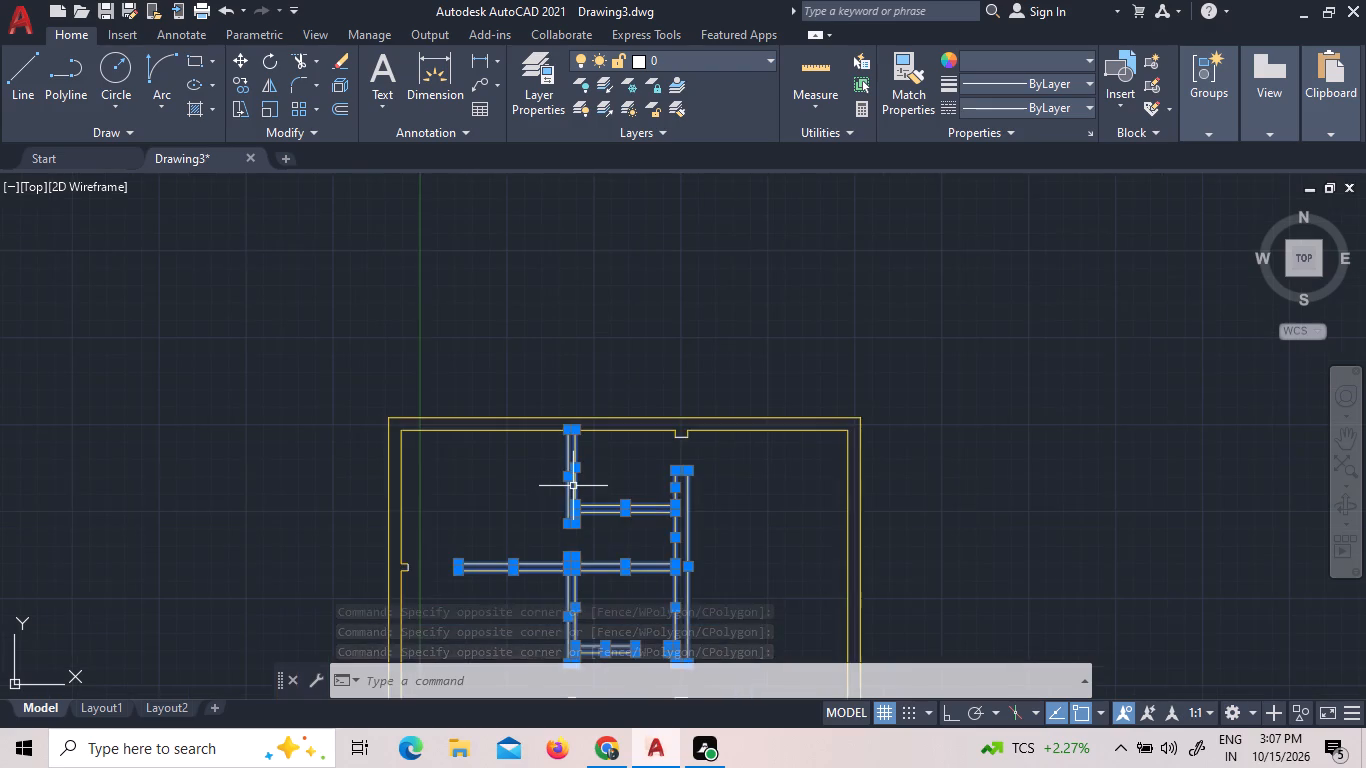
scroll(573, 486, "down", 1)
scroll(593, 589, "up", 1)
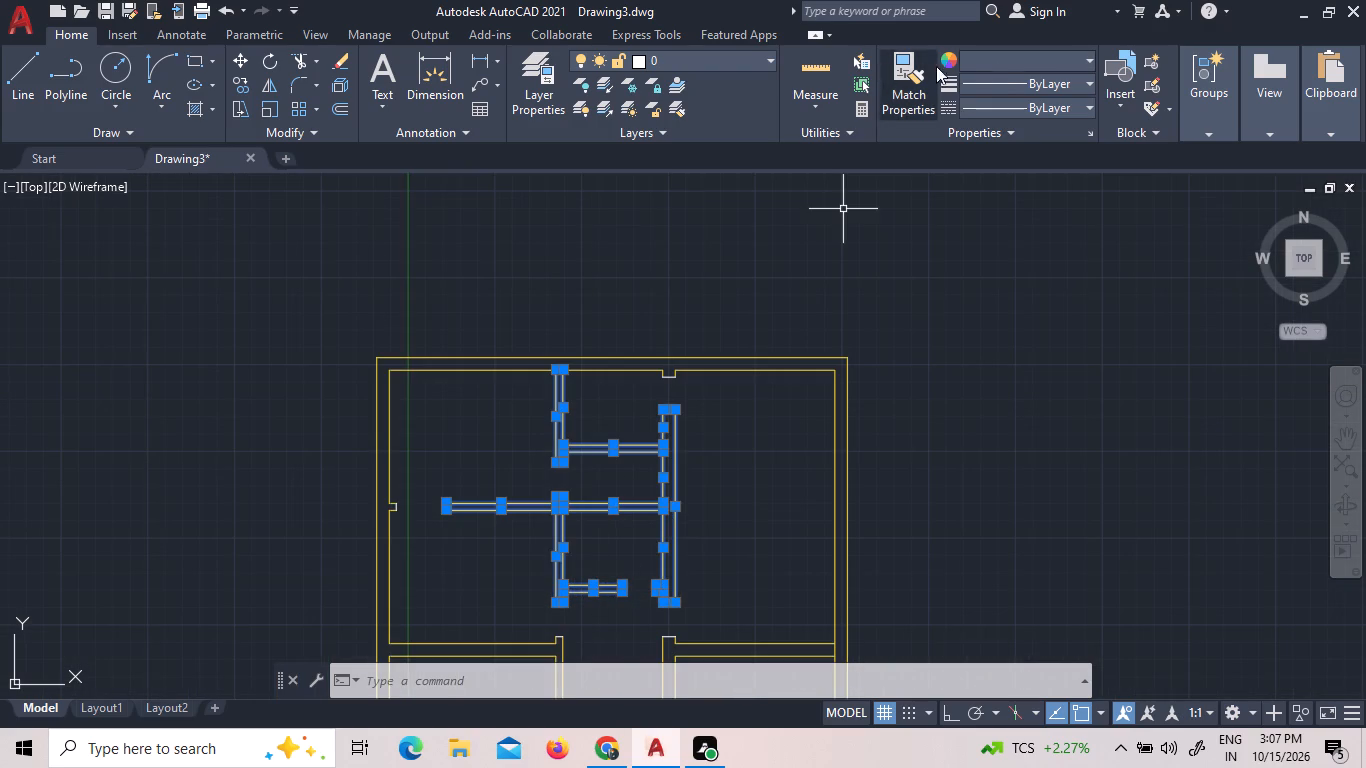
left_click(1000, 66)
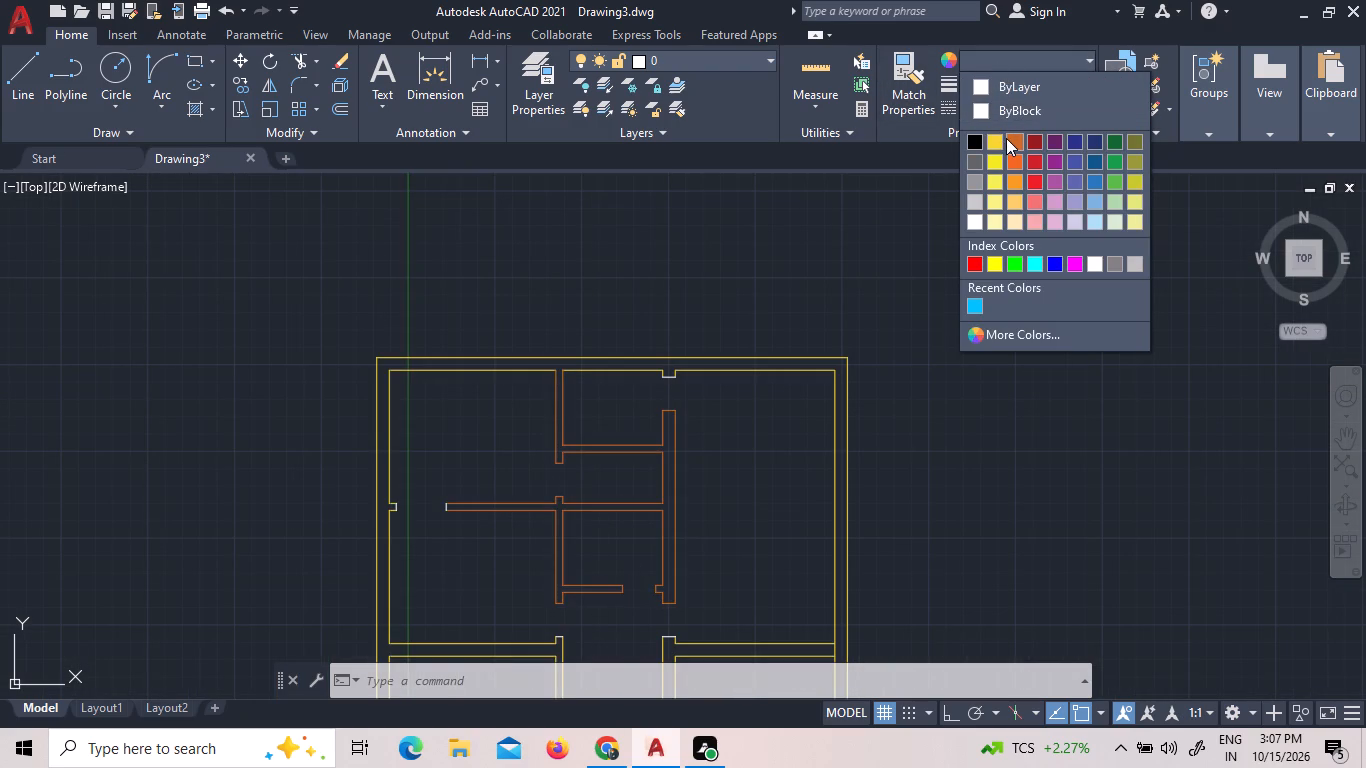
left_click(1009, 139)
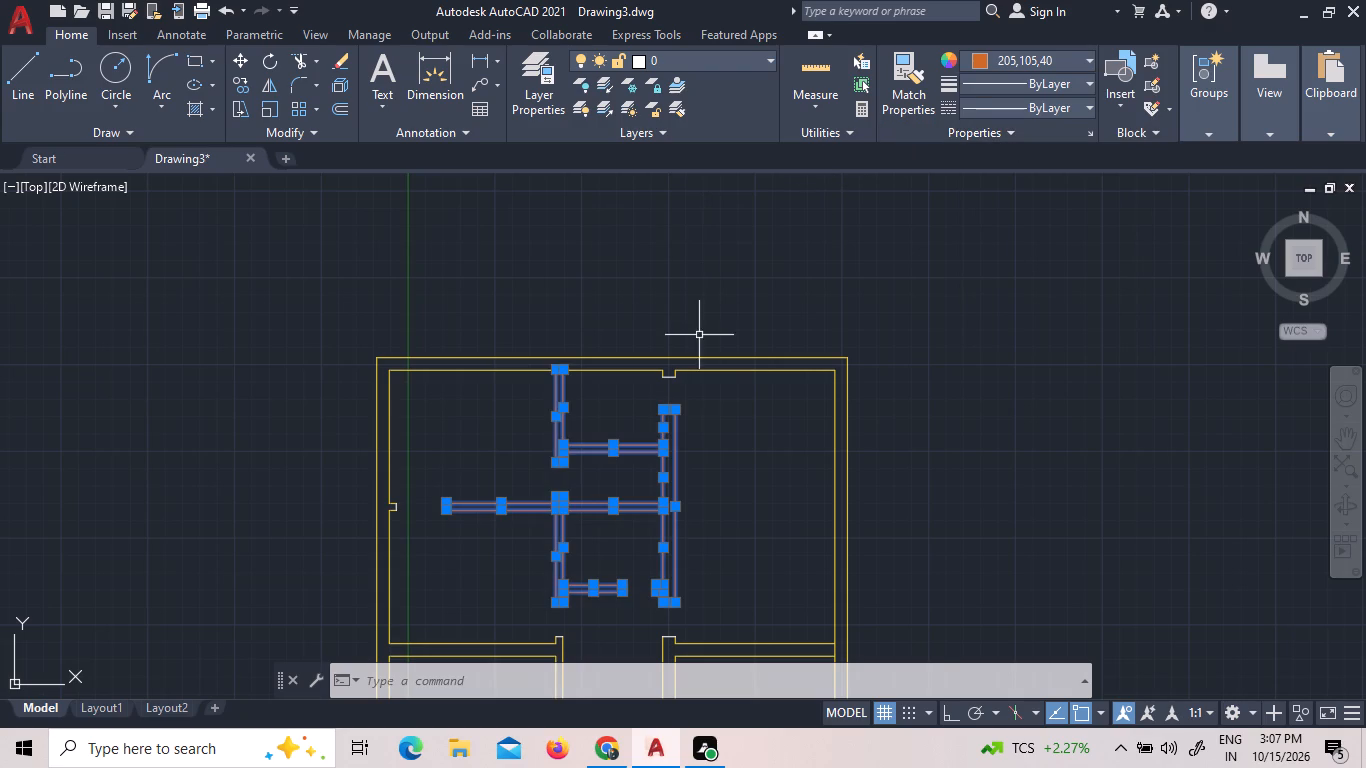
right_click(718, 415)
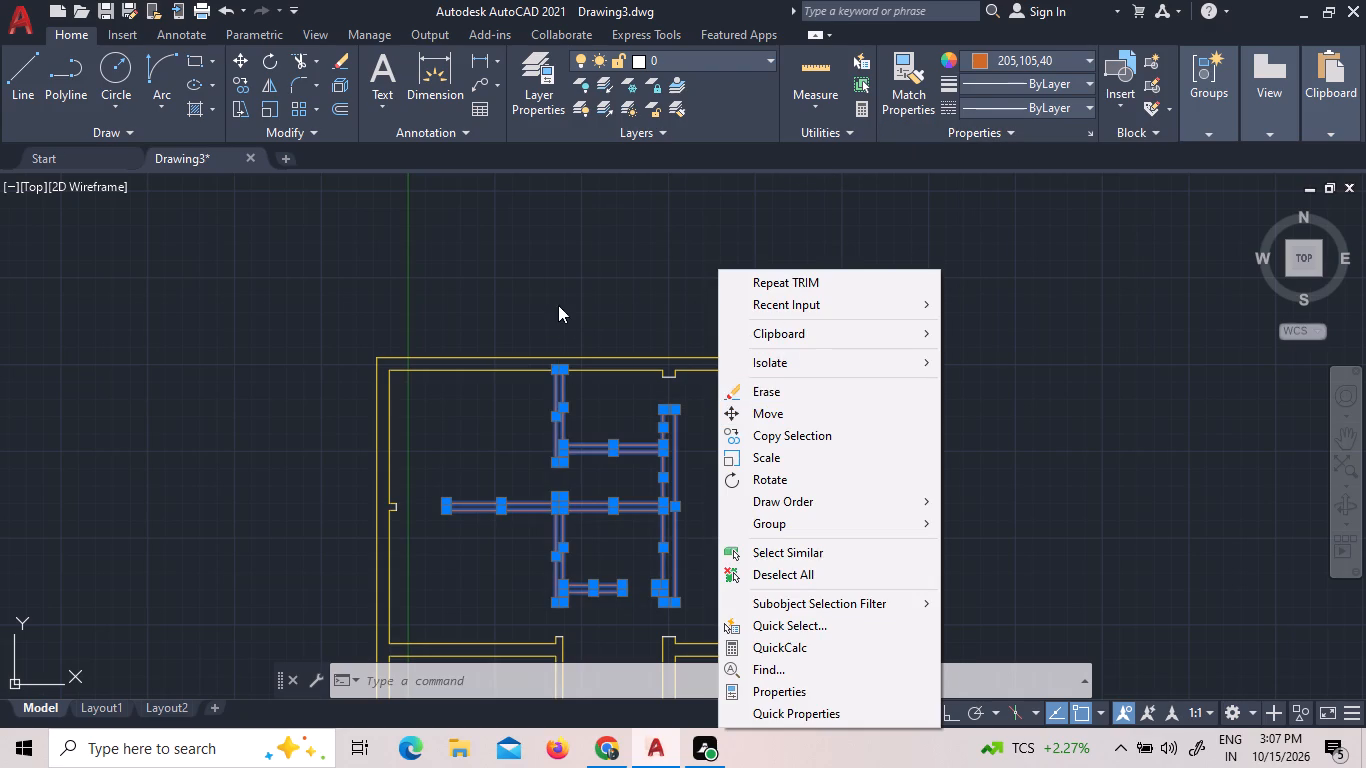
left_click(558, 305)
right_click(558, 305)
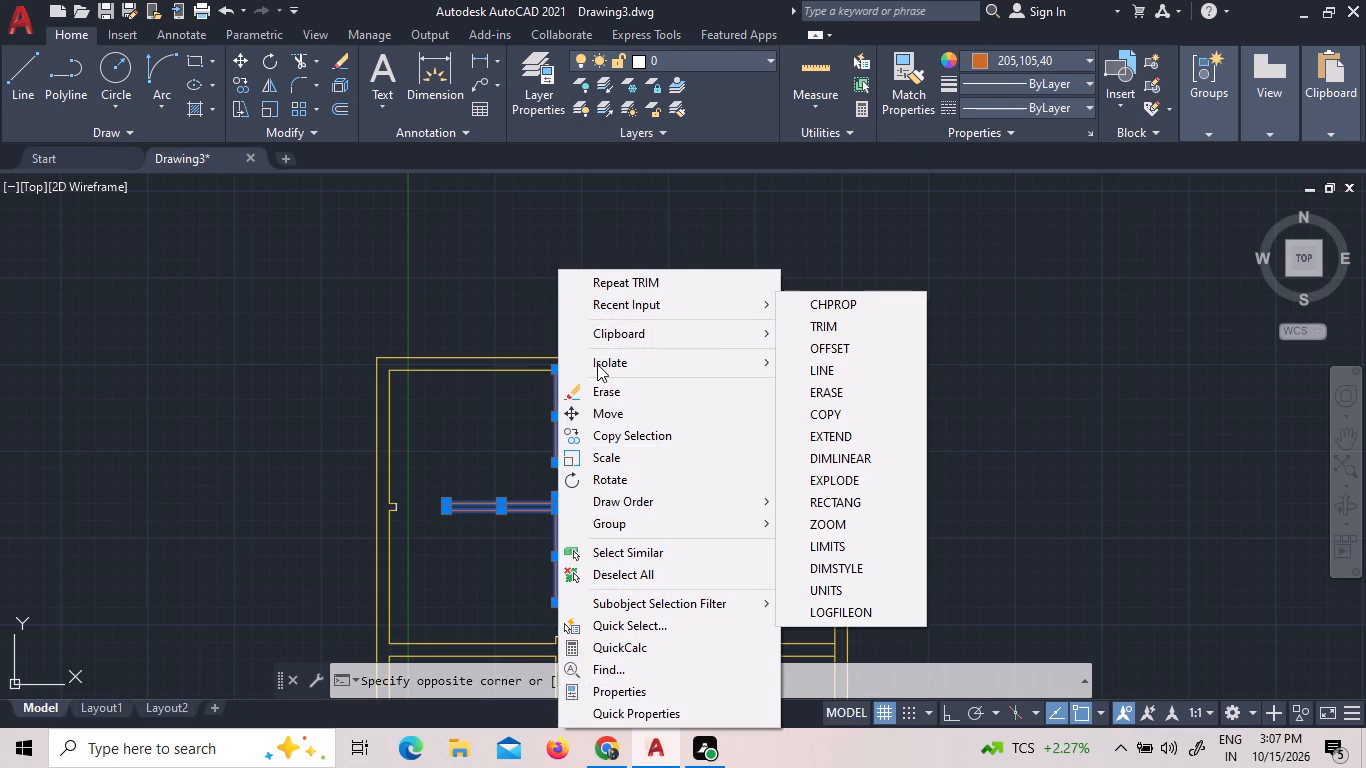
left_click(480, 293)
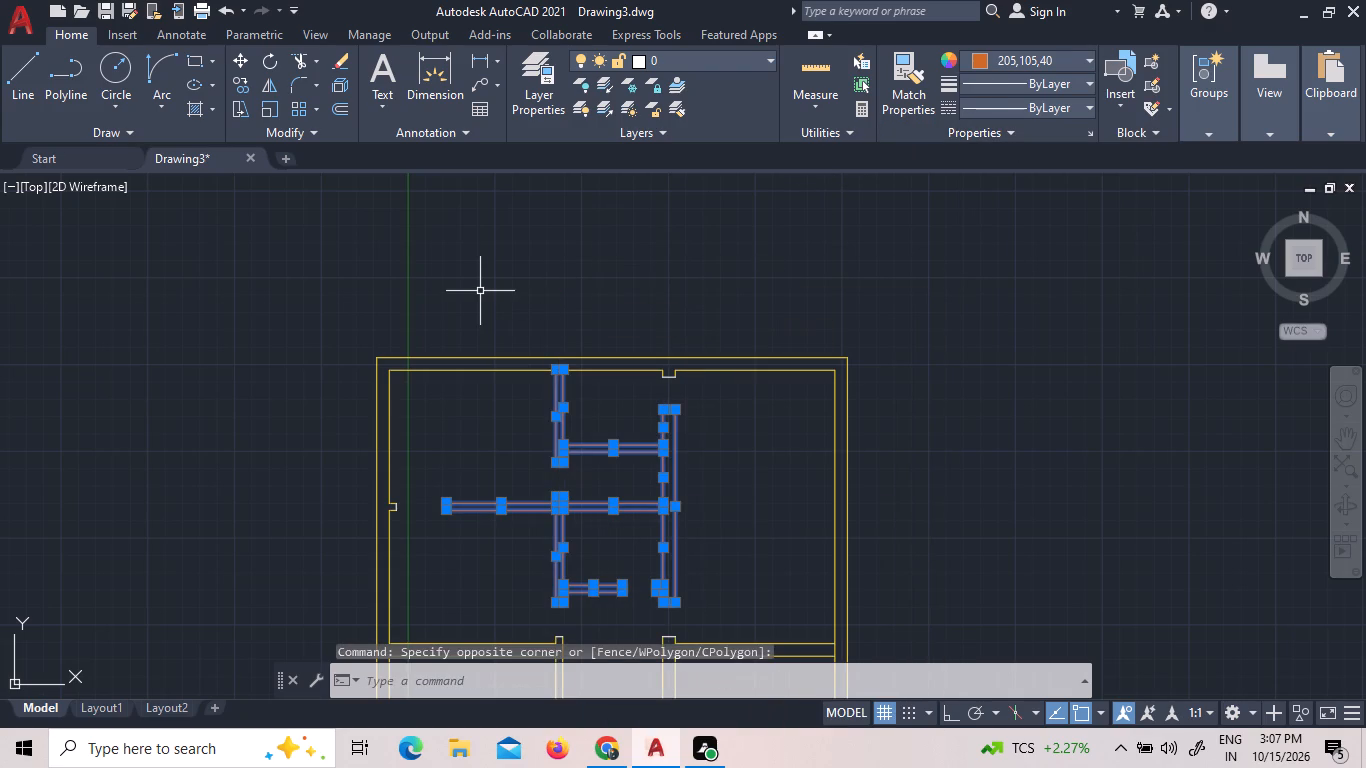
key("Escape")
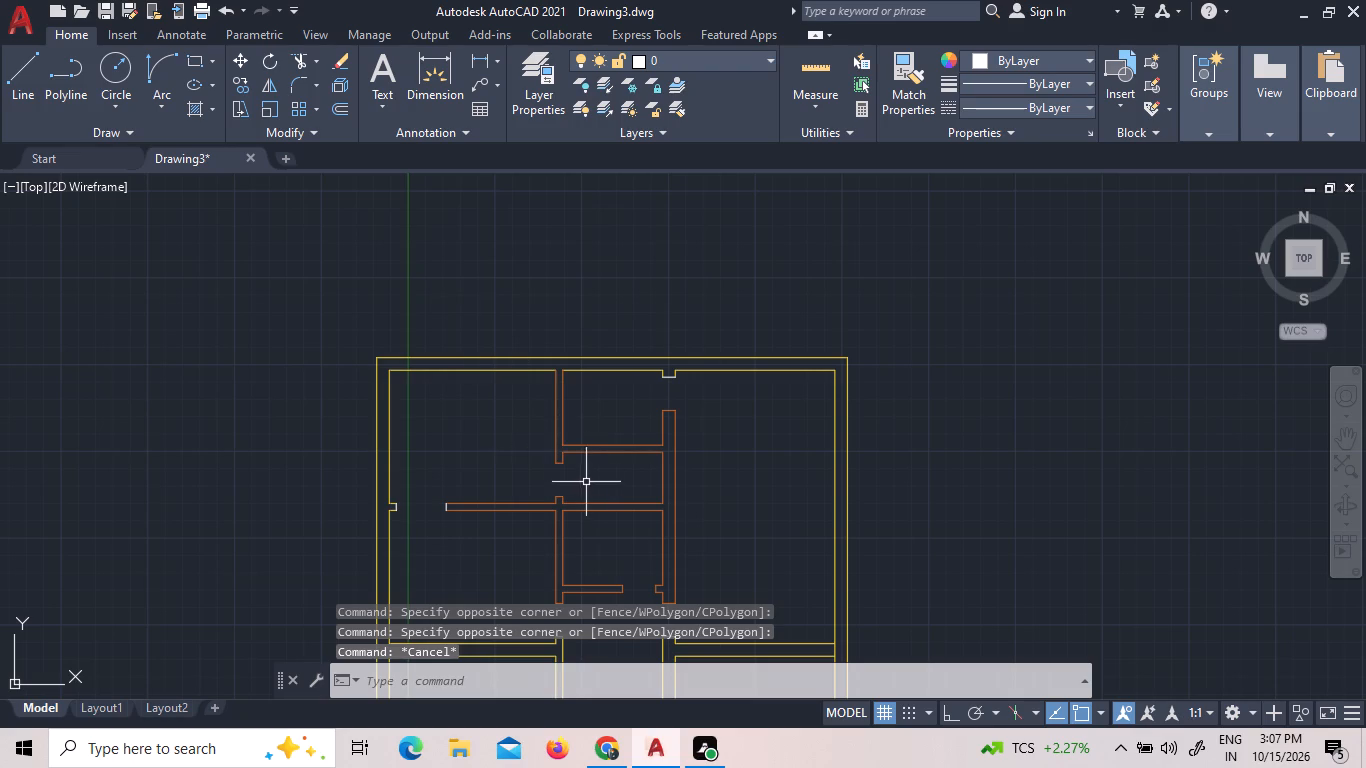
Add the multiline text KITCHEN in the upper left room with a text height of 1'-6".
scroll(531, 411, "down", 2)
scroll(562, 397, "up", 1)
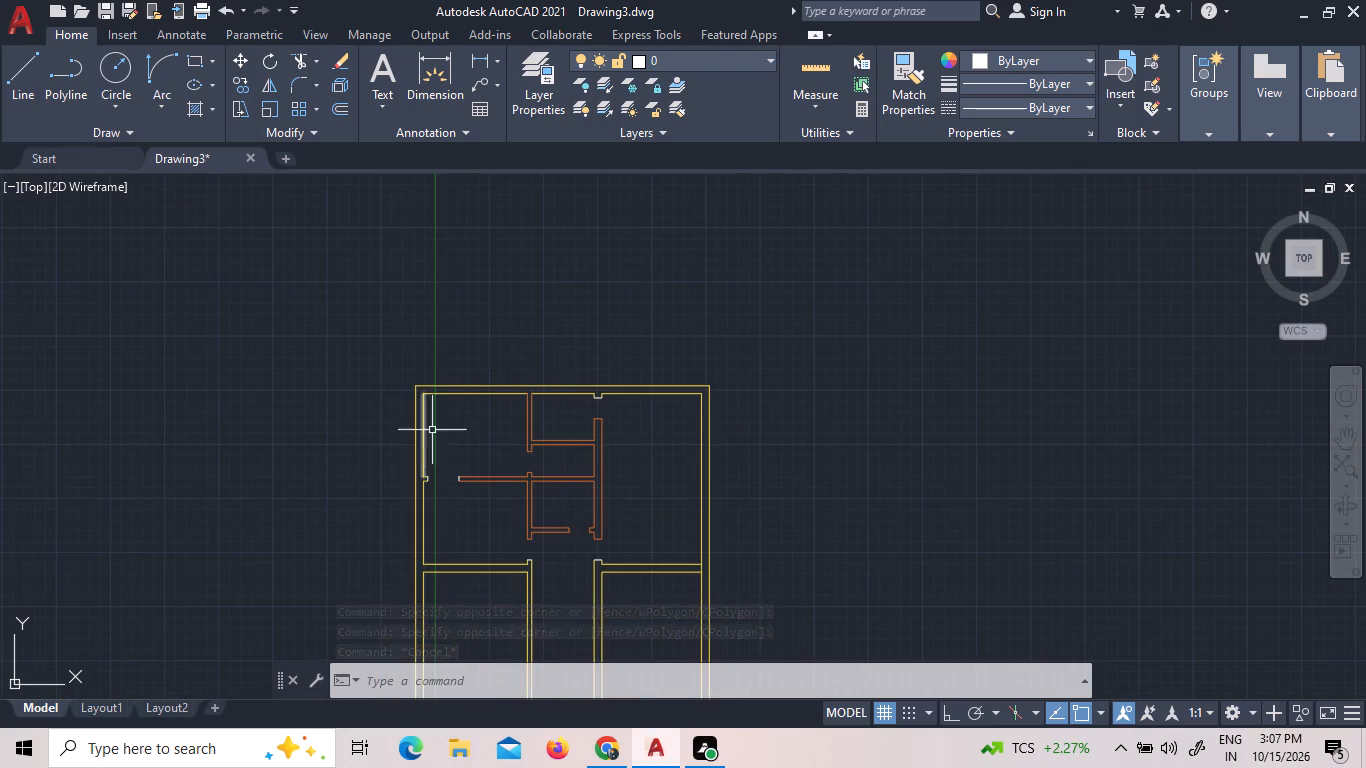
scroll(555, 426, "up", 2)
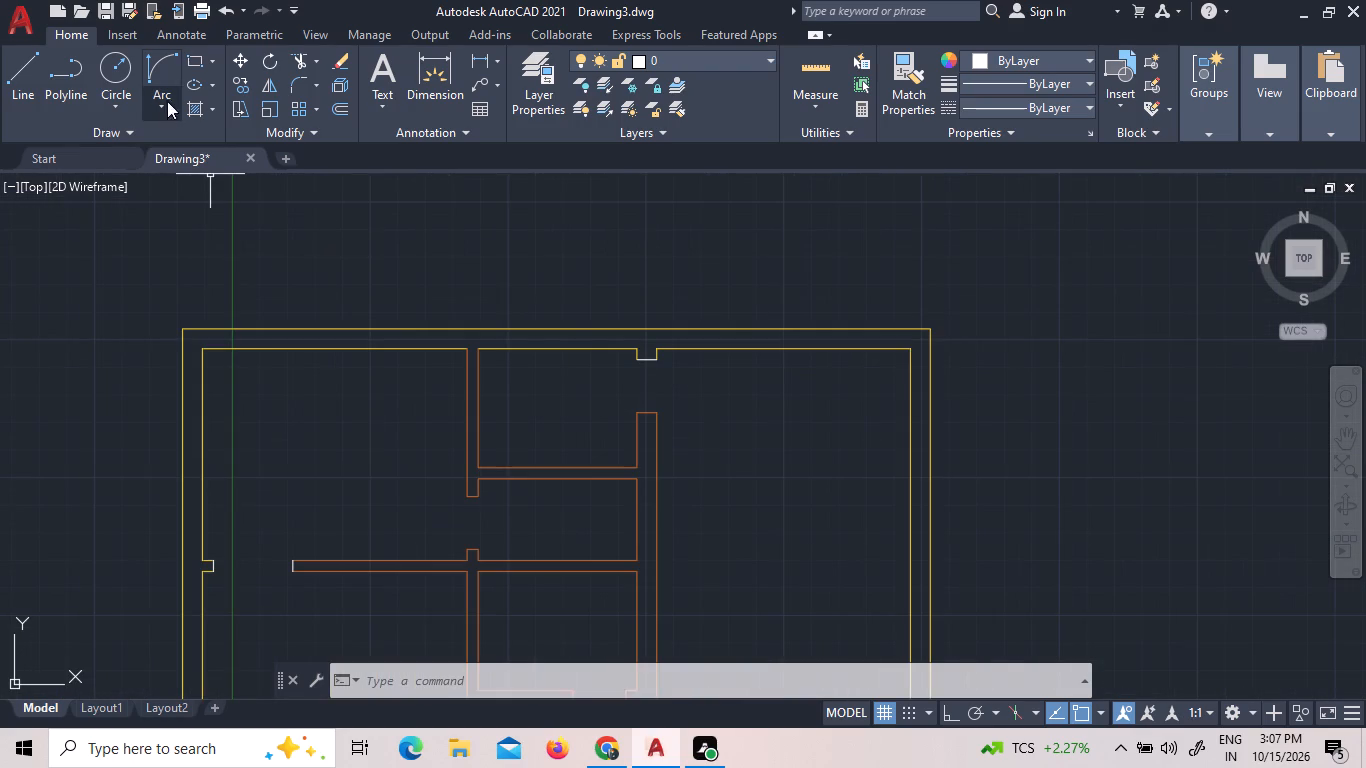
left_click(380, 81)
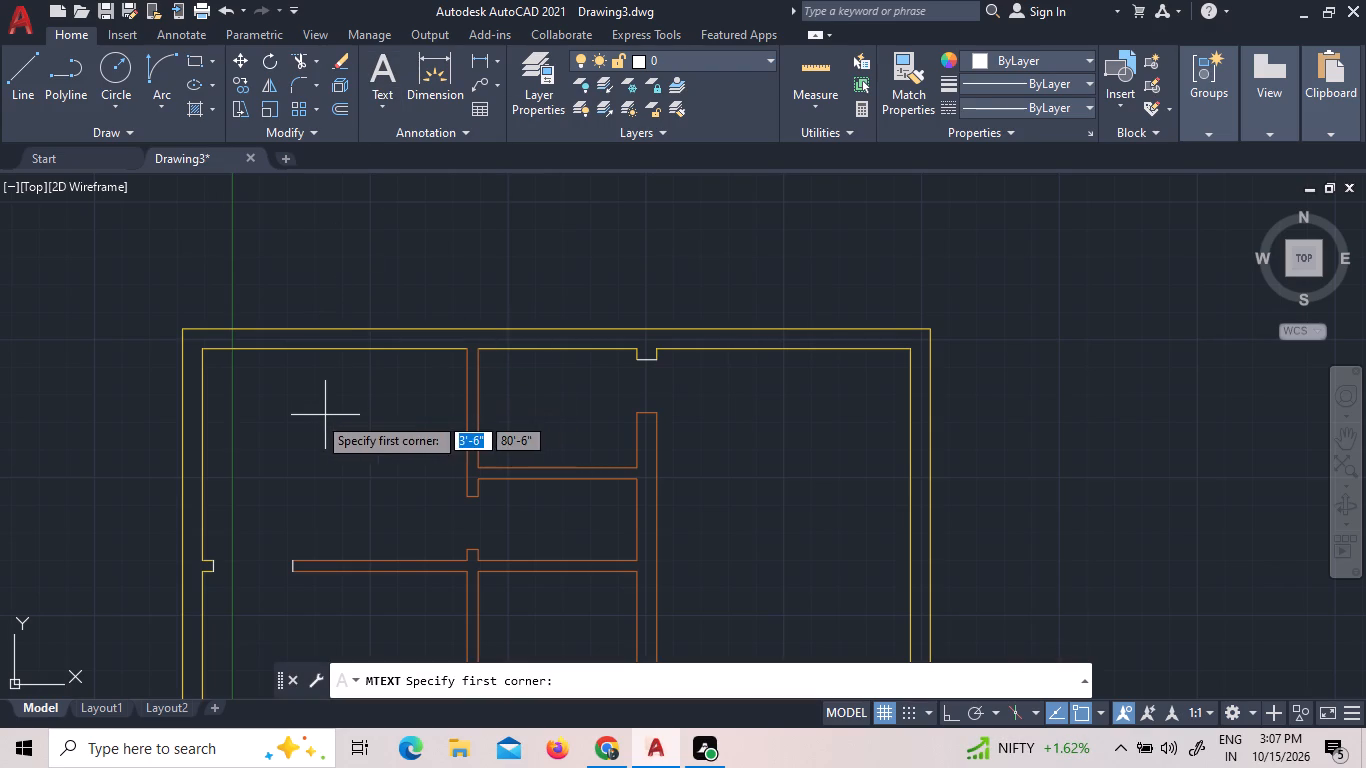
left_click(229, 405)
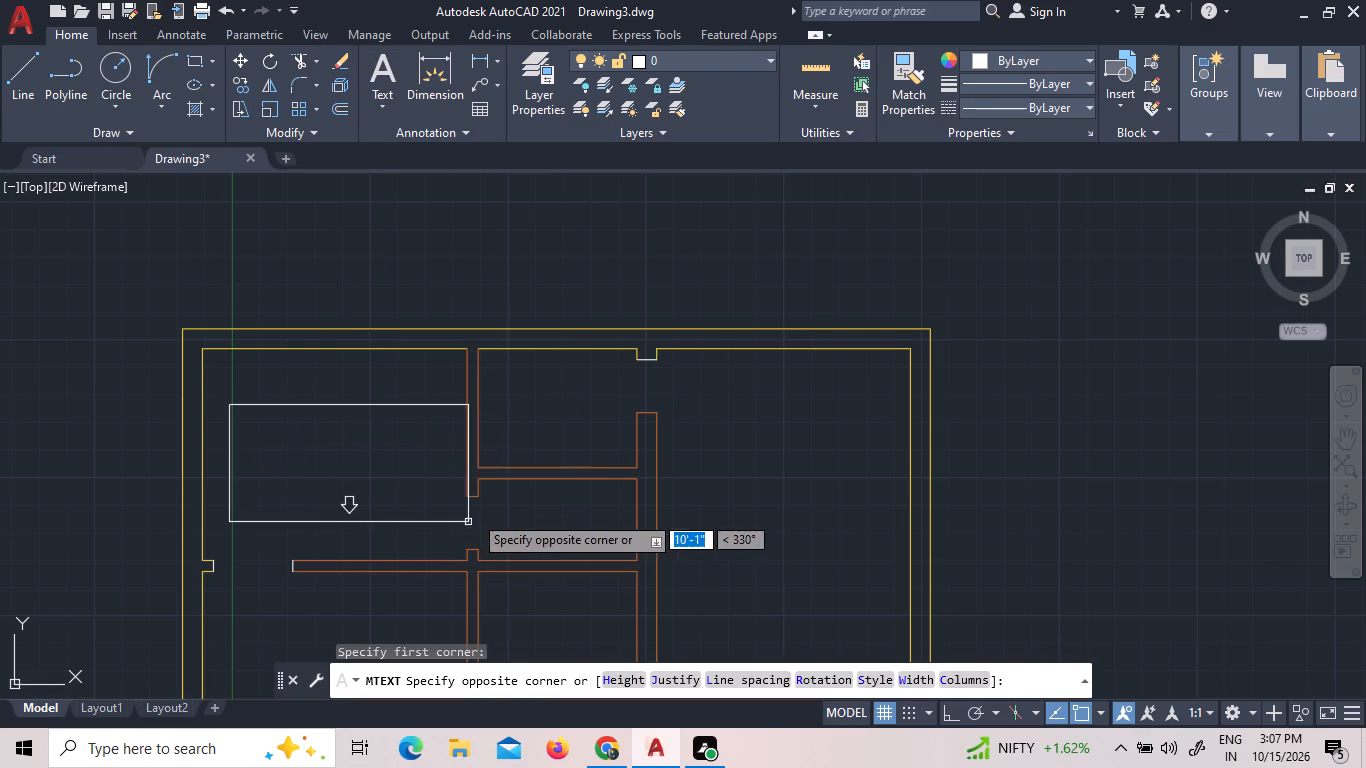
left_click(405, 471)
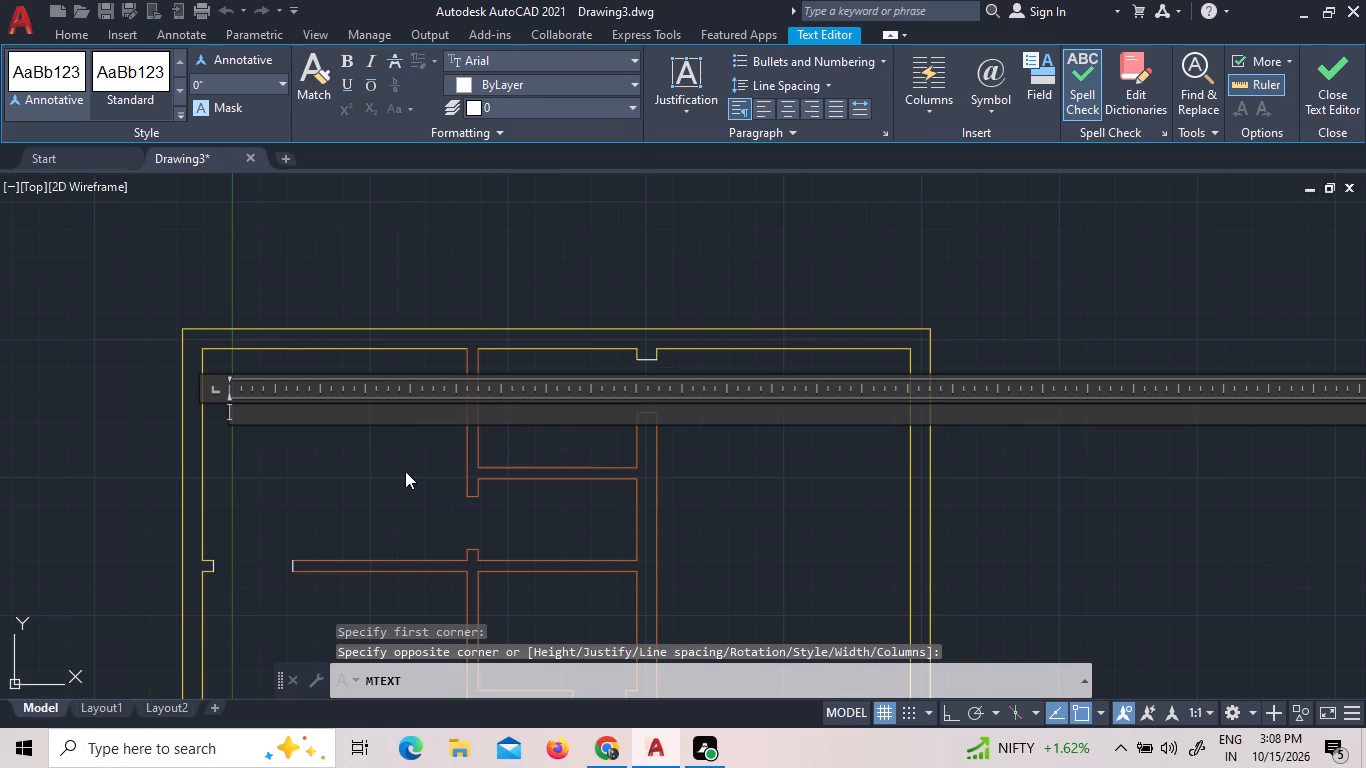
type("KI")
type("TCHEN")
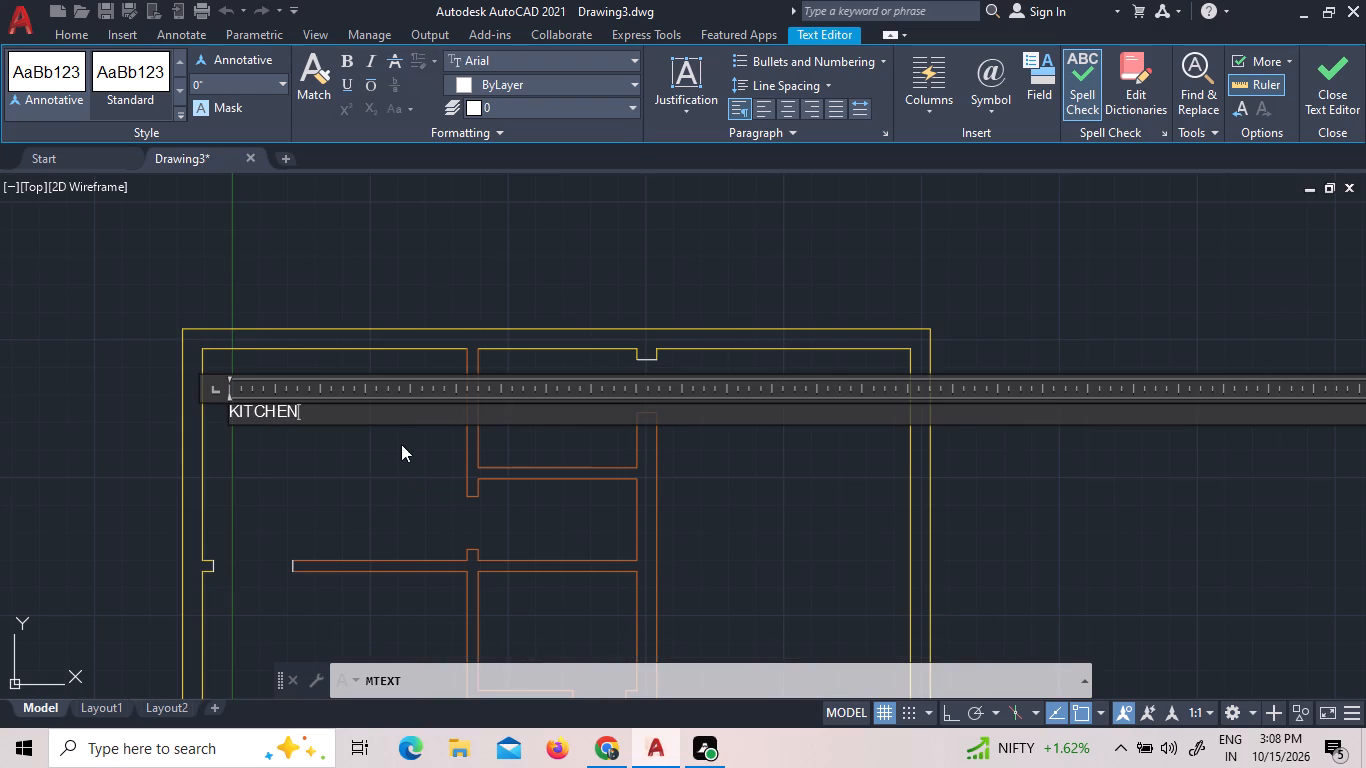
double_click(360, 415)
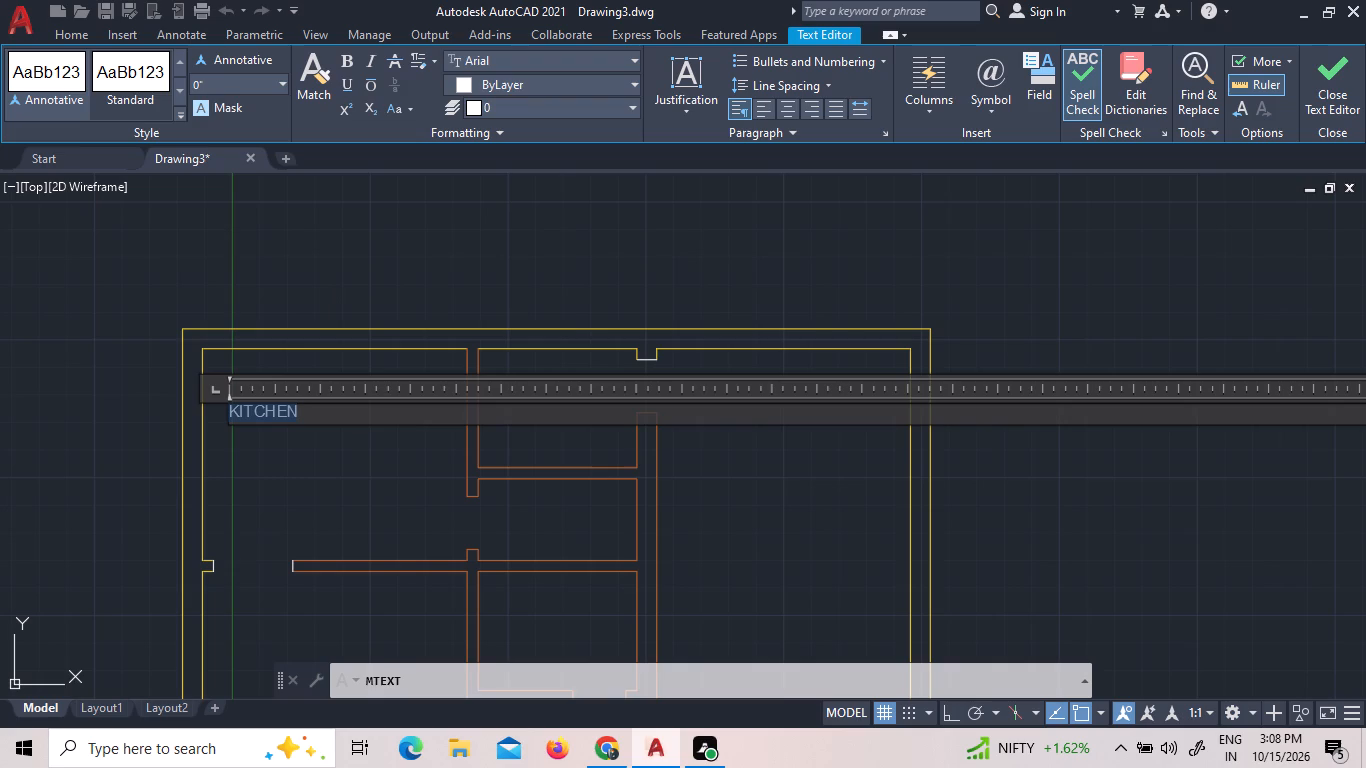
left_click(282, 89)
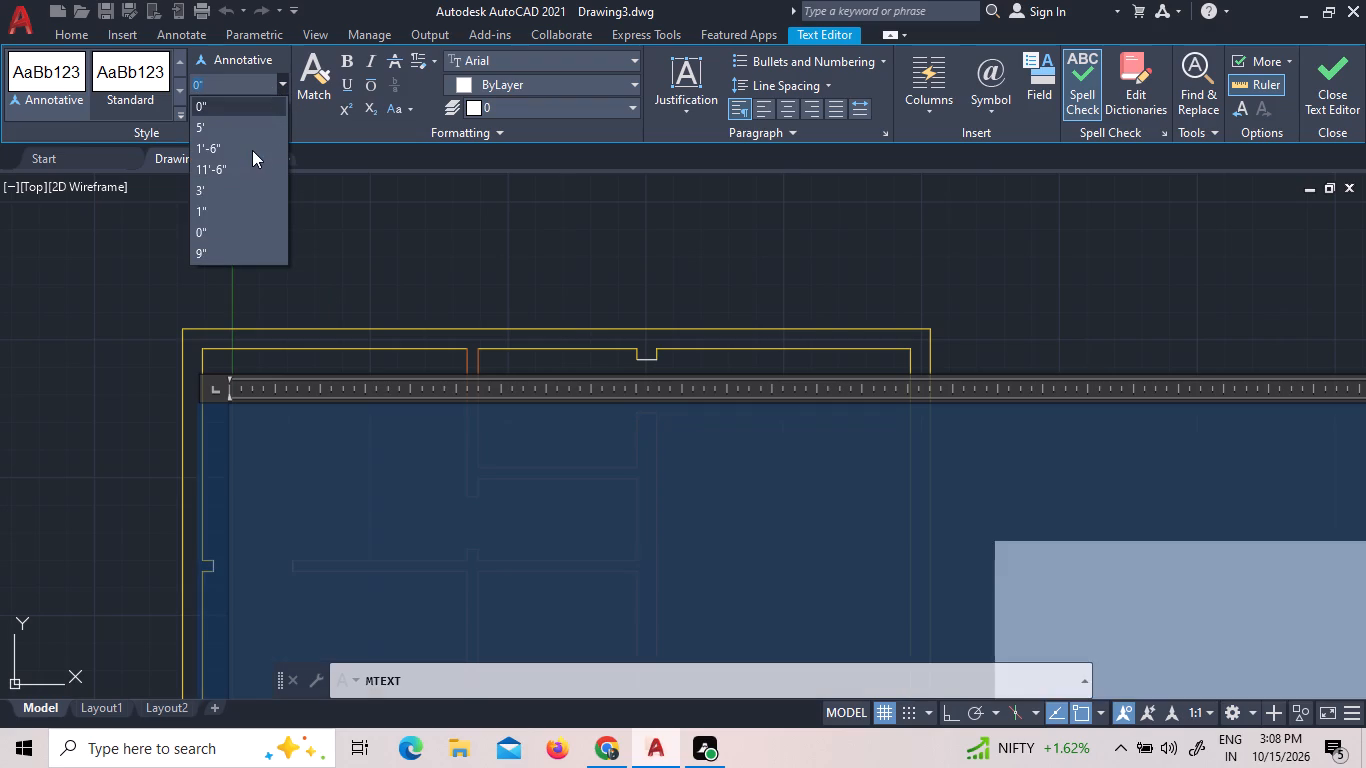
left_click(249, 145)
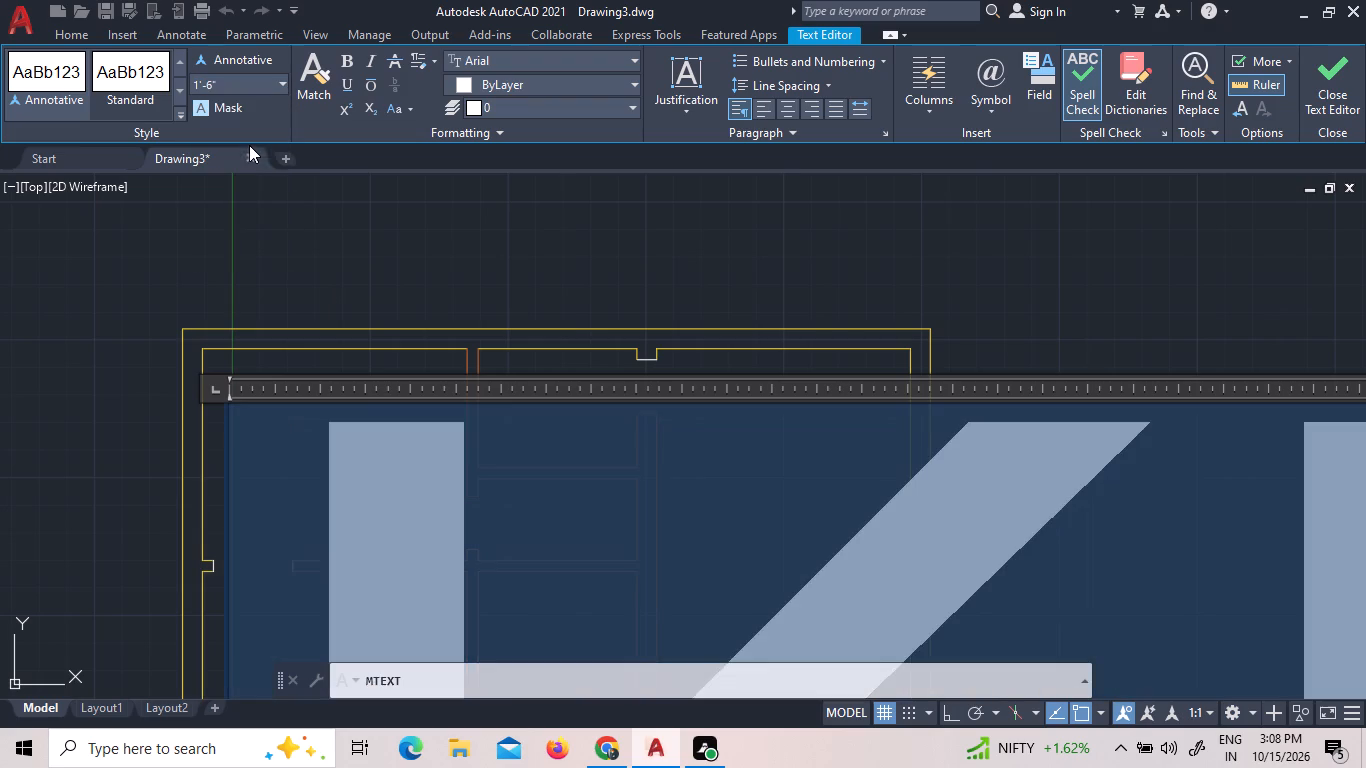
left_click(291, 229)
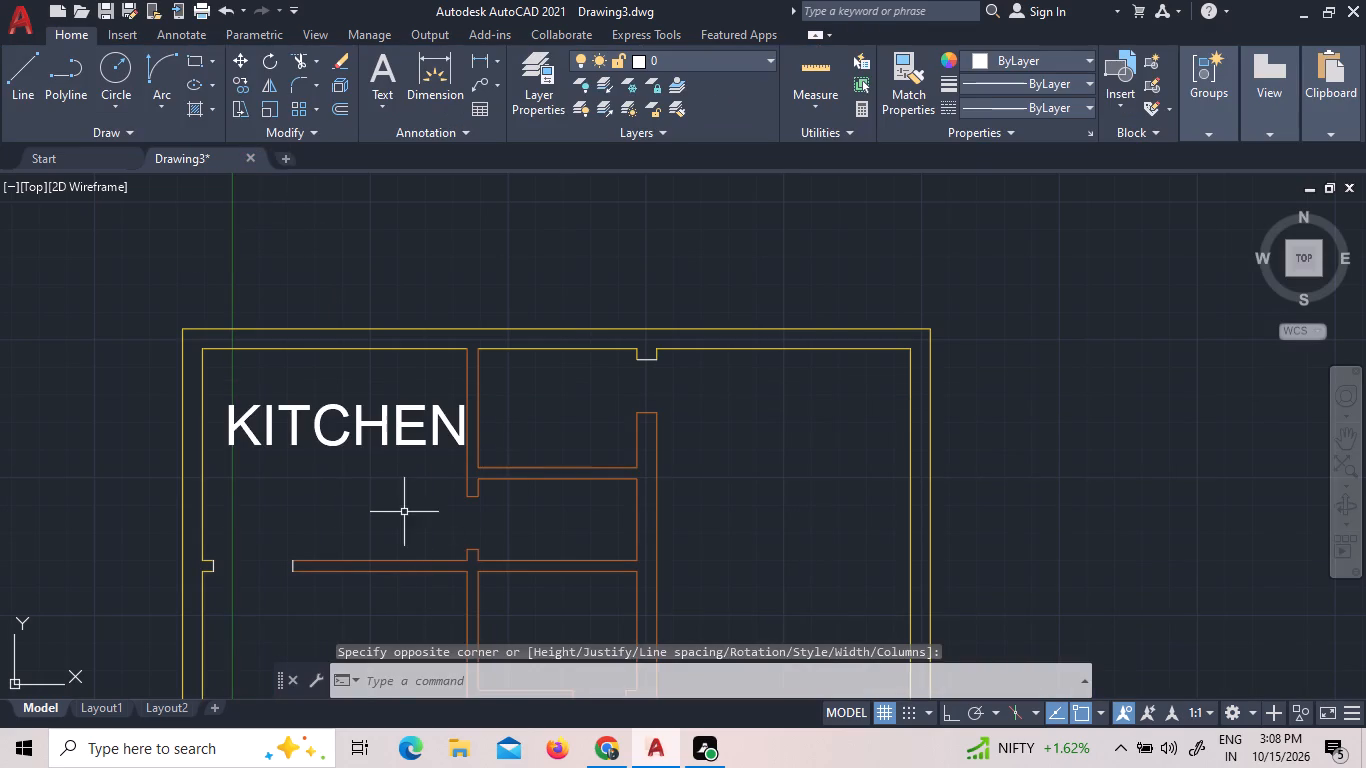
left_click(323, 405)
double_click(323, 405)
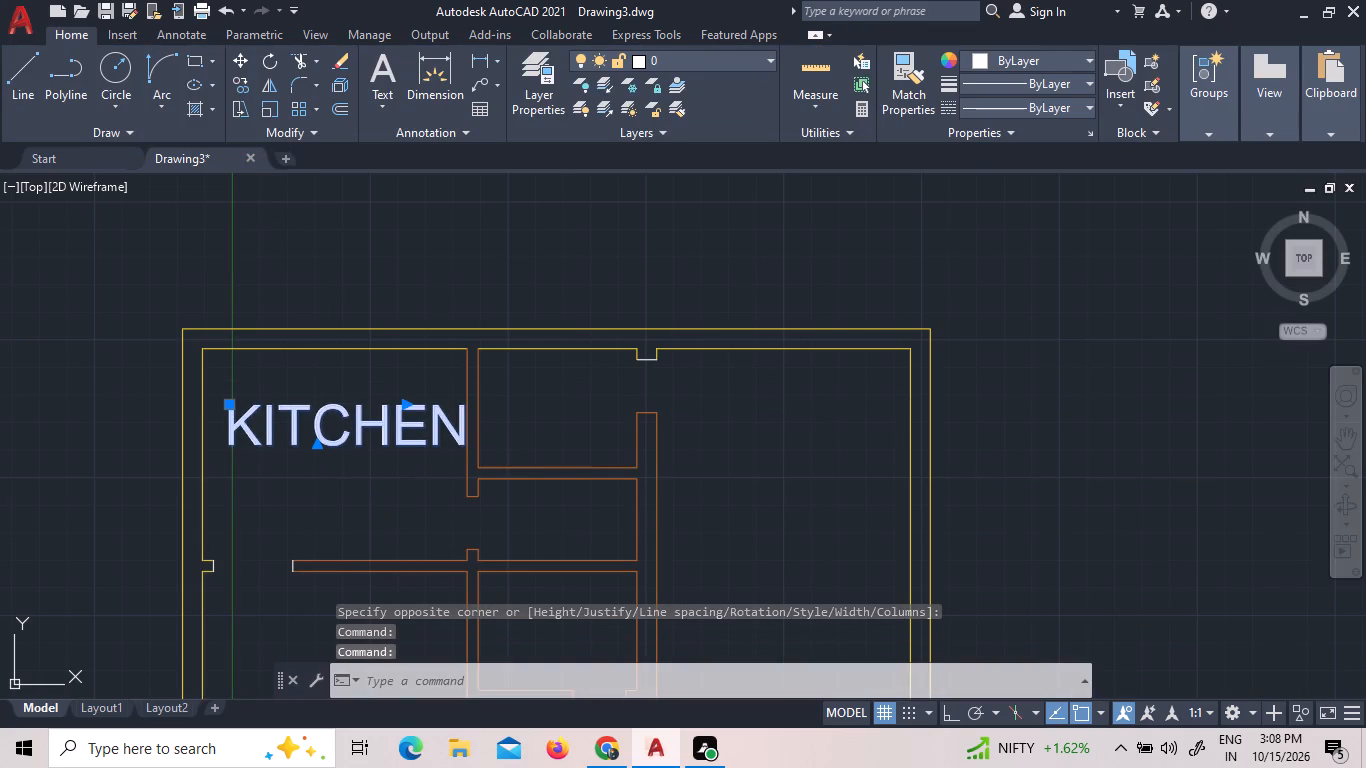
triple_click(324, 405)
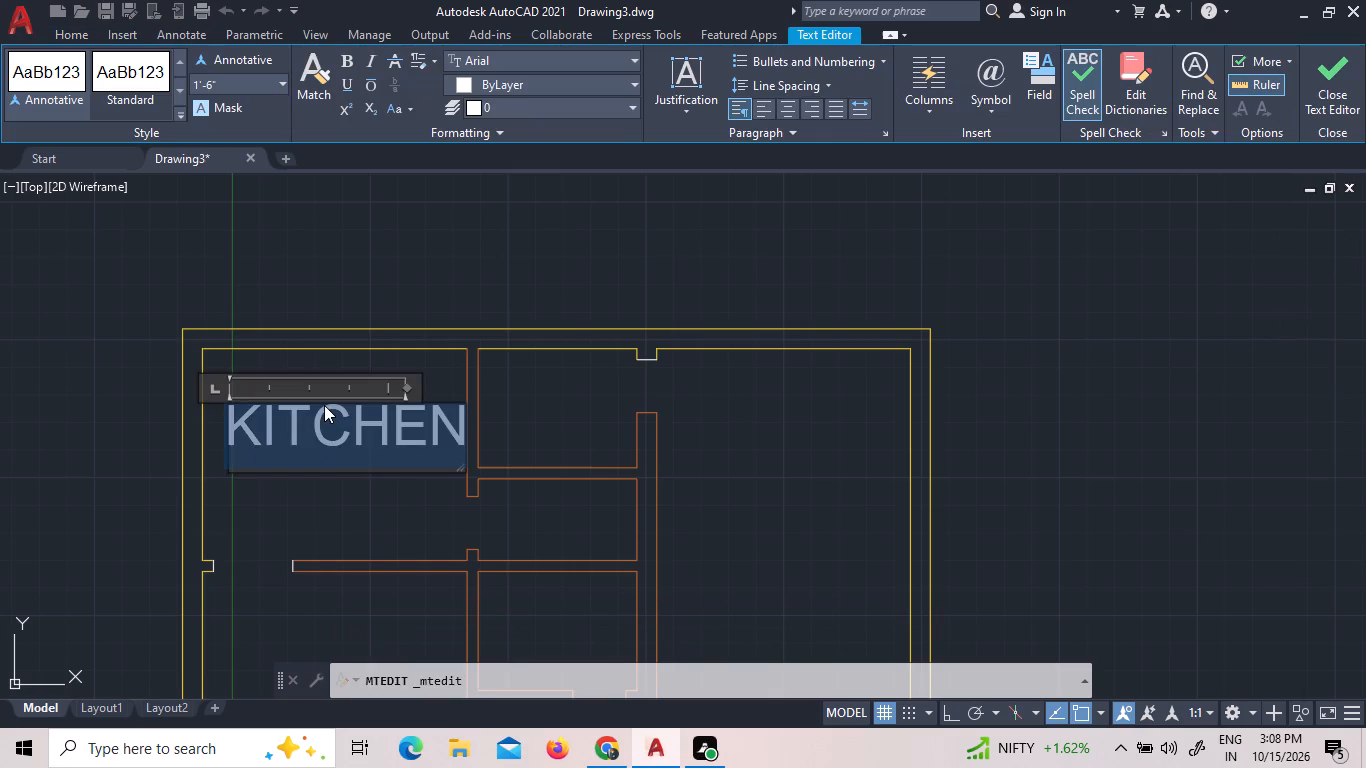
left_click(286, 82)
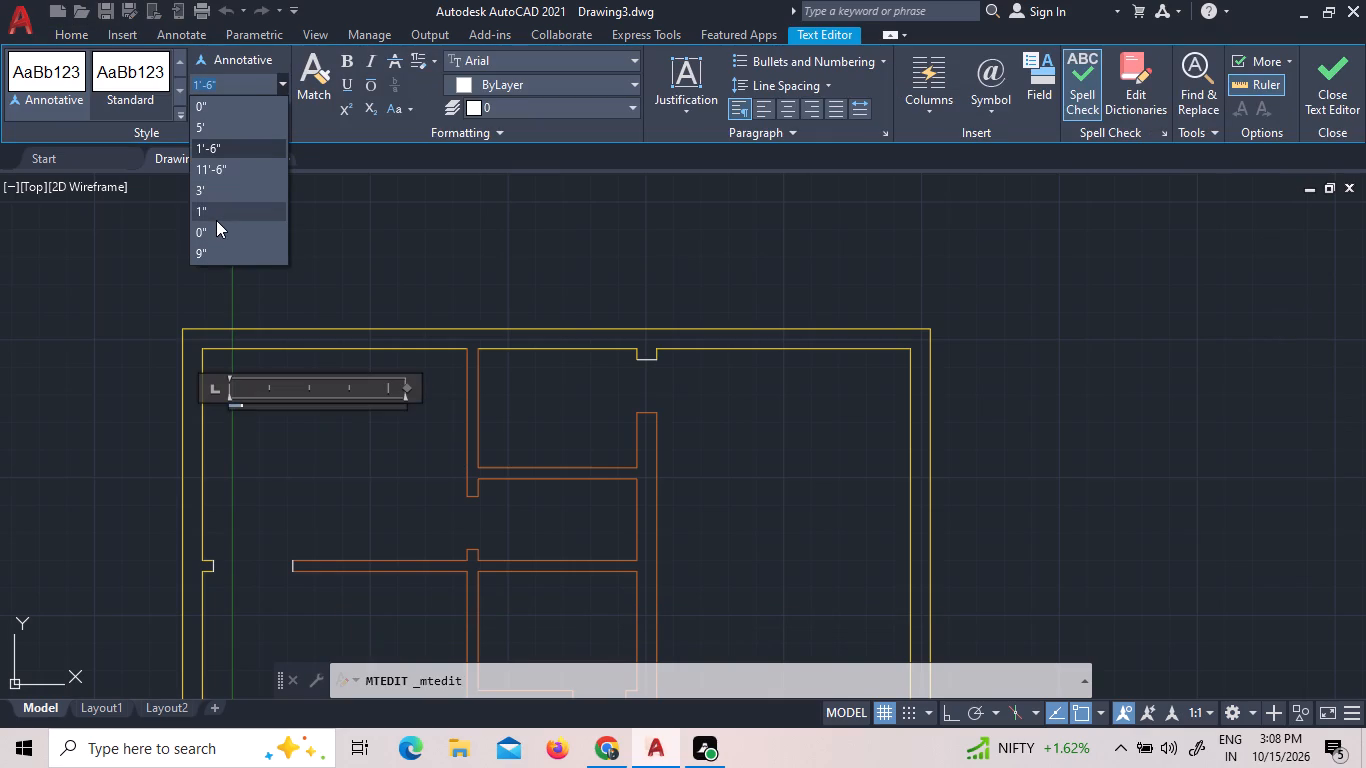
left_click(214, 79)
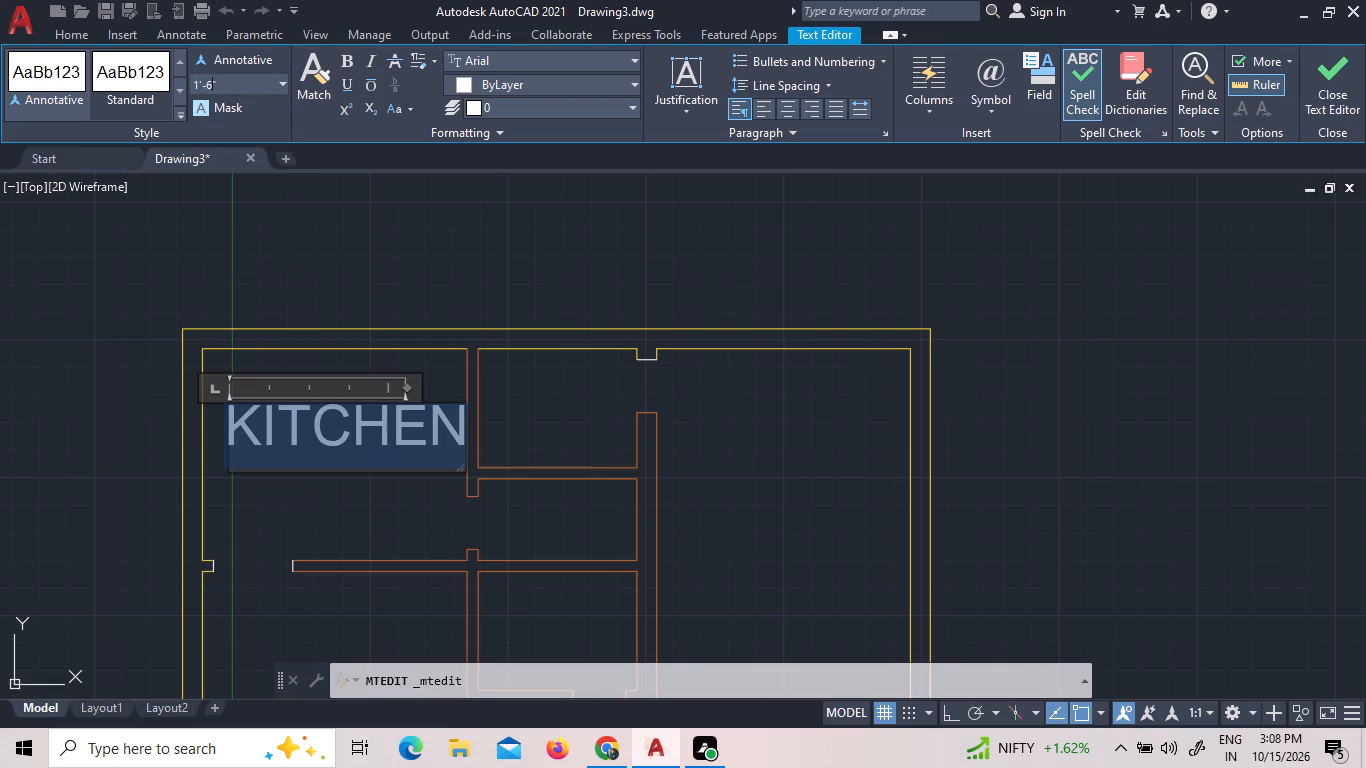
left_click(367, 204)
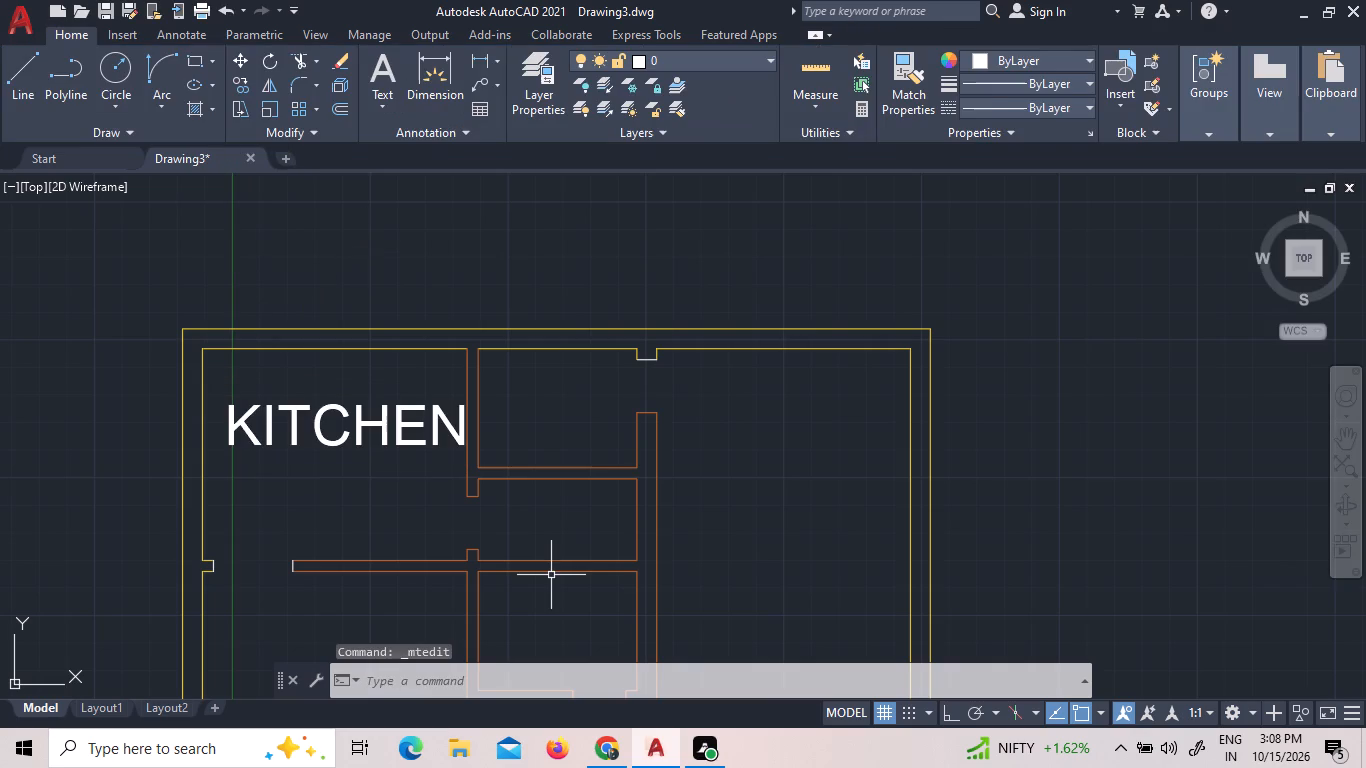
Add the multiline text TOILET in the small upper middle room with a text height of 1'-6".
left_click(378, 68)
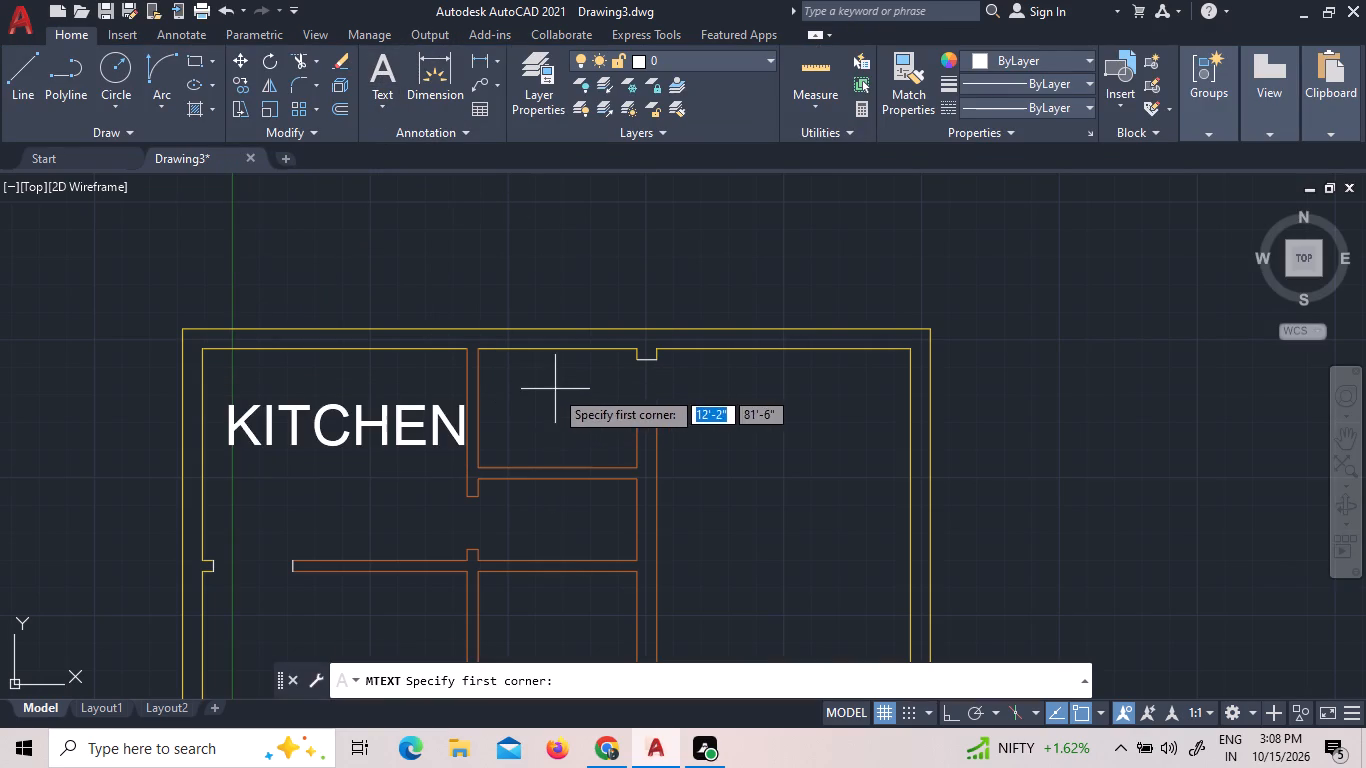
left_click(516, 376)
left_click(603, 426)
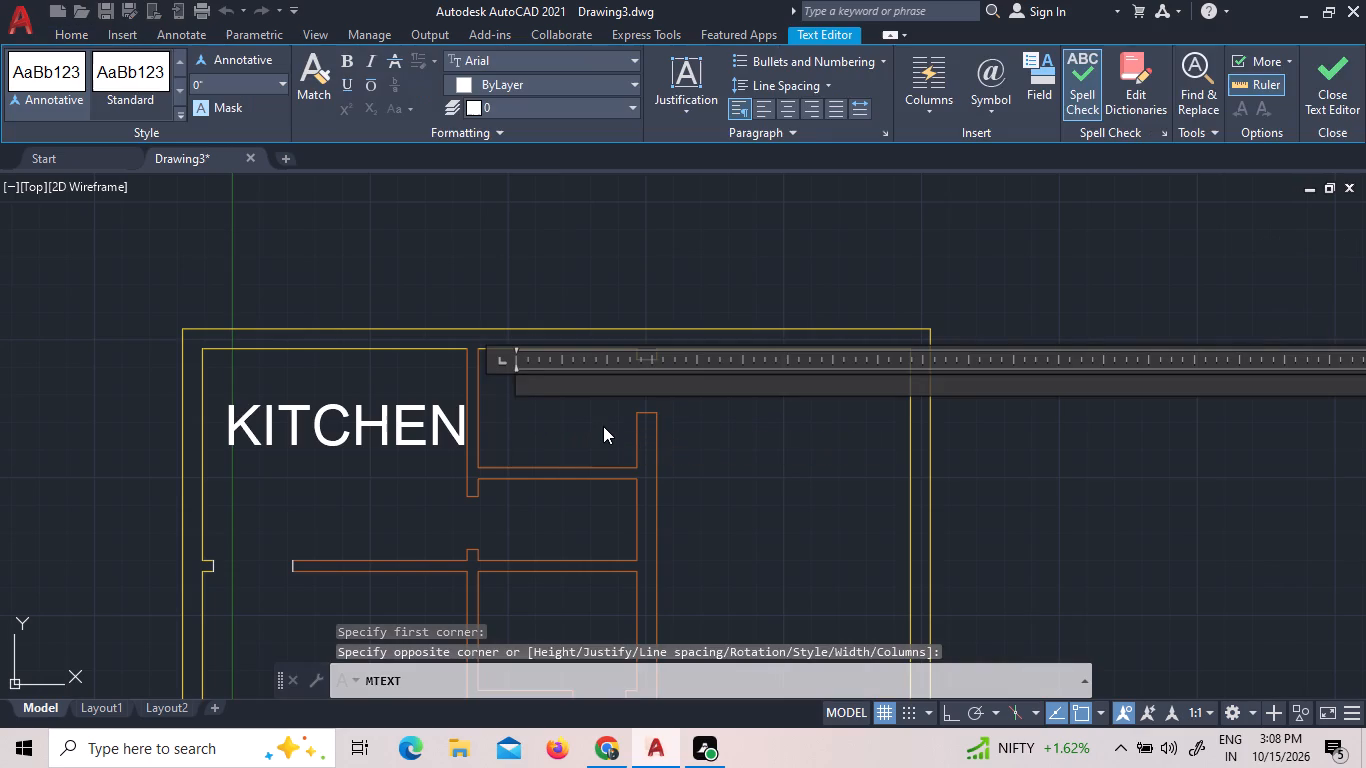
key("t")
type("OIL")
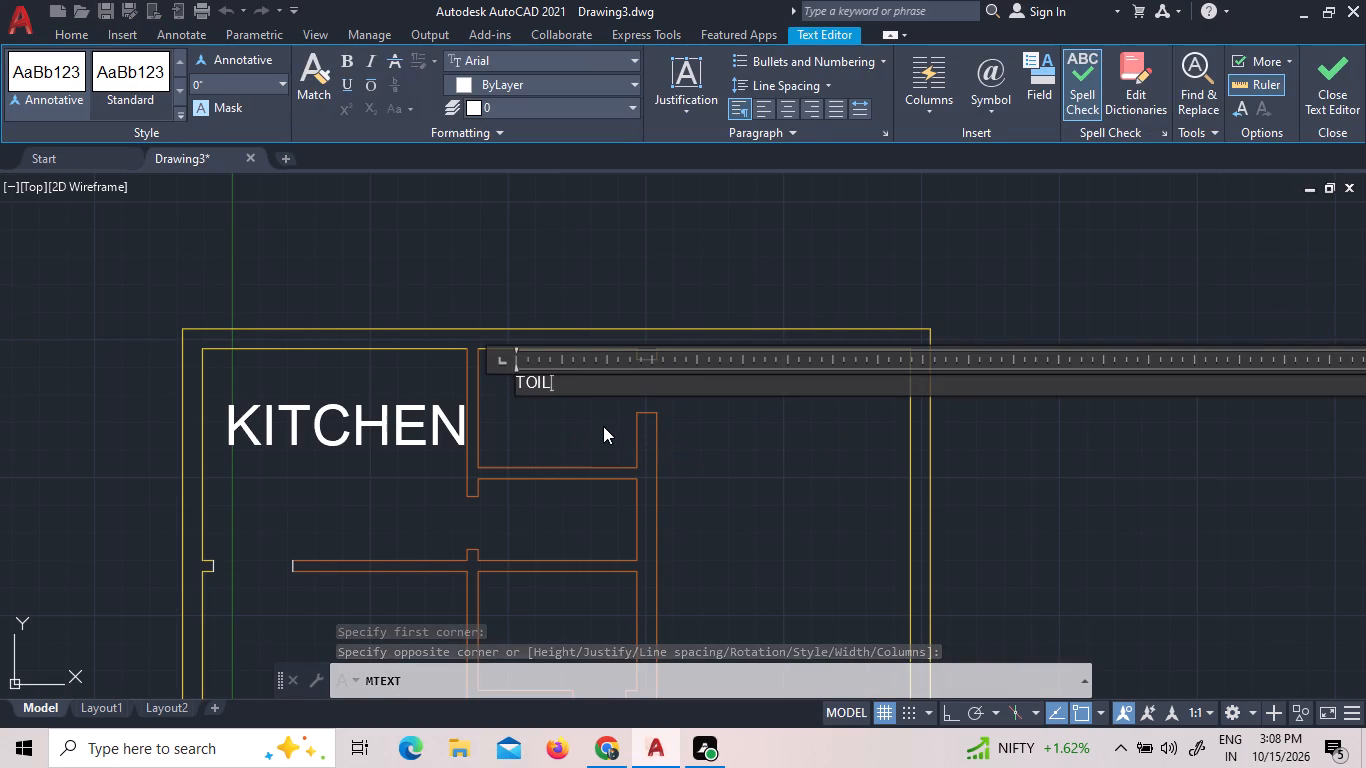
type("ET")
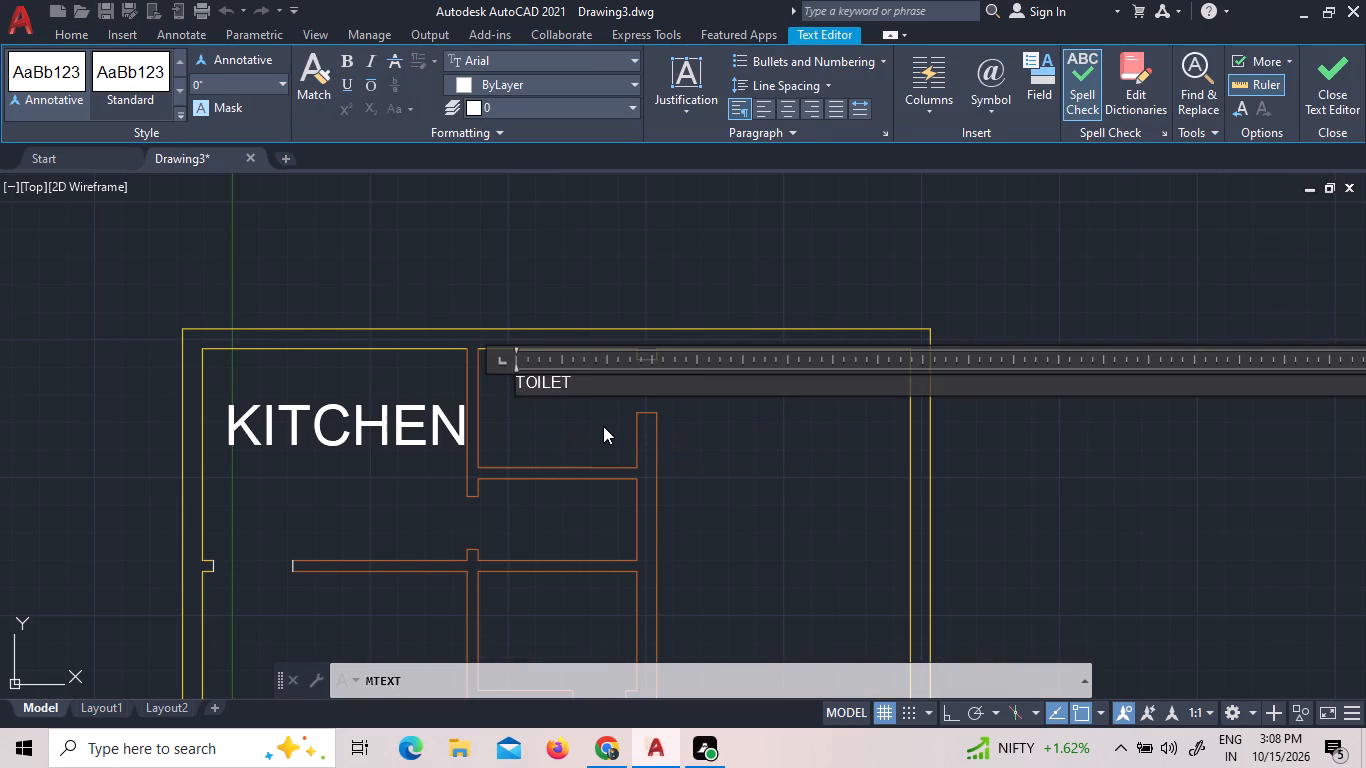
double_click(570, 386)
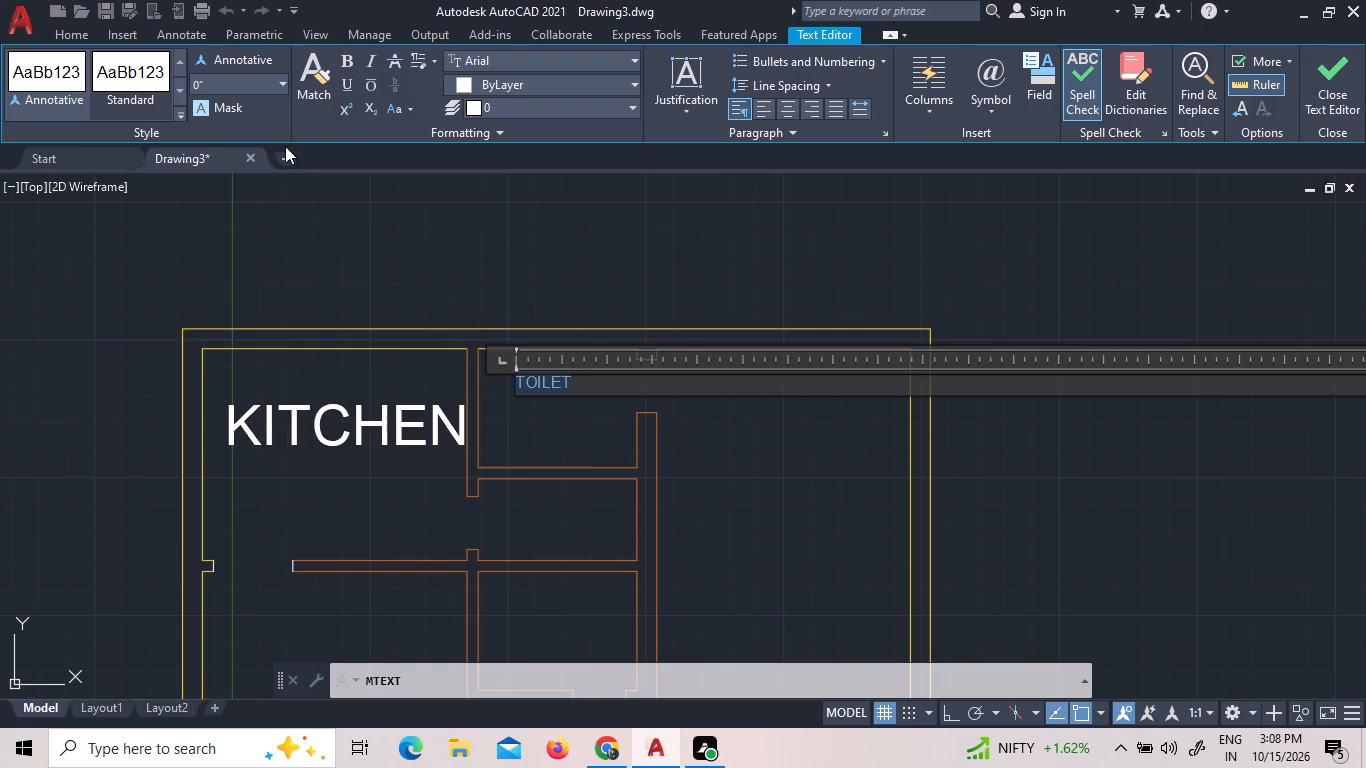
left_click(283, 91)
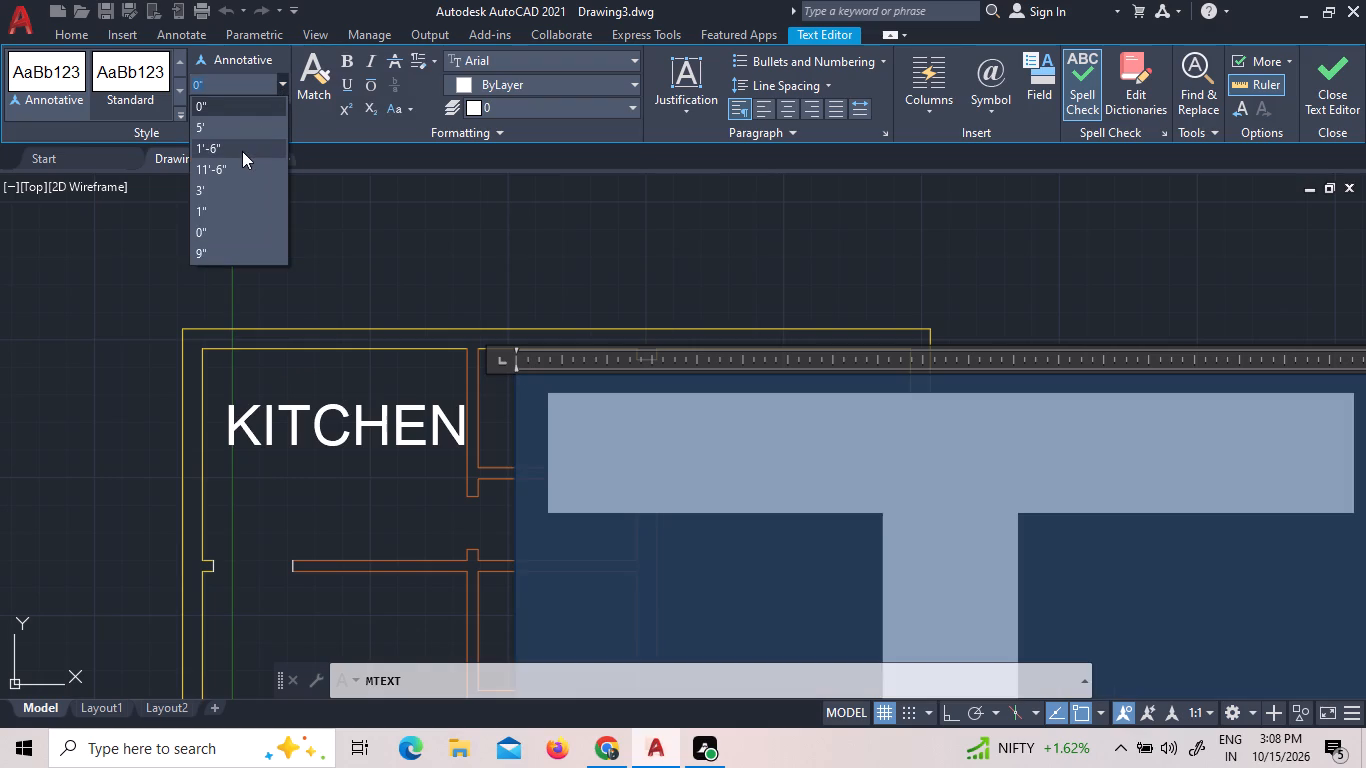
left_click(242, 151)
left_click(469, 224)
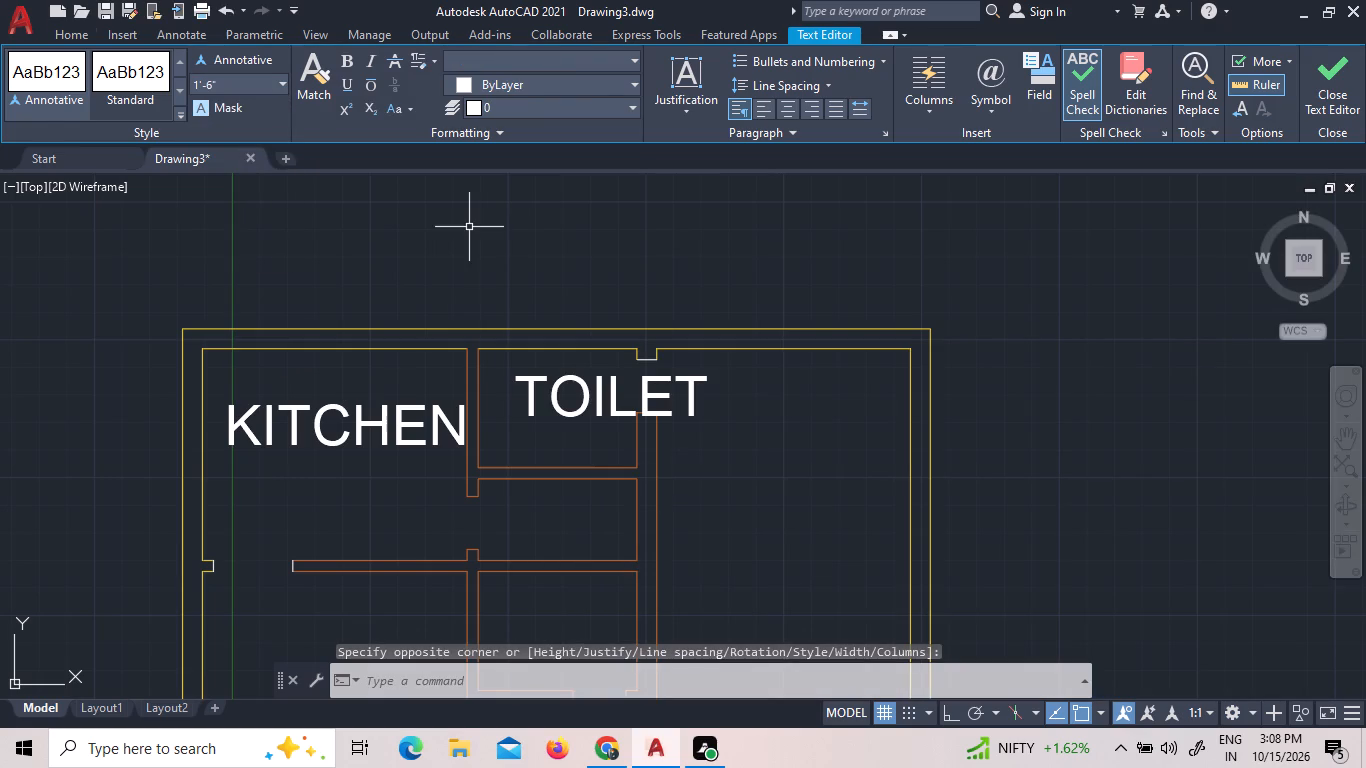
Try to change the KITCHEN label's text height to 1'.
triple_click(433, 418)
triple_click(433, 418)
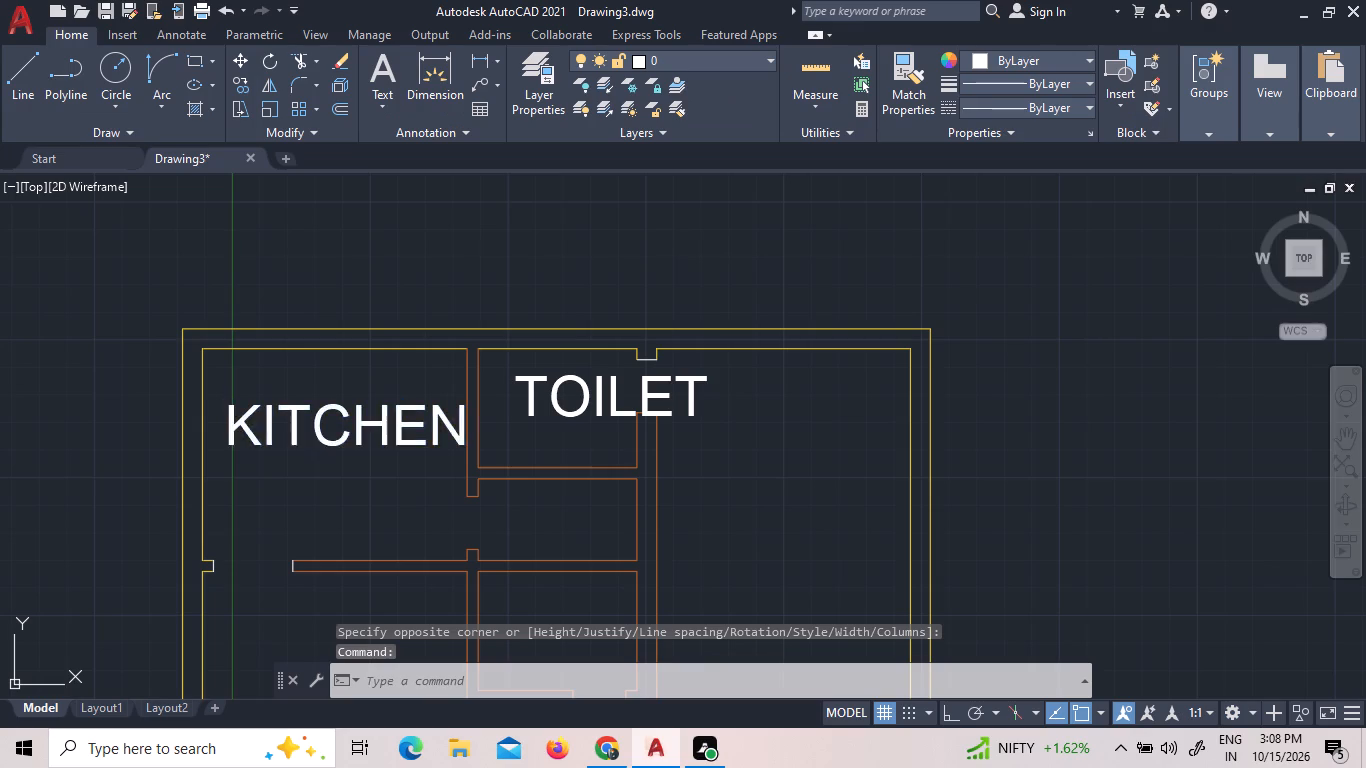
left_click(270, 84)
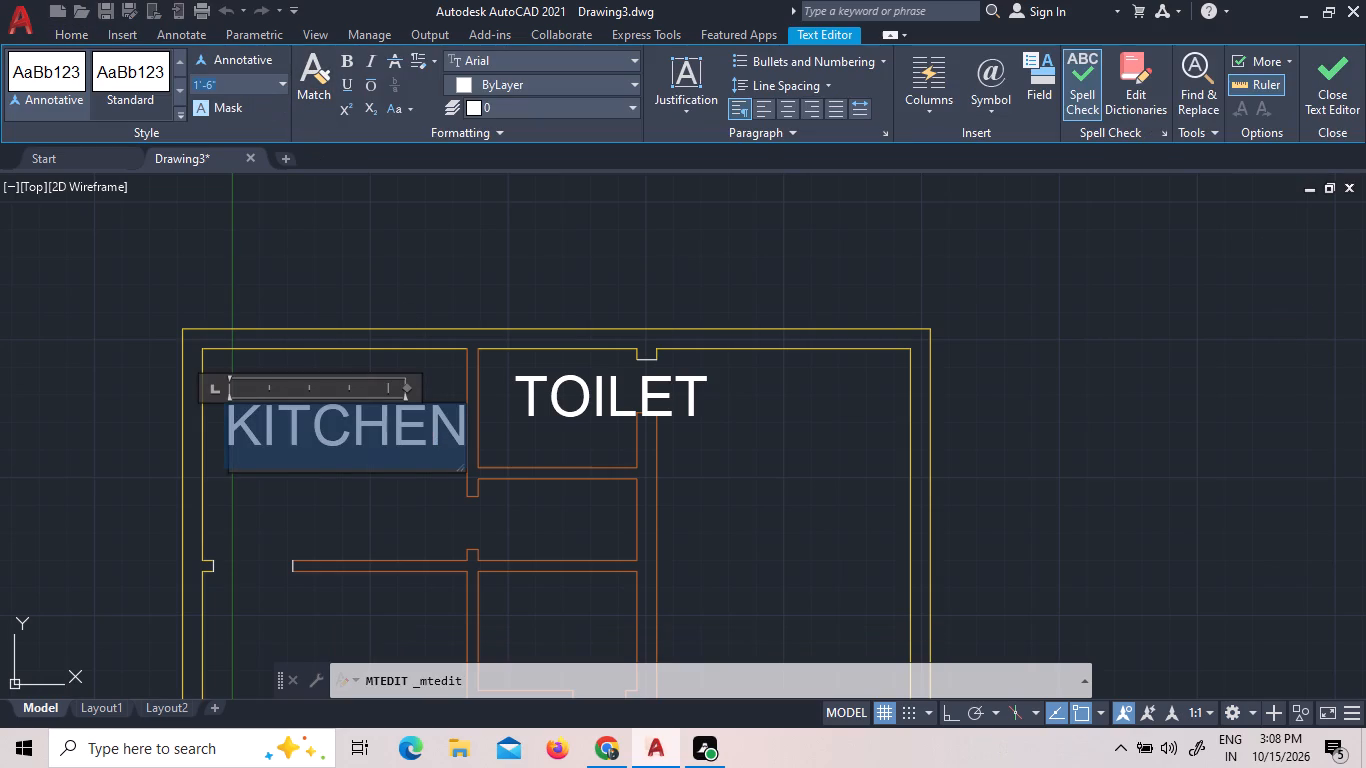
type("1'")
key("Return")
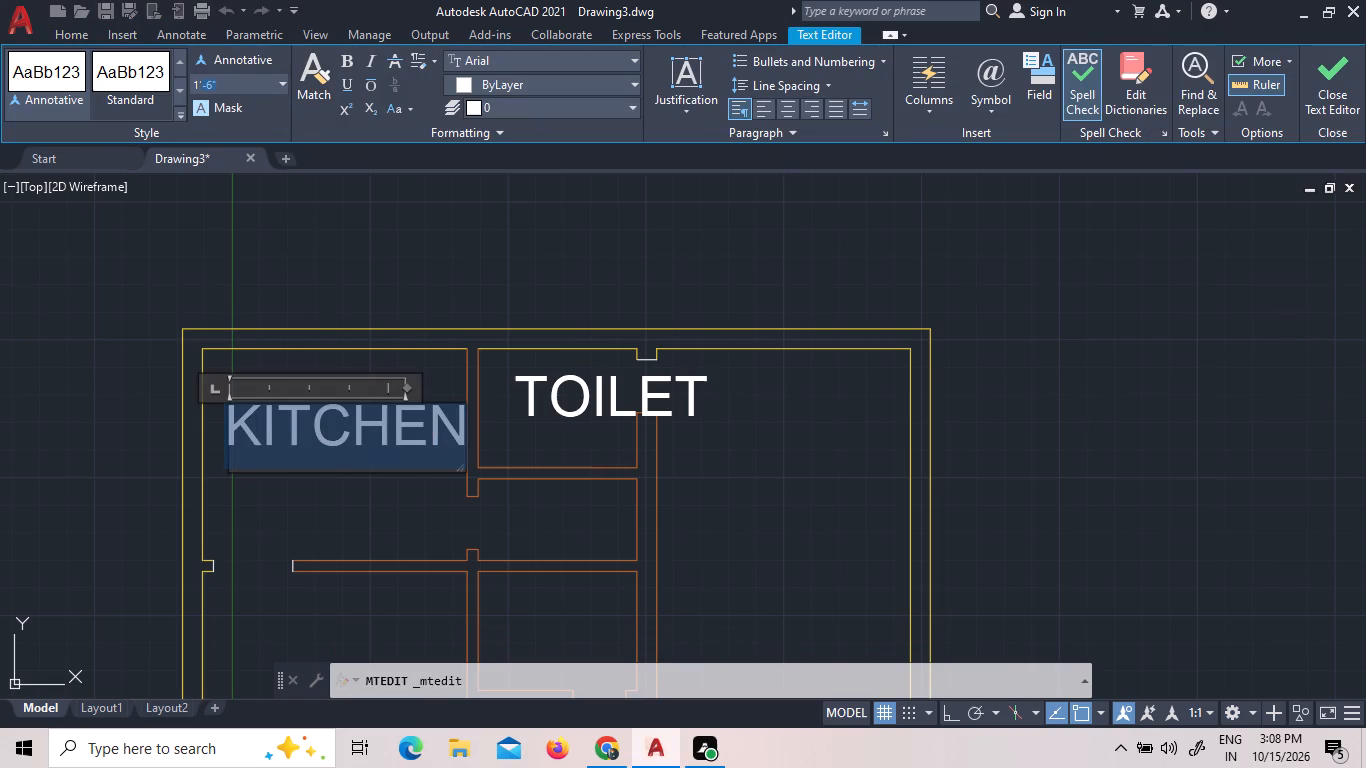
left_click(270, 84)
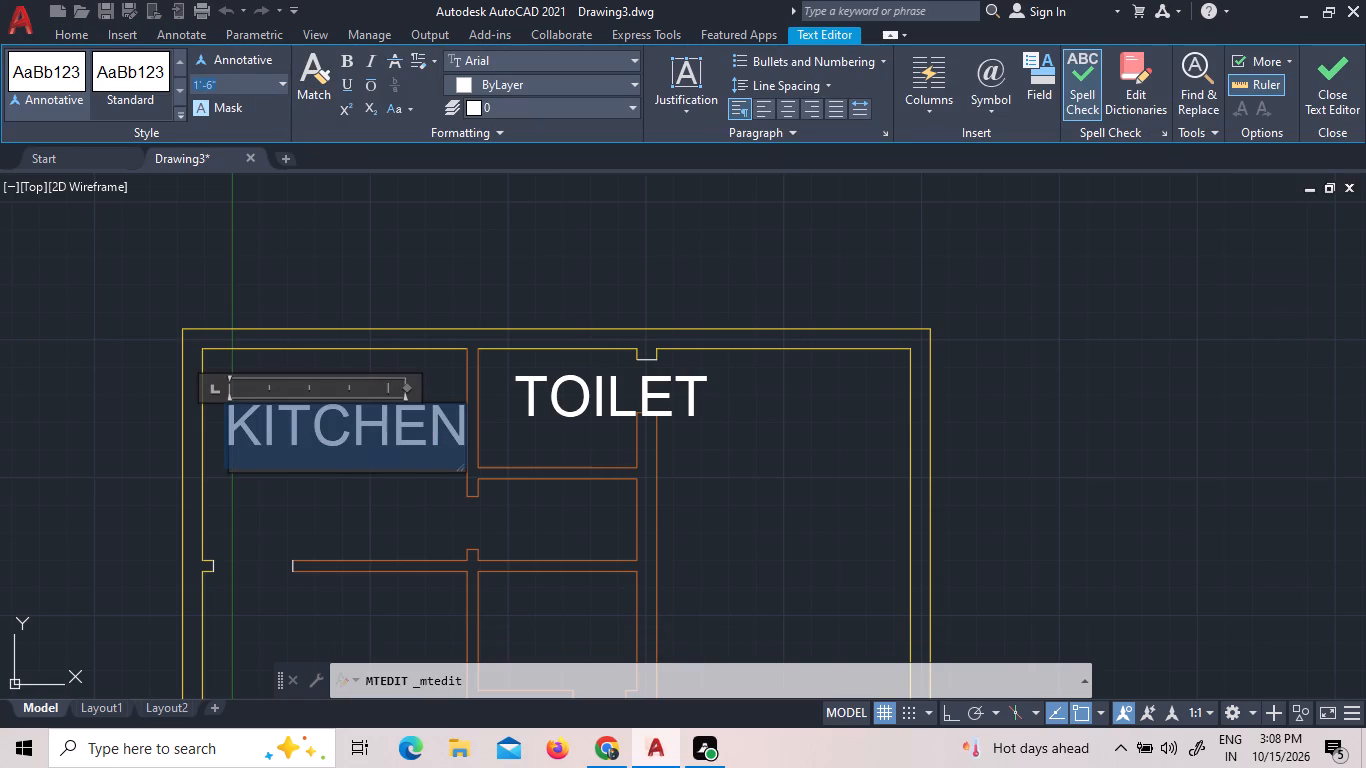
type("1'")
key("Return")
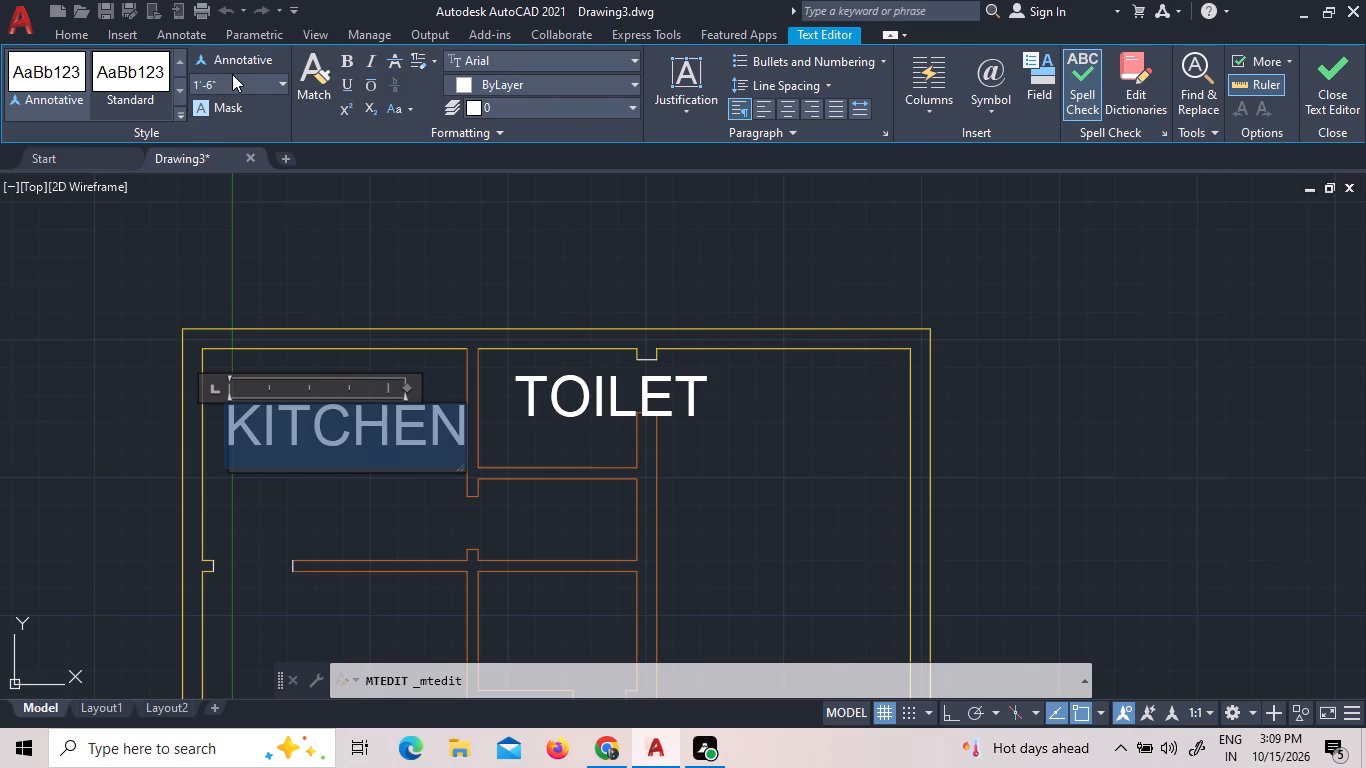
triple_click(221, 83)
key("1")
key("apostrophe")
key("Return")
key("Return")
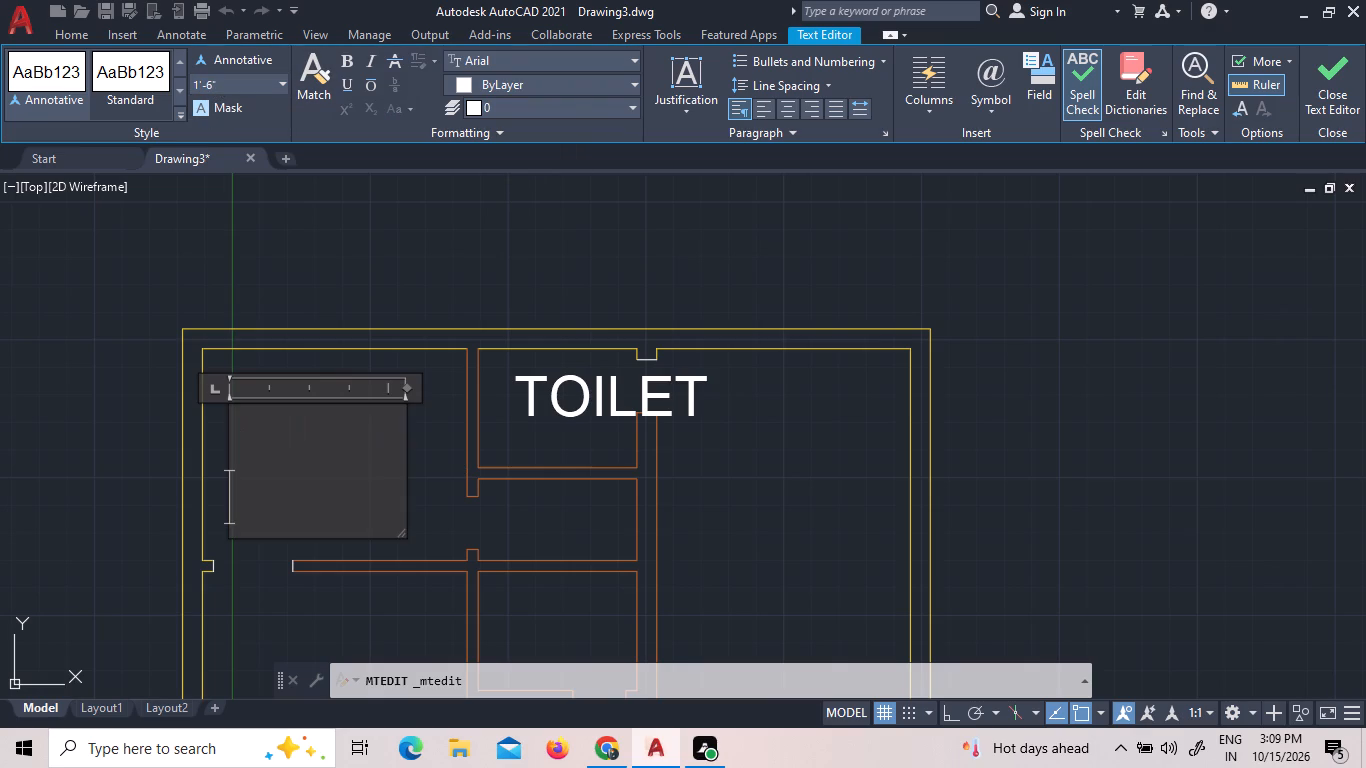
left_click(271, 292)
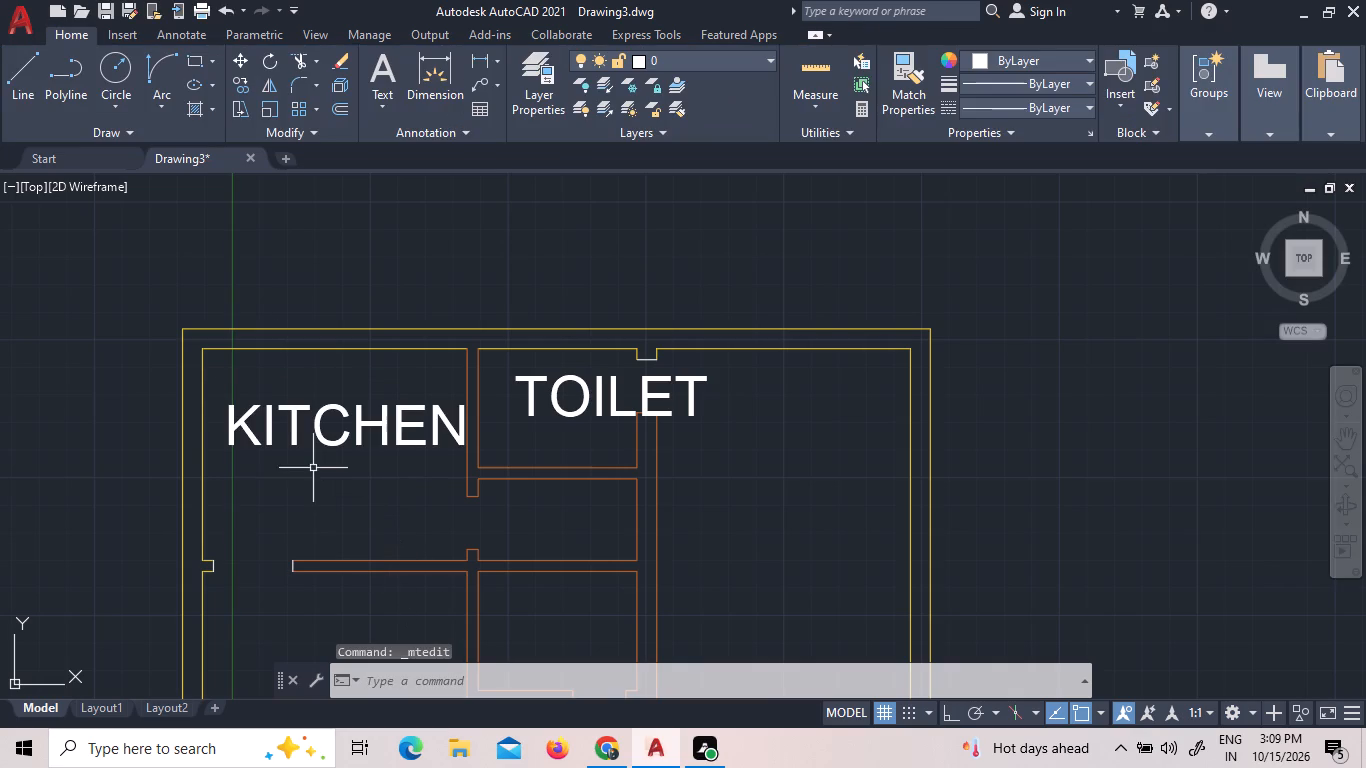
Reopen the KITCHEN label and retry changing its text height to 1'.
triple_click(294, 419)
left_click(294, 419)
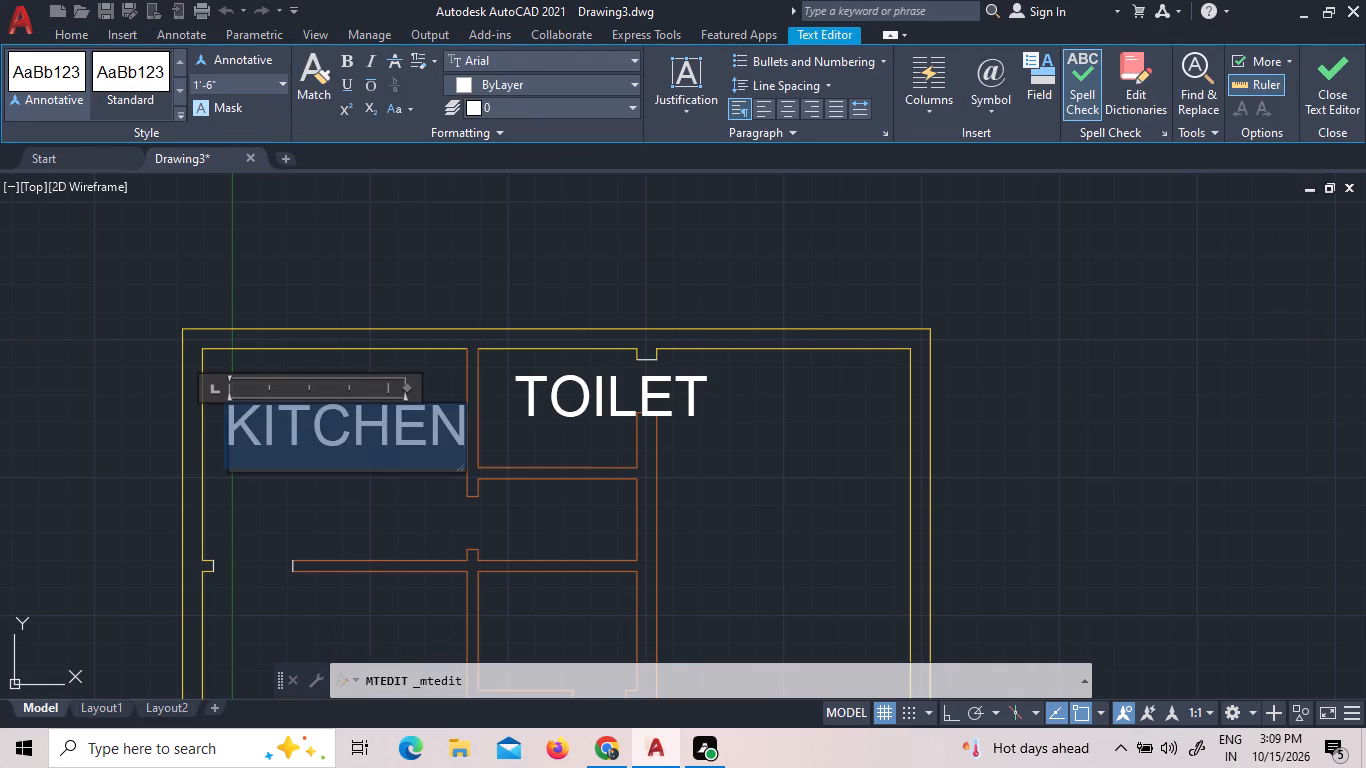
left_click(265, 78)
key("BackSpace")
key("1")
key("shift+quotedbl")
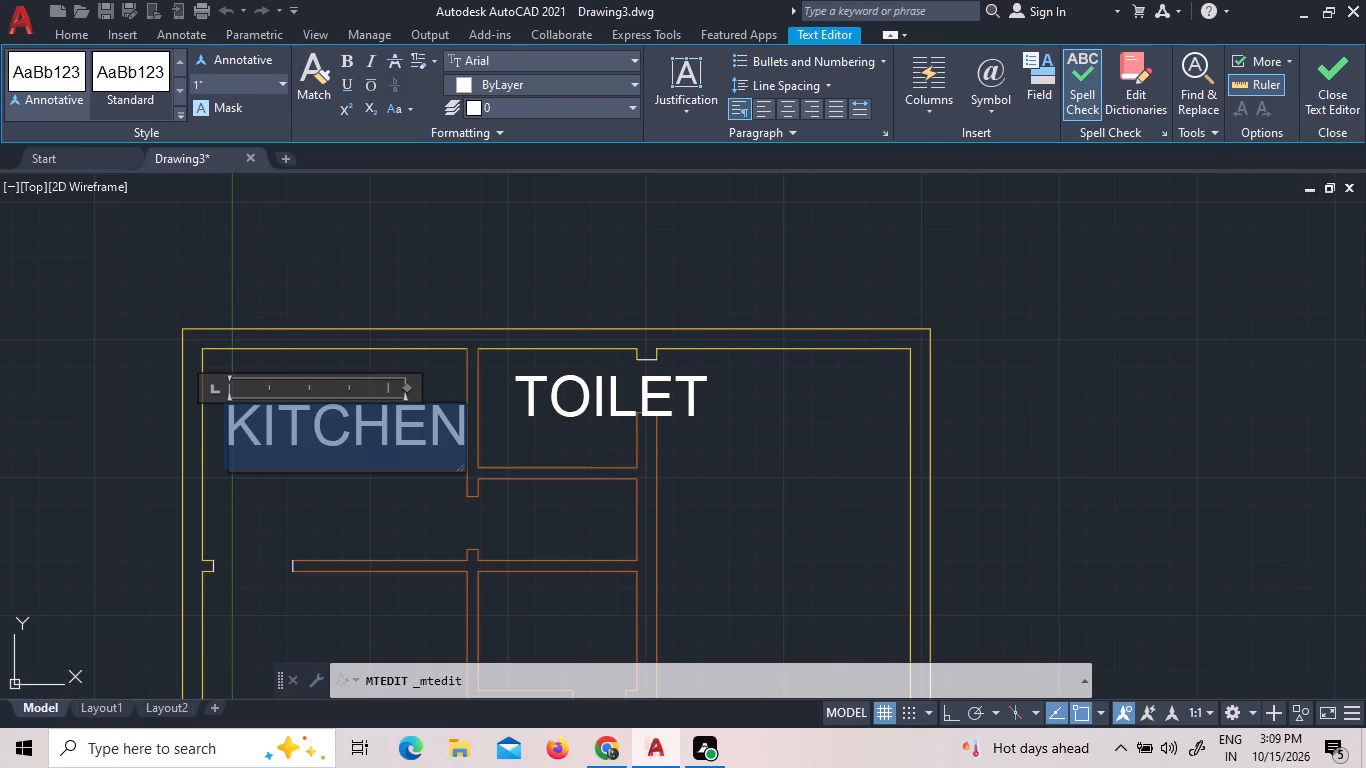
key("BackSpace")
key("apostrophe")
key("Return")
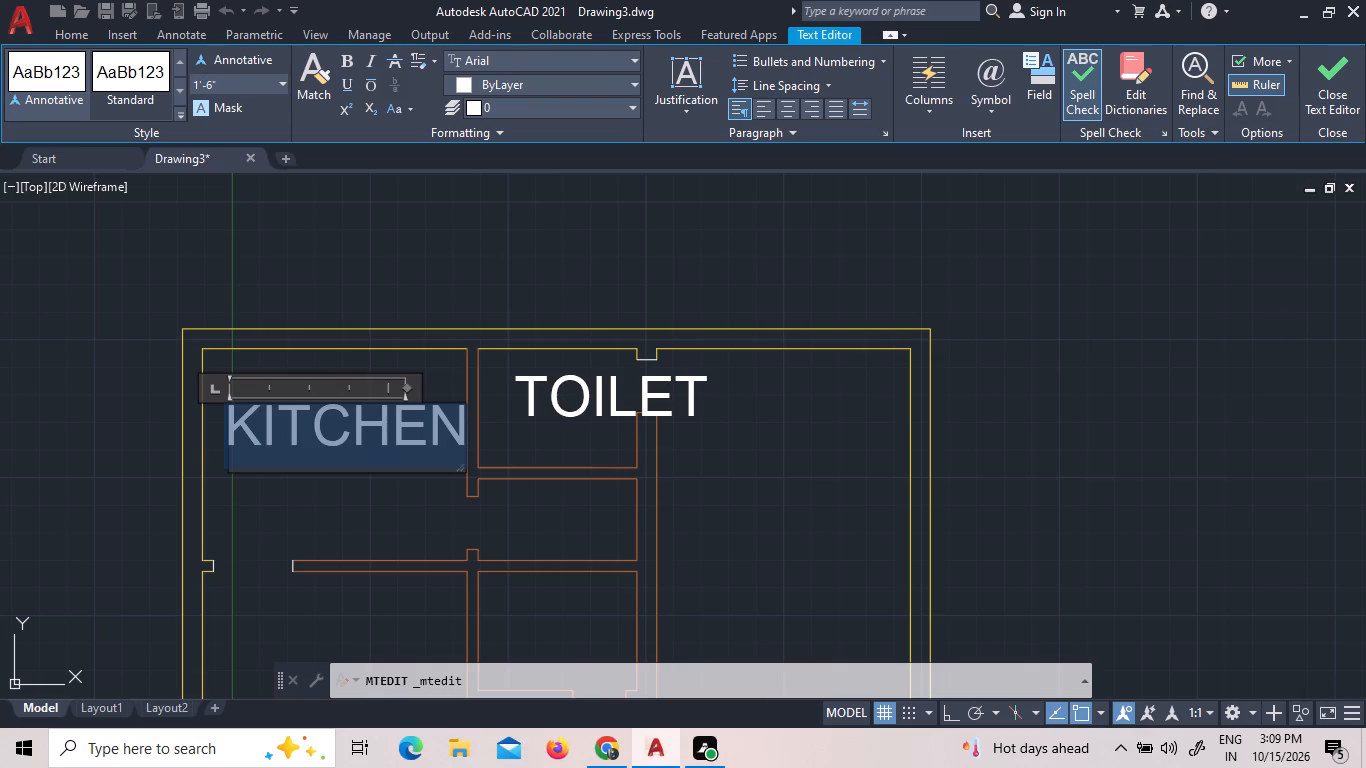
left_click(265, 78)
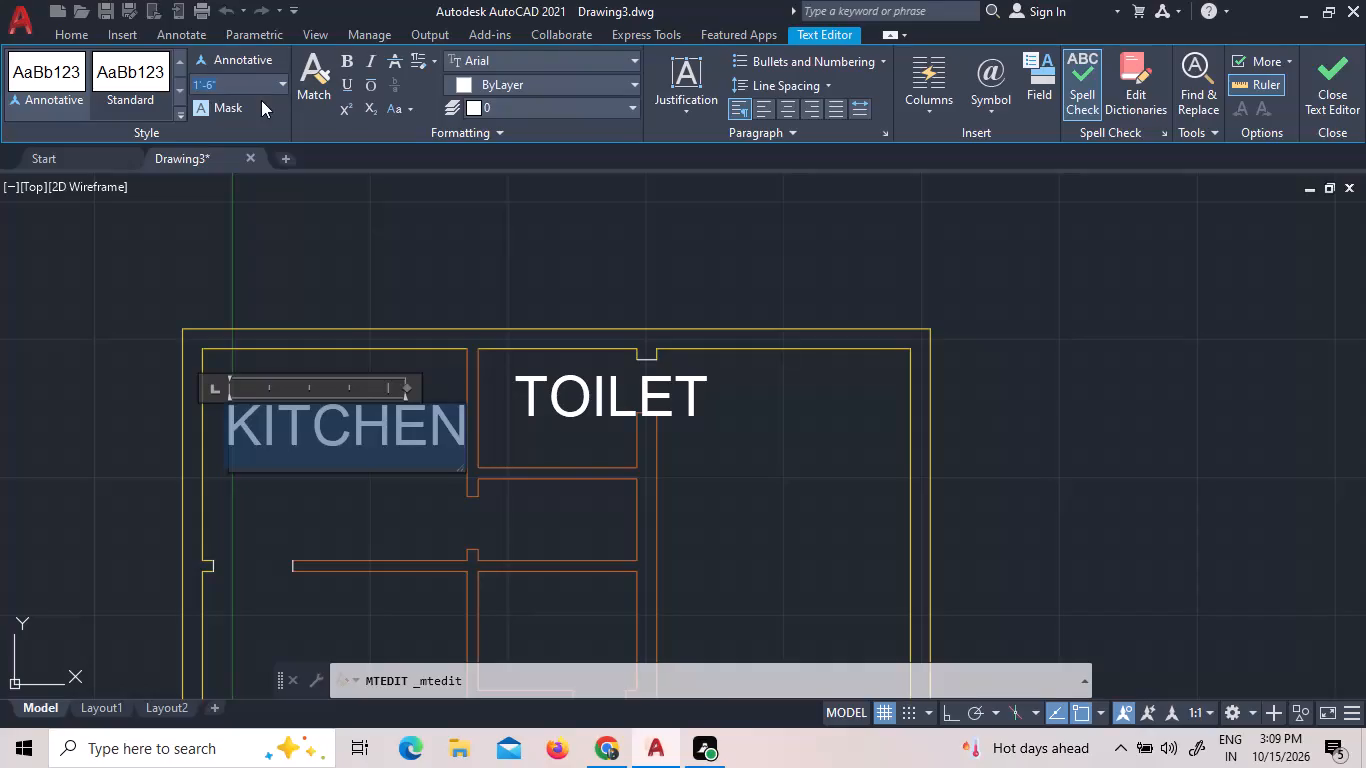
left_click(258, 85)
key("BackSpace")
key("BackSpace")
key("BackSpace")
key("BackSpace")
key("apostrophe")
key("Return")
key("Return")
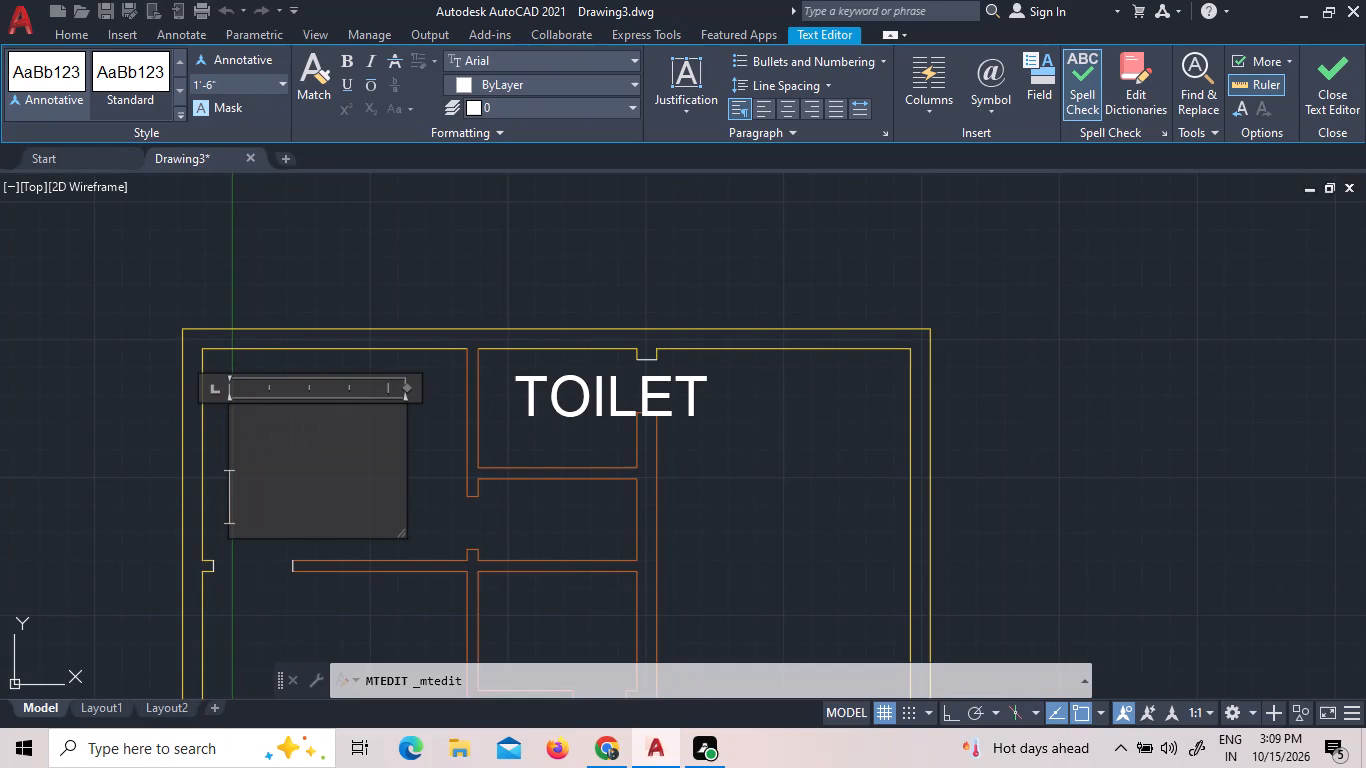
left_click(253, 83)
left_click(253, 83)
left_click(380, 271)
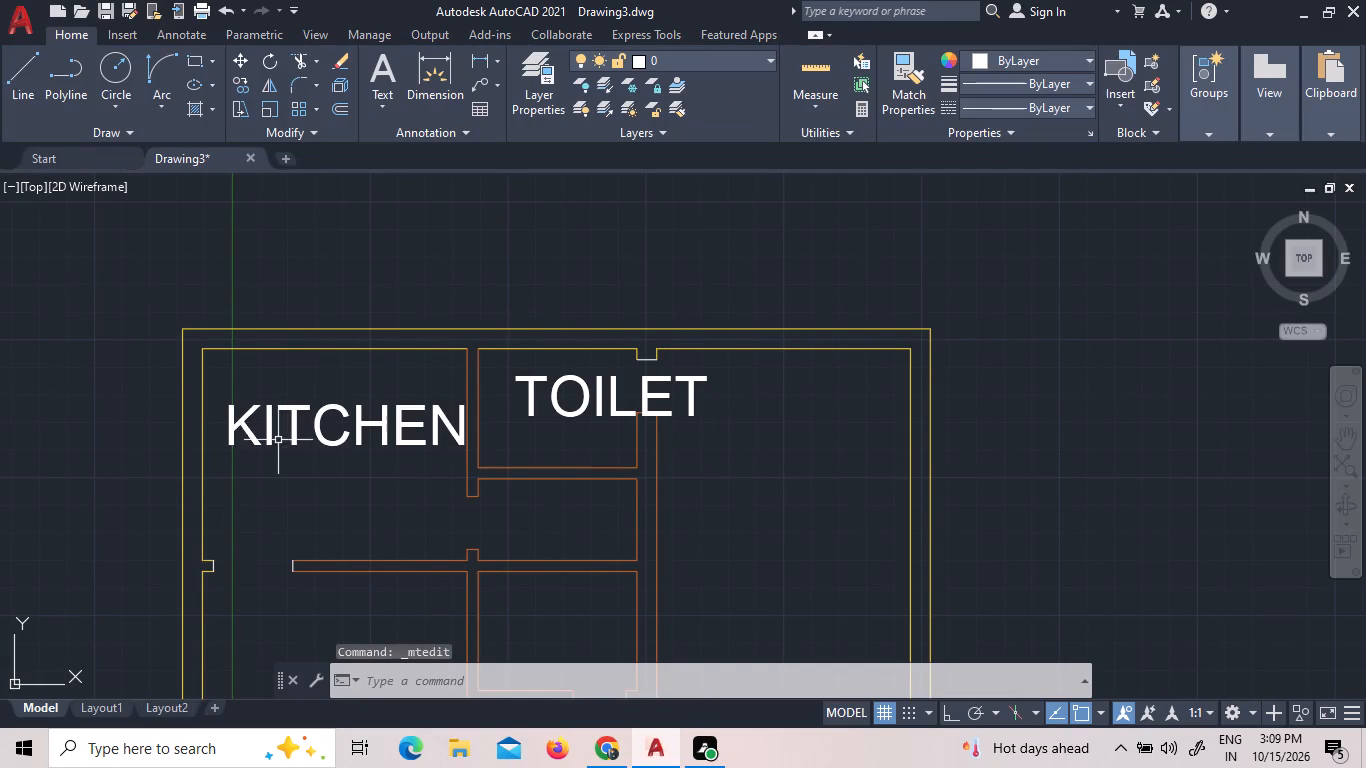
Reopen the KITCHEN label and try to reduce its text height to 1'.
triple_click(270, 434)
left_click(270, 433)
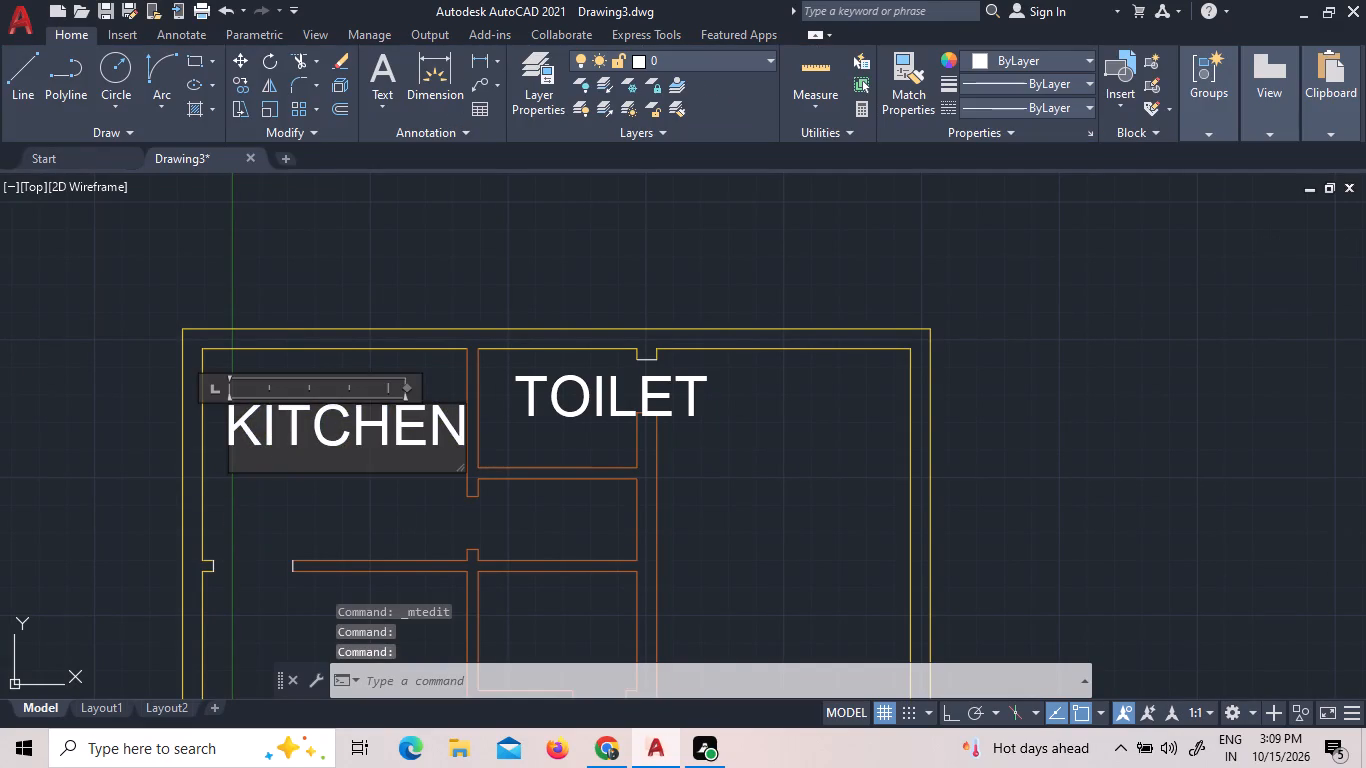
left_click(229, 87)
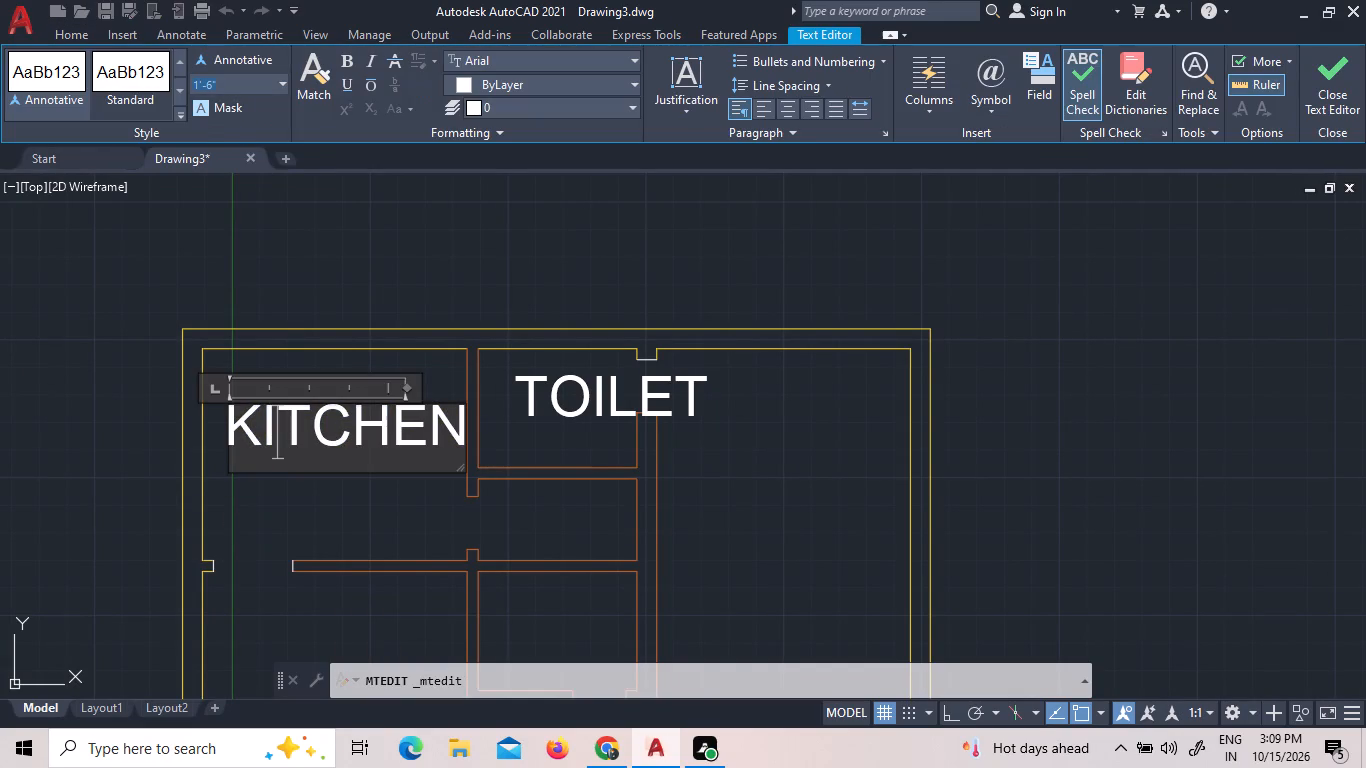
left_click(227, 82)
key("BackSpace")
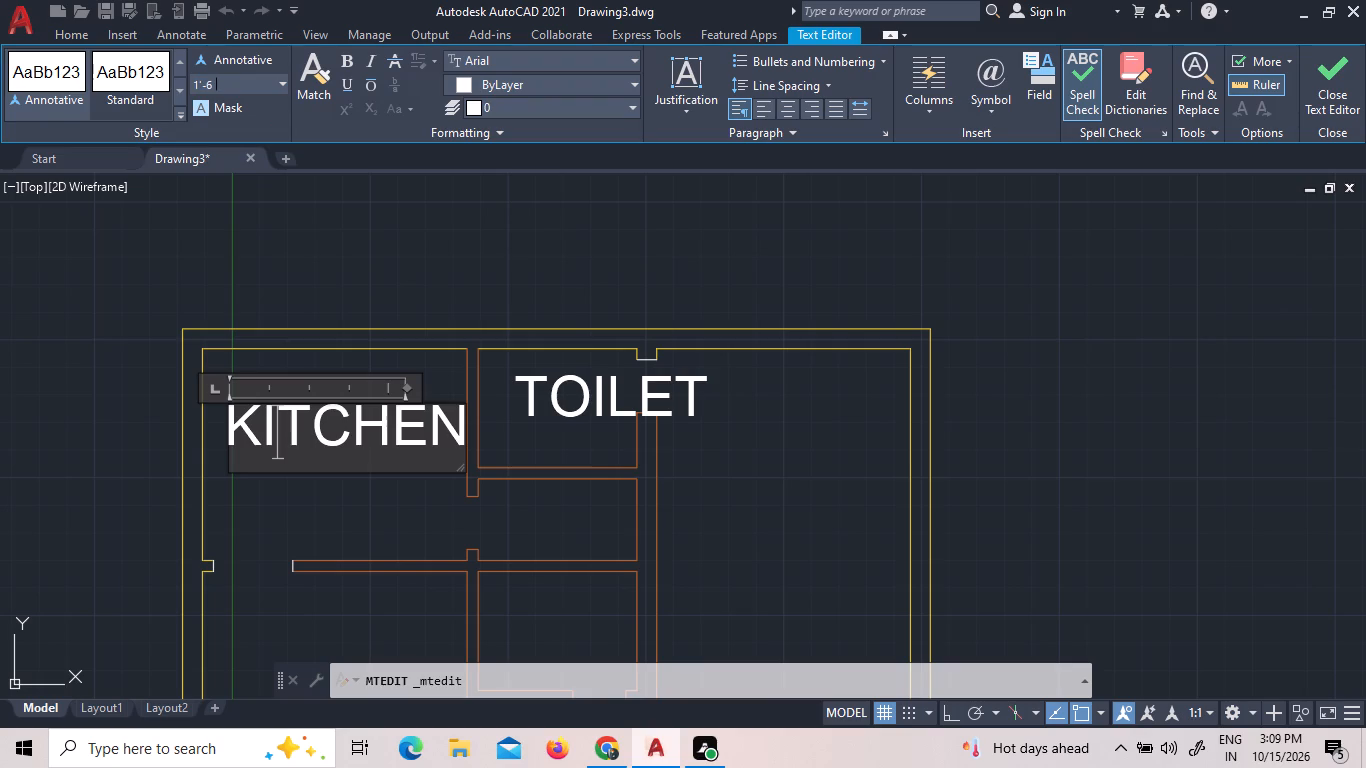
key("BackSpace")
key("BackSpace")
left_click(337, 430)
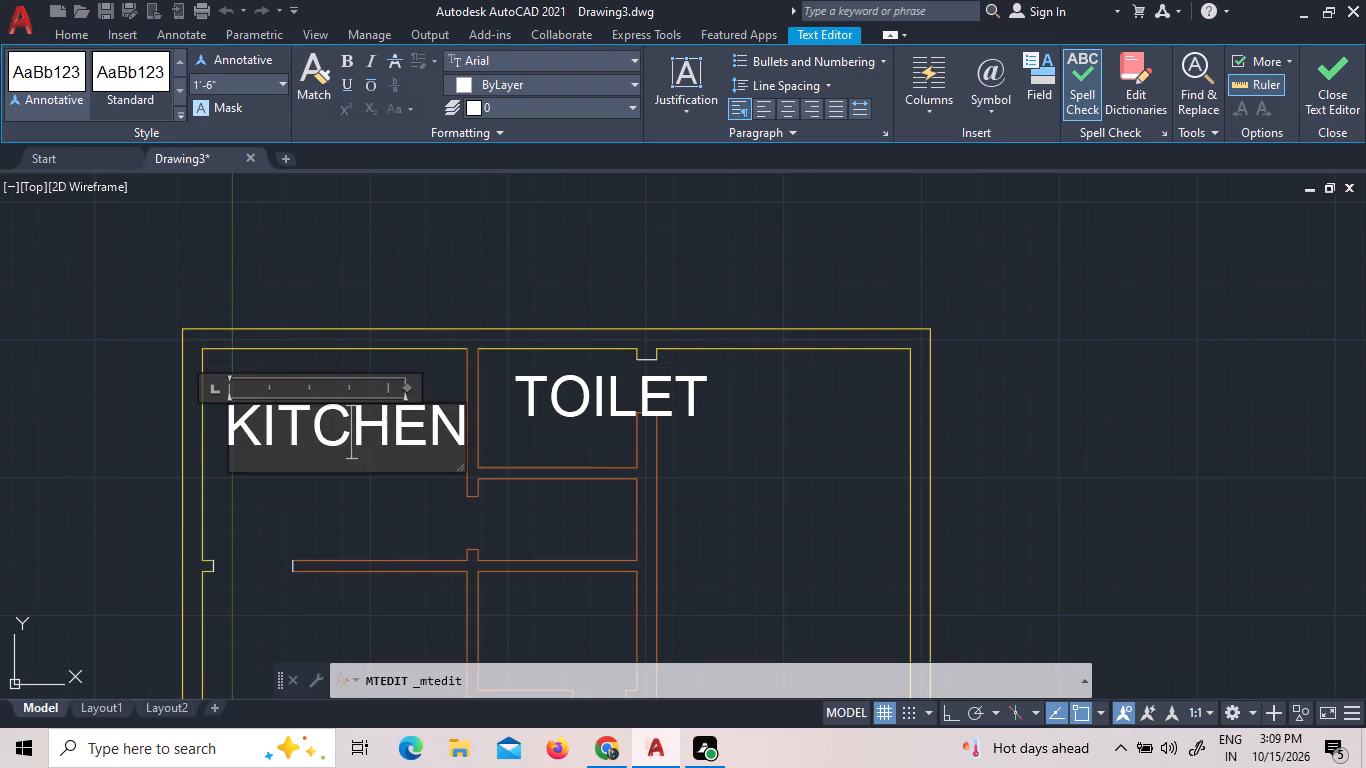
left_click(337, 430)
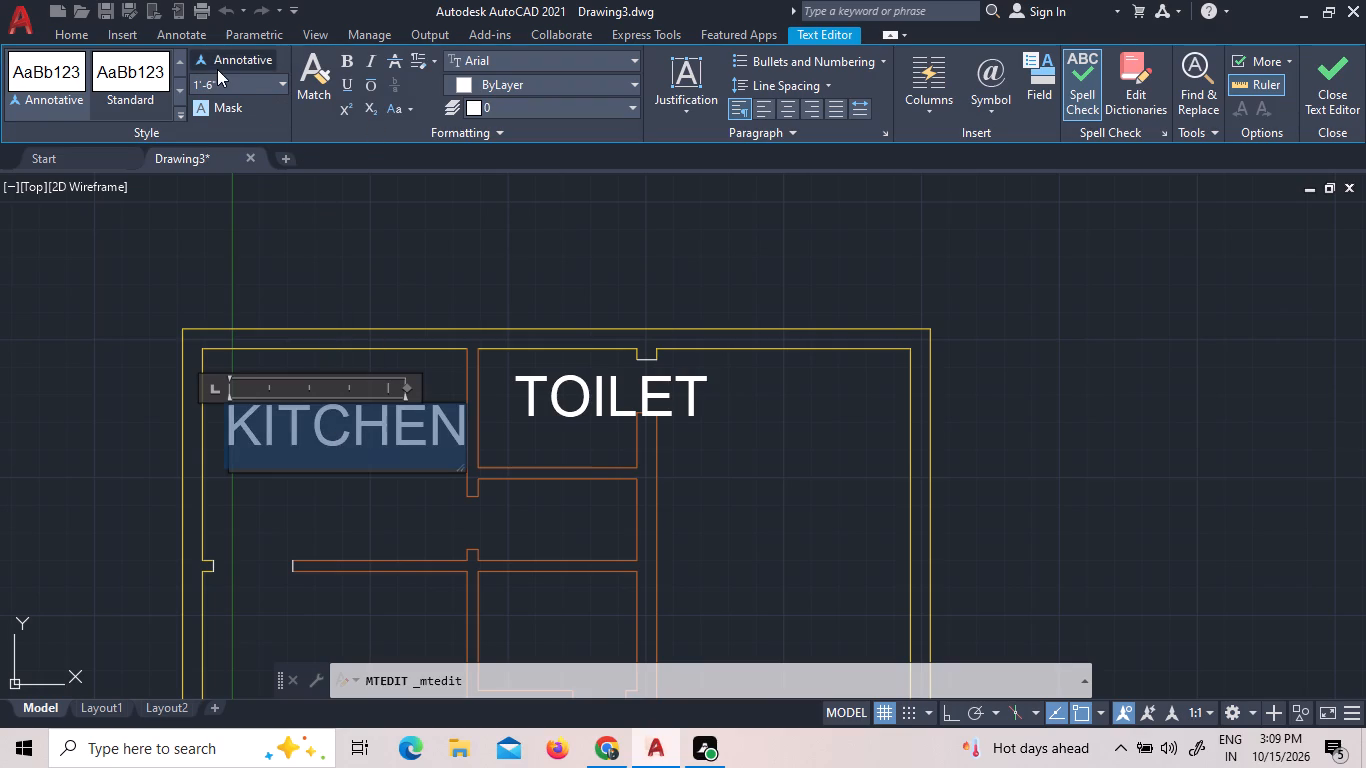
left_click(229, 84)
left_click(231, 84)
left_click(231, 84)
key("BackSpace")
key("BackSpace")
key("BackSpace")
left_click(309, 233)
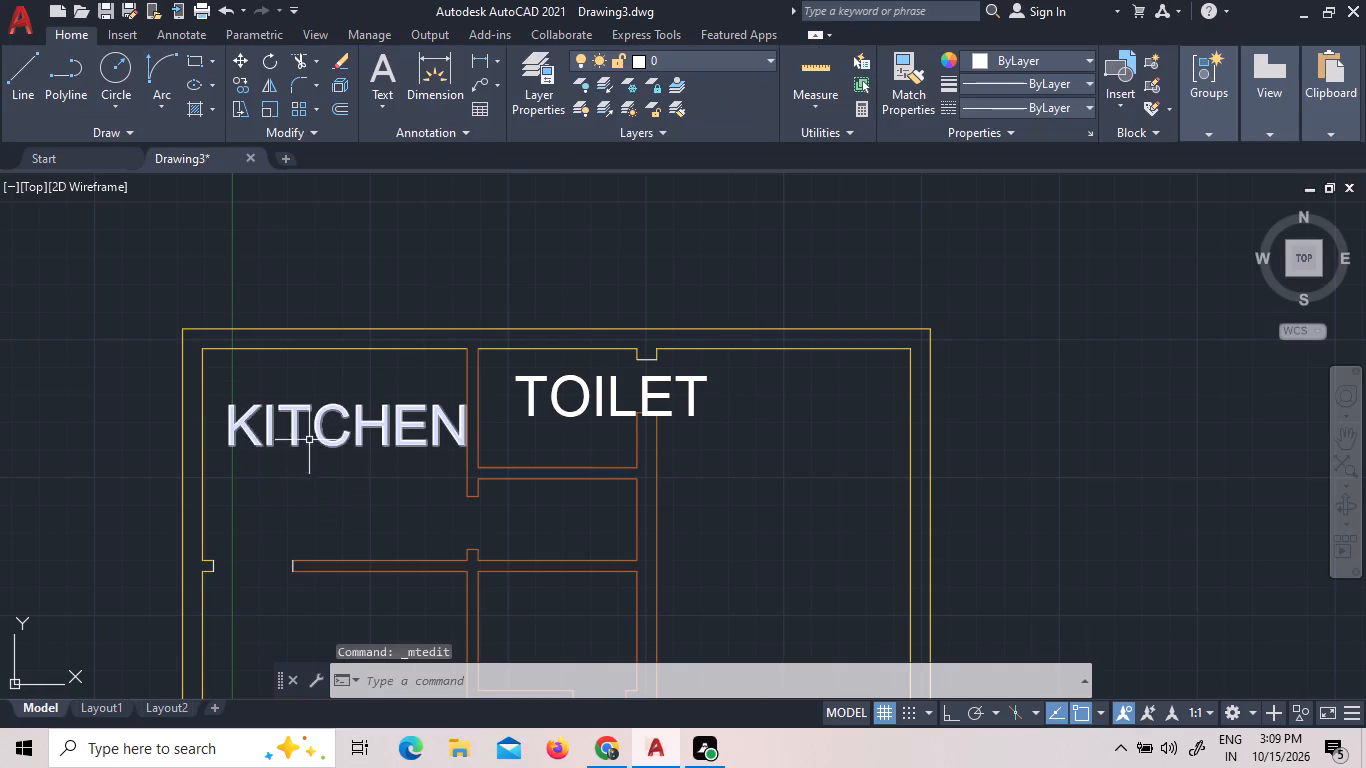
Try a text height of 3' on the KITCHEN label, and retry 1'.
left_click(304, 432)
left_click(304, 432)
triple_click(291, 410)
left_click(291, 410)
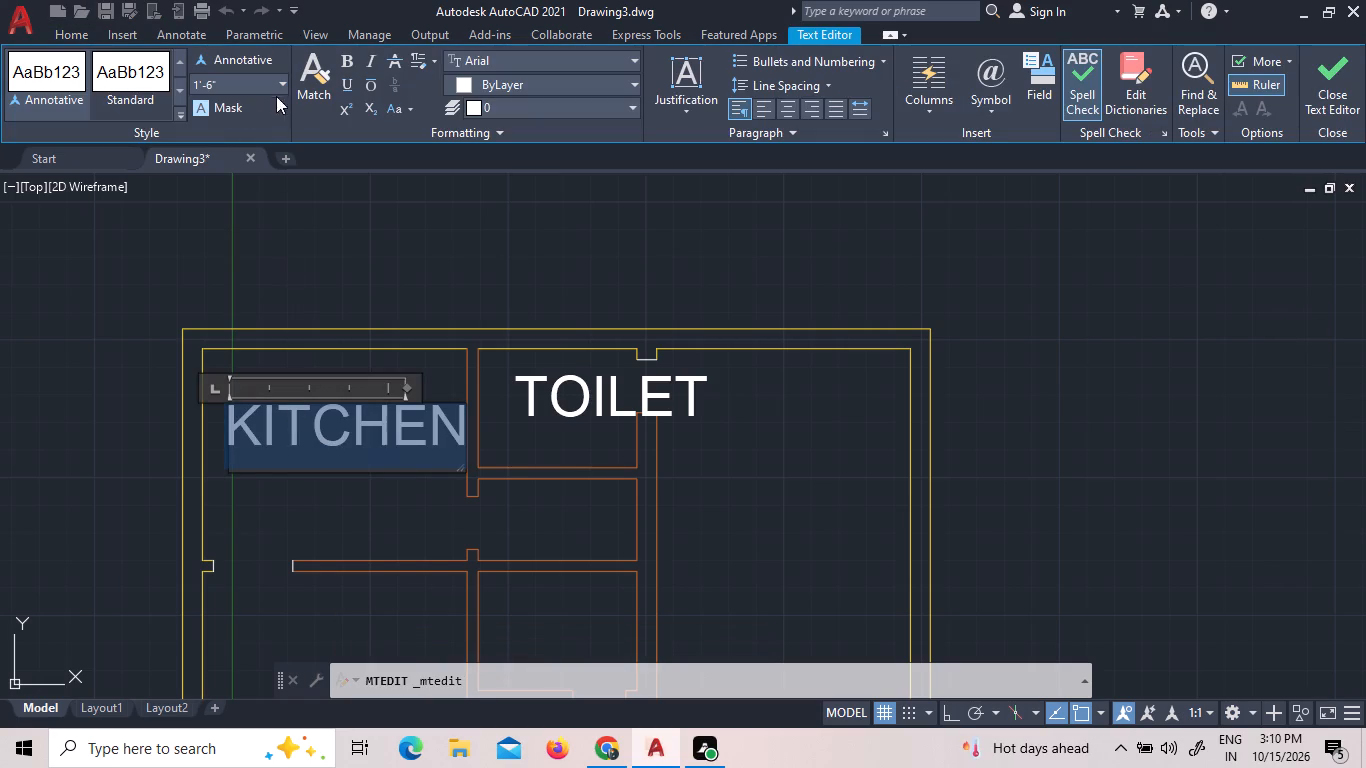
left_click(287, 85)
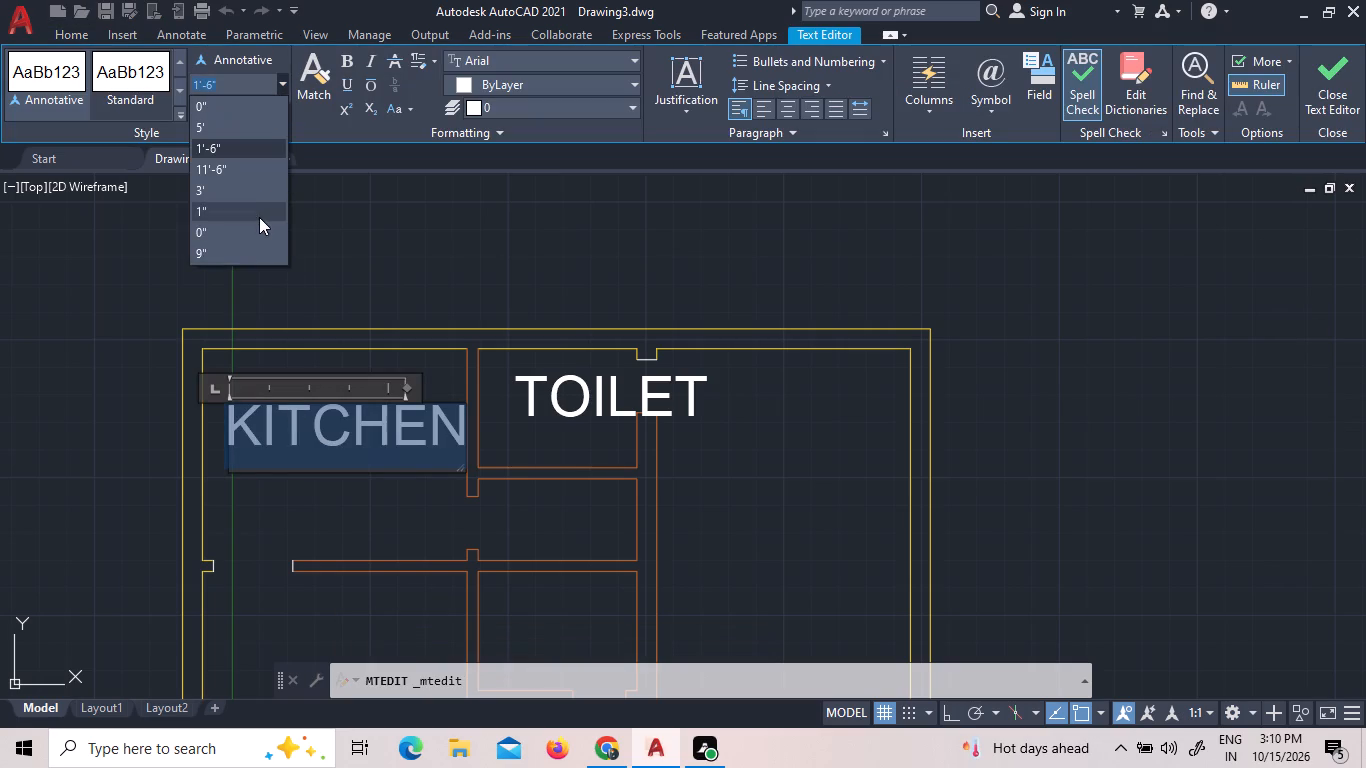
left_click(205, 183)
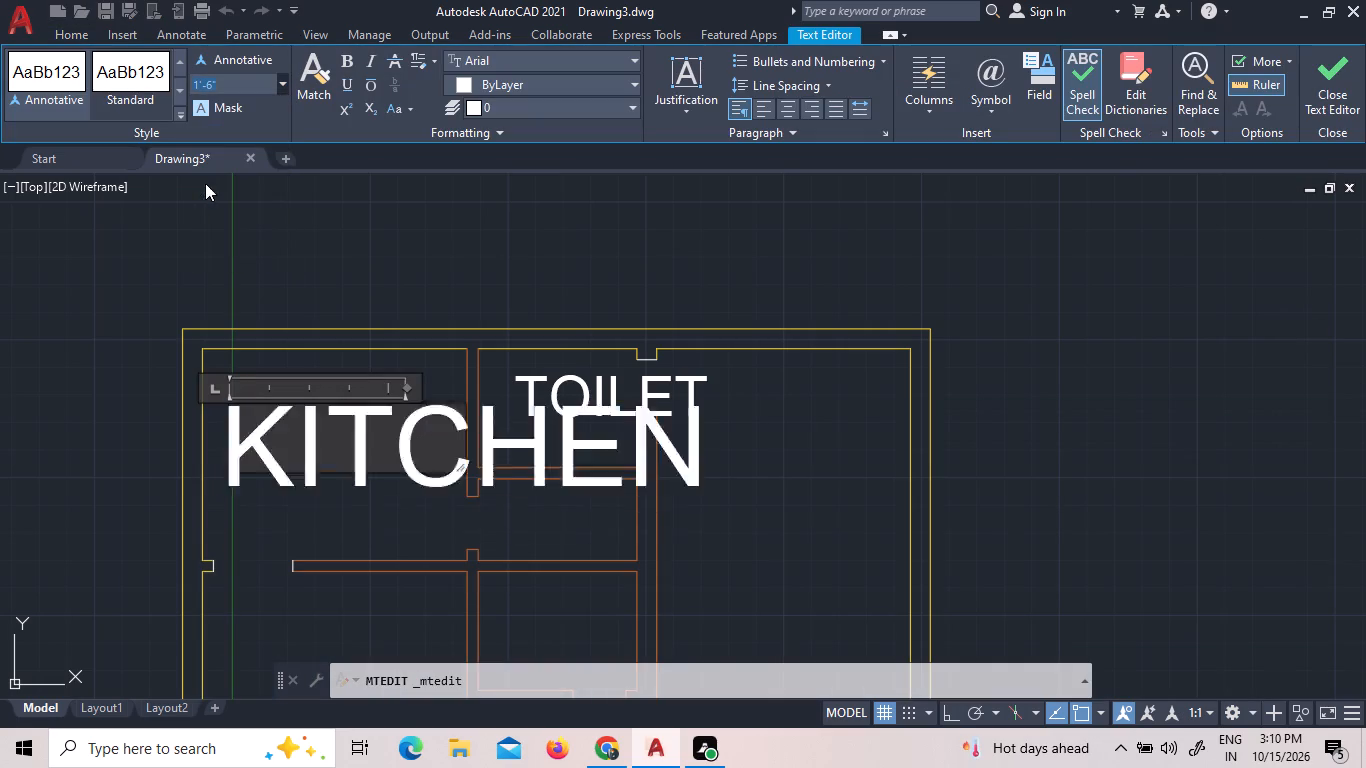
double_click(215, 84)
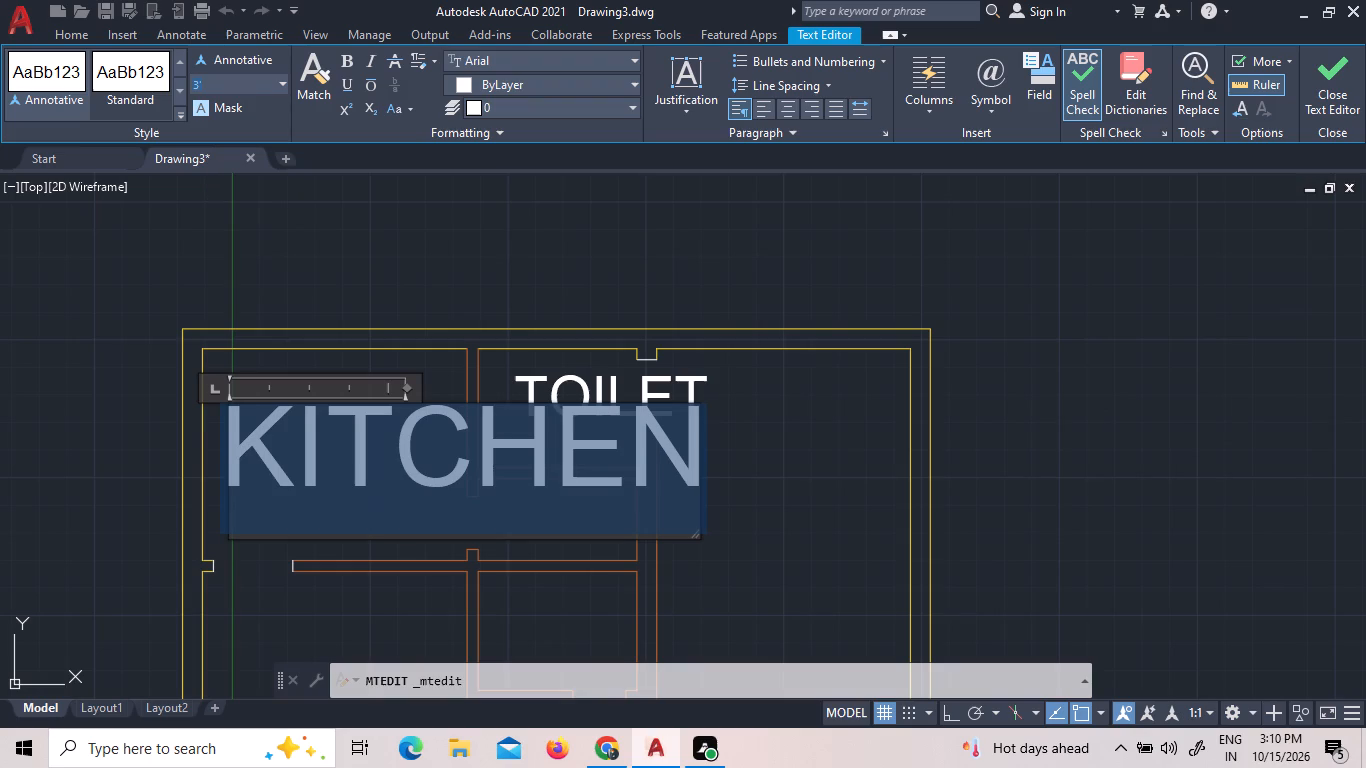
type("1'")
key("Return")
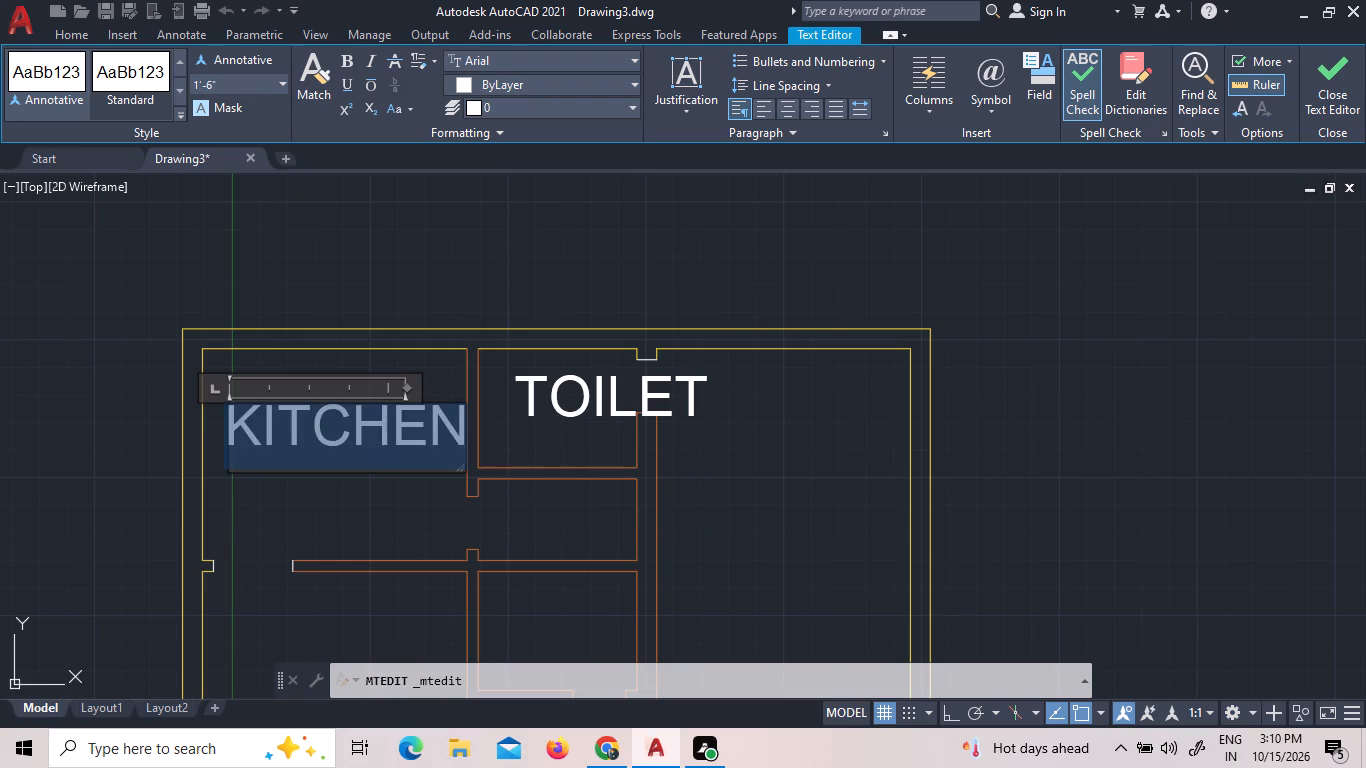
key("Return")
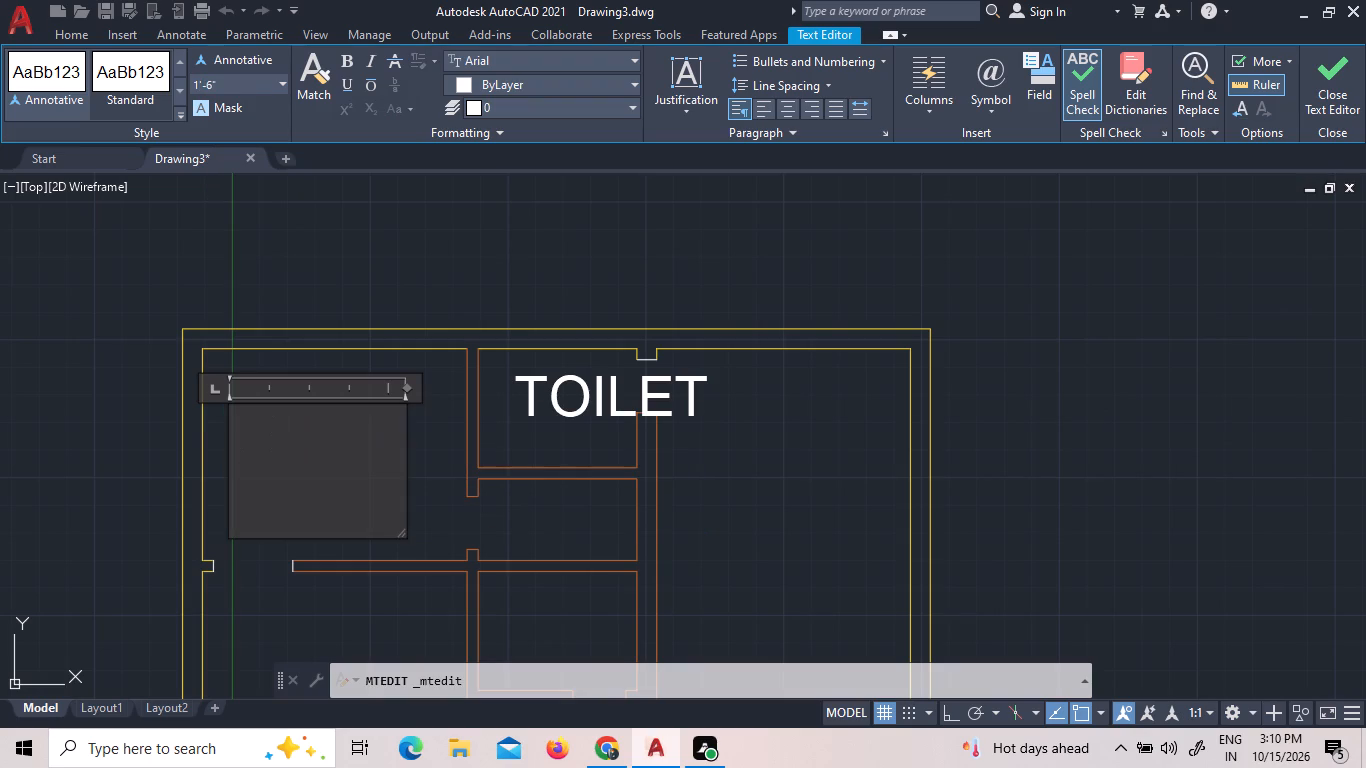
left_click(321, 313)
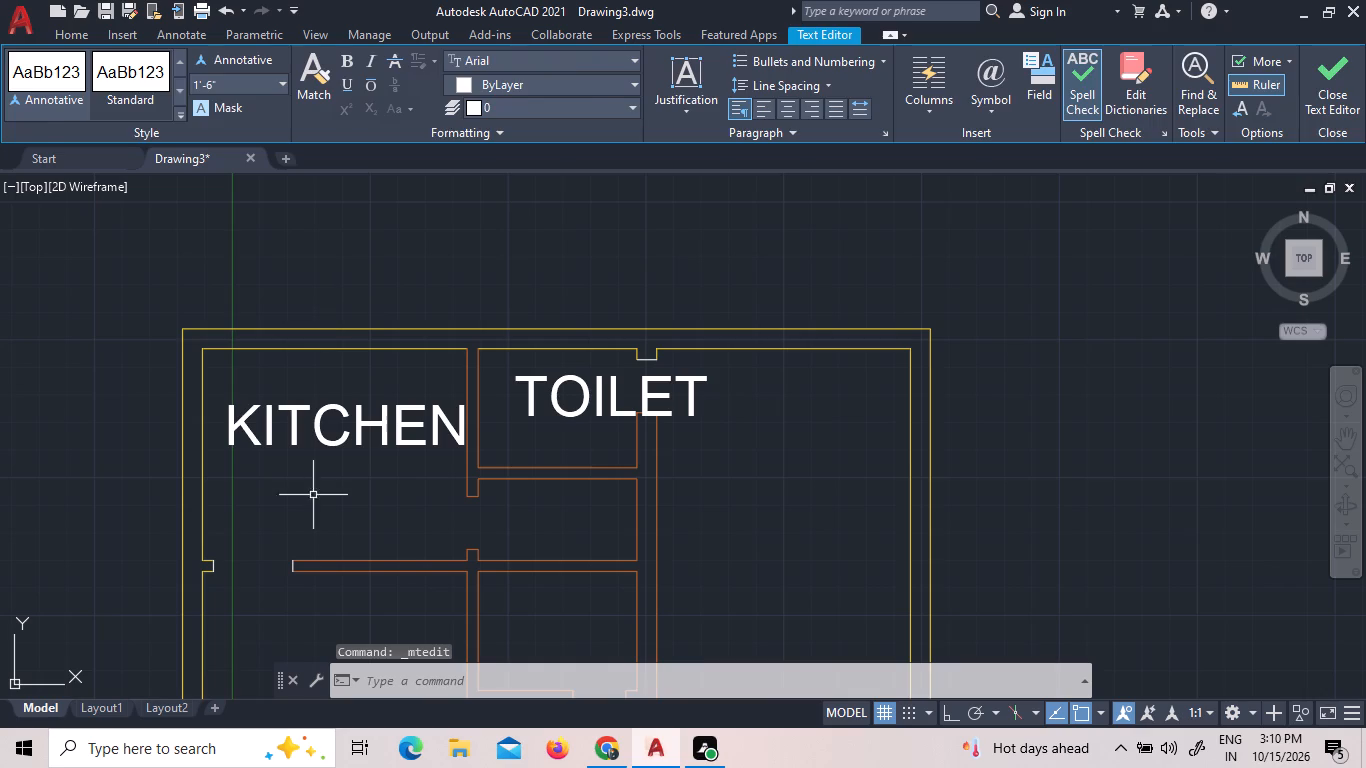
Set the text height of the whole KITCHEN label to 1' and close the text editor.
triple_click(296, 435)
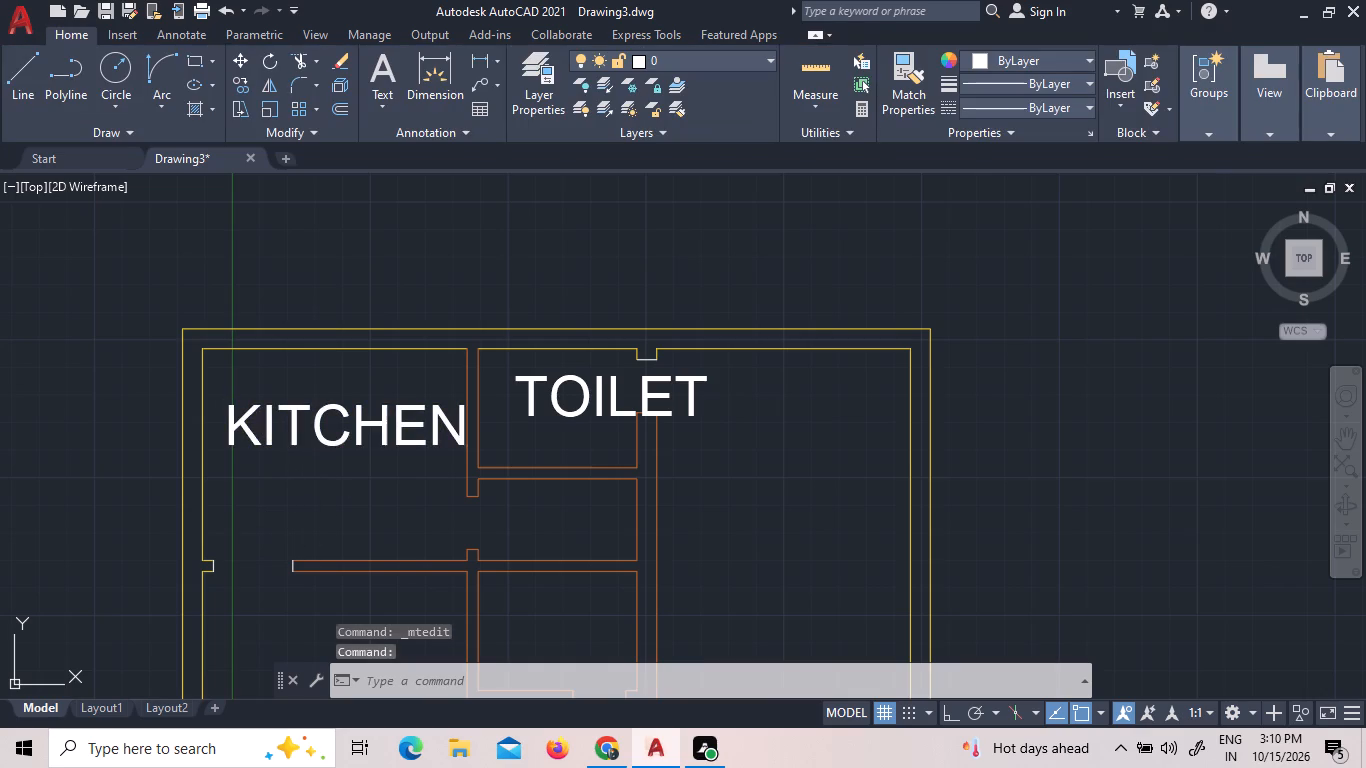
triple_click(296, 435)
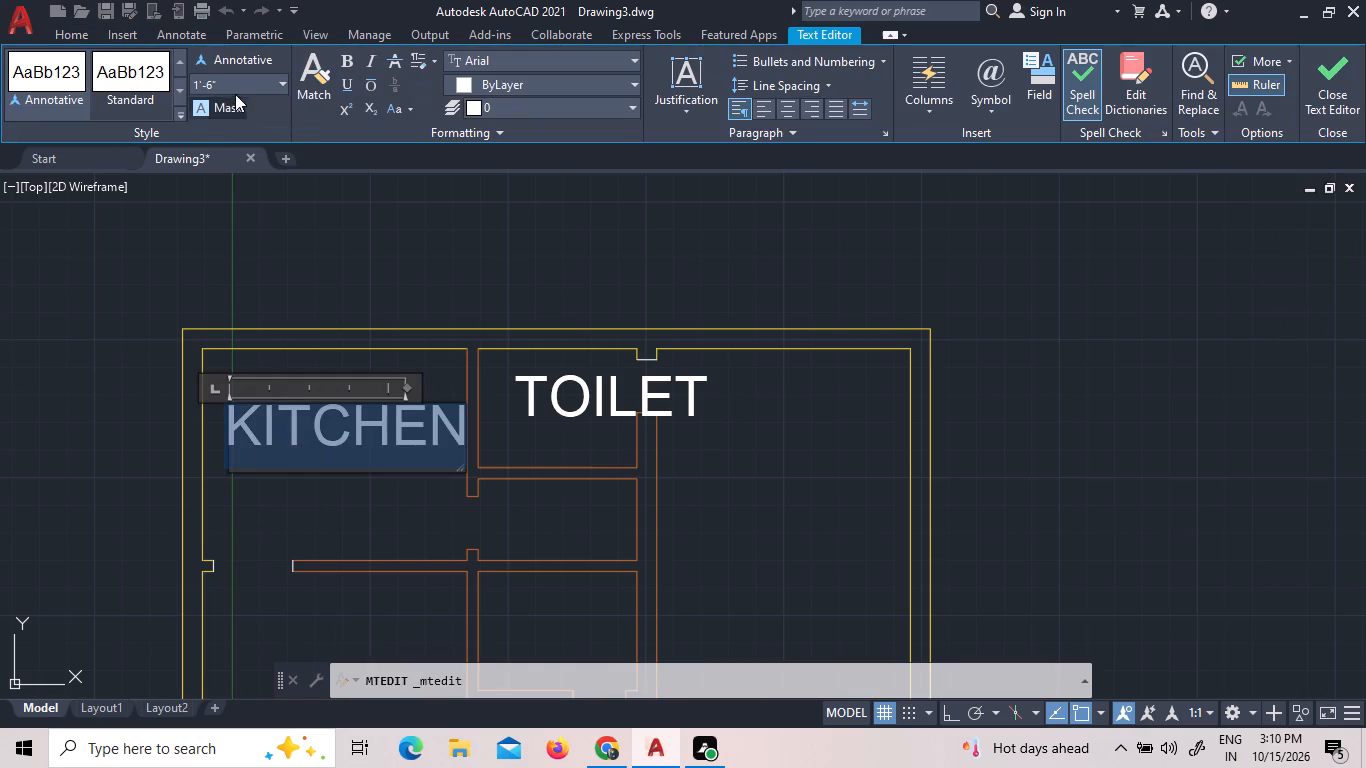
left_click(231, 78)
left_click(231, 78)
key("BackSpace")
key("BackSpace")
key("BackSpace")
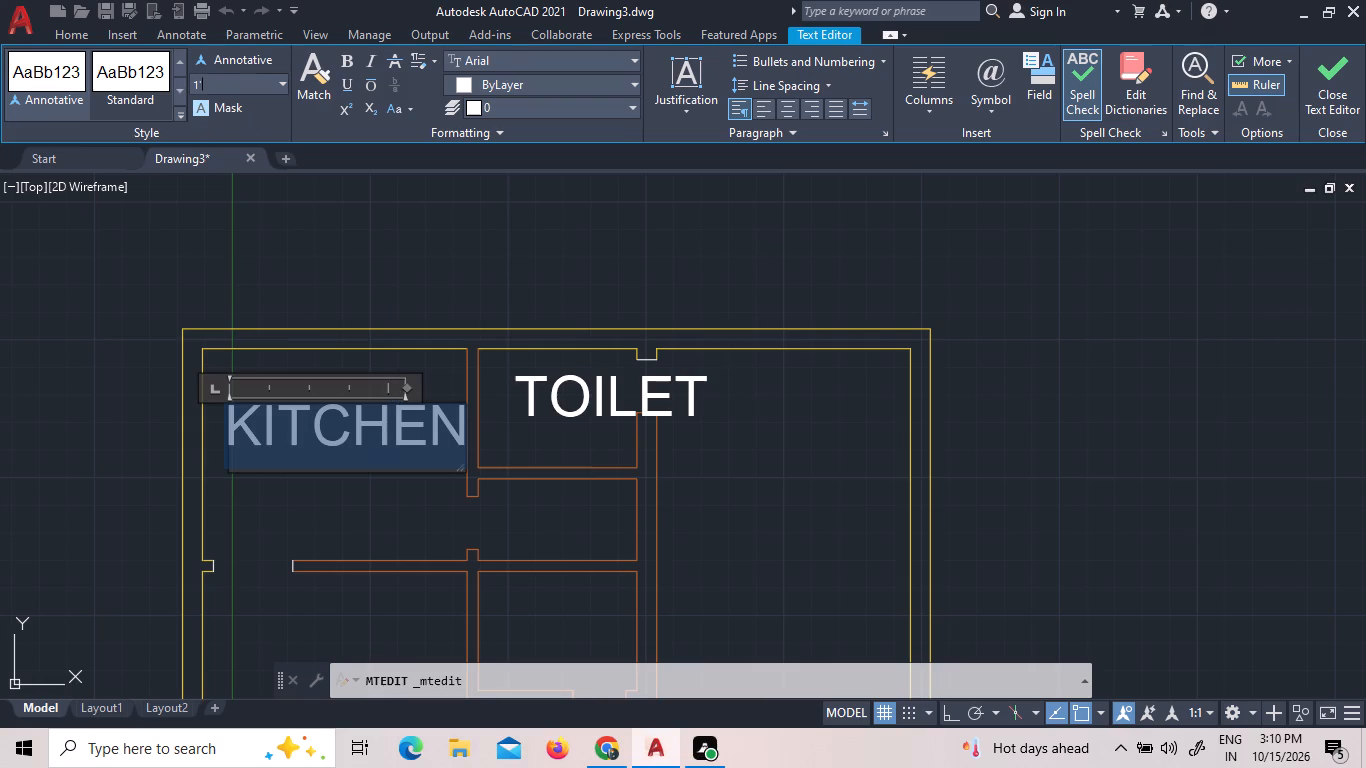
double_click(209, 78)
left_click_drag(208, 78, 187, 80)
key("Return")
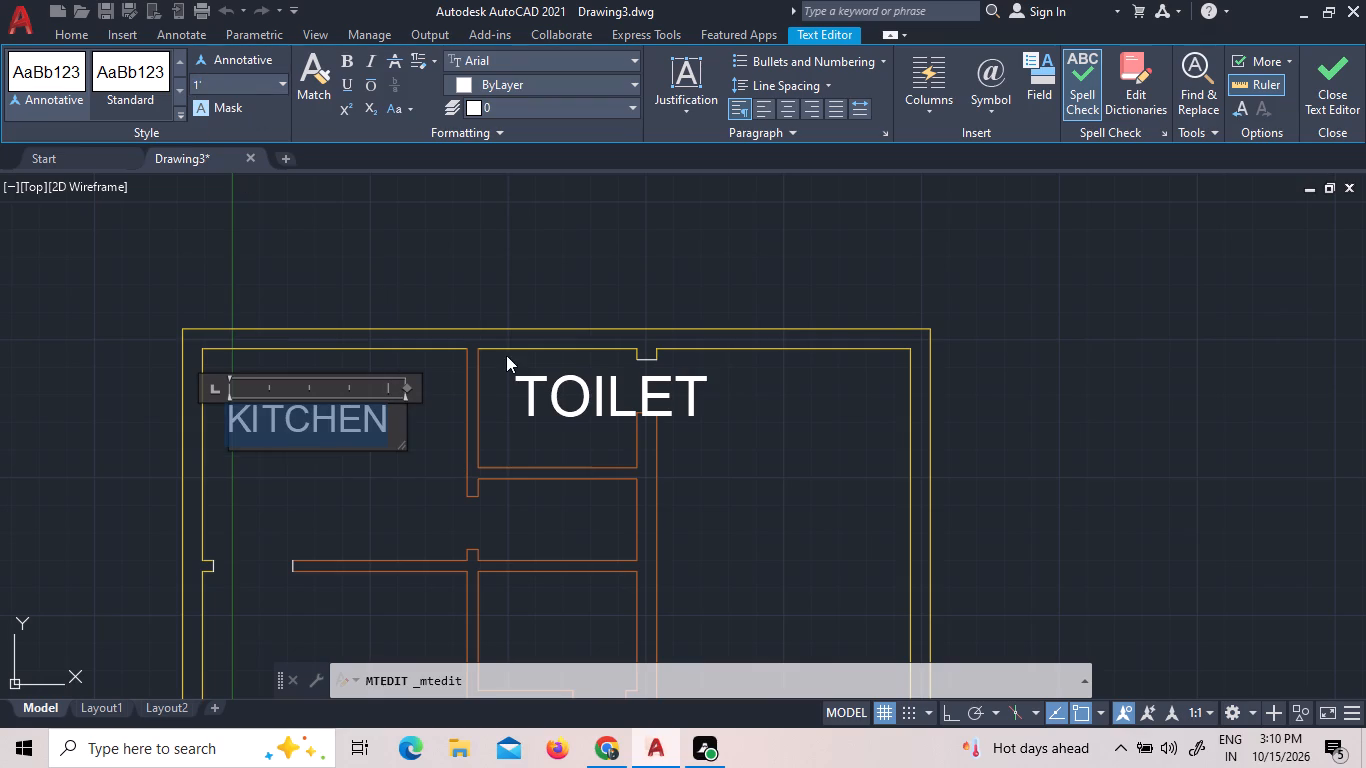
left_click(393, 256)
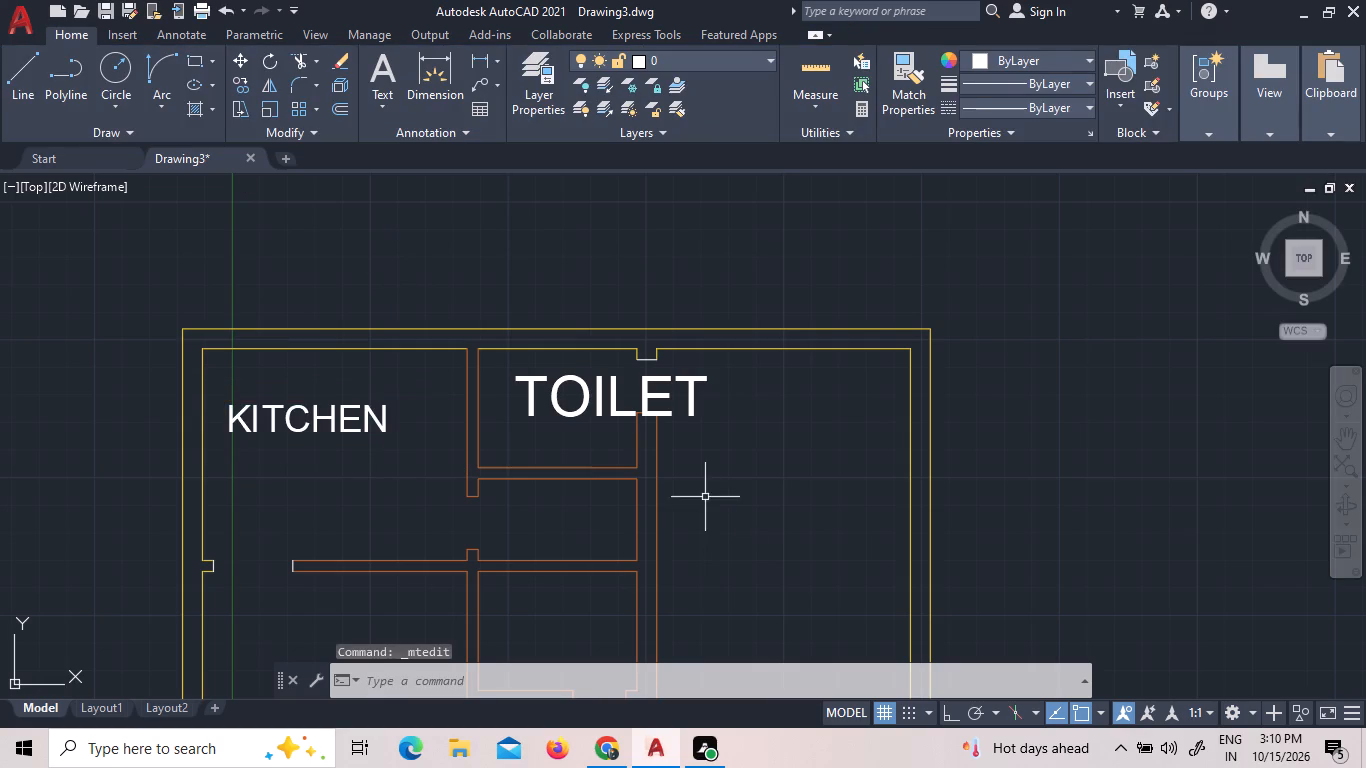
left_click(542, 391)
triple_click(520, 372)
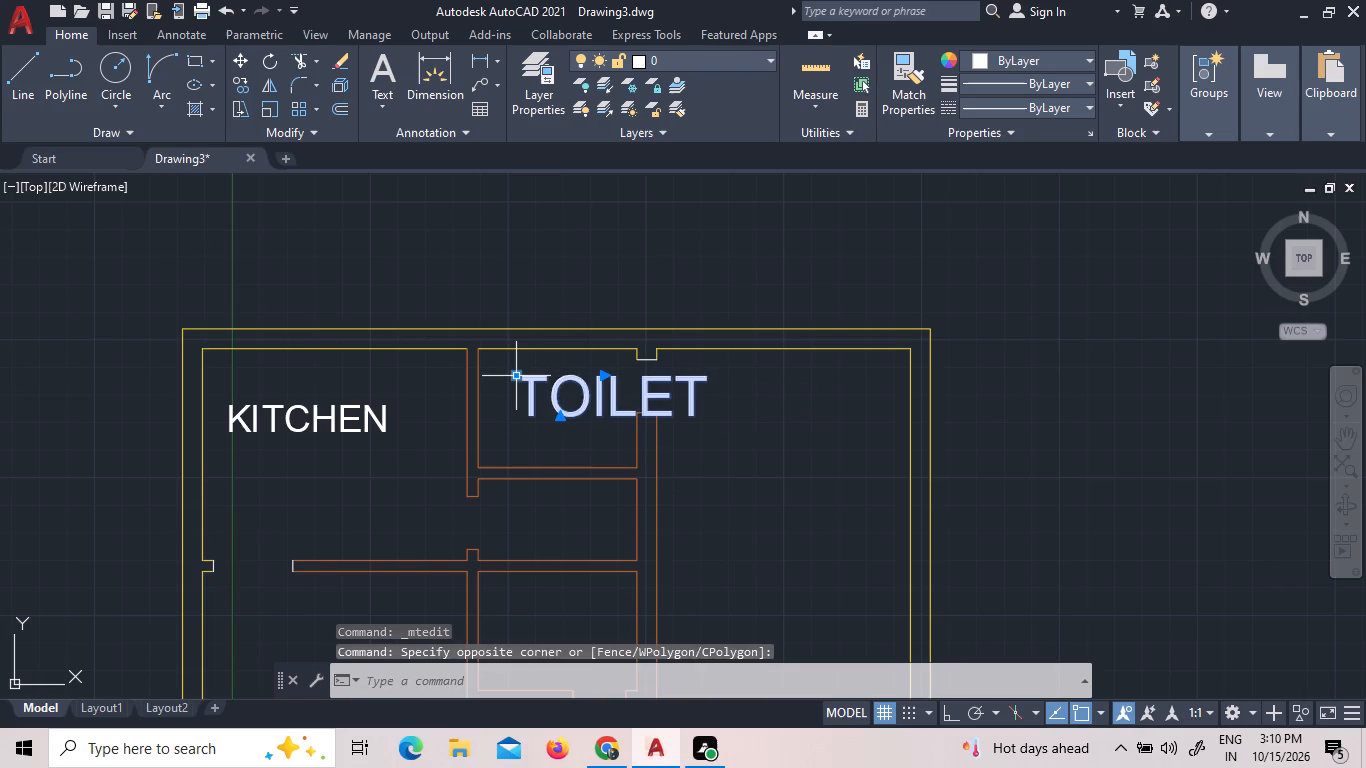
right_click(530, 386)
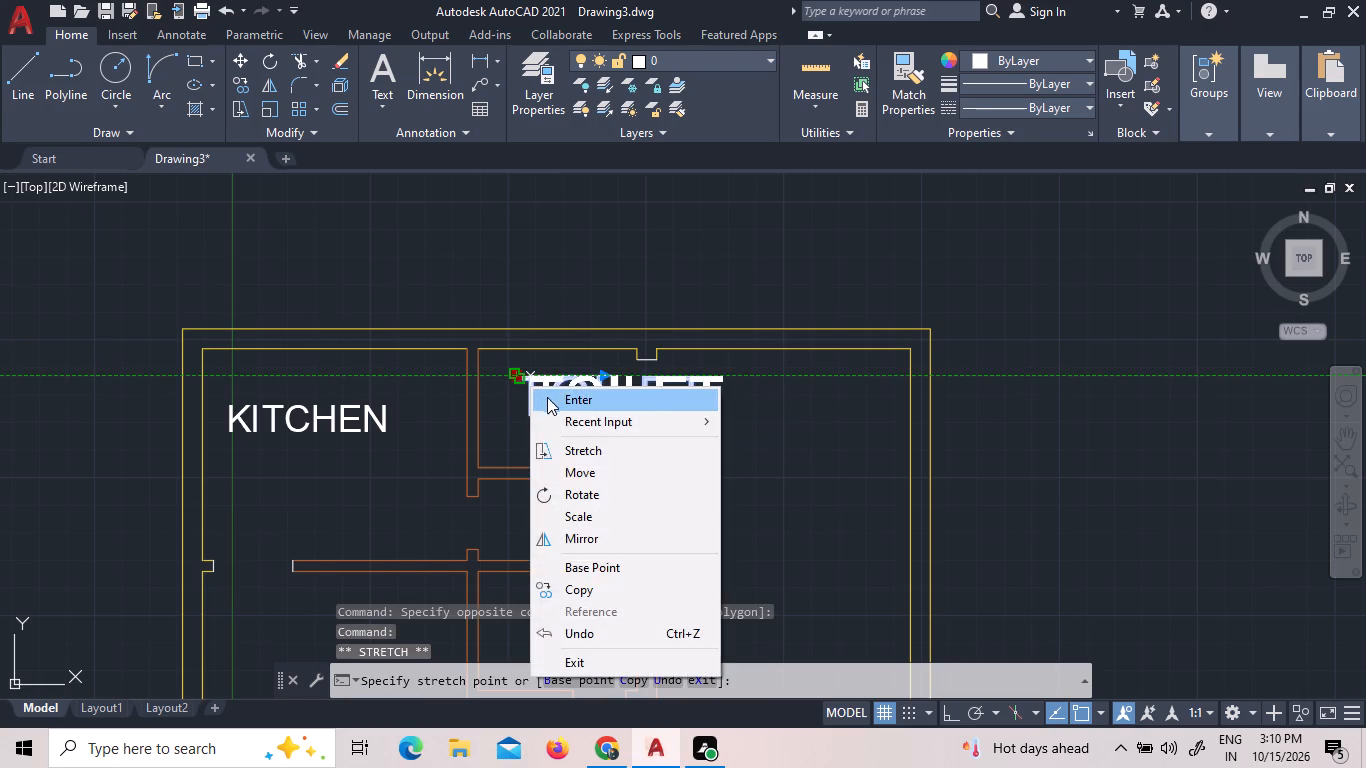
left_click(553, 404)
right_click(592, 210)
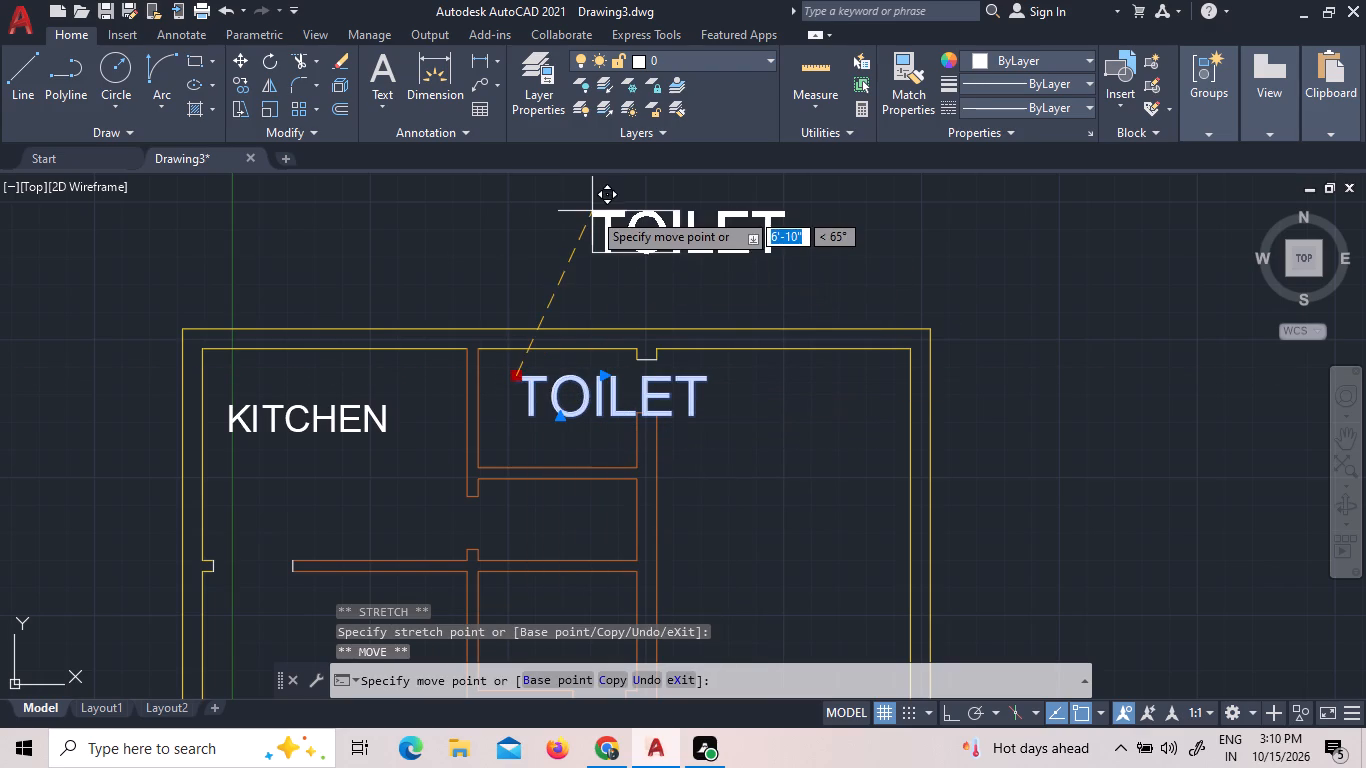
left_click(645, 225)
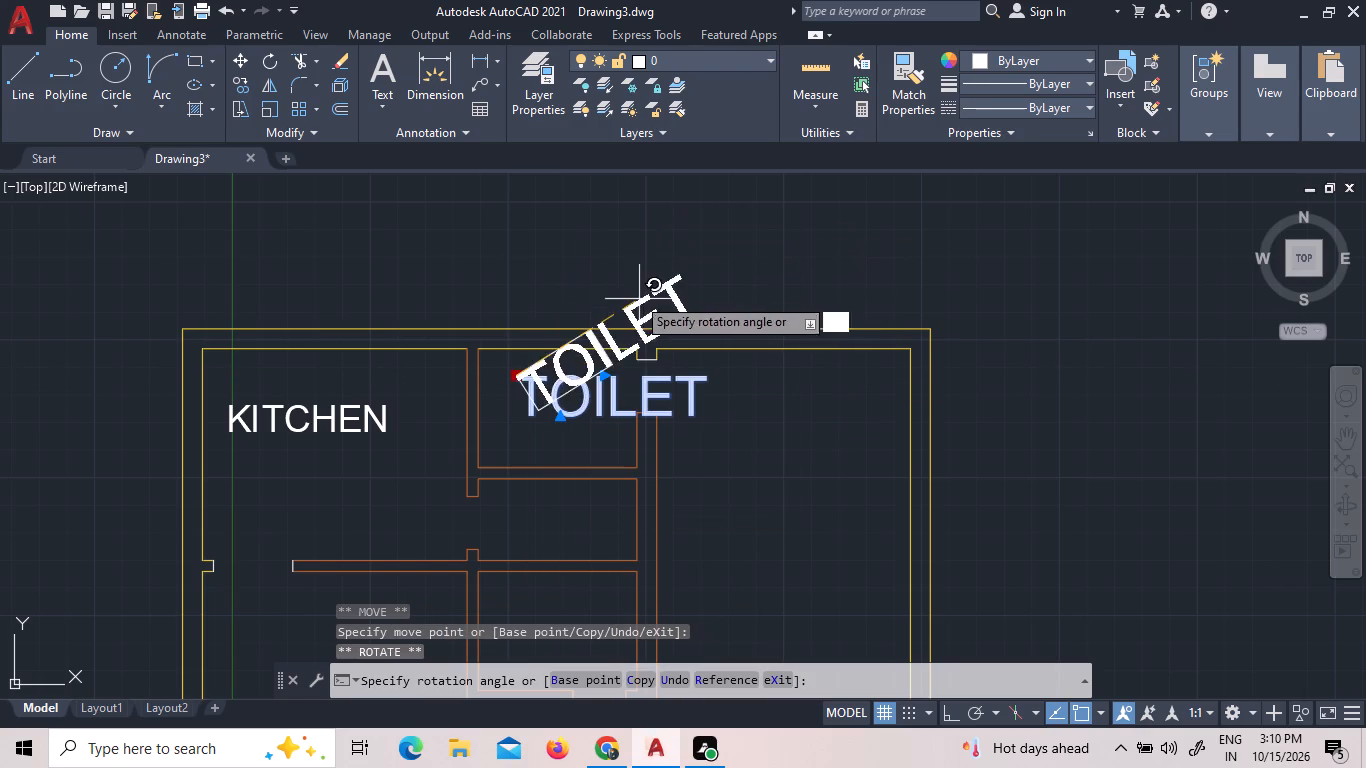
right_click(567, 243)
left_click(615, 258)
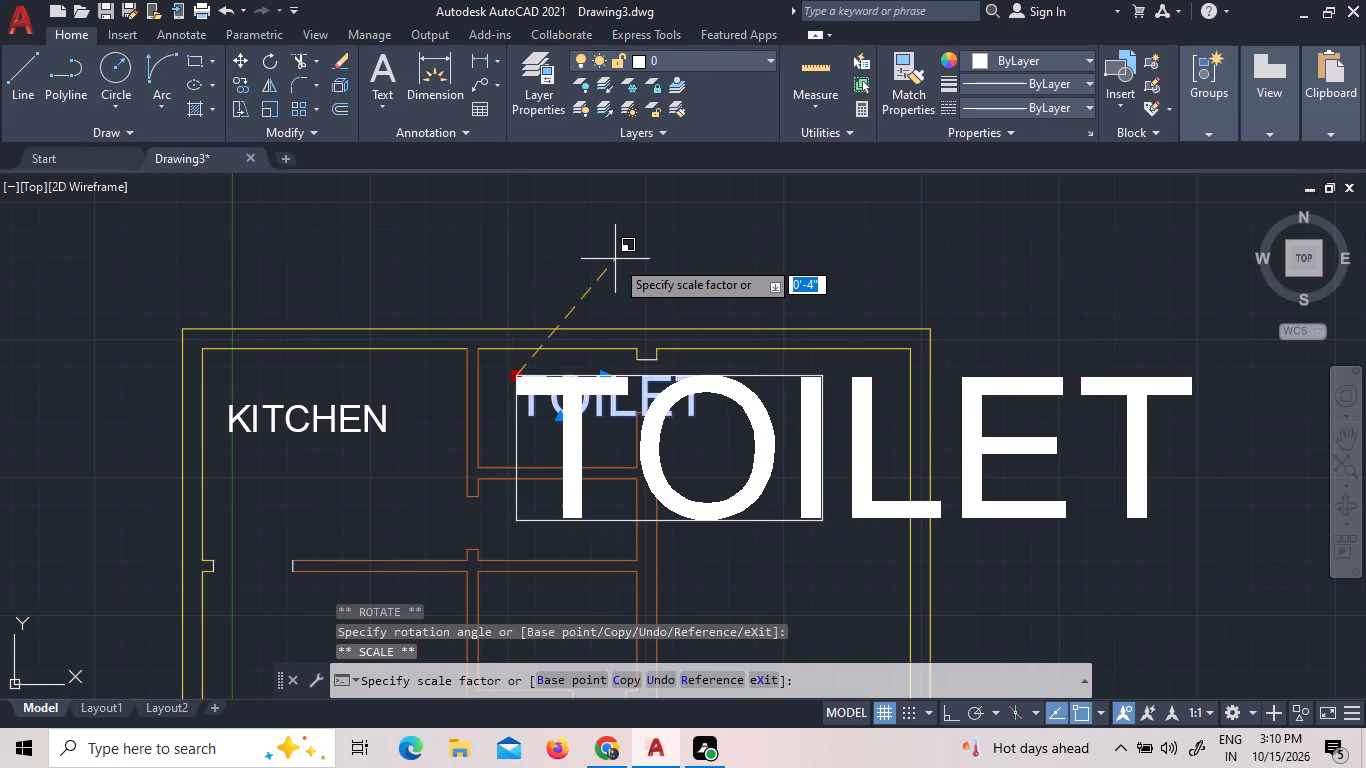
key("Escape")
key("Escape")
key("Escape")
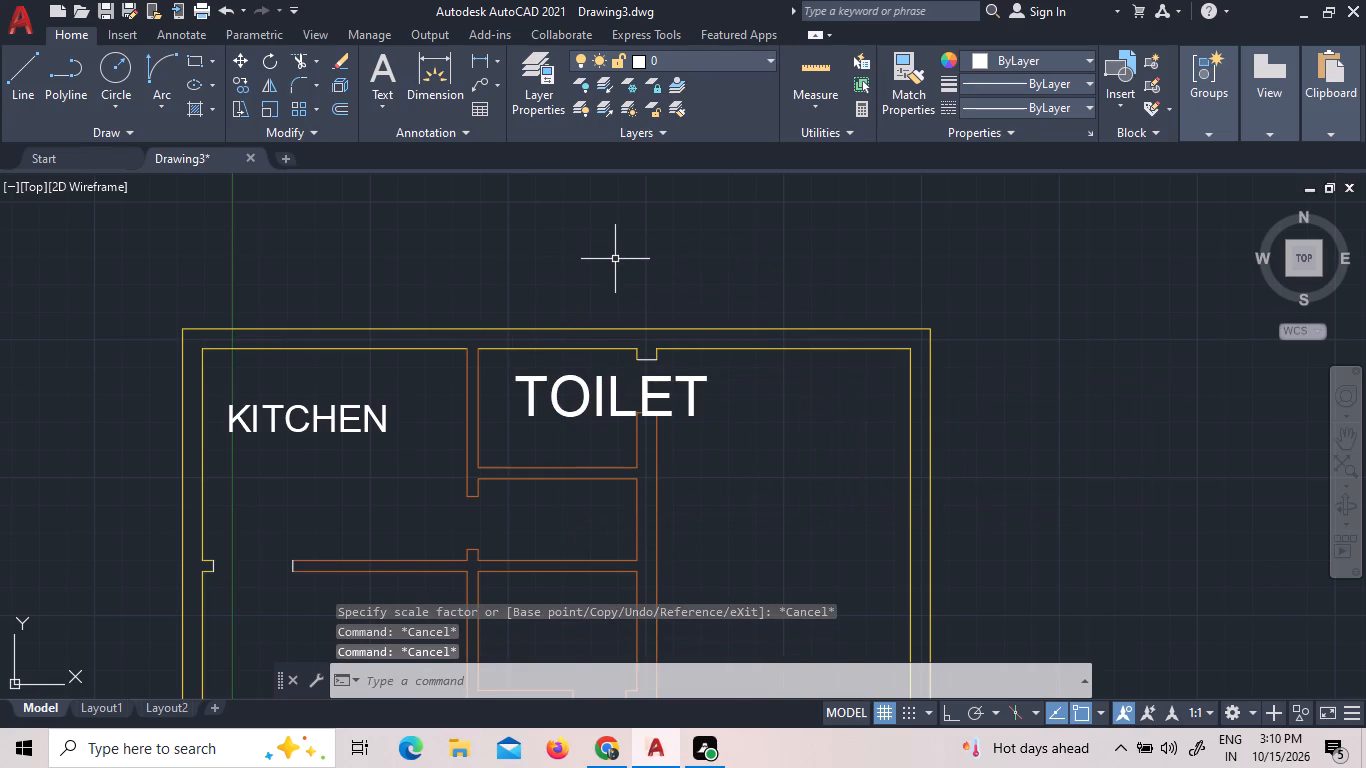
Set the text height of the whole TOILET label to 1' and close the text editor.
scroll(615, 259, "up", 1)
scroll(603, 459, "down", 3)
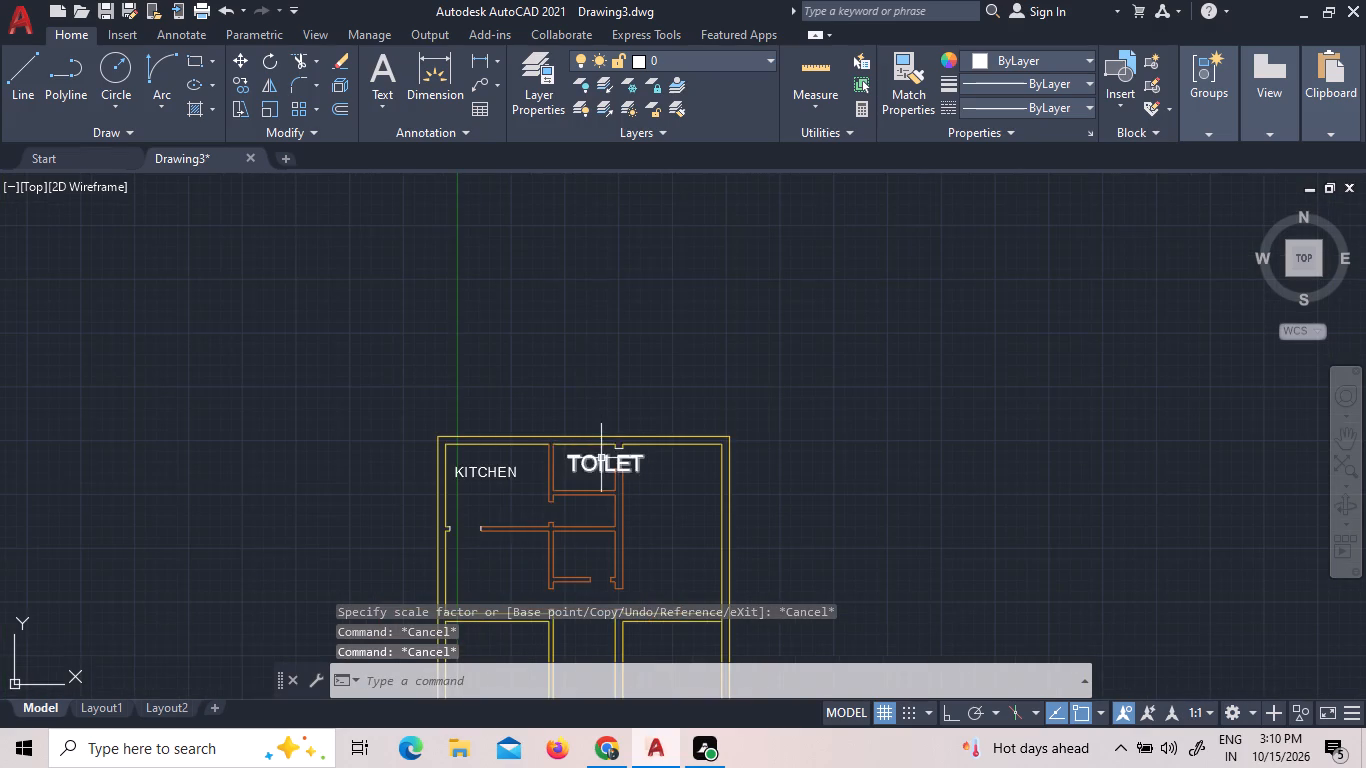
scroll(602, 460, "up", 2)
left_click(602, 460)
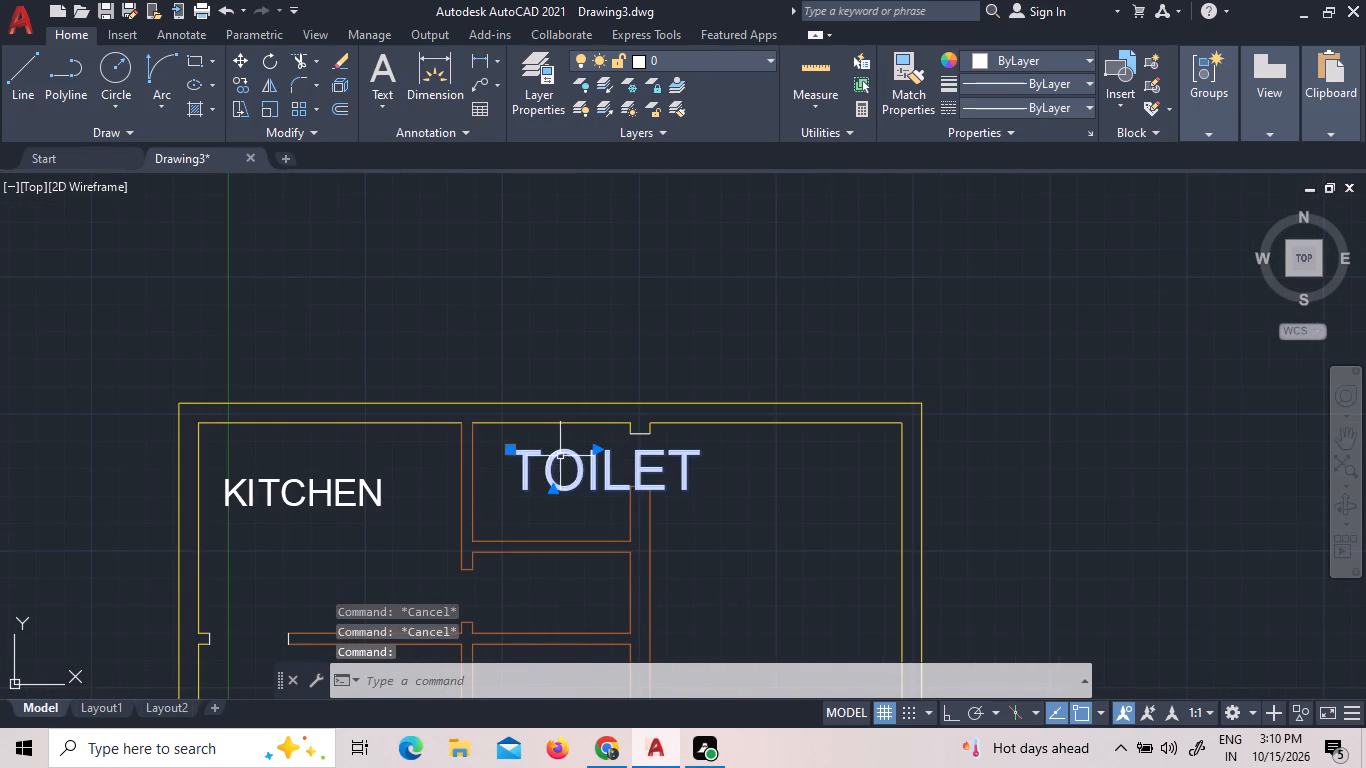
triple_click(538, 453)
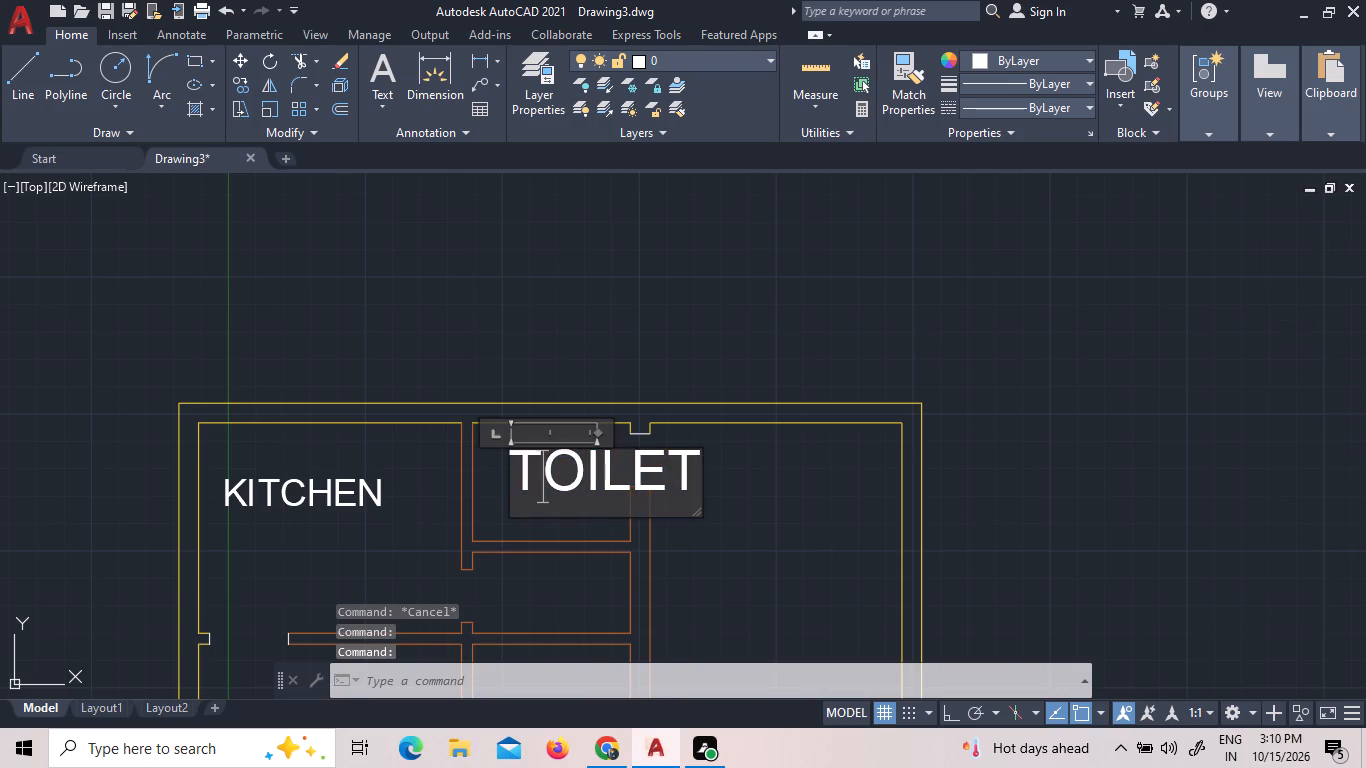
double_click(537, 453)
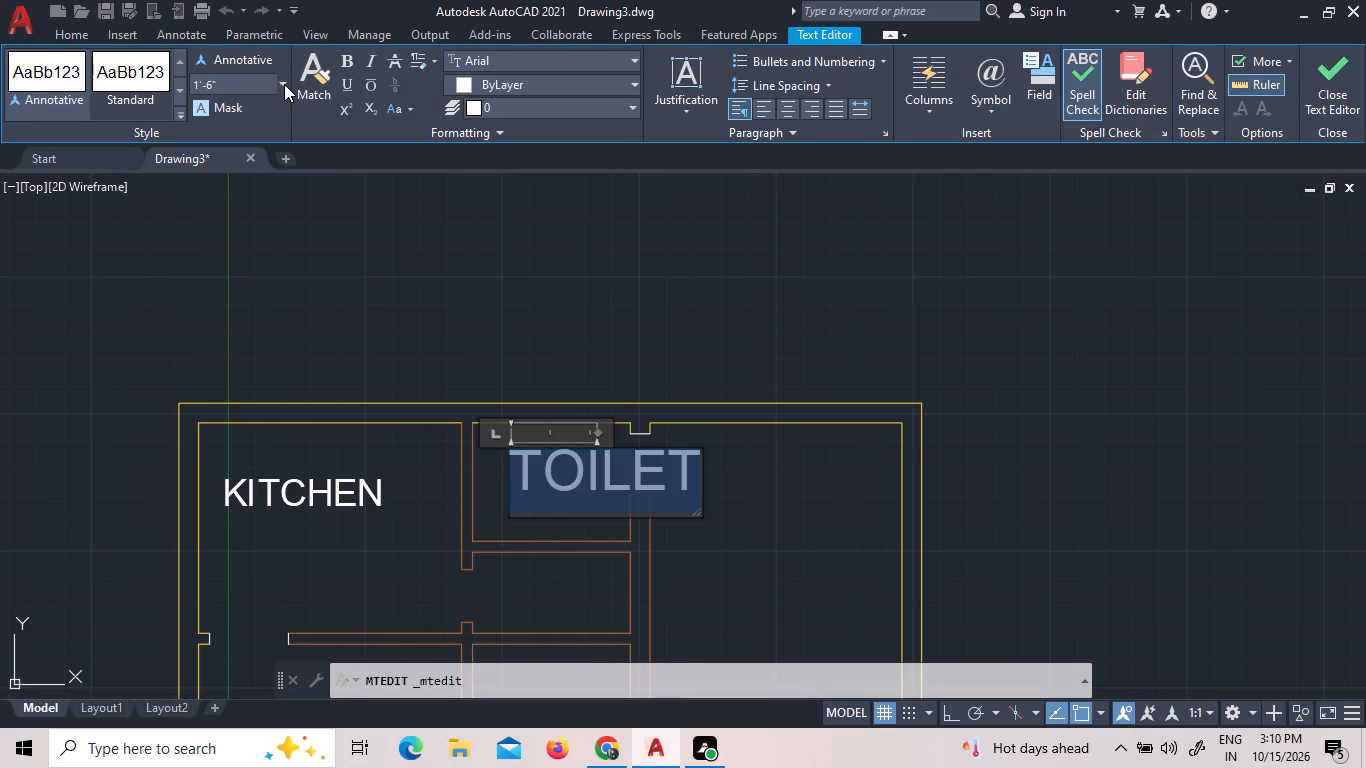
double_click(253, 87)
type("1'")
key("Return")
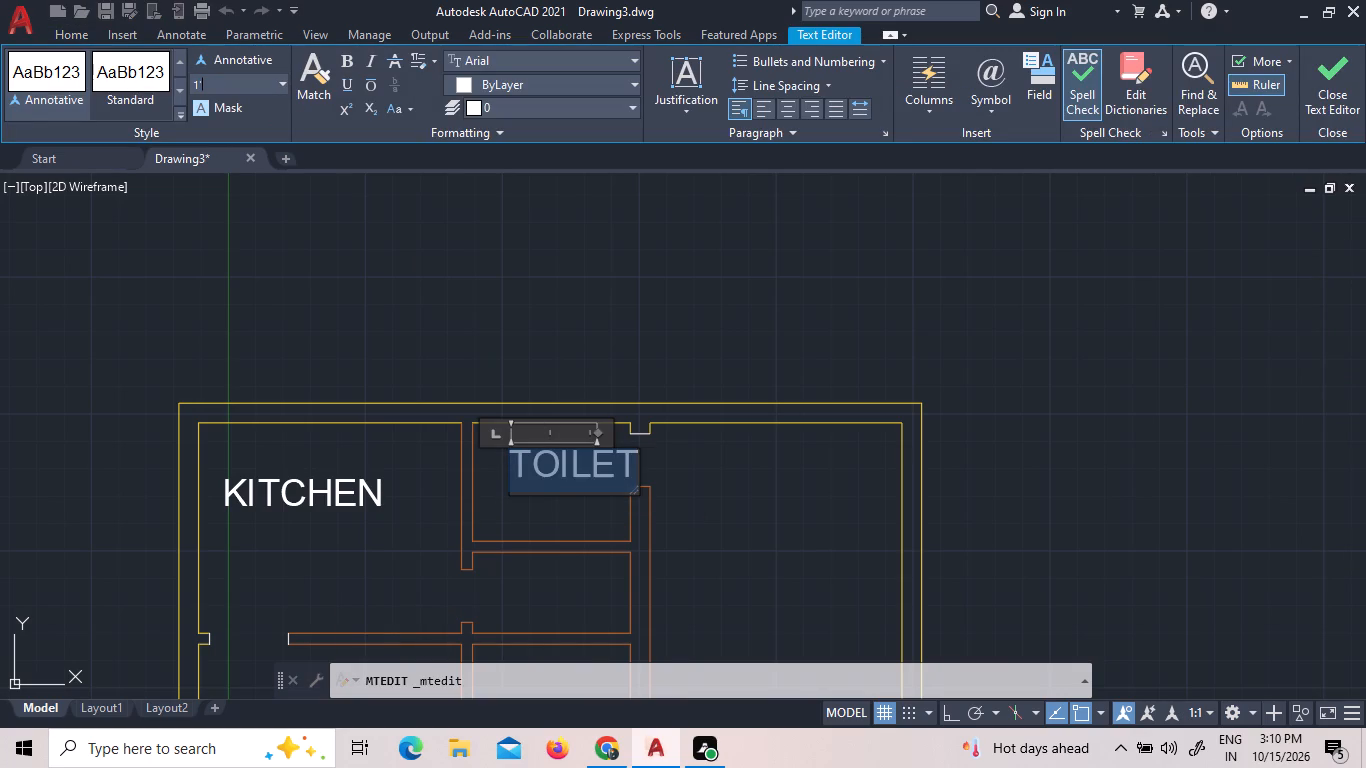
left_click(620, 294)
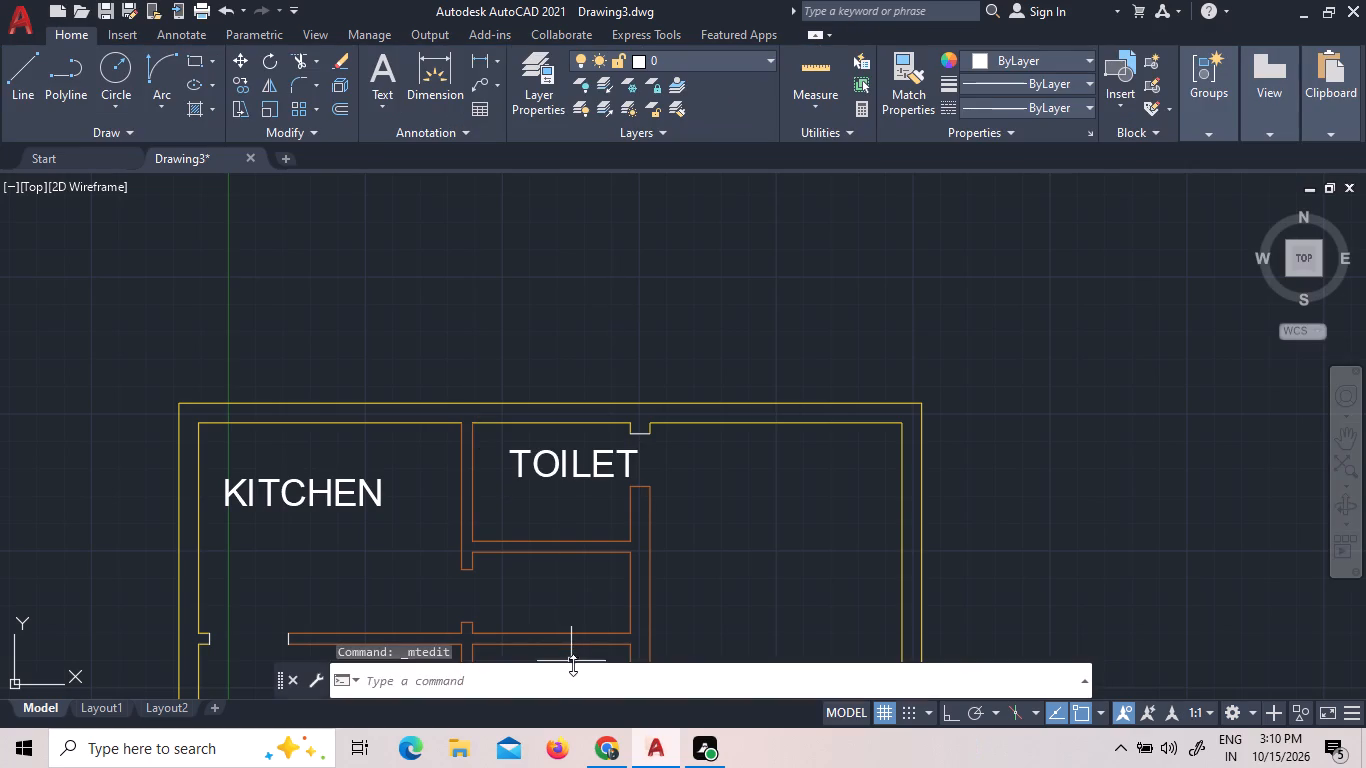
Move the TOILET label slightly towards the kitchen so it sits inside the small top room.
left_click(564, 467)
right_click(562, 459)
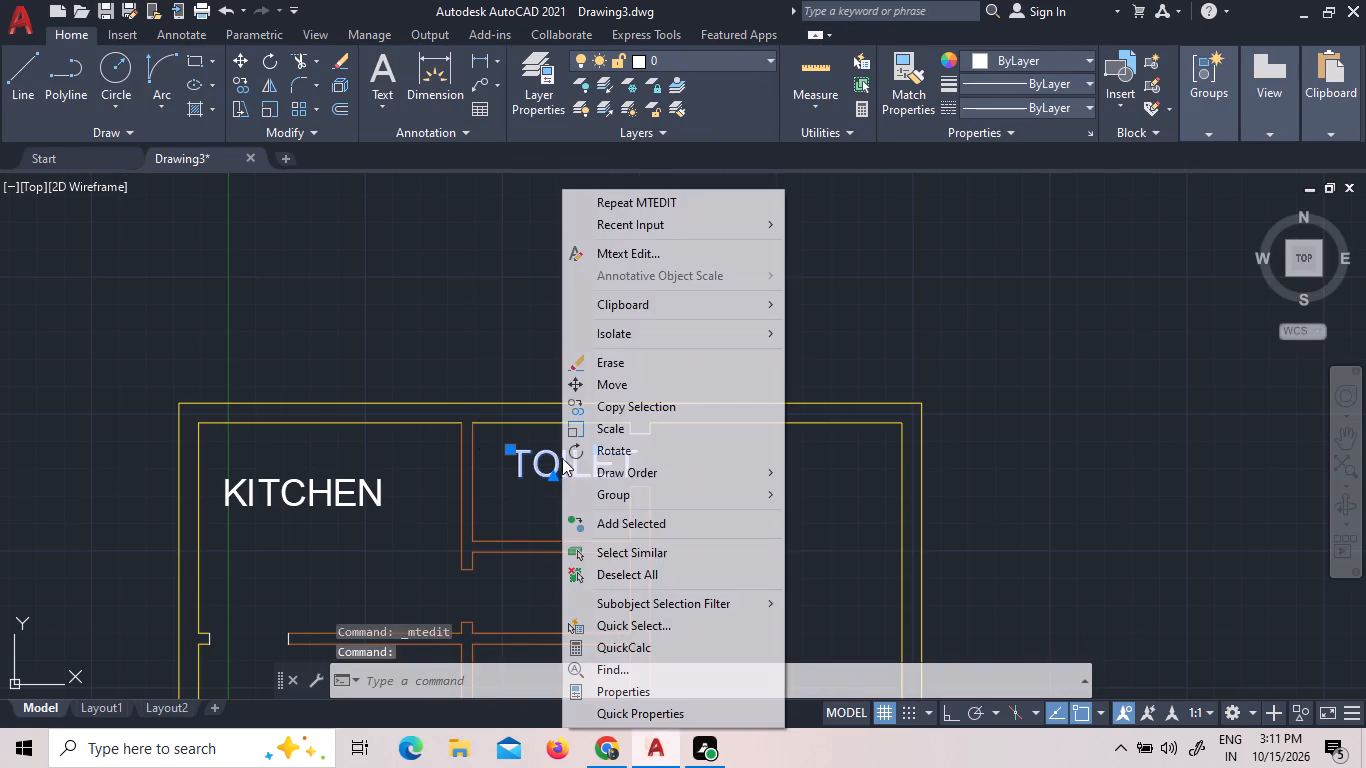
left_click(613, 391)
left_click(613, 467)
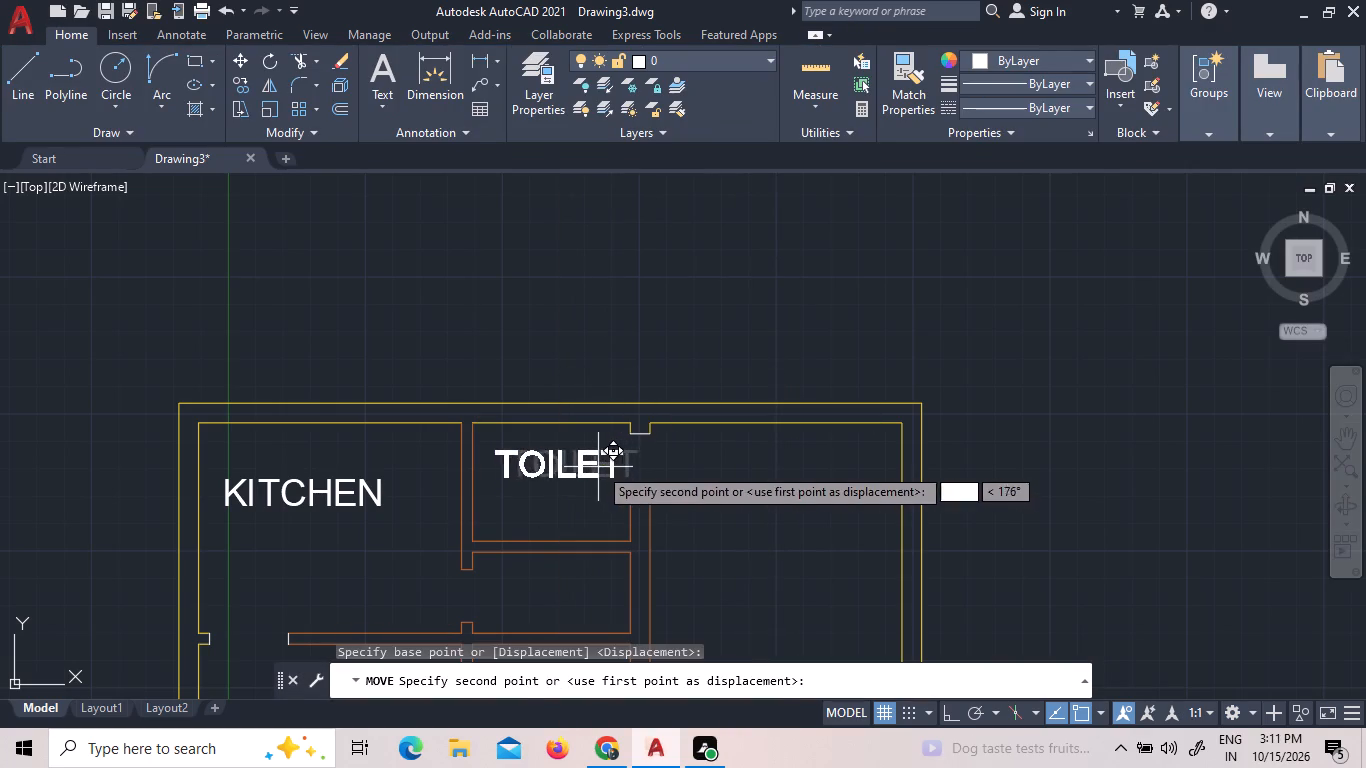
left_click(582, 462)
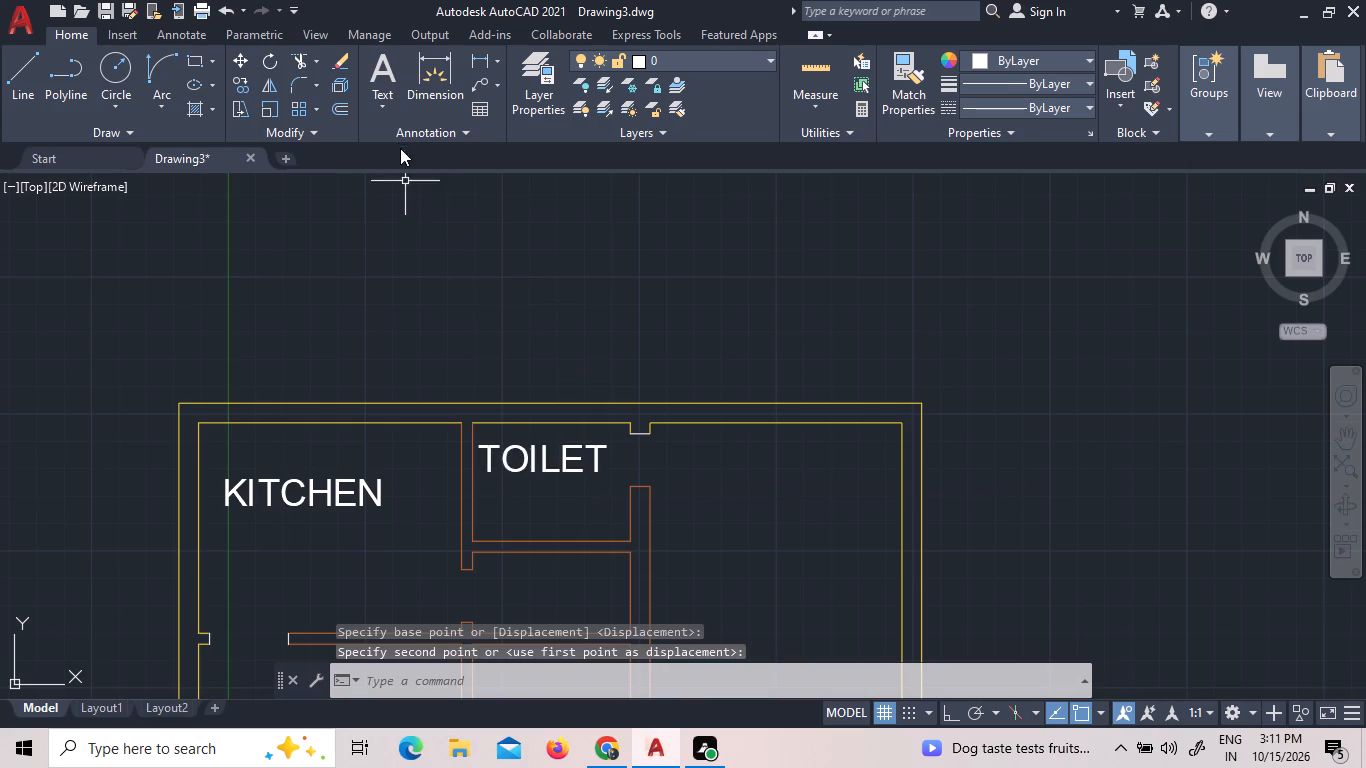
Copy the TOILET label into each of the two small rooms below the toilet.
left_click(511, 450)
right_click(518, 448)
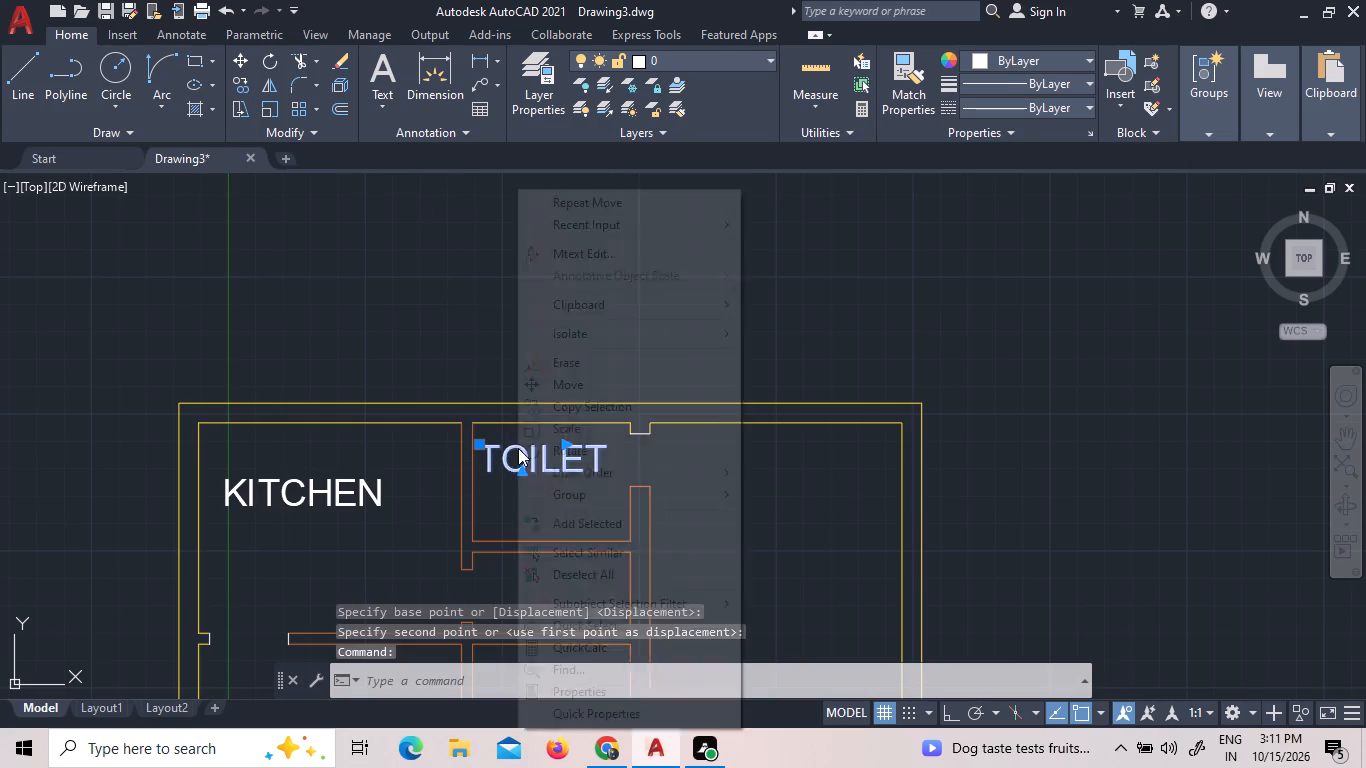
left_click(568, 405)
left_click(568, 443)
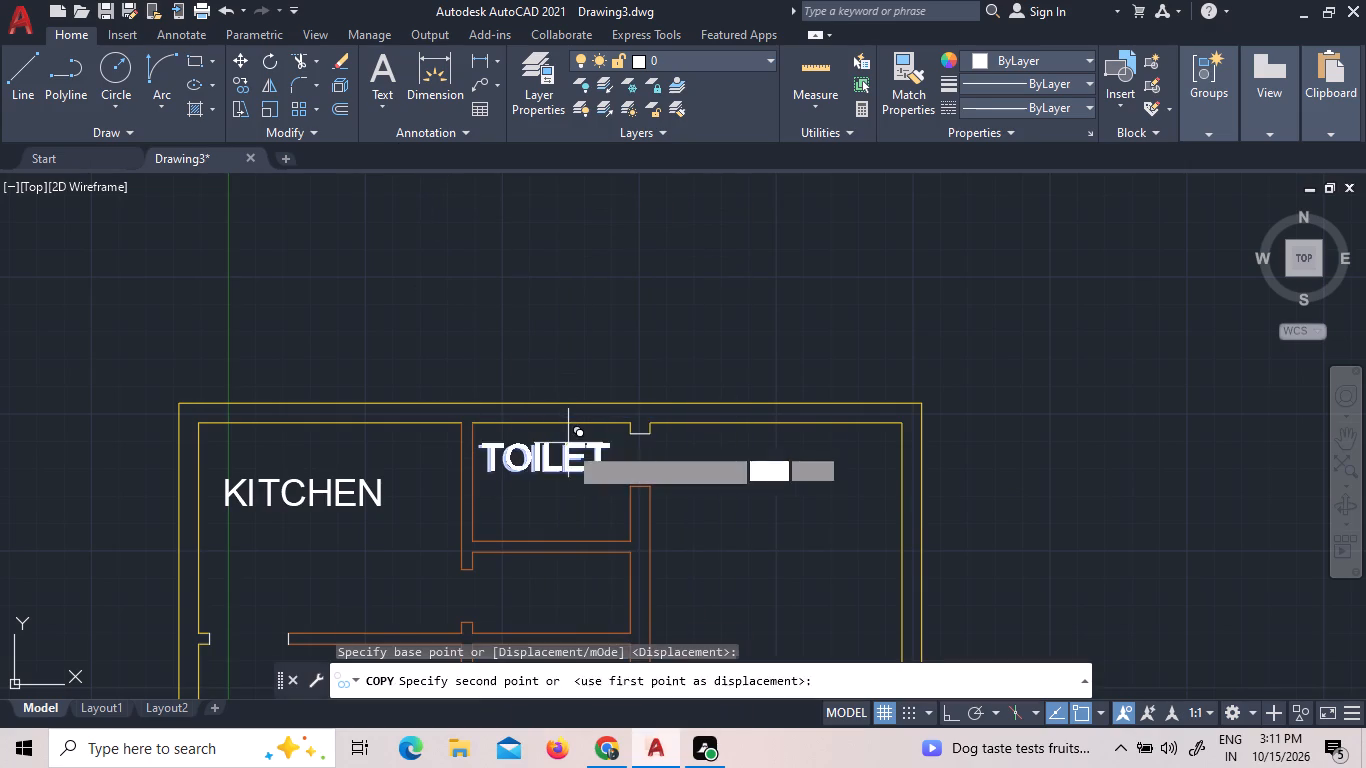
left_click(580, 590)
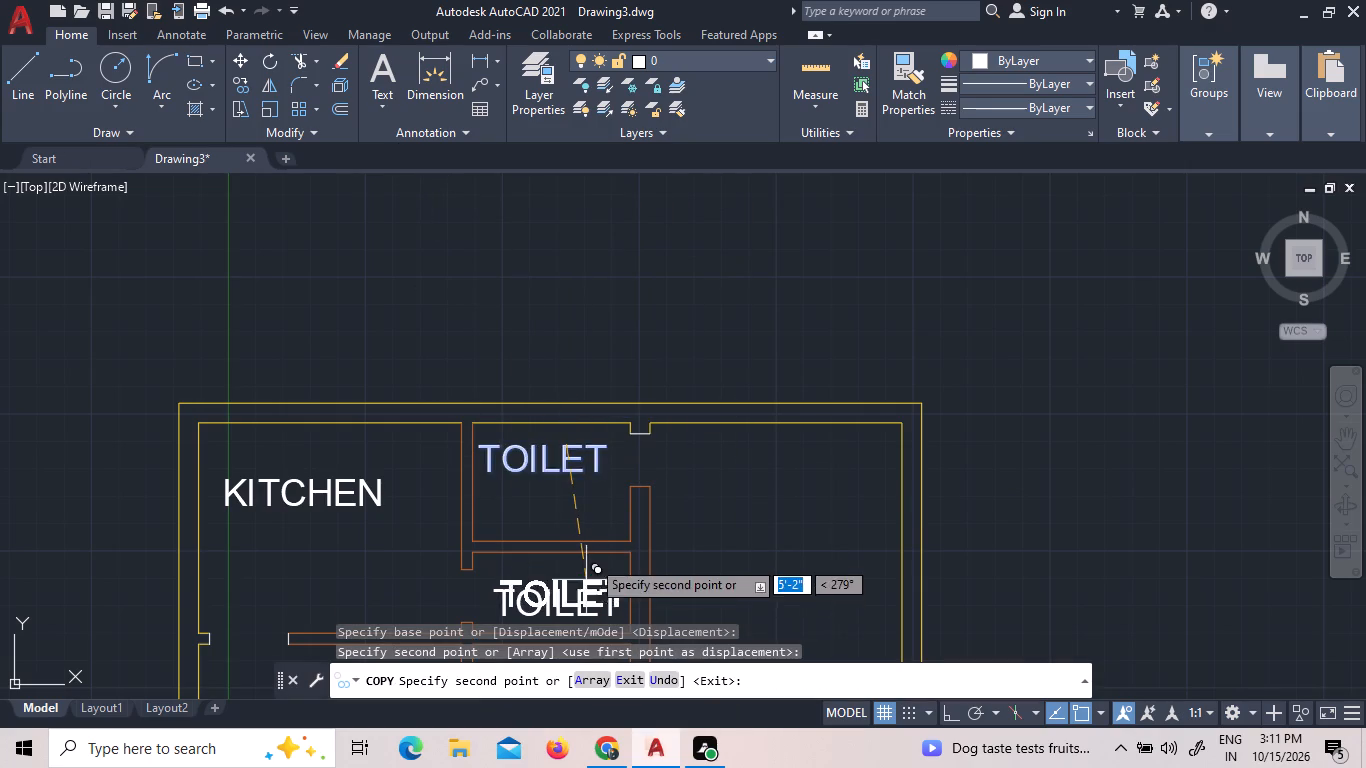
scroll(595, 482, "down", 3)
scroll(596, 565, "up", 2)
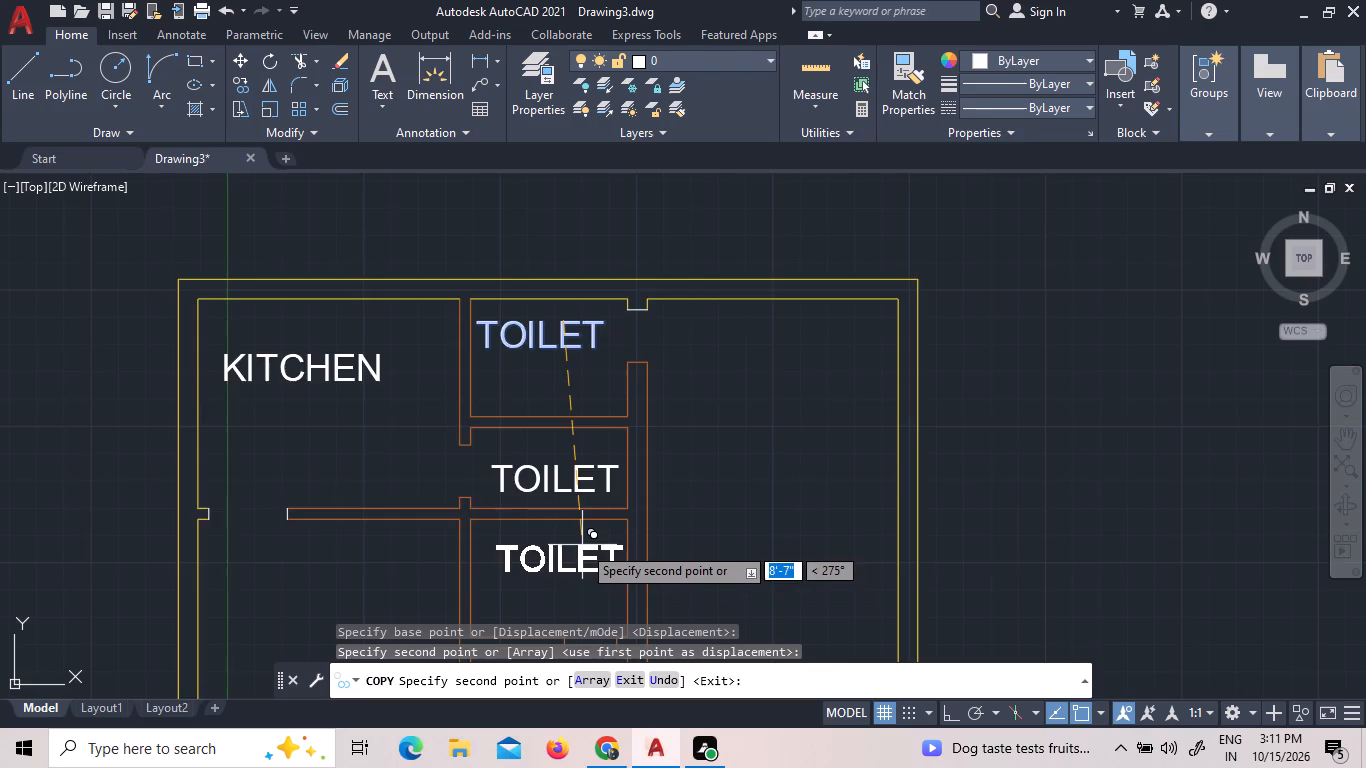
scroll(582, 545, "down", 2)
scroll(581, 585, "up", 3)
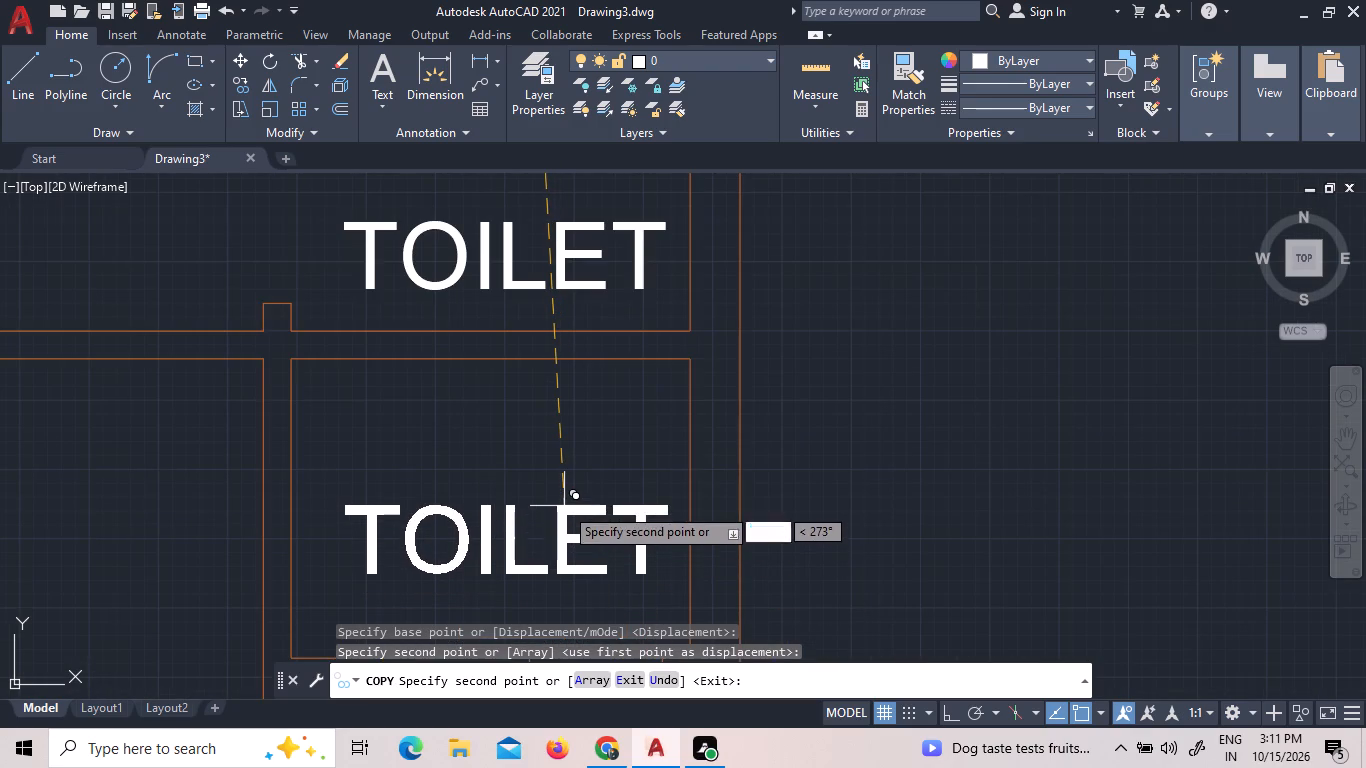
left_click(564, 506)
right_click(564, 505)
left_click(612, 222)
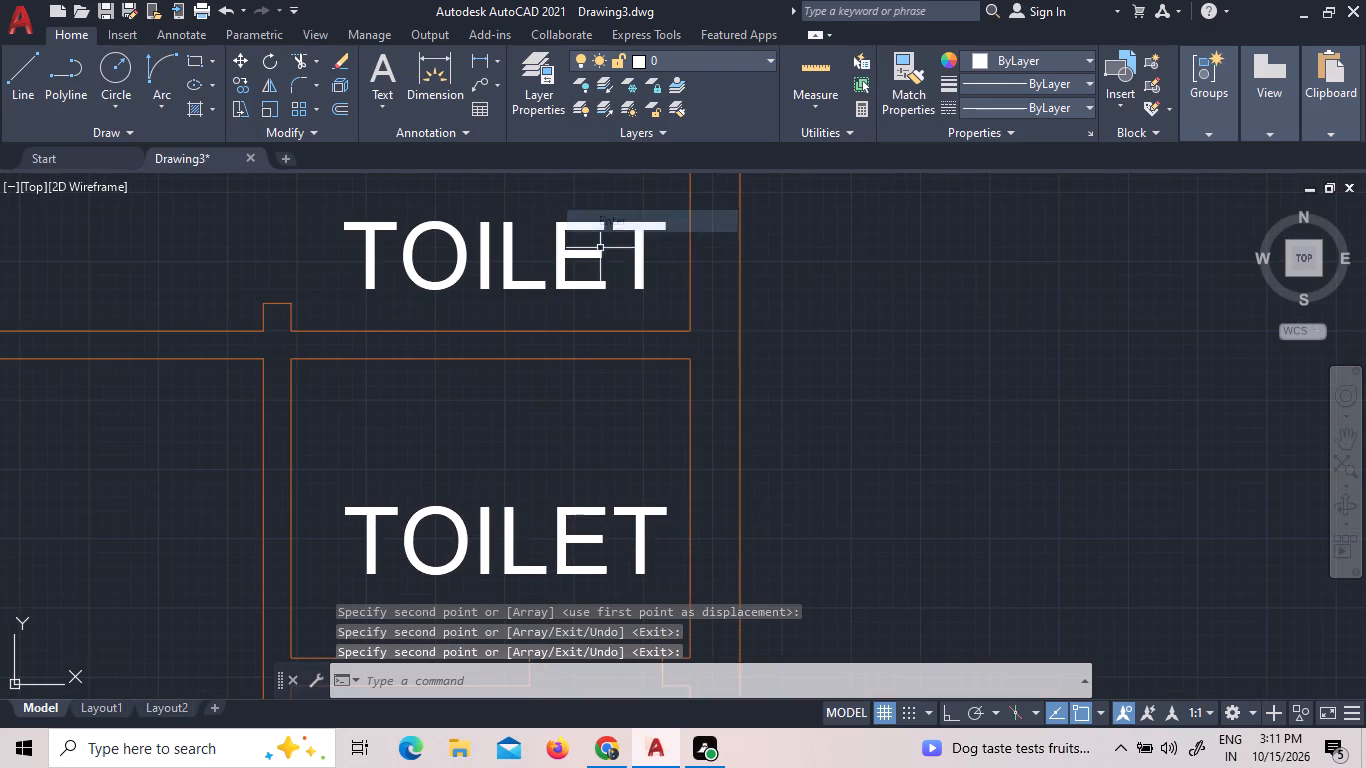
Change the copied label in the middle small room to STORE.
scroll(595, 404, "down", 4)
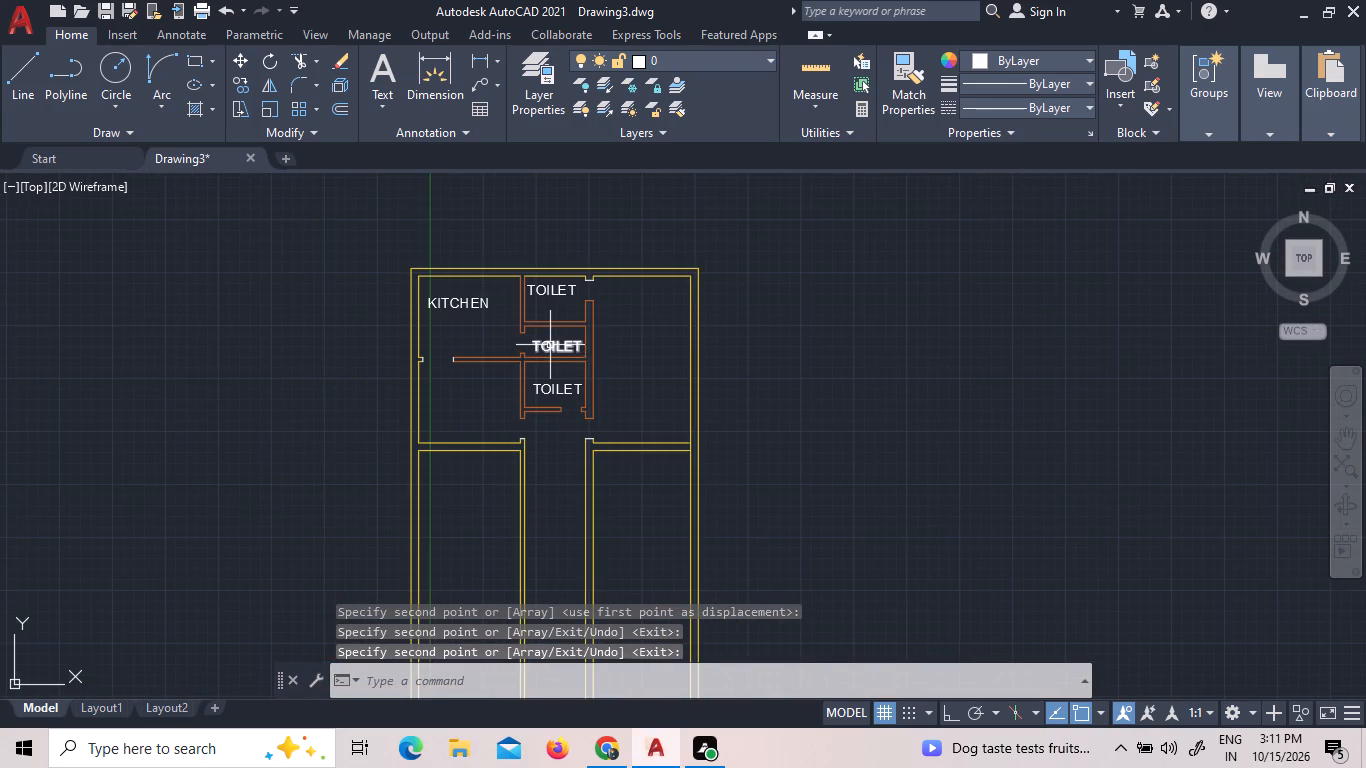
scroll(544, 319, "up", 2)
triple_click(572, 378)
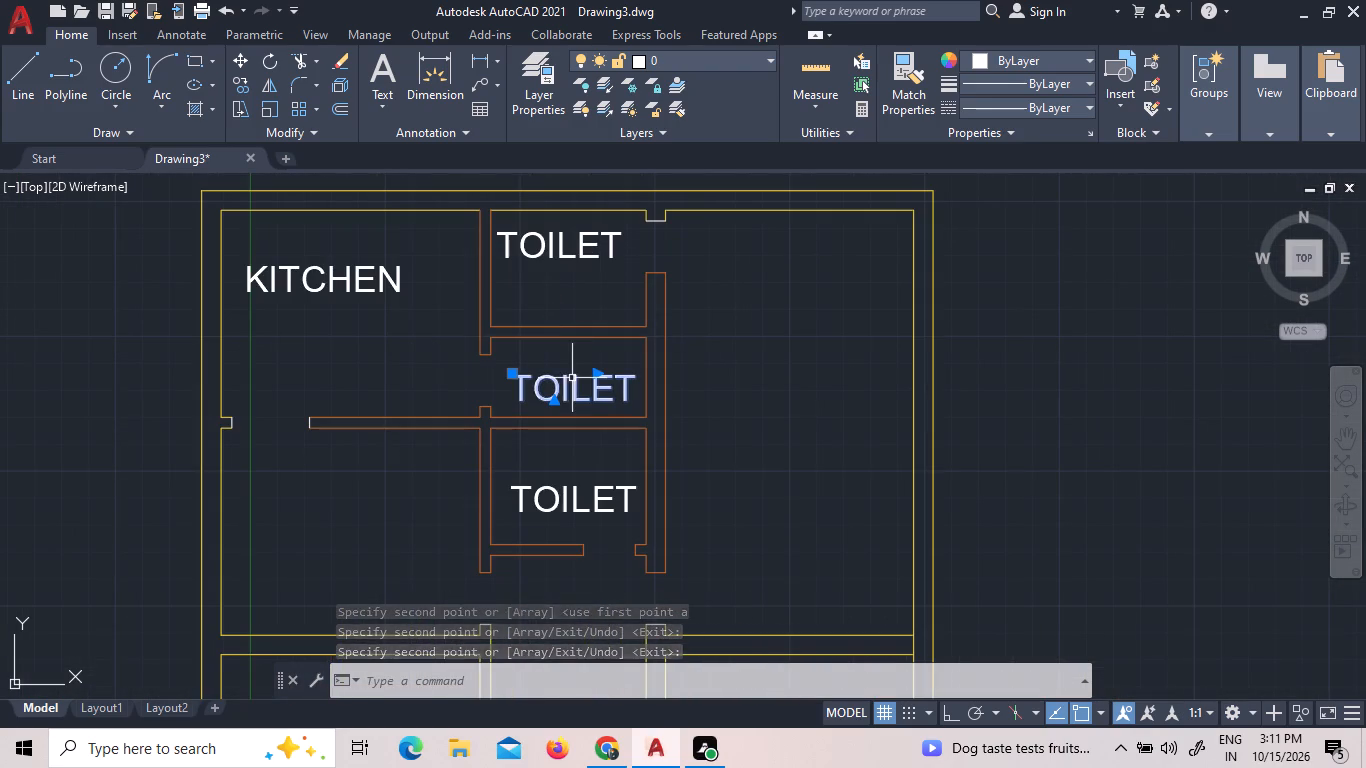
double_click(572, 378)
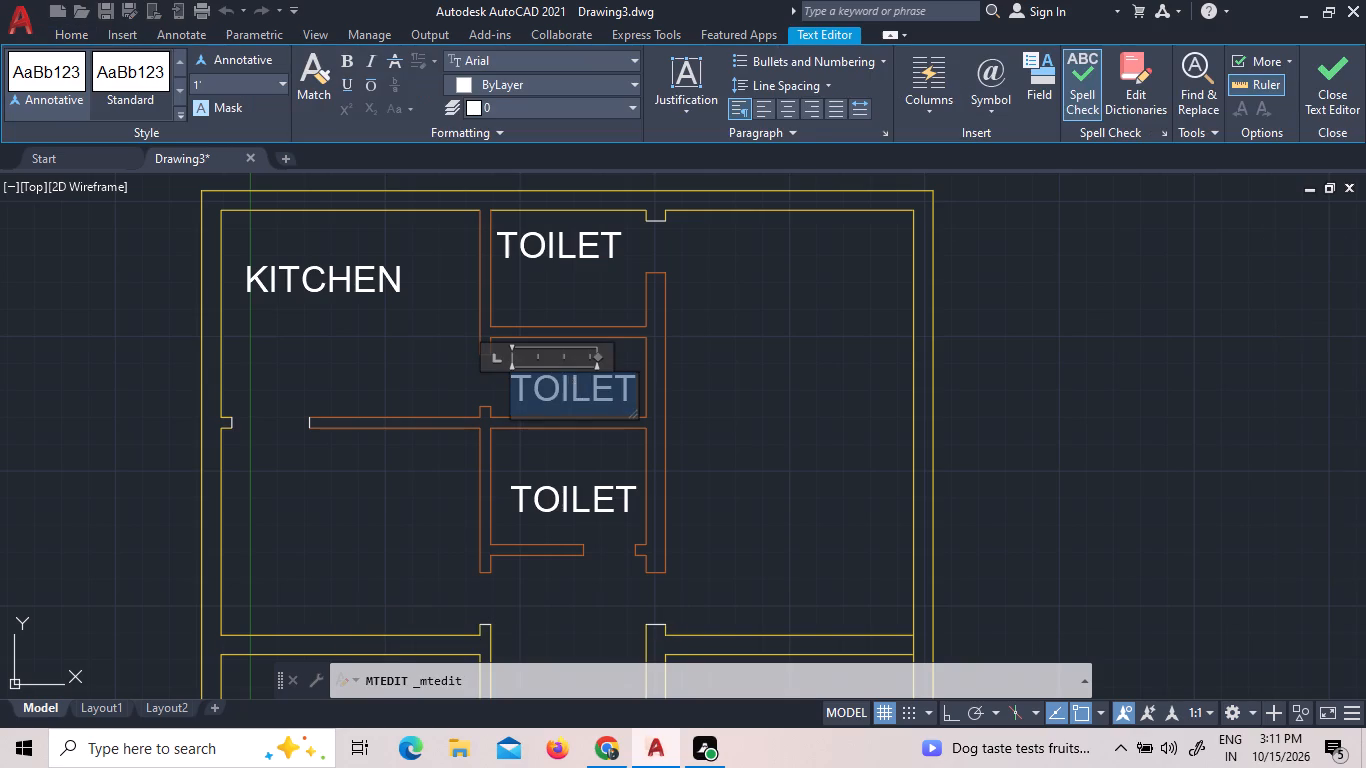
type("STO")
type("RE")
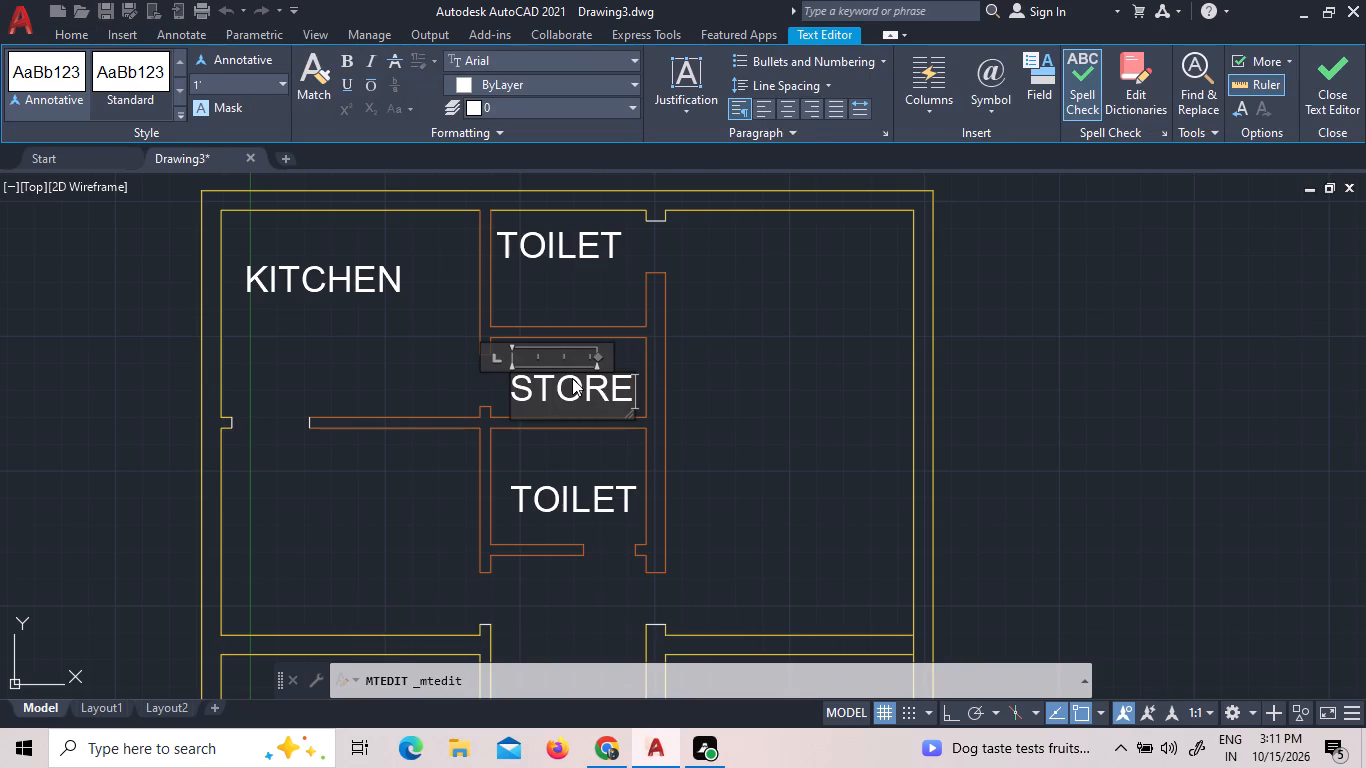
left_click(571, 495)
Change the copied TOILET label in the small room below the store to PUJA.
triple_click(539, 497)
left_click(539, 497)
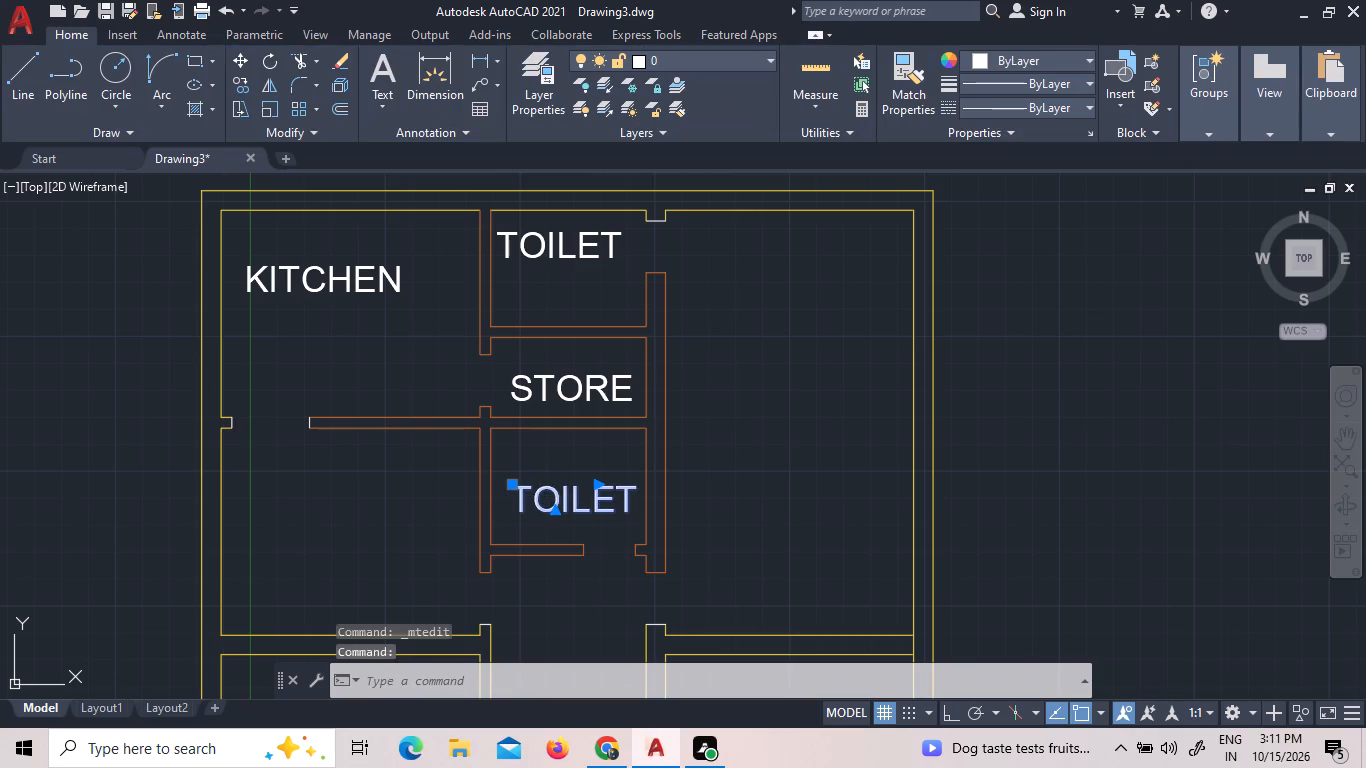
left_click(539, 497)
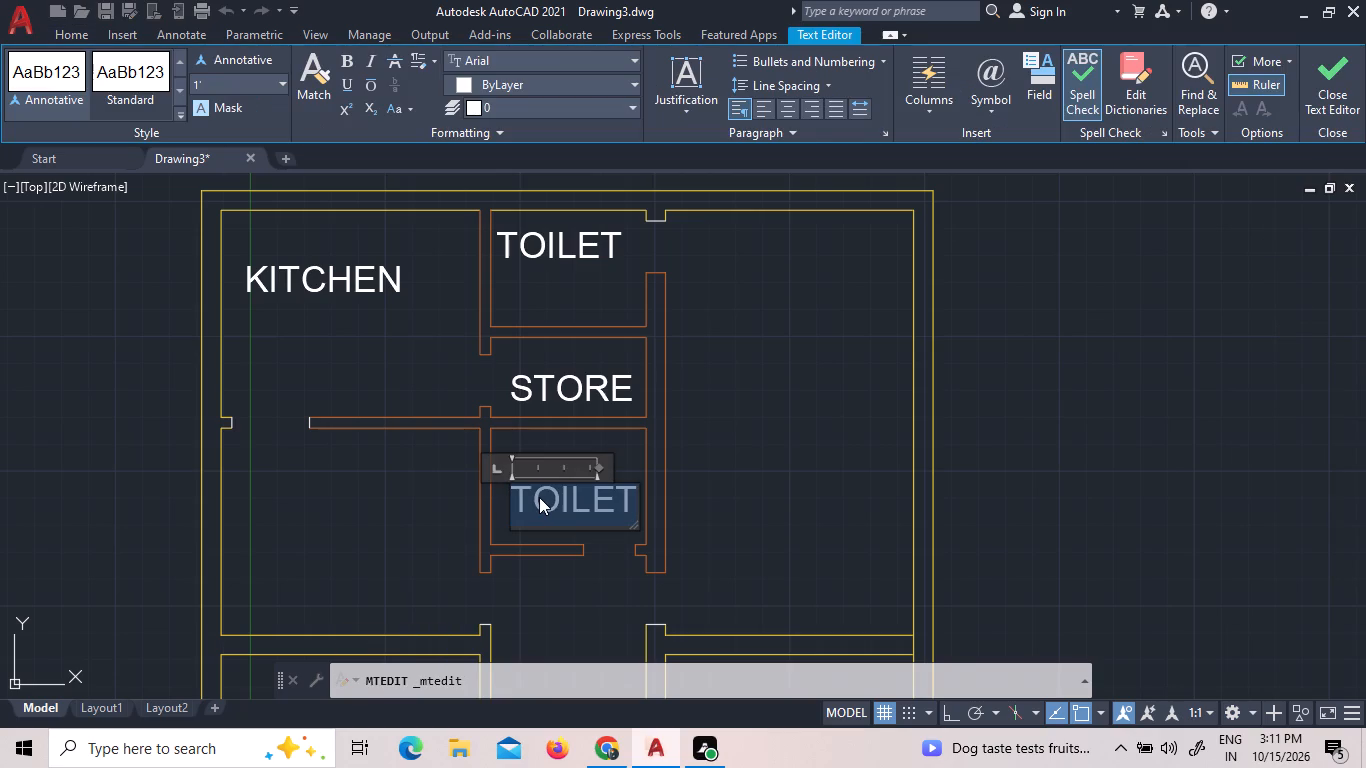
type("PUJA")
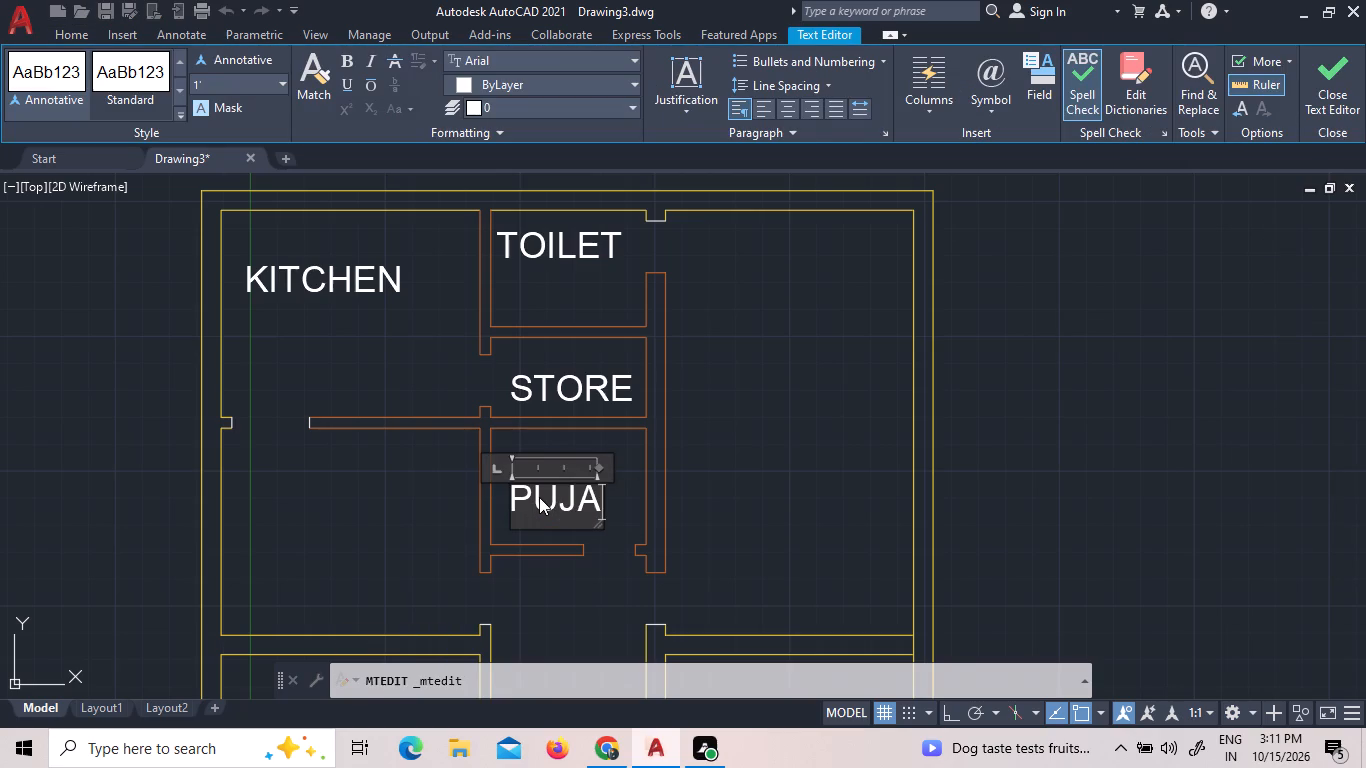
left_click(701, 477)
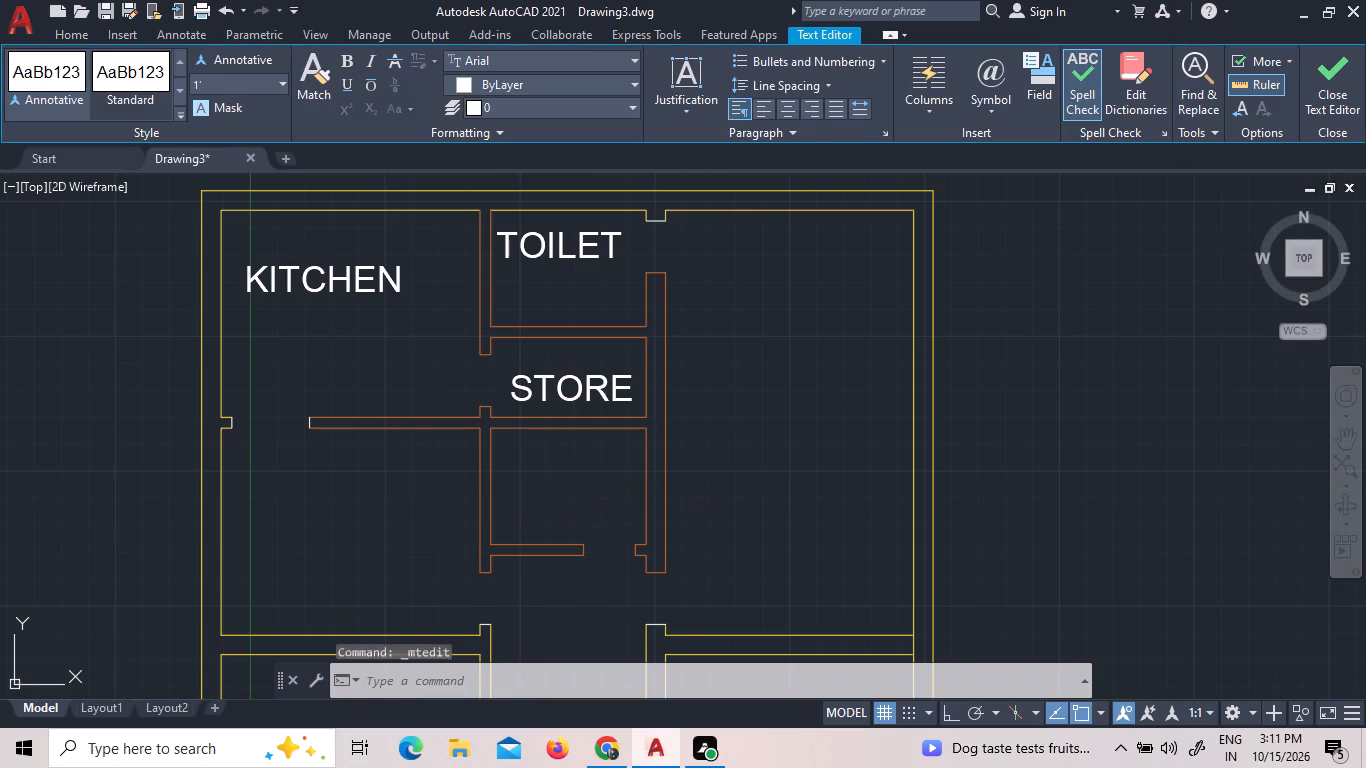
Copy the KITCHEN label into the large room on the other side of the store and puja rooms.
scroll(661, 483, "down", 2)
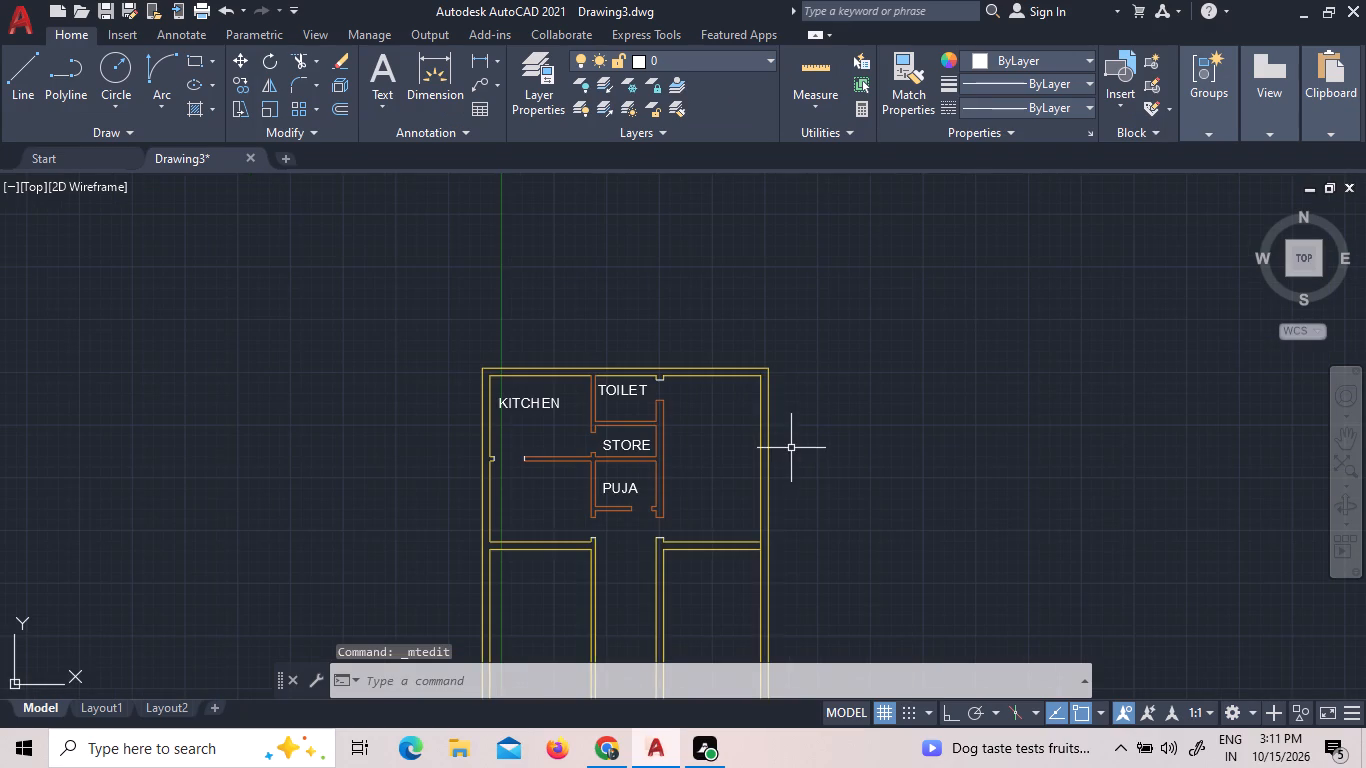
middle_click_drag(808, 471, 709, 384)
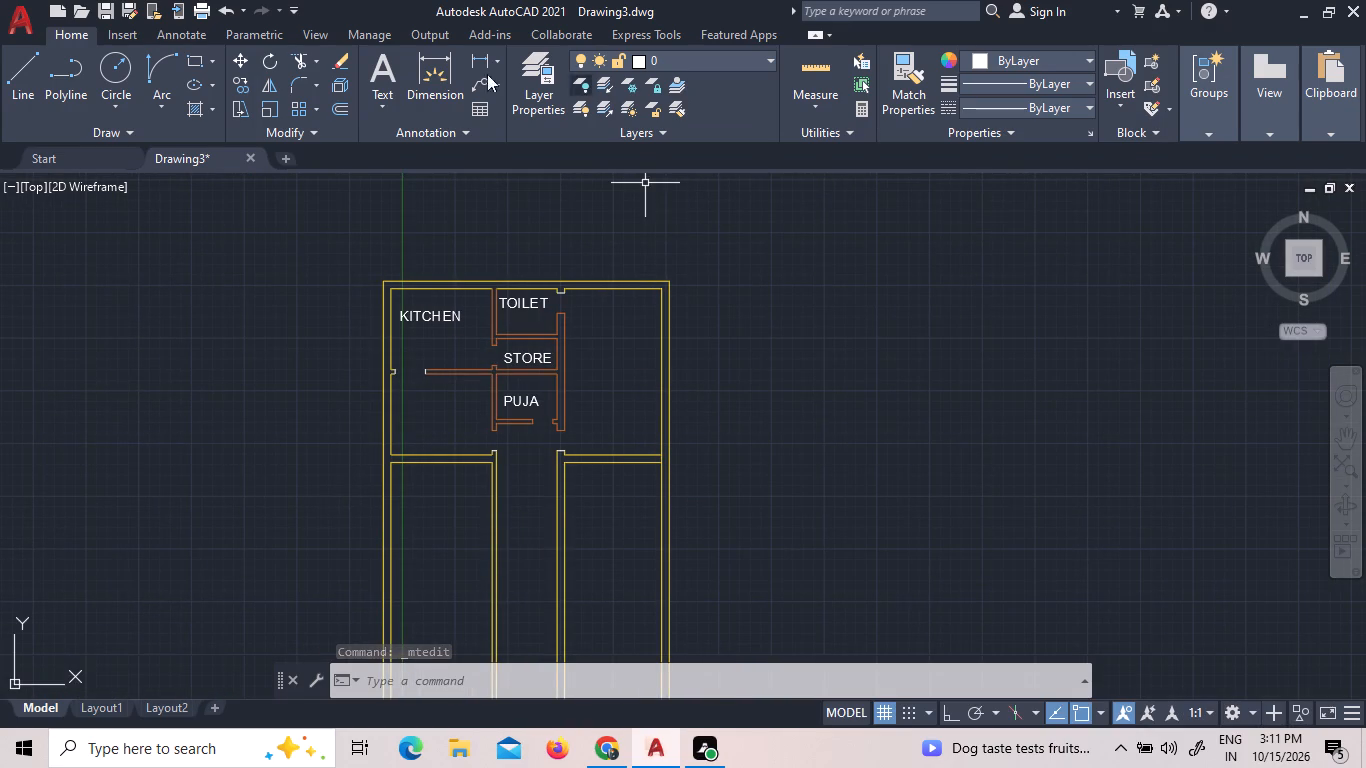
left_click(444, 318)
right_click(444, 318)
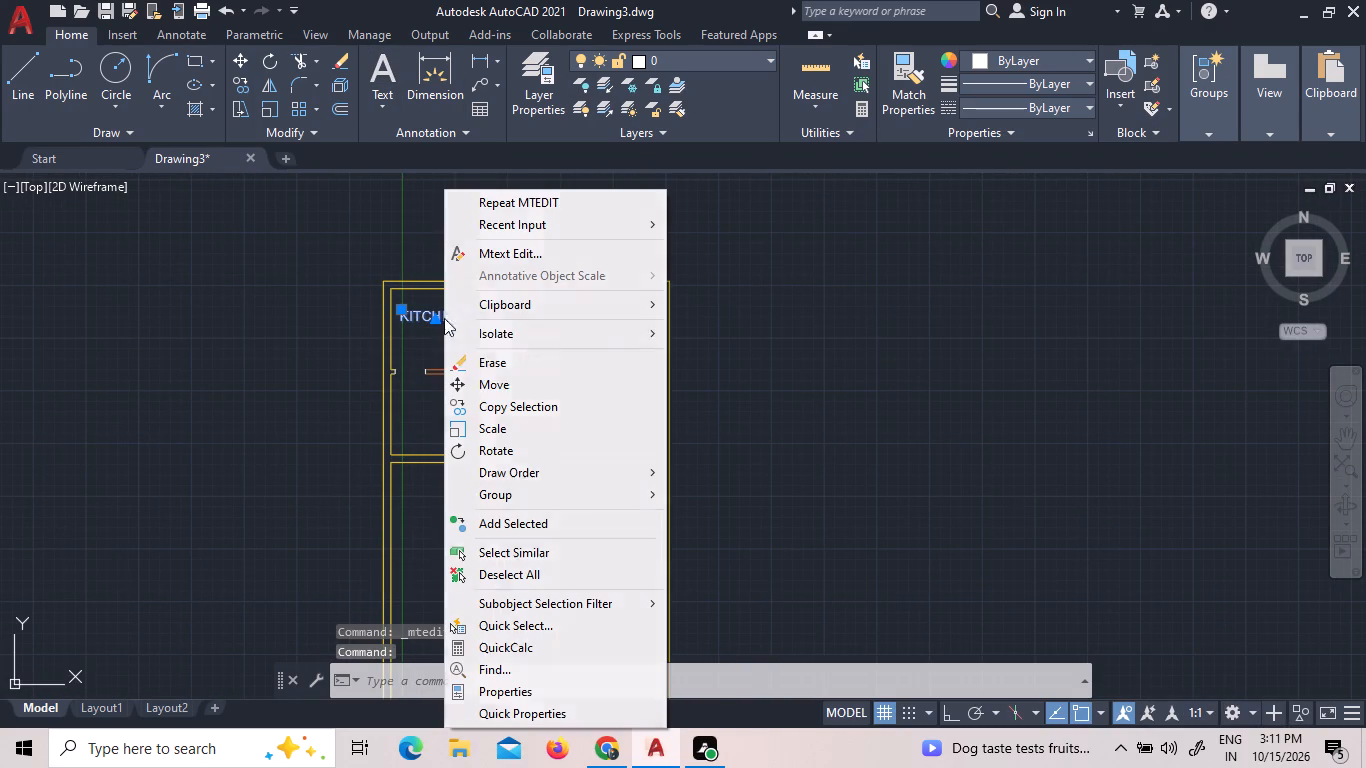
left_click(528, 406)
left_click(515, 386)
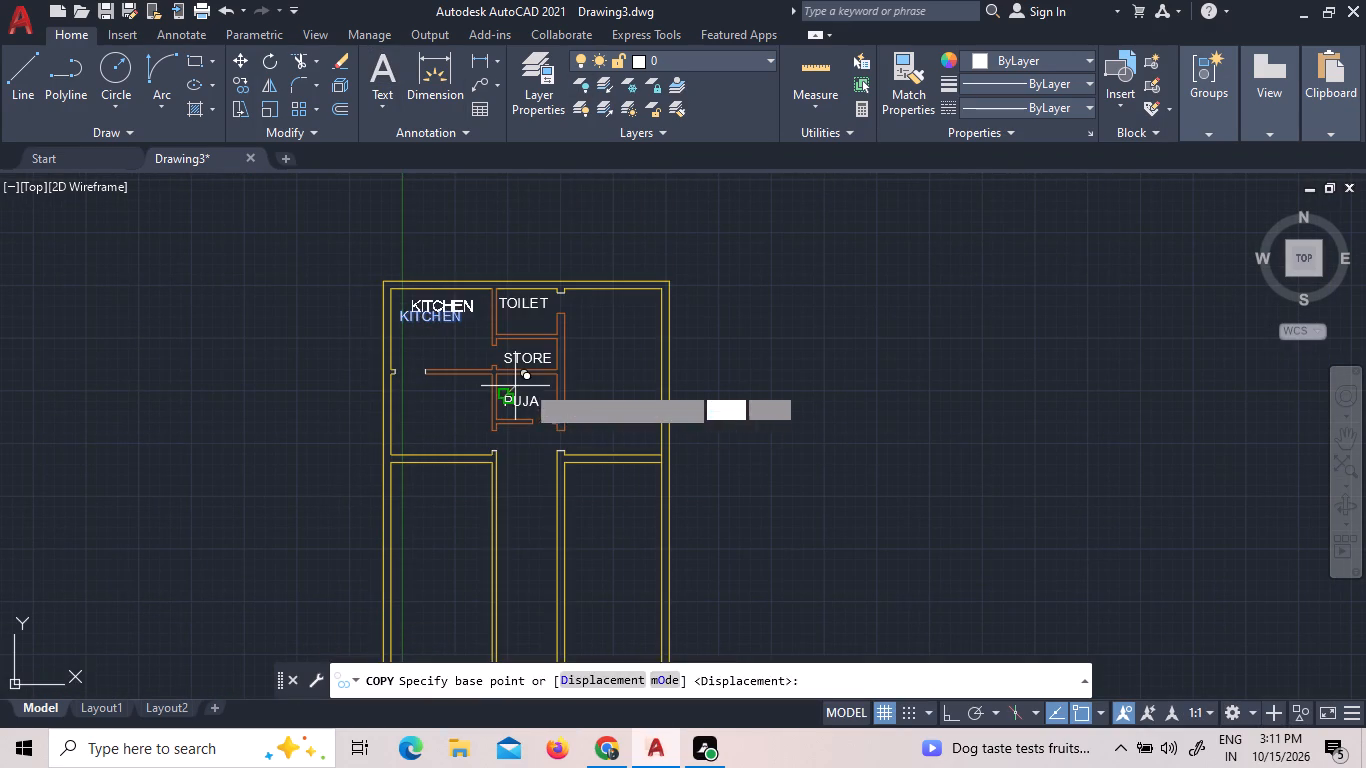
left_click(682, 444)
right_click(805, 425)
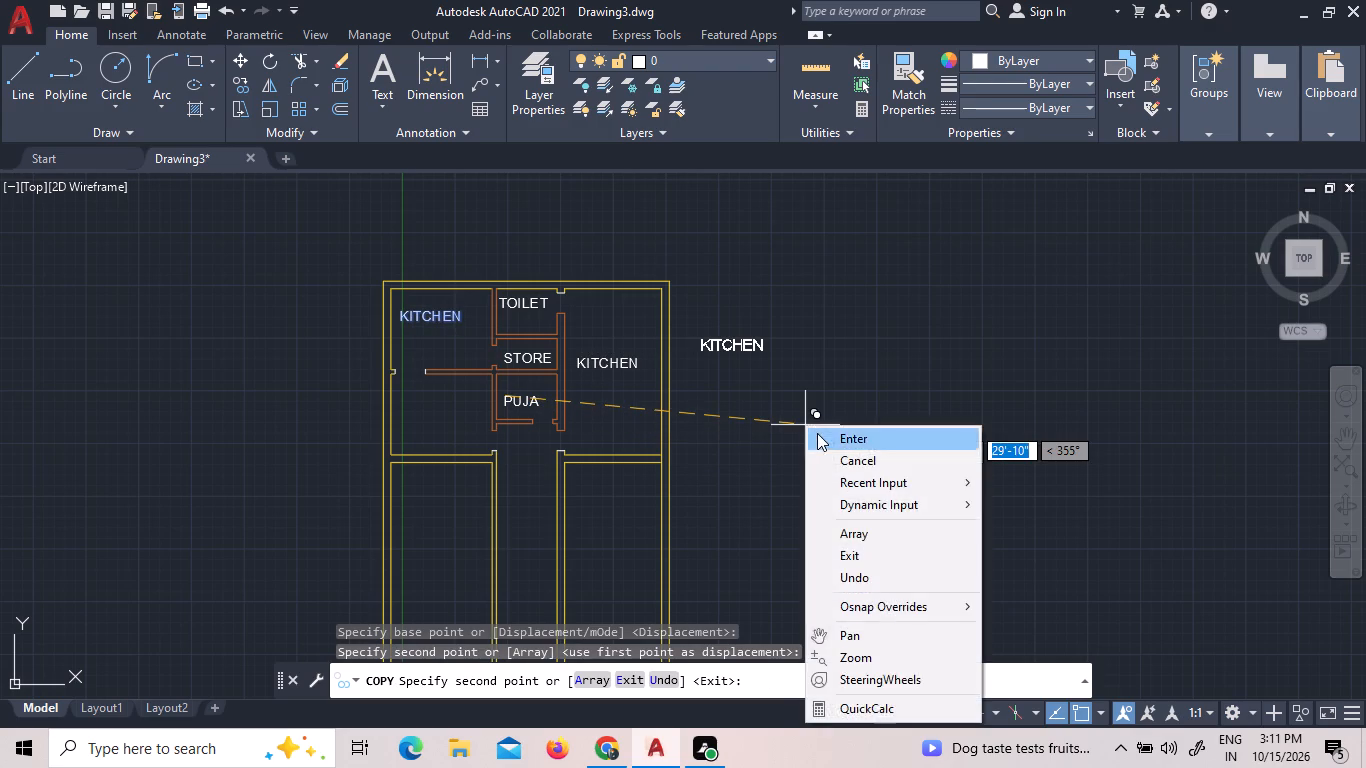
left_click(819, 433)
Change the copied KITCHEN label in the large room beside the store and puja rooms to BEDROOM.
left_click(600, 353)
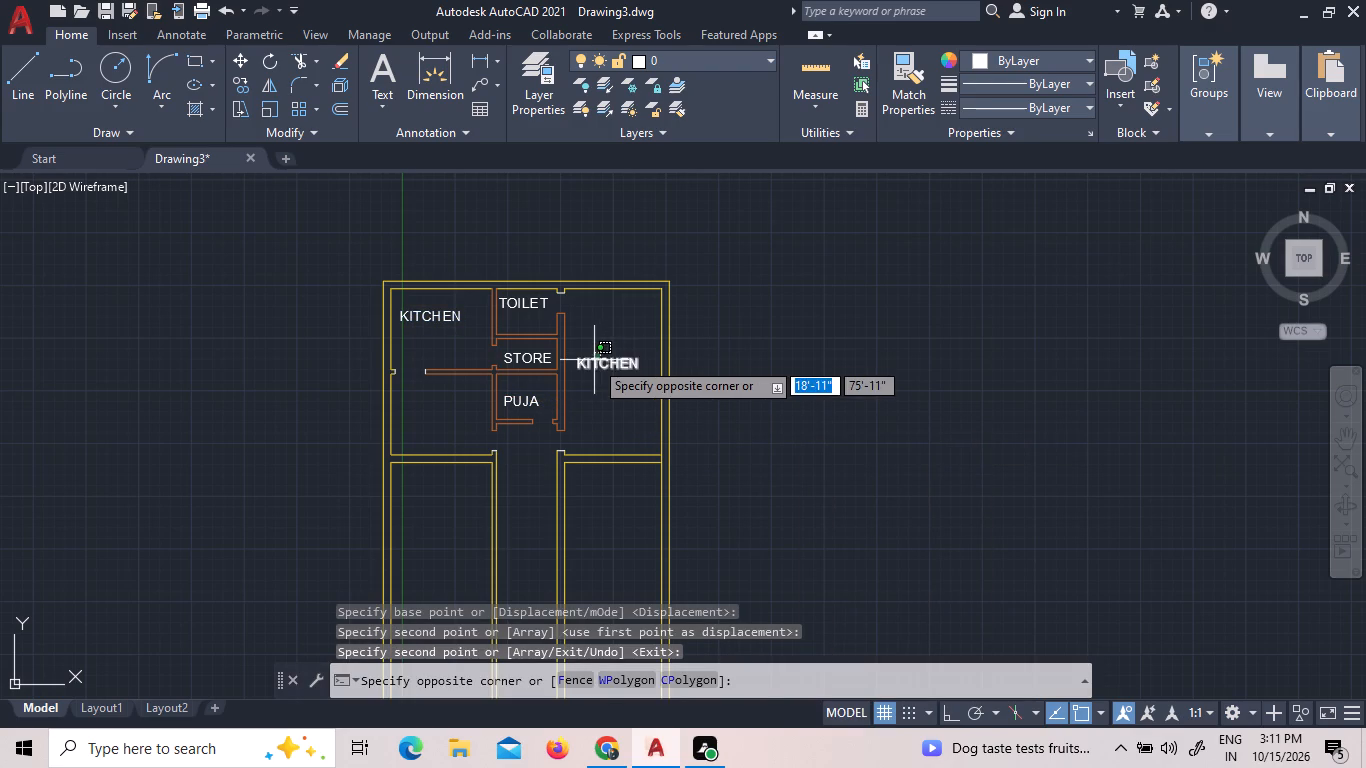
triple_click(593, 360)
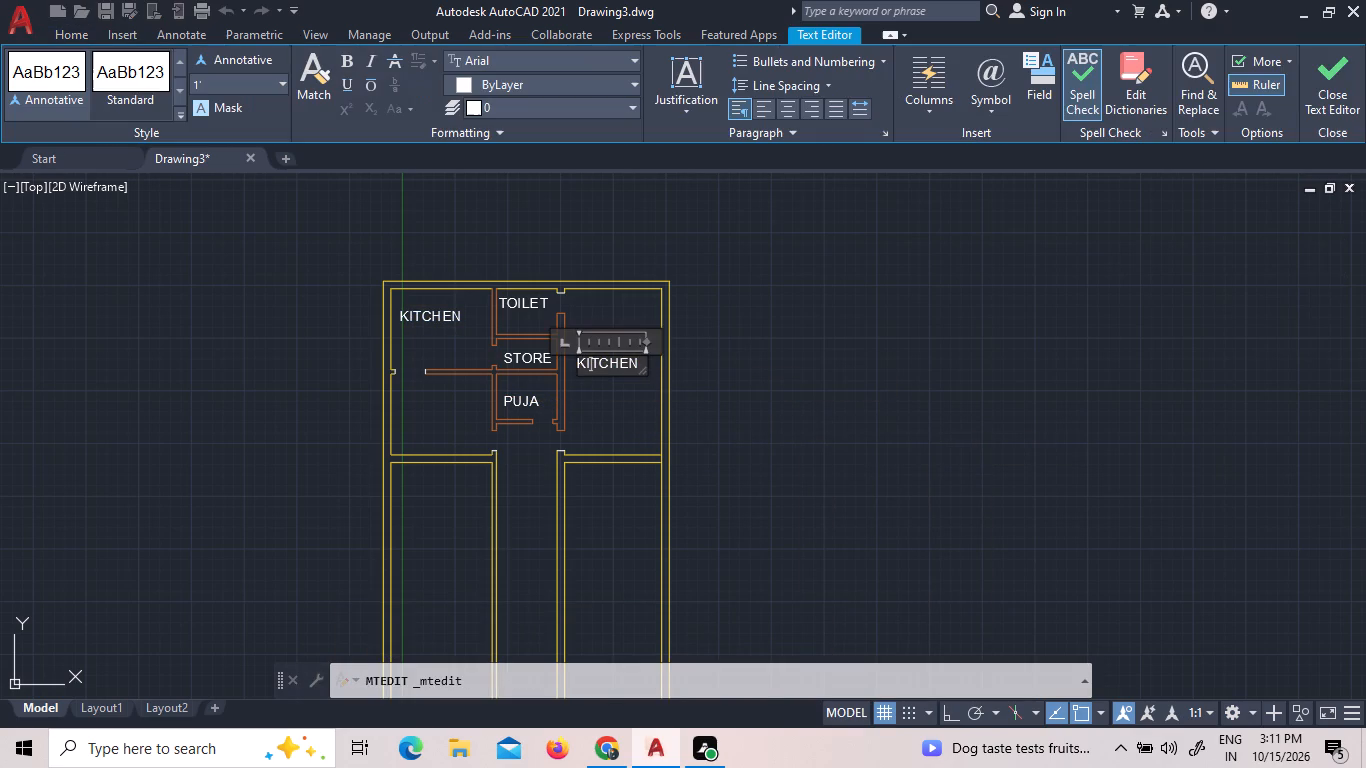
scroll(593, 360, "up", 3)
triple_click(593, 361)
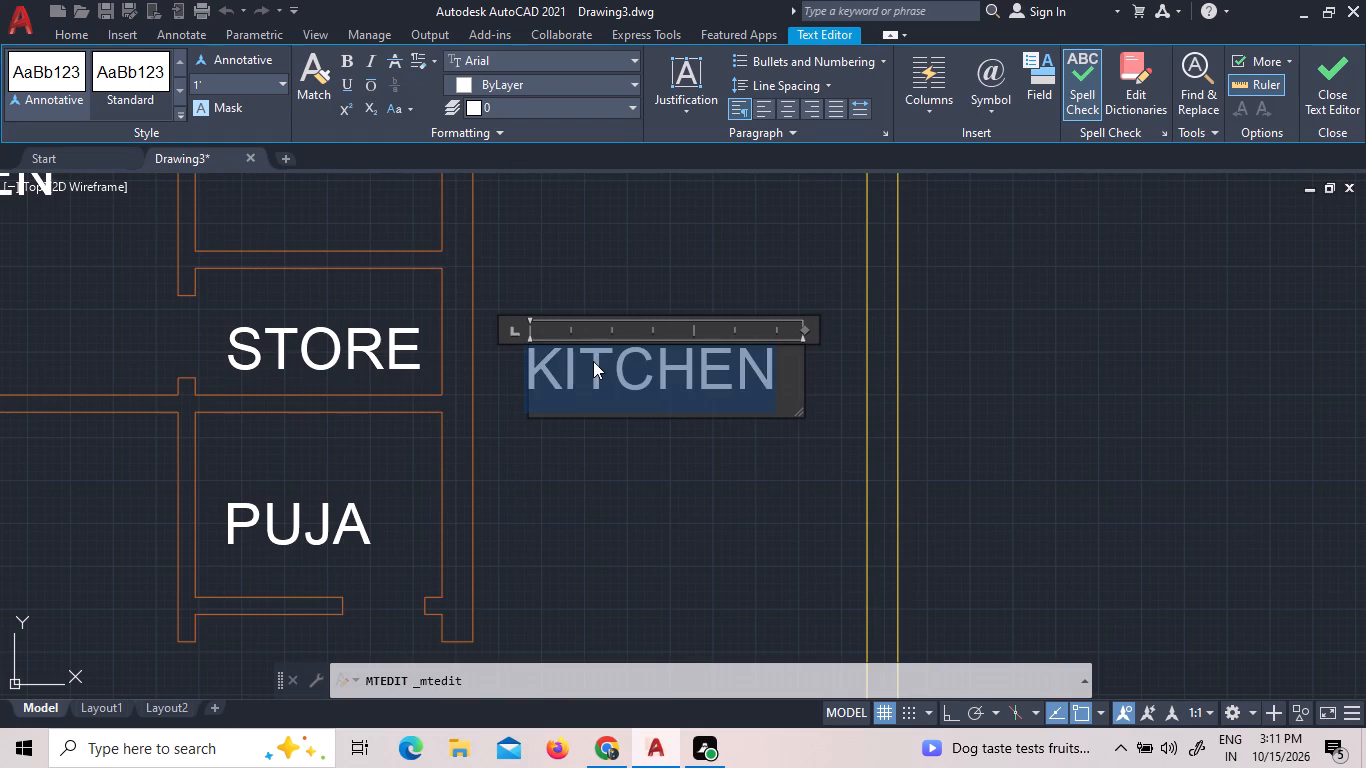
type("BED")
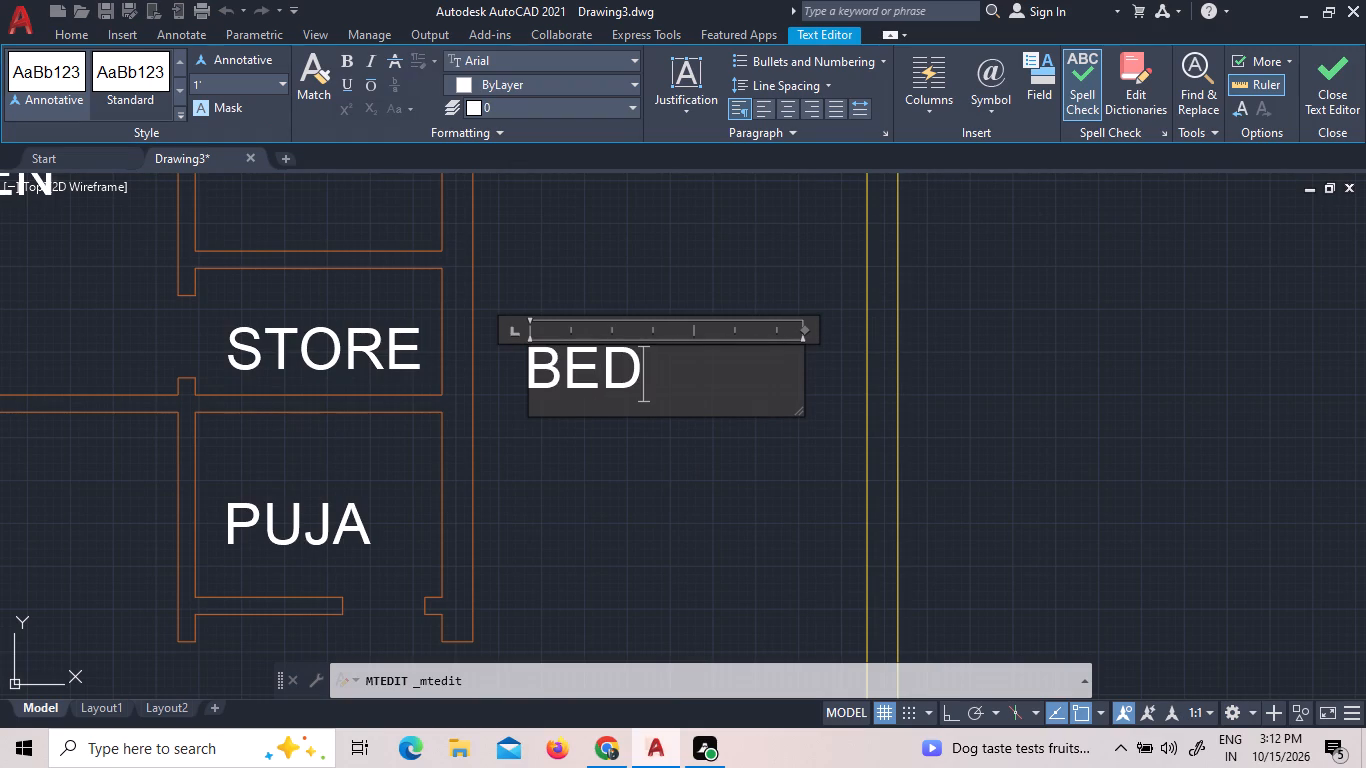
type("ROOM")
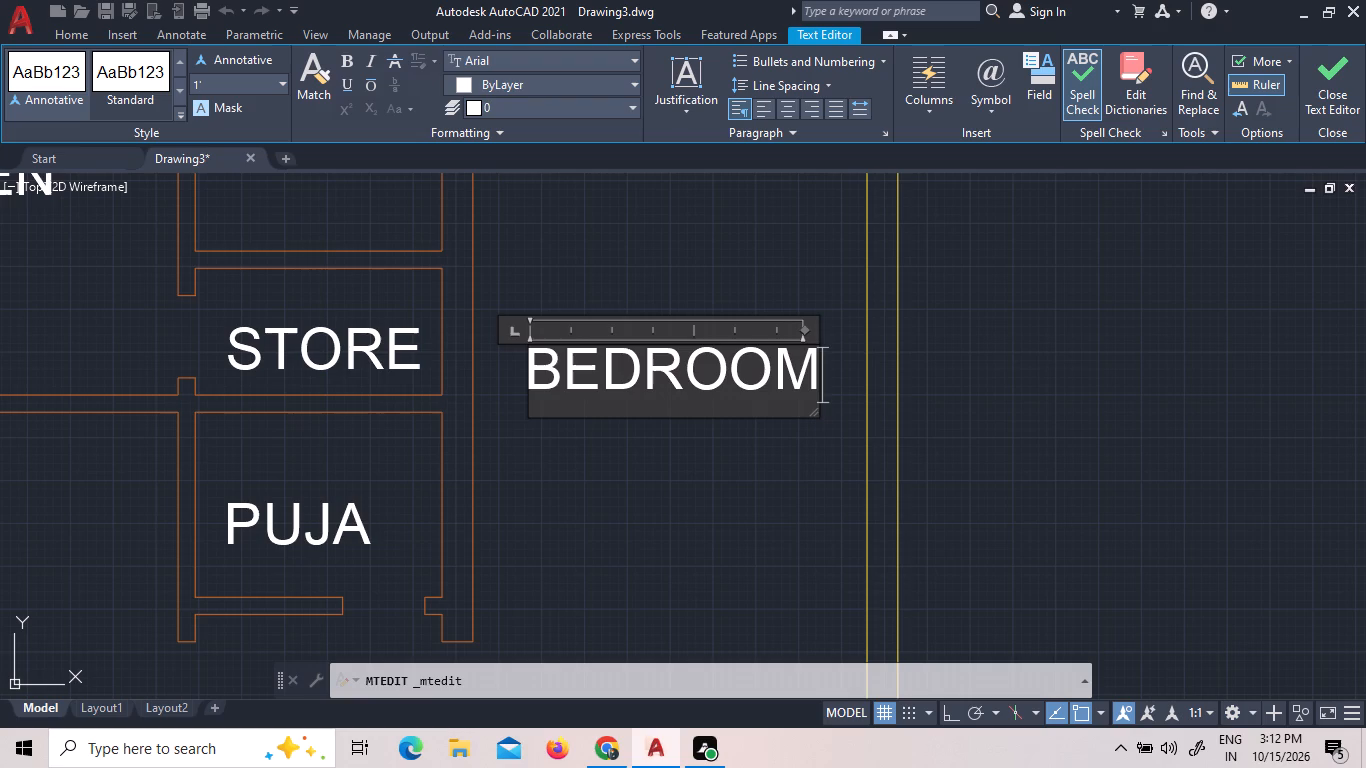
left_click(616, 256)
Add a 1' high multiline text label DINING in the room below the kitchen.
scroll(689, 320, "down", 3)
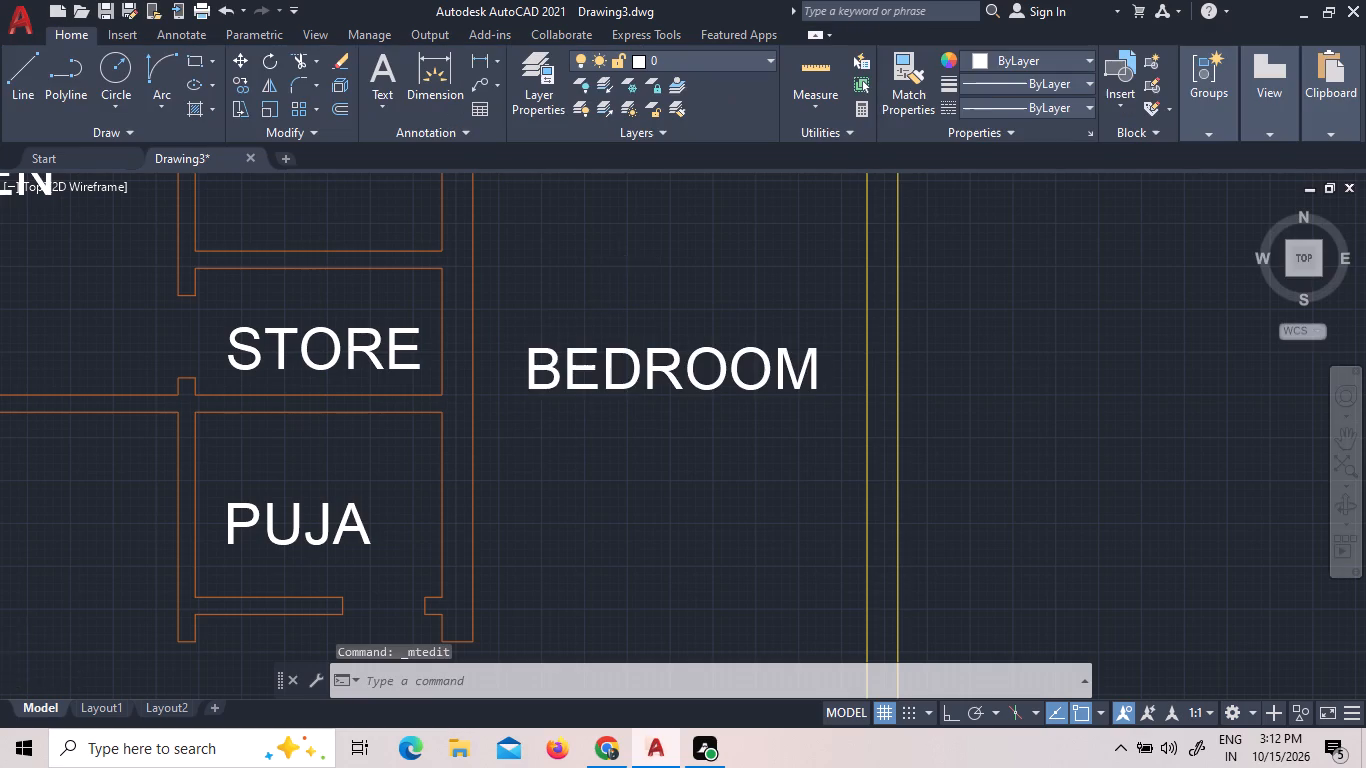
scroll(695, 337, "down", 2)
scroll(627, 371, "up", 3)
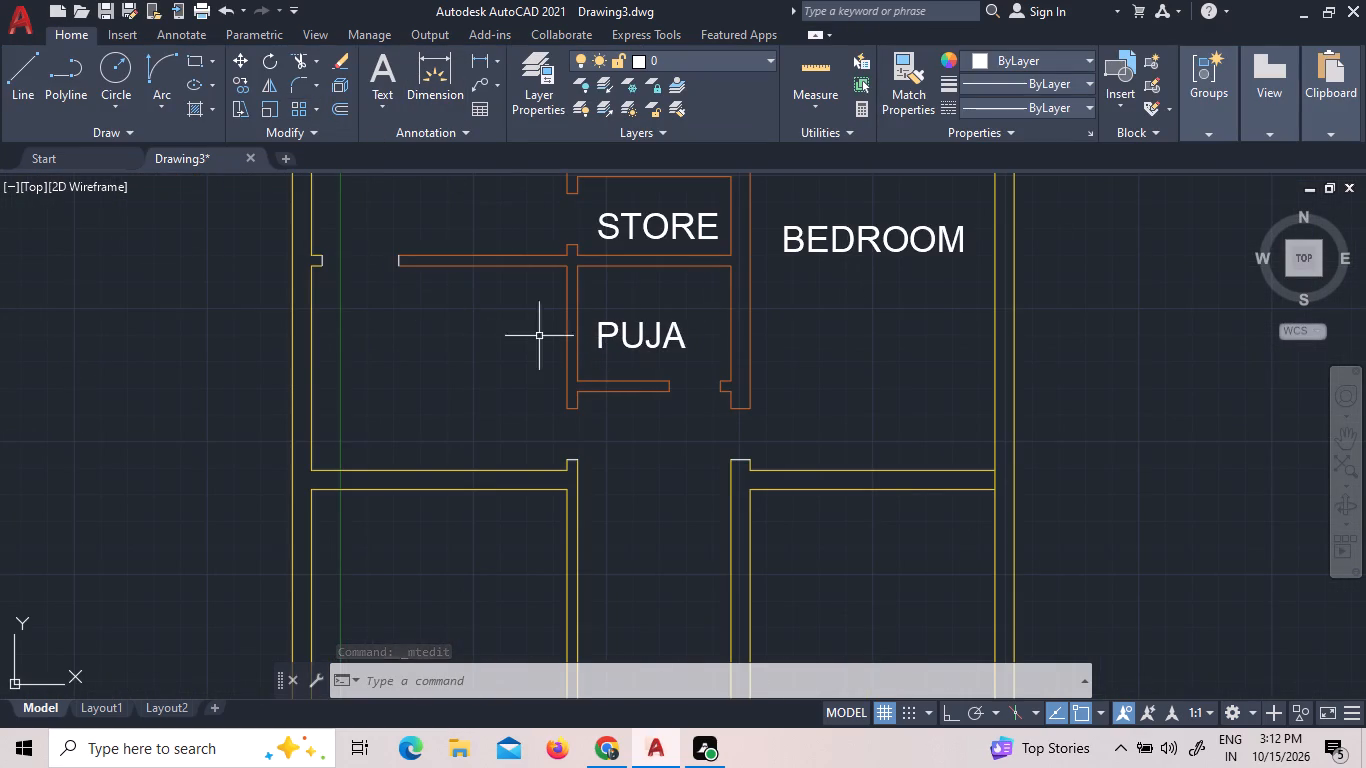
left_click(365, 74)
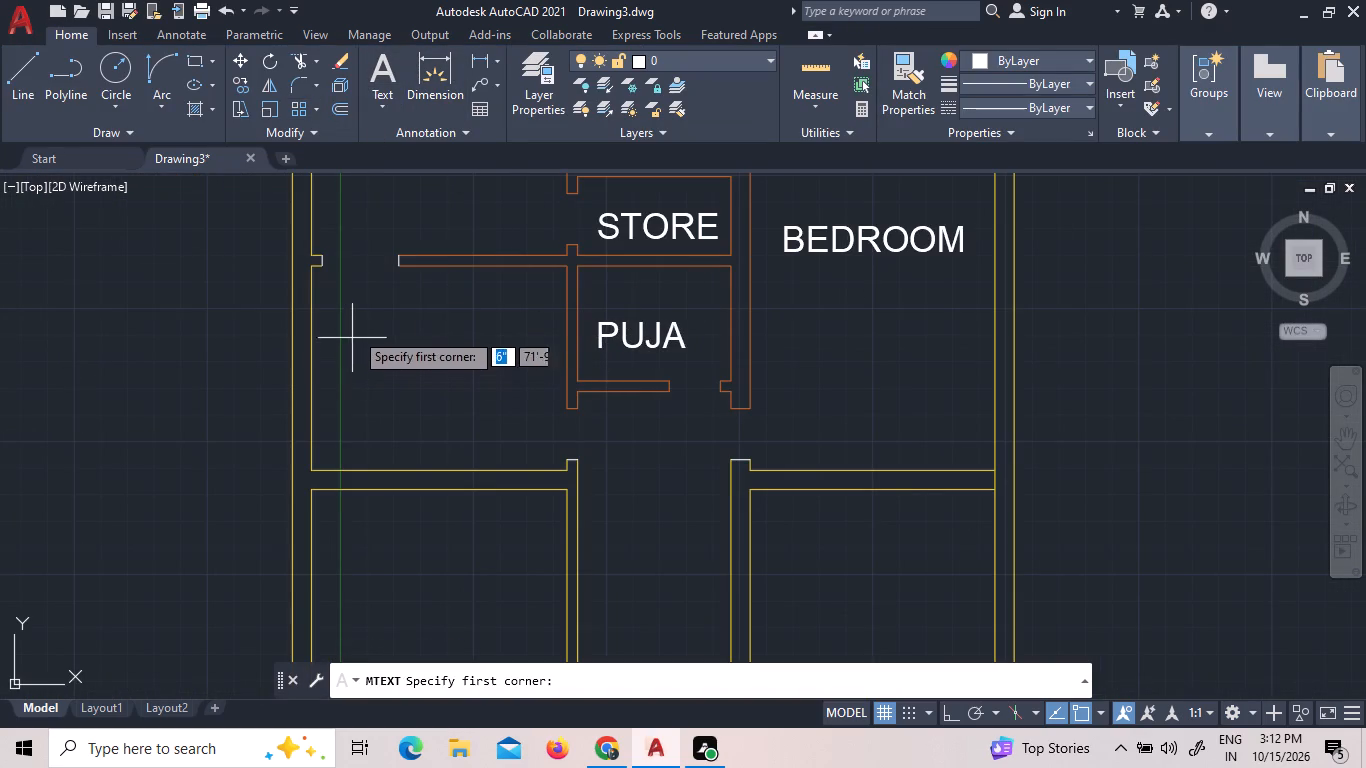
left_click(336, 316)
left_click(447, 392)
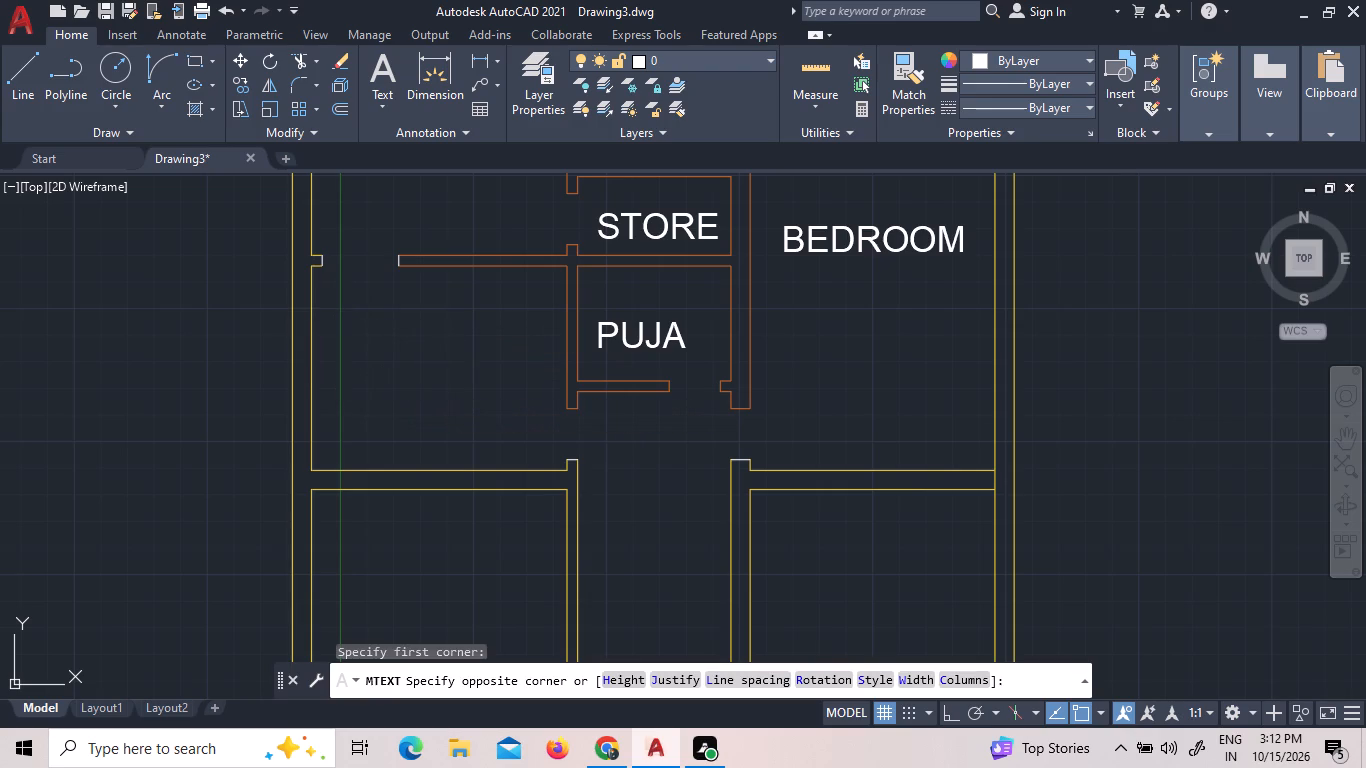
key("d")
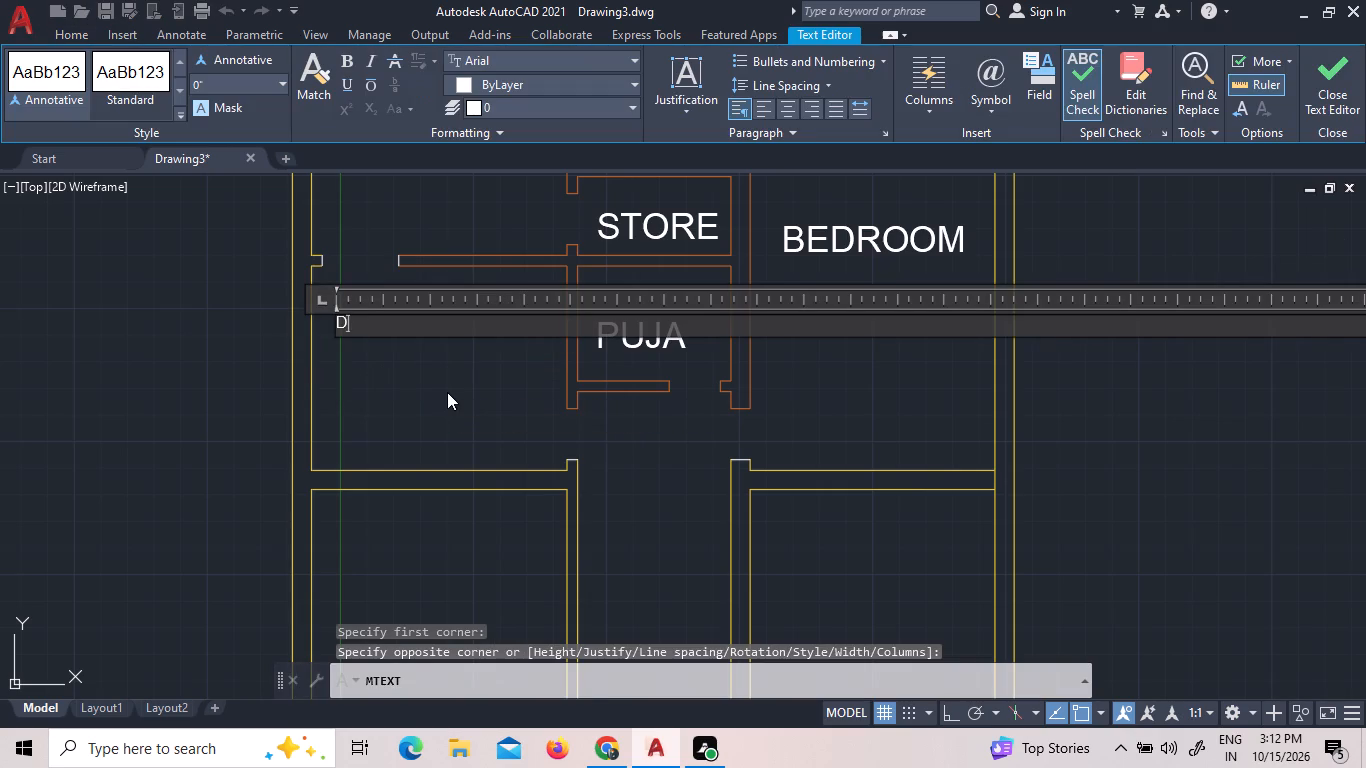
type("INING")
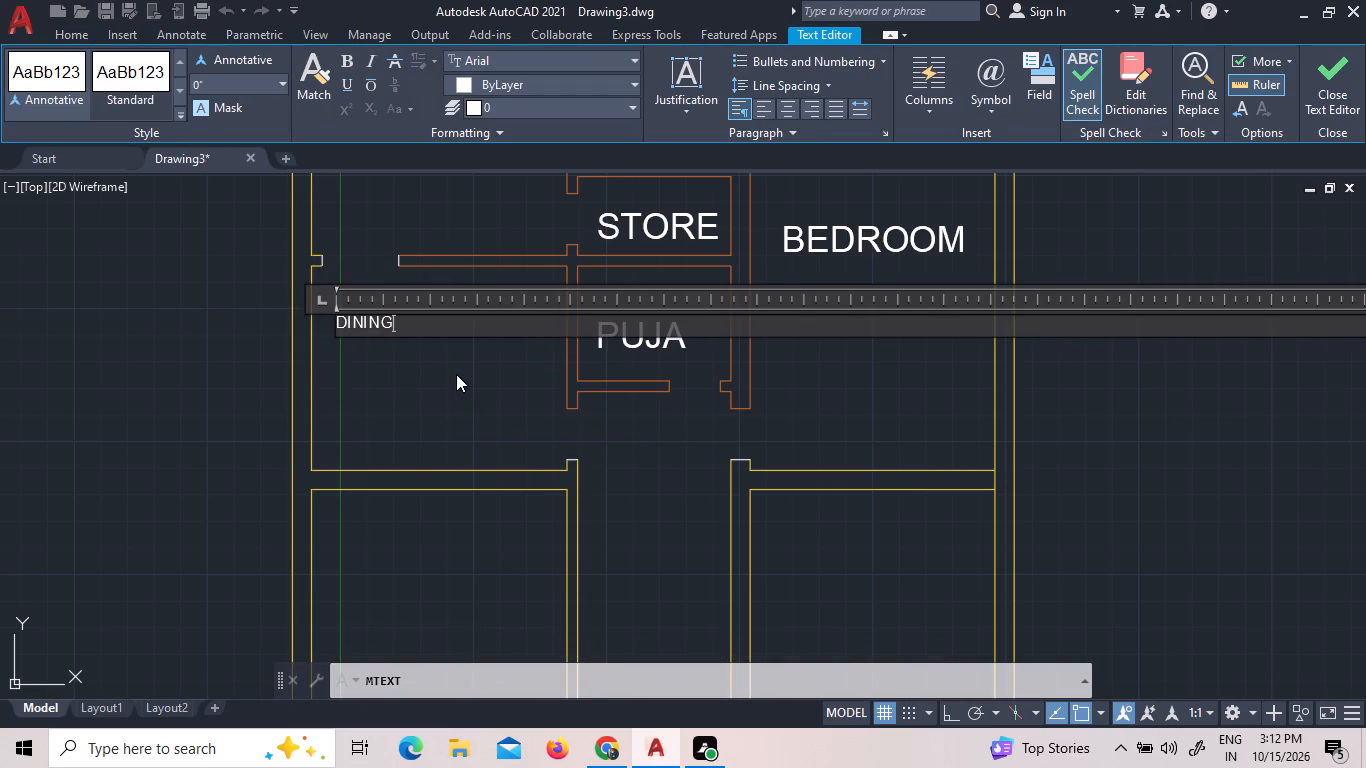
triple_click(401, 322)
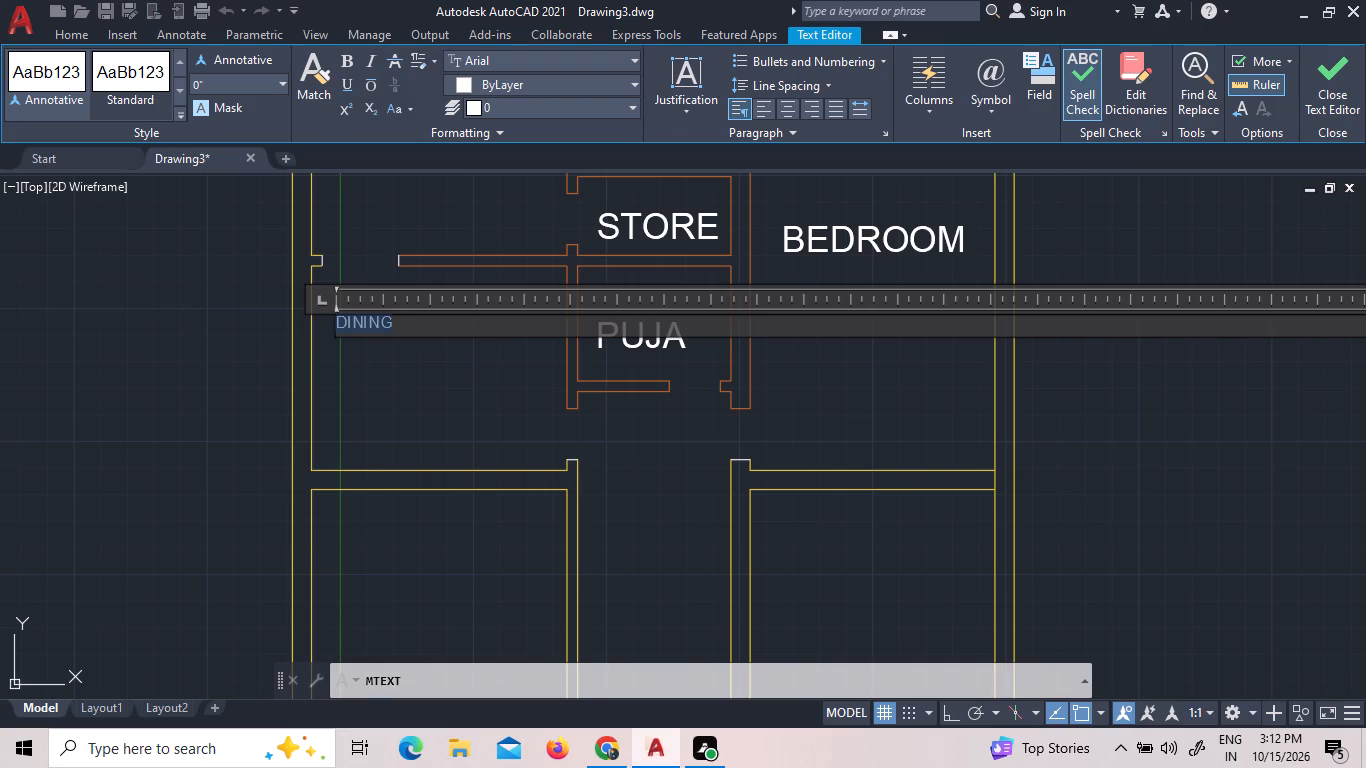
left_click(280, 87)
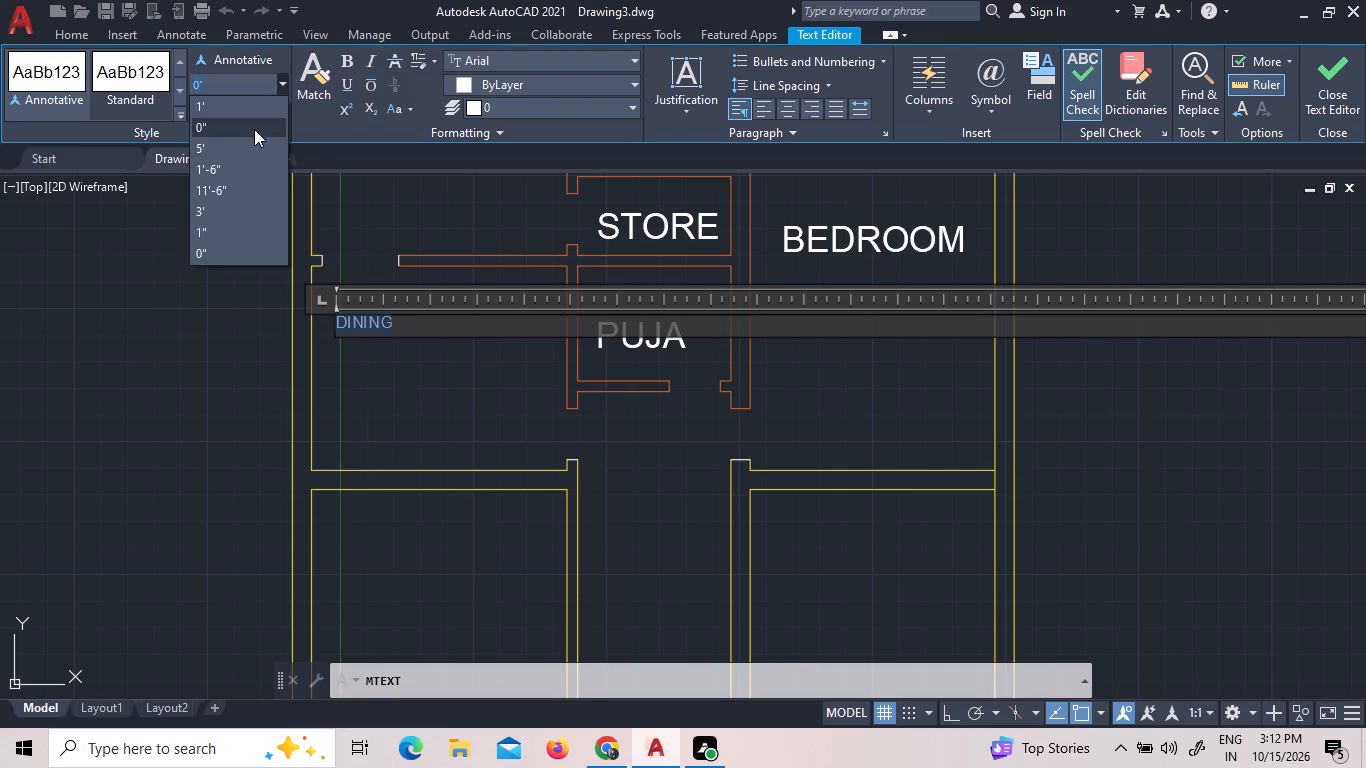
left_click(242, 109)
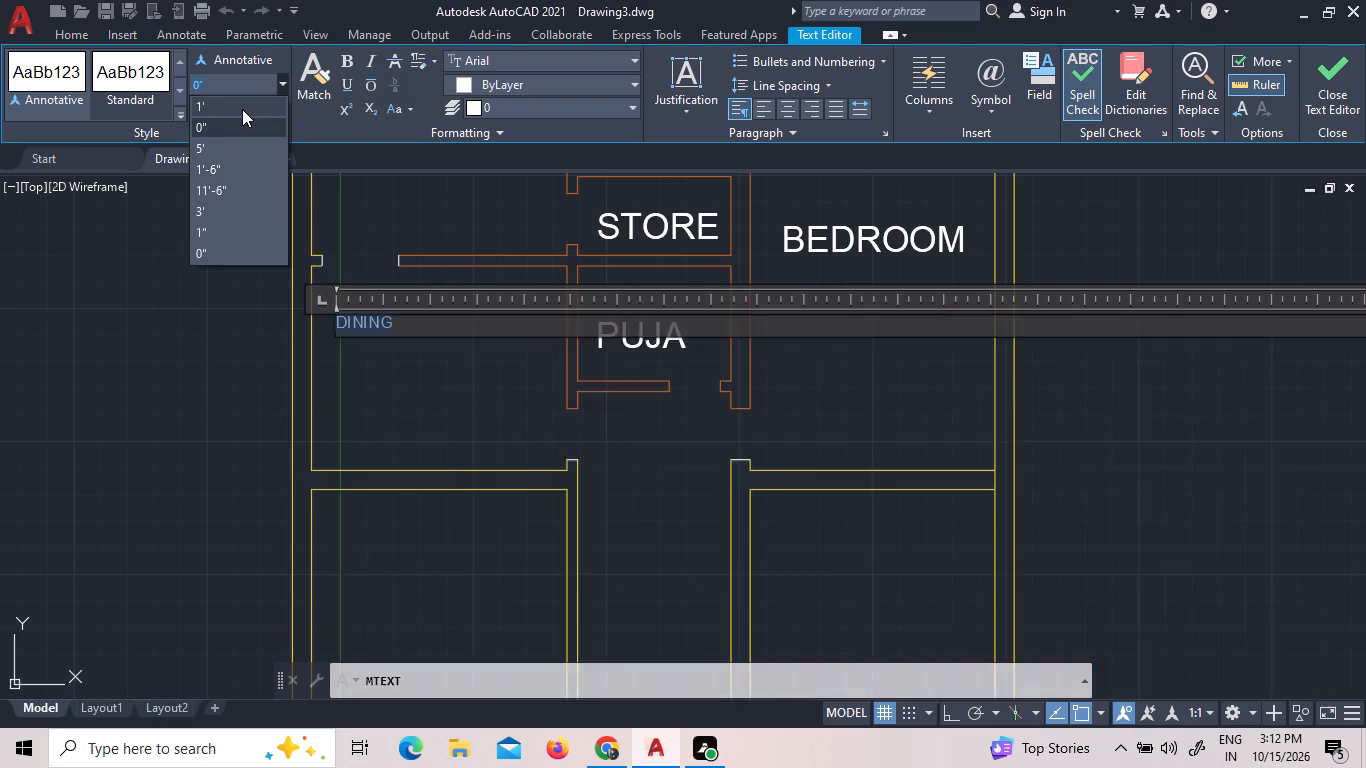
left_click(437, 201)
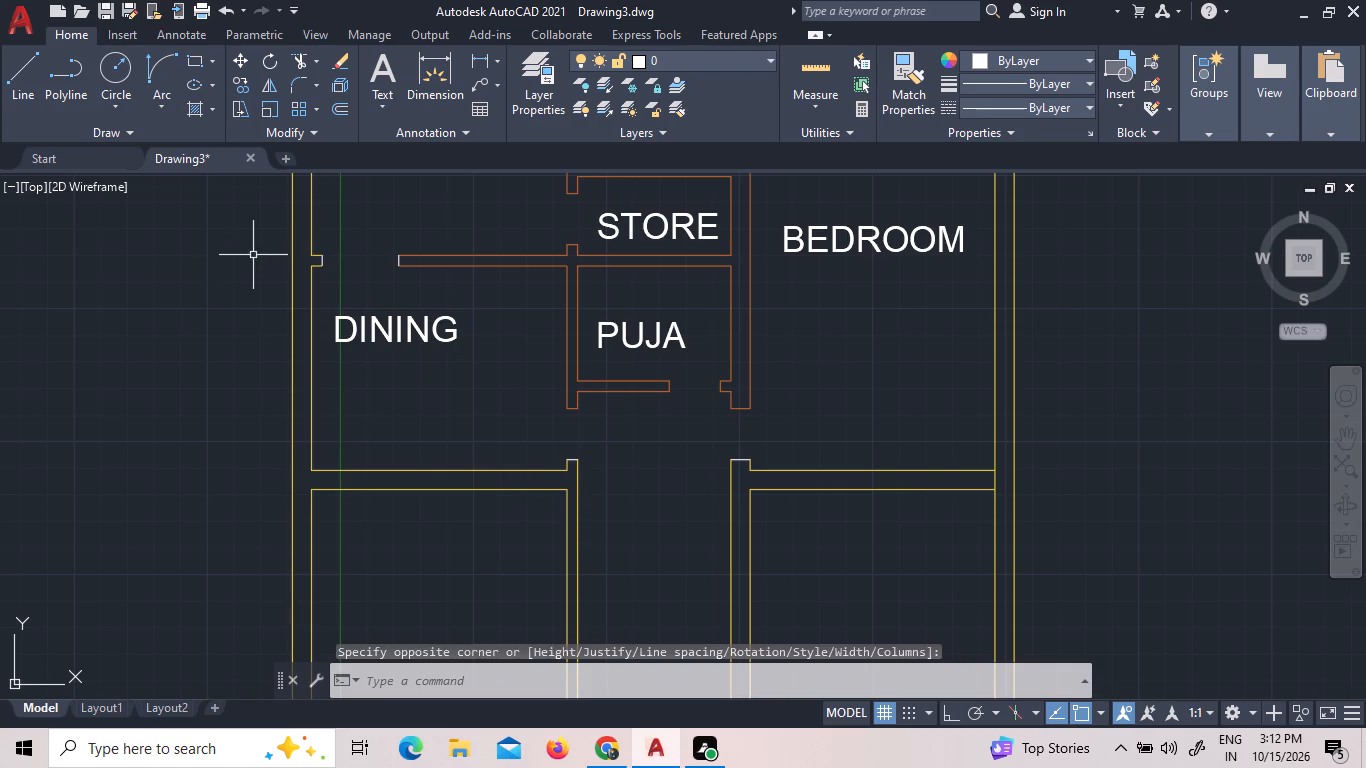
Add a 1' high multiline text label D in the door opening between the kitchen and dining room.
scroll(696, 396, "up", 2)
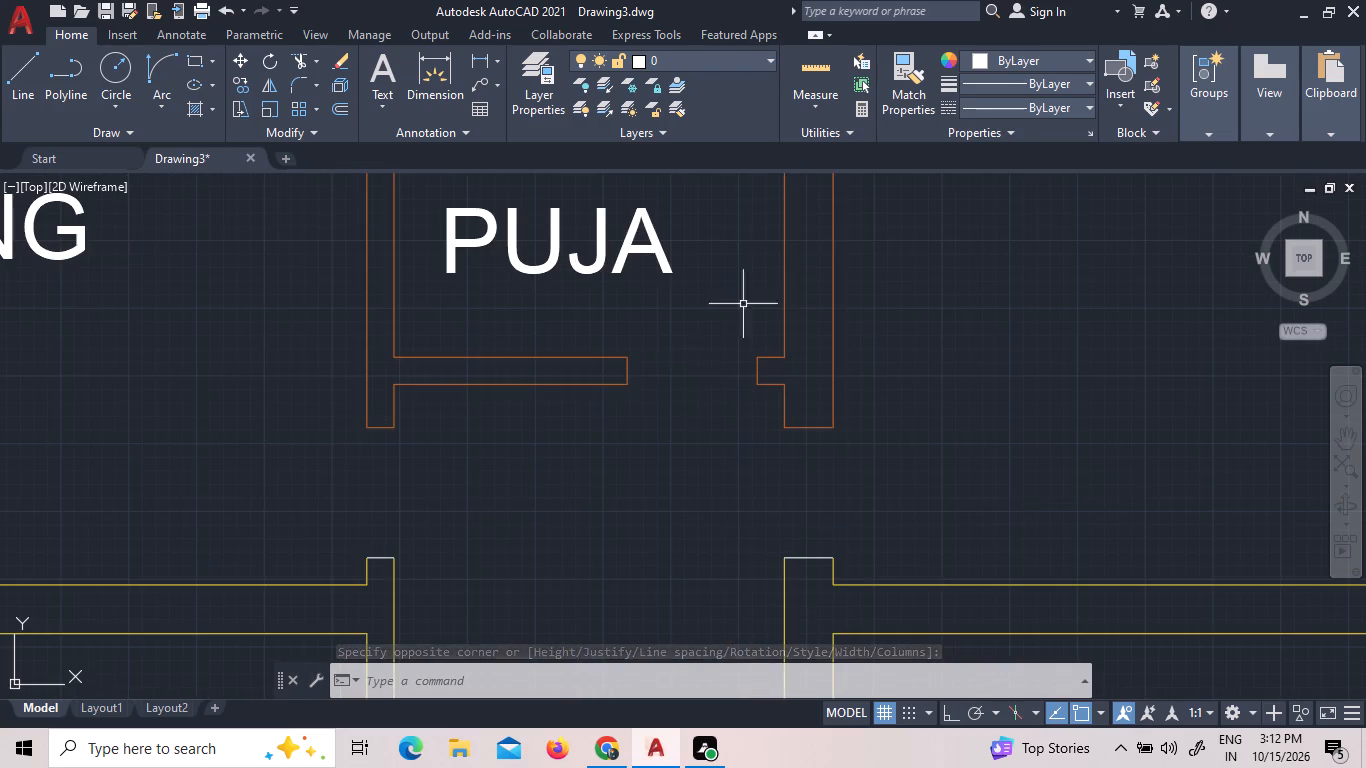
scroll(731, 374, "down", 5)
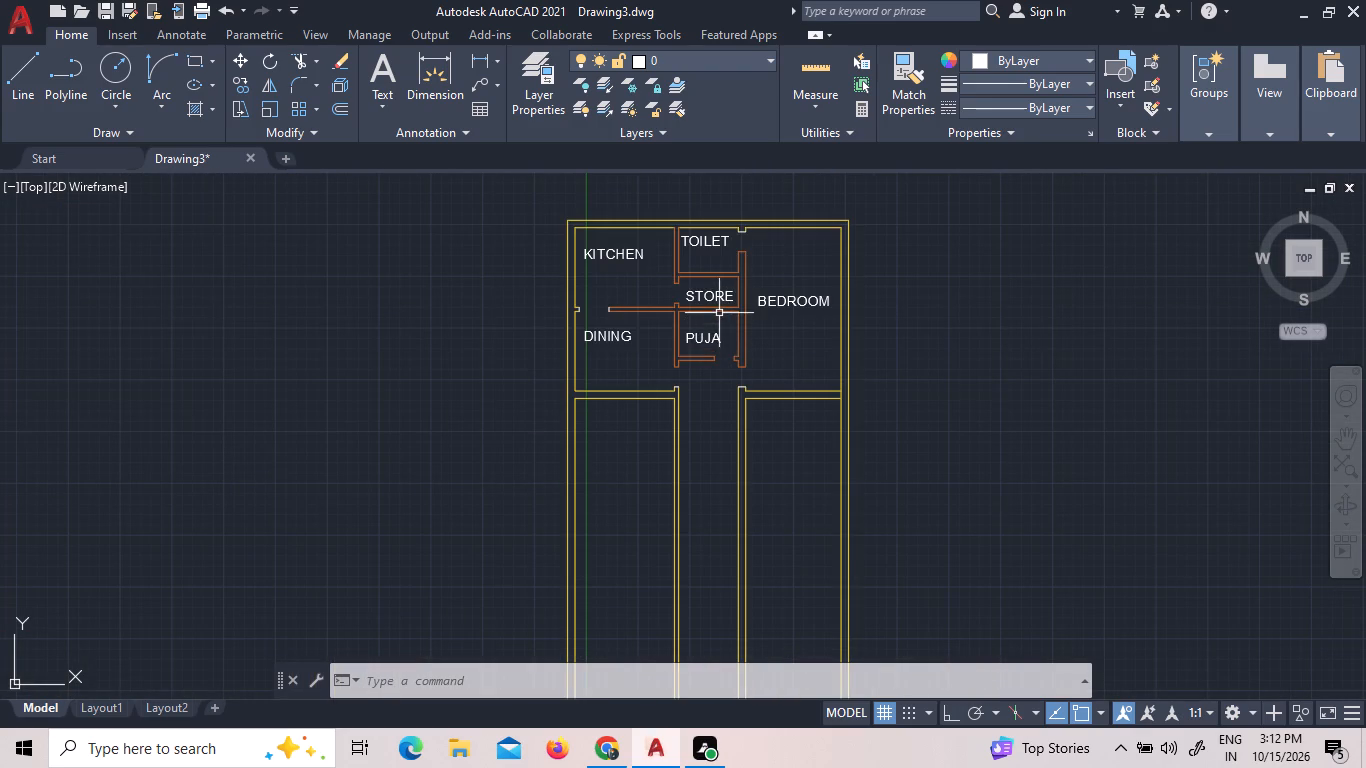
scroll(625, 255, "up", 2)
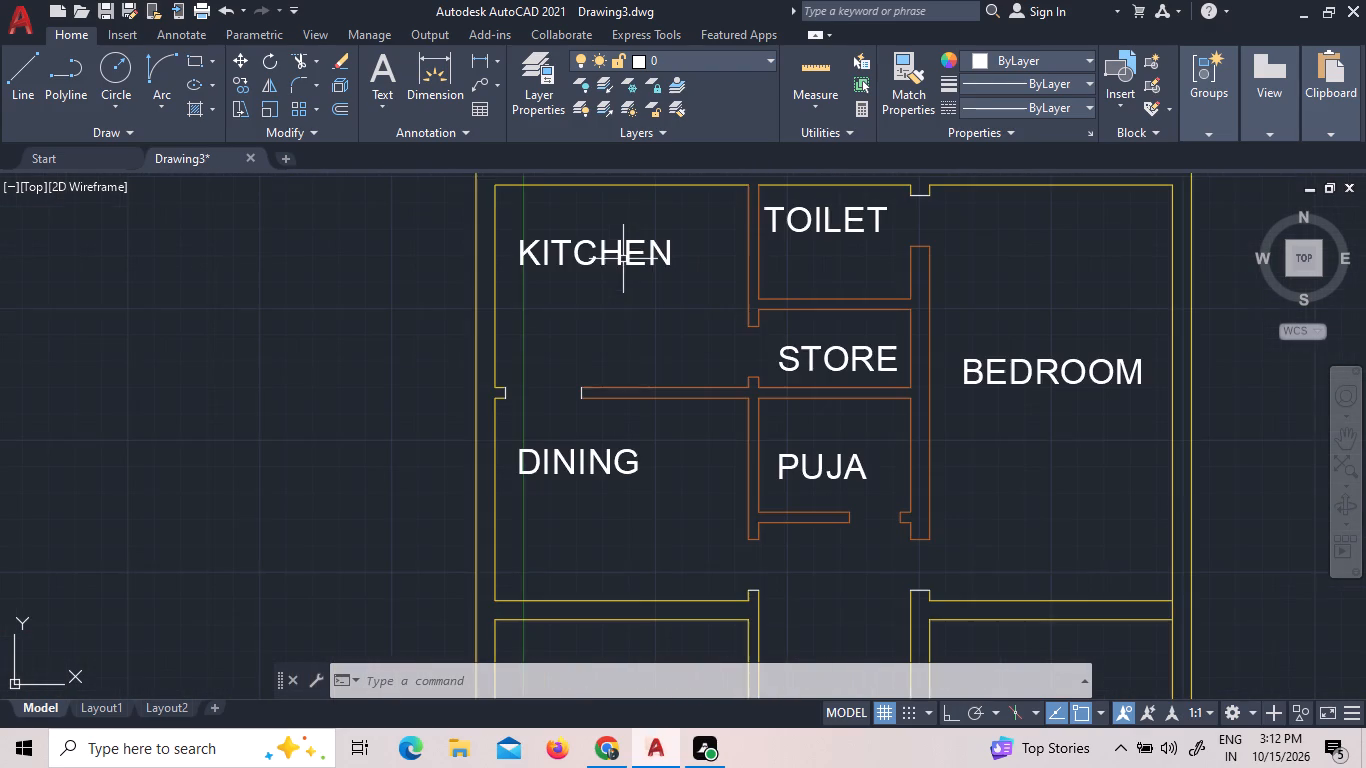
left_click(386, 74)
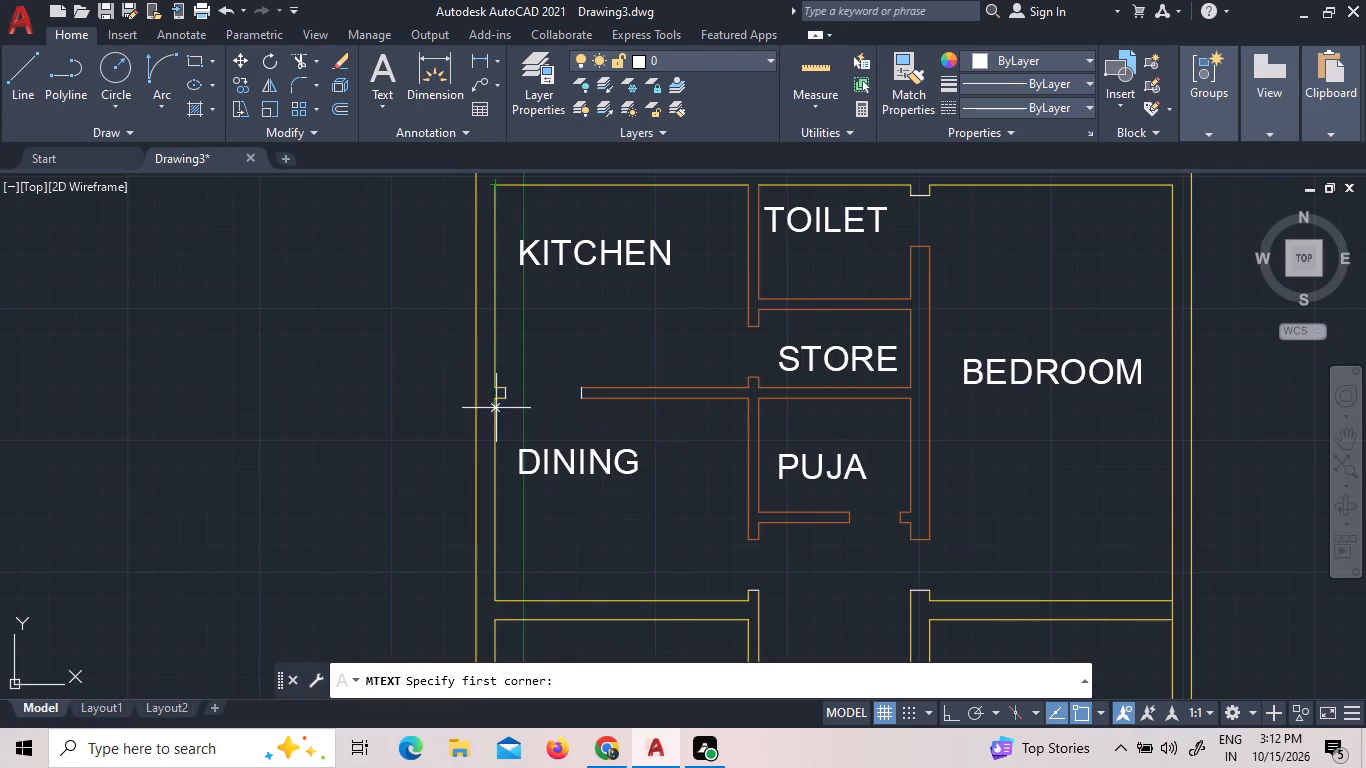
left_click(528, 388)
left_click(554, 402)
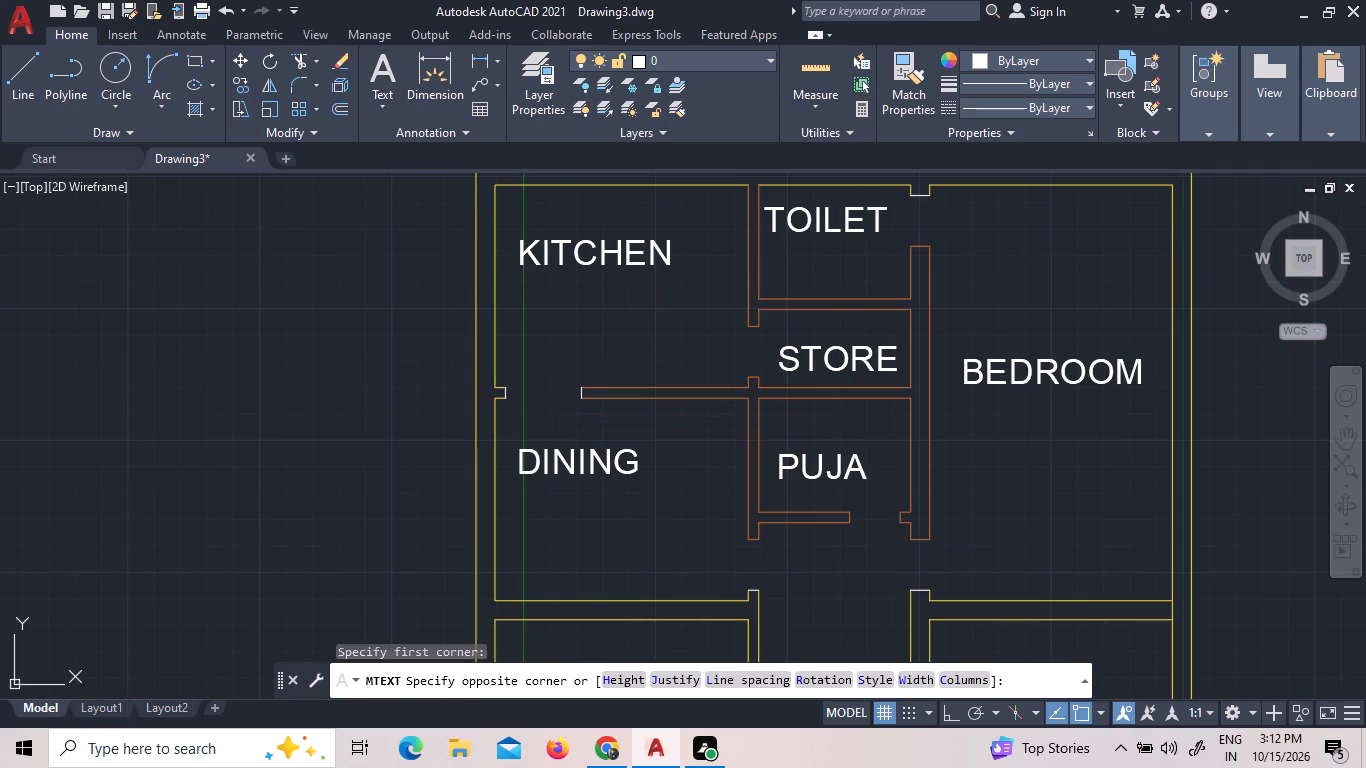
key("d")
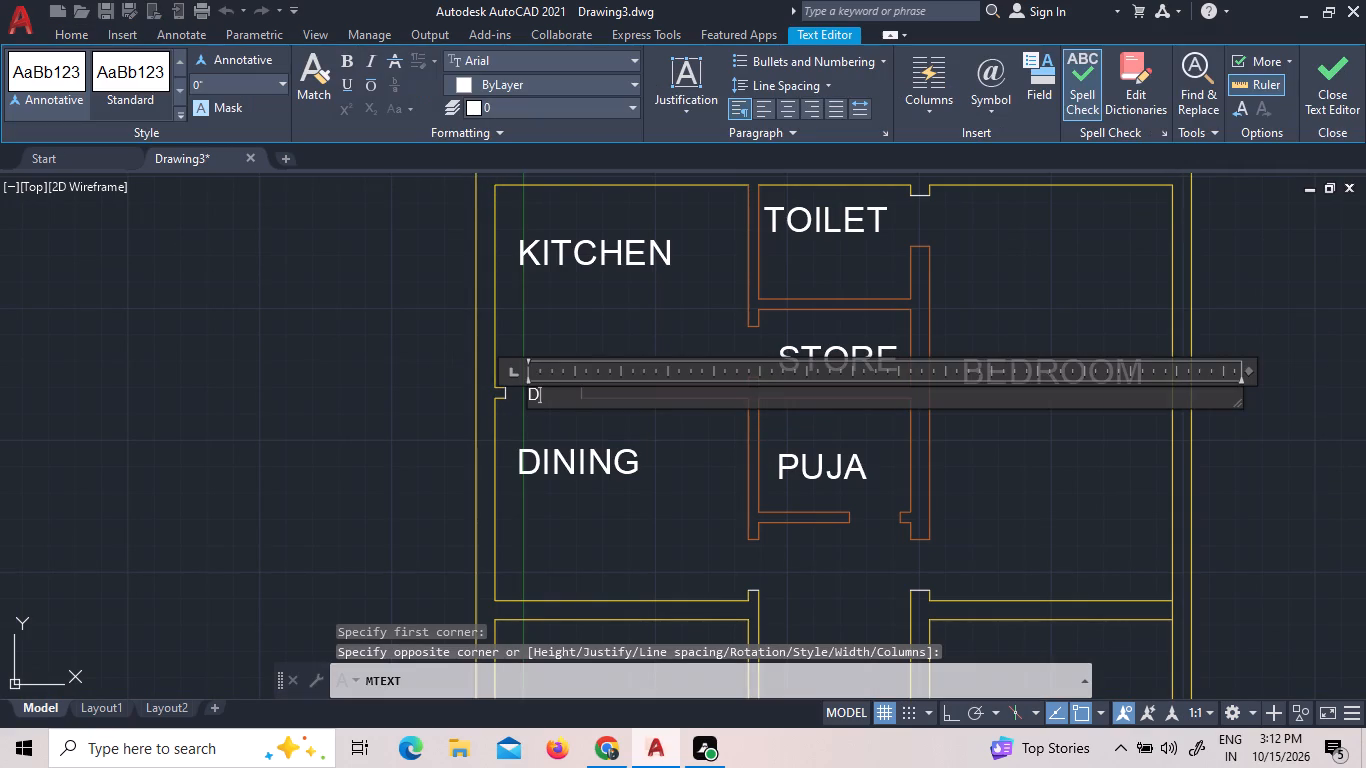
double_click(555, 404)
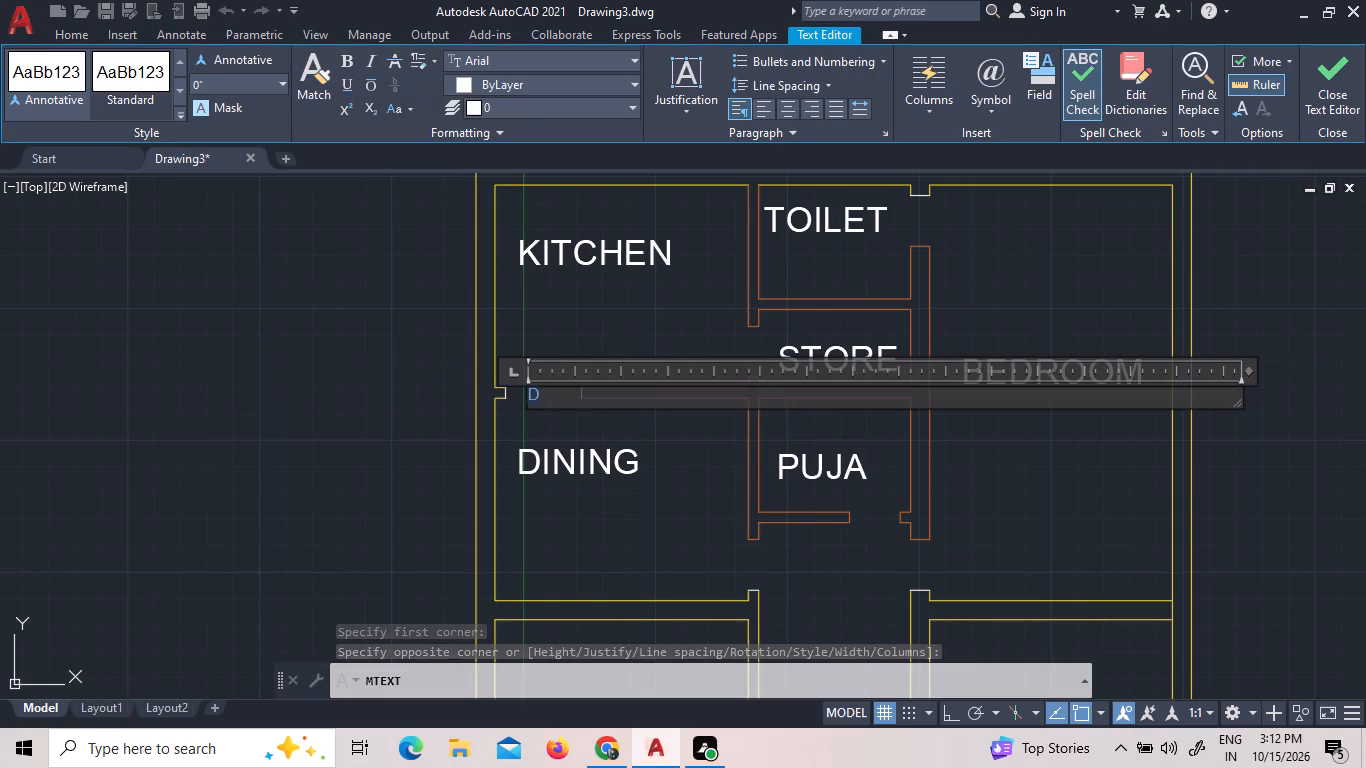
left_click(280, 78)
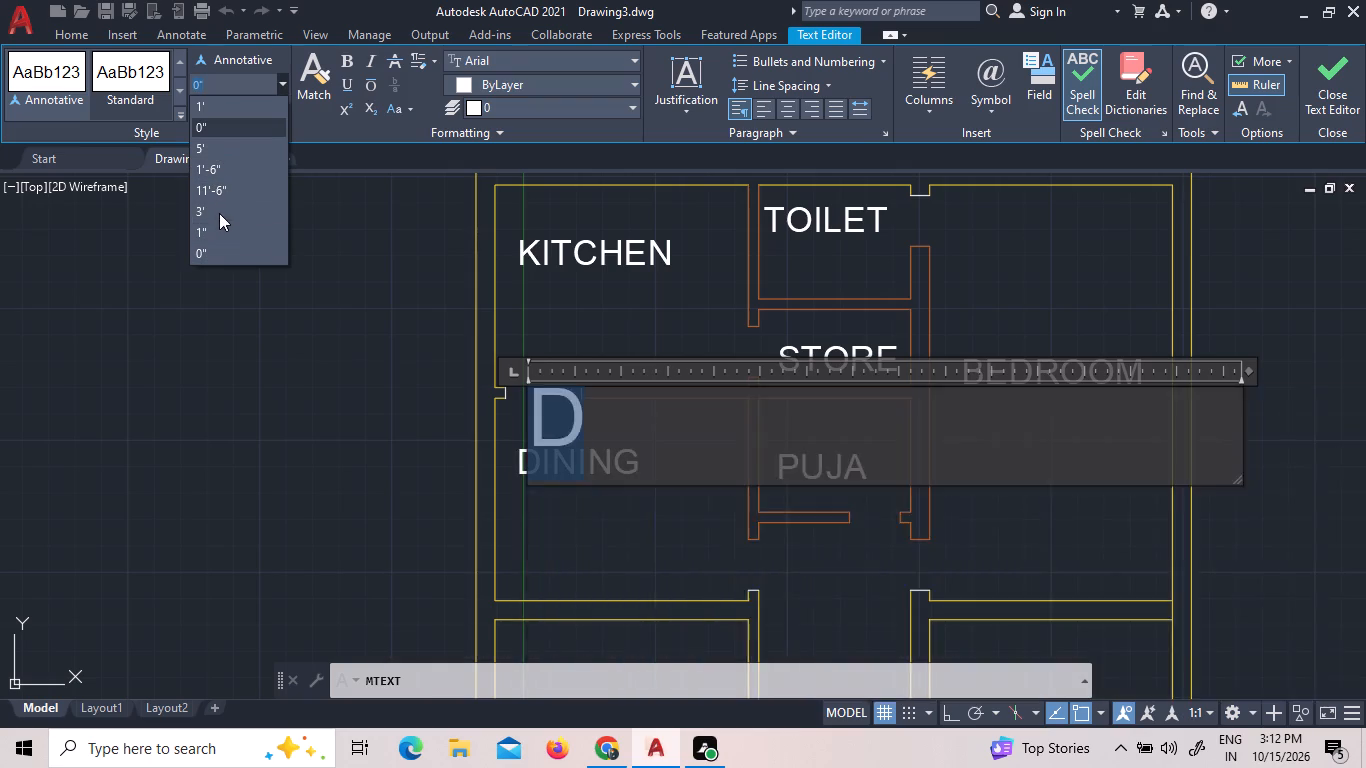
left_click(210, 104)
left_click(580, 294)
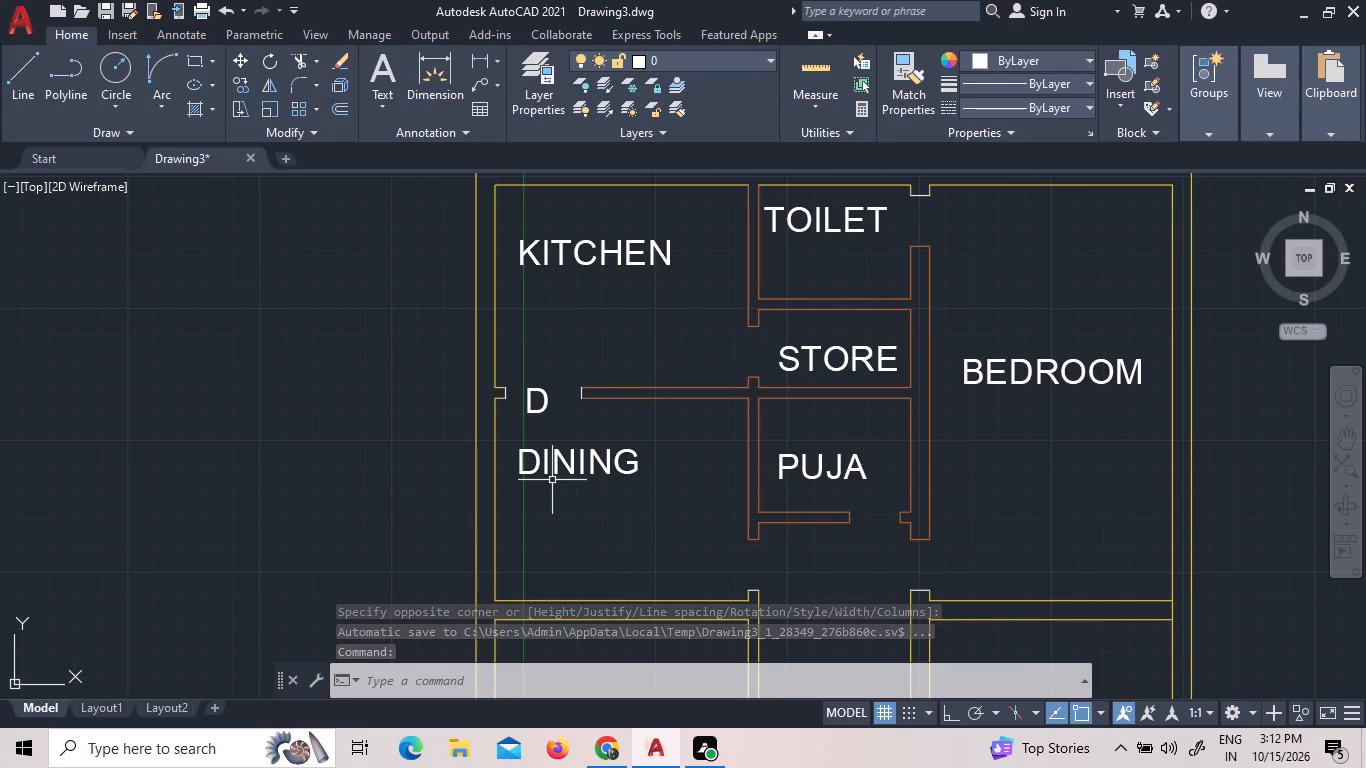
Copy the D label to the toilet, store and puja door openings and to both side openings of the passage below the puja room.
left_click(539, 404)
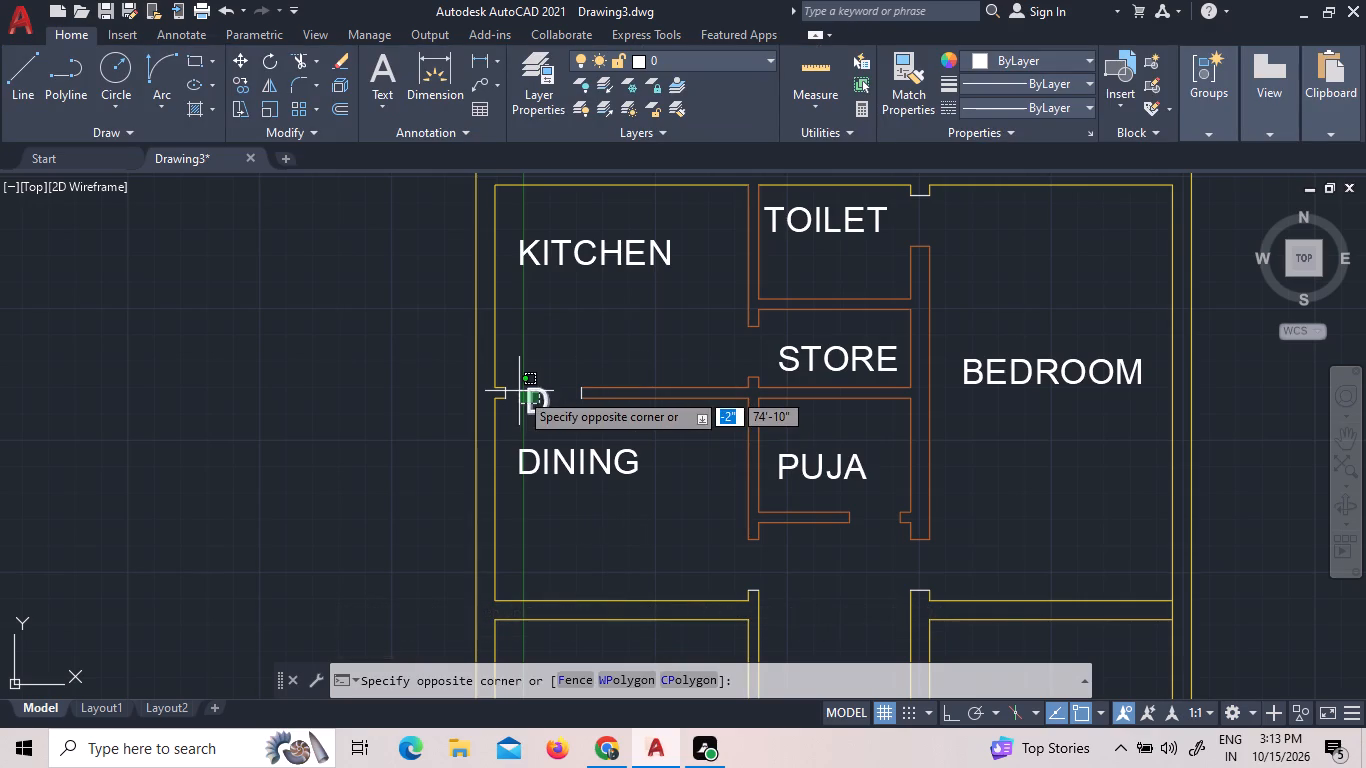
left_click(519, 391)
right_click(519, 389)
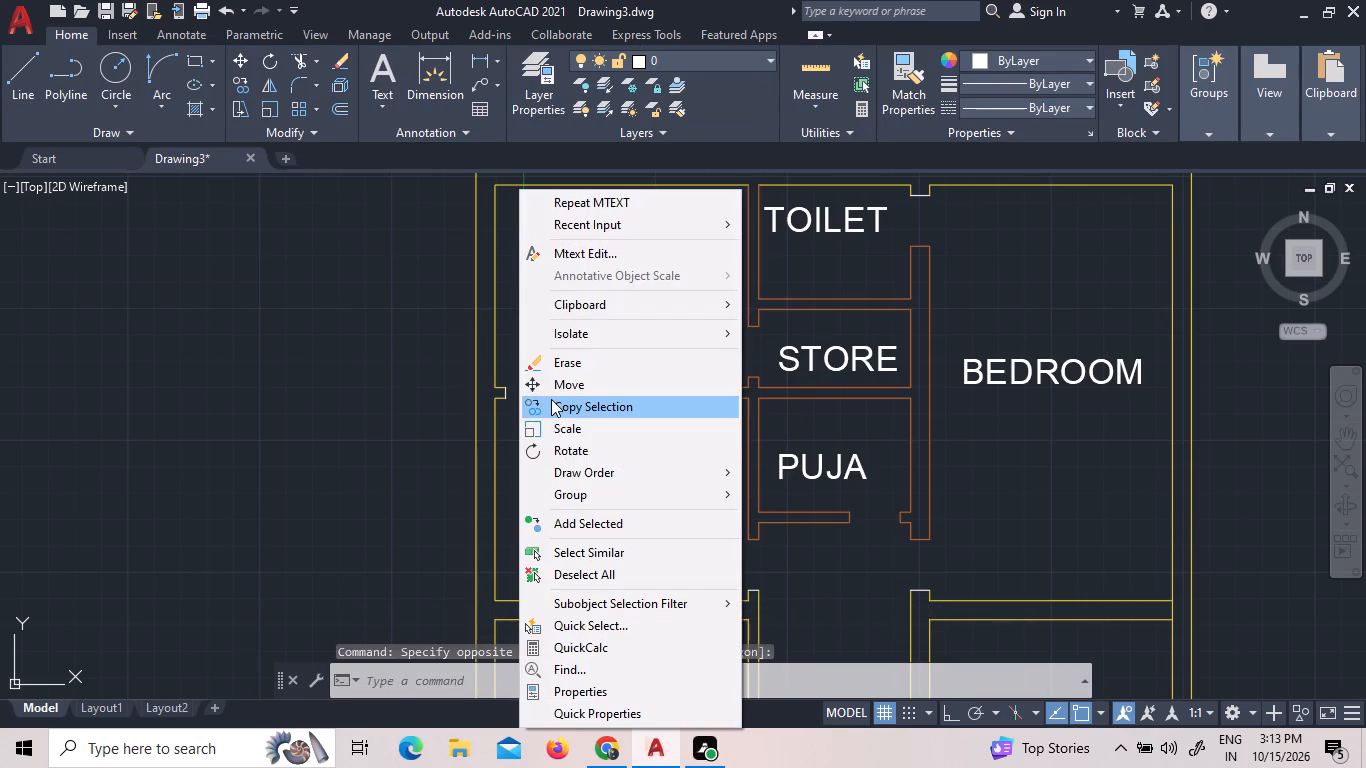
left_click(551, 399)
left_click(551, 399)
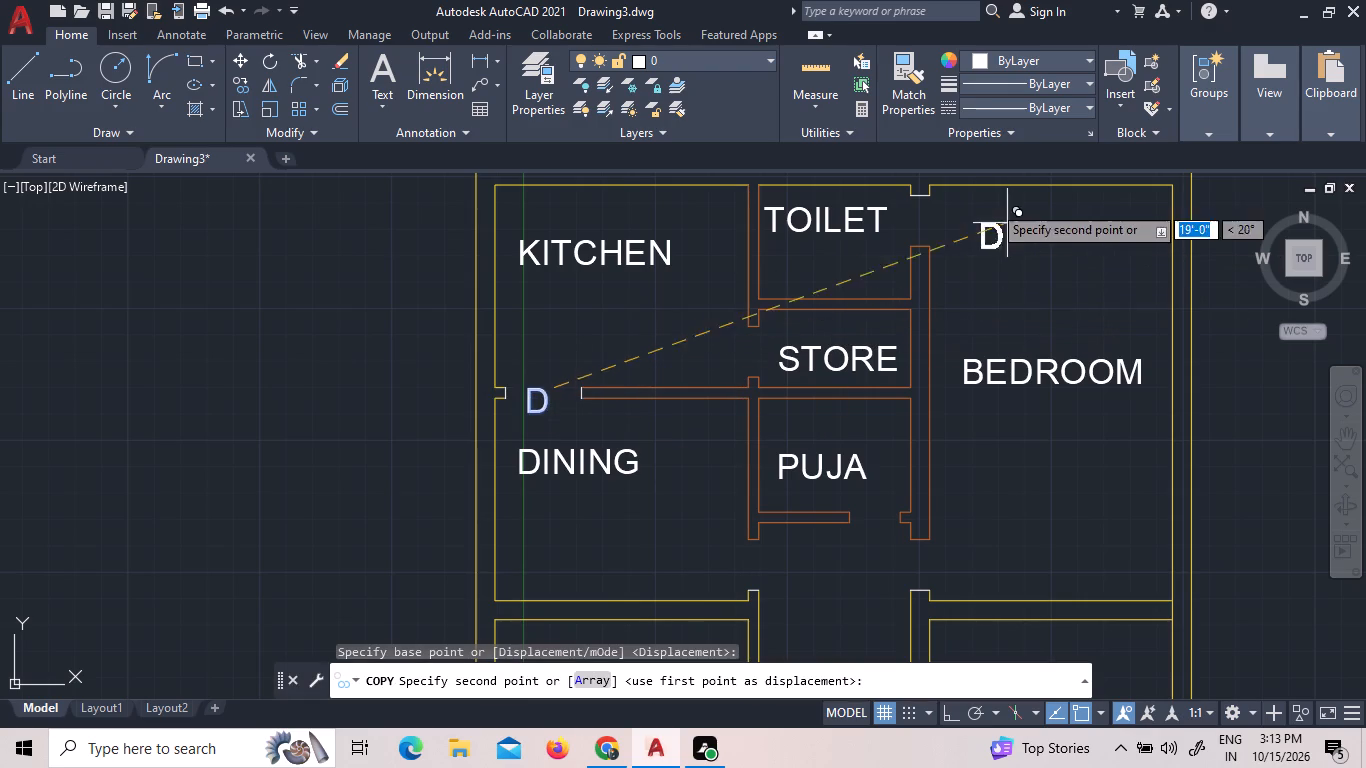
left_click(944, 203)
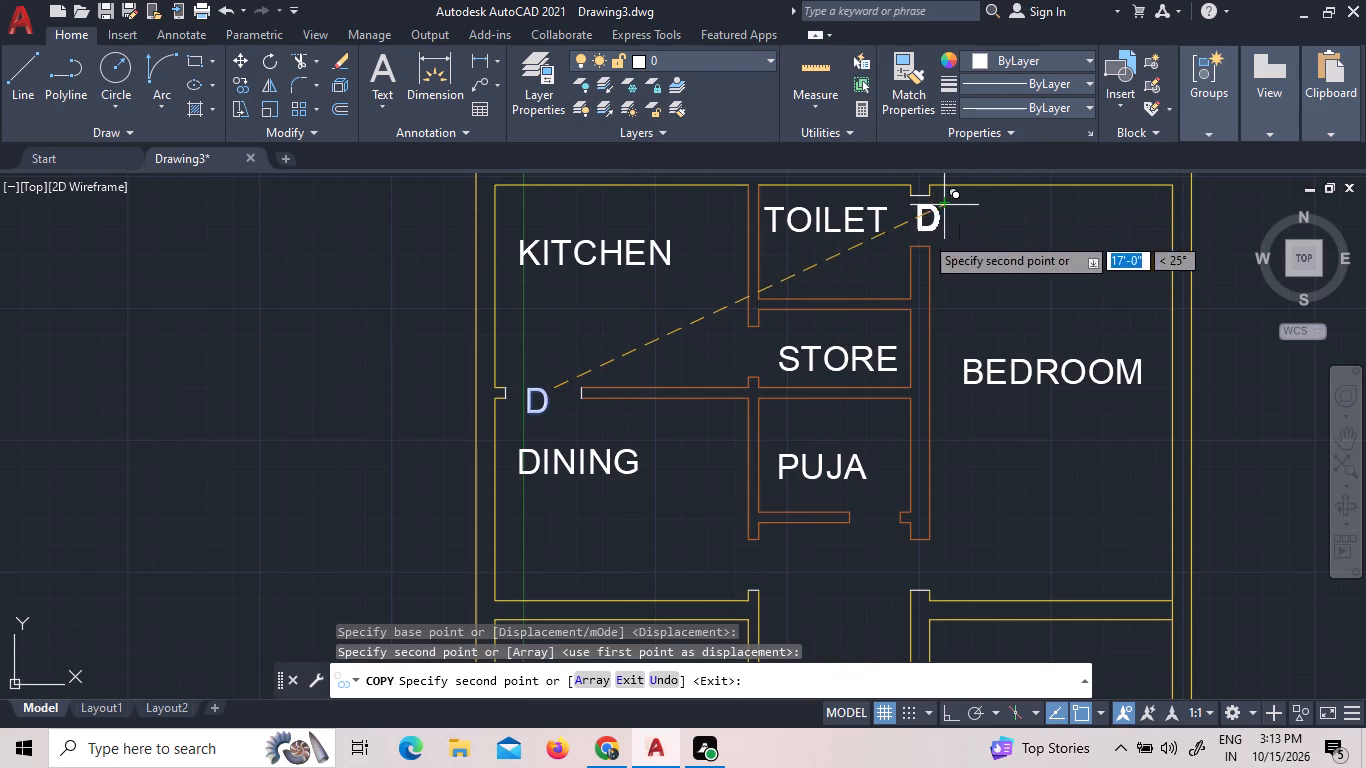
left_click(765, 340)
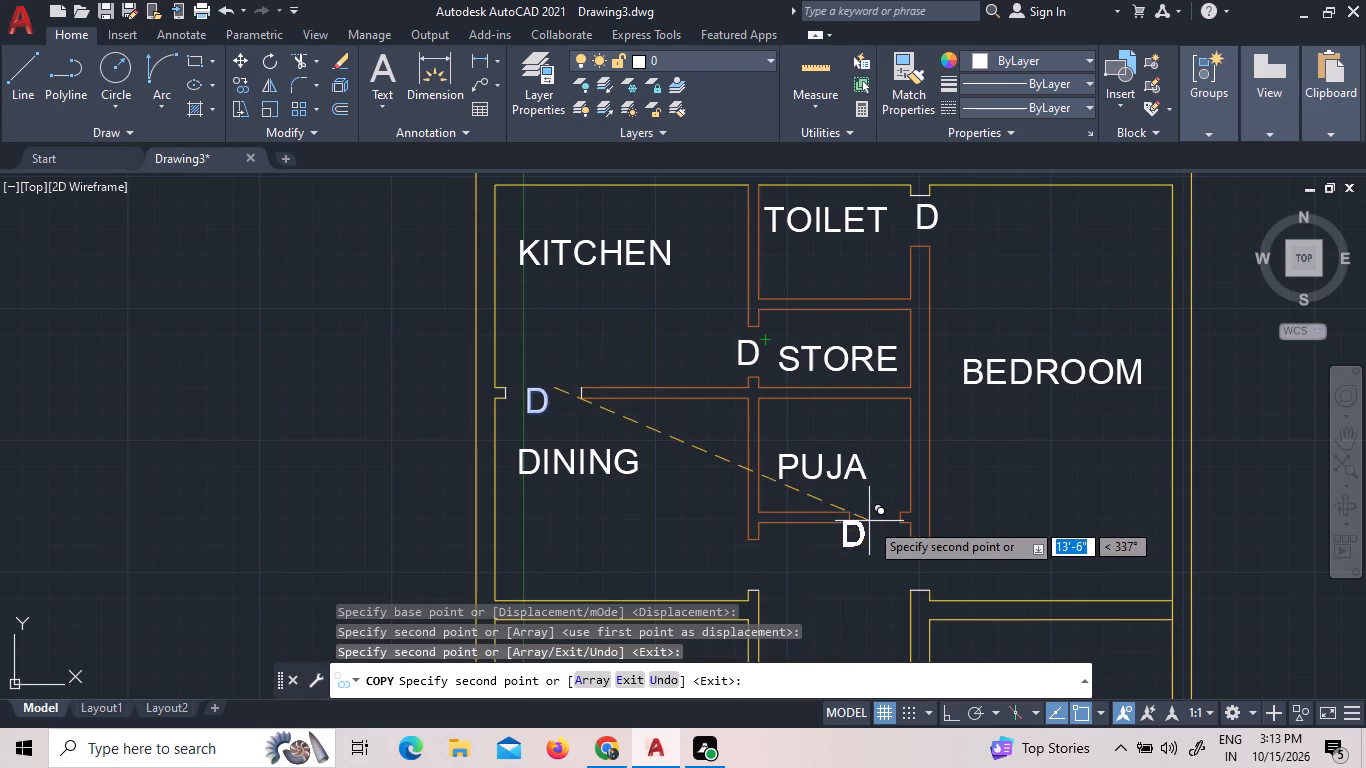
left_click(887, 509)
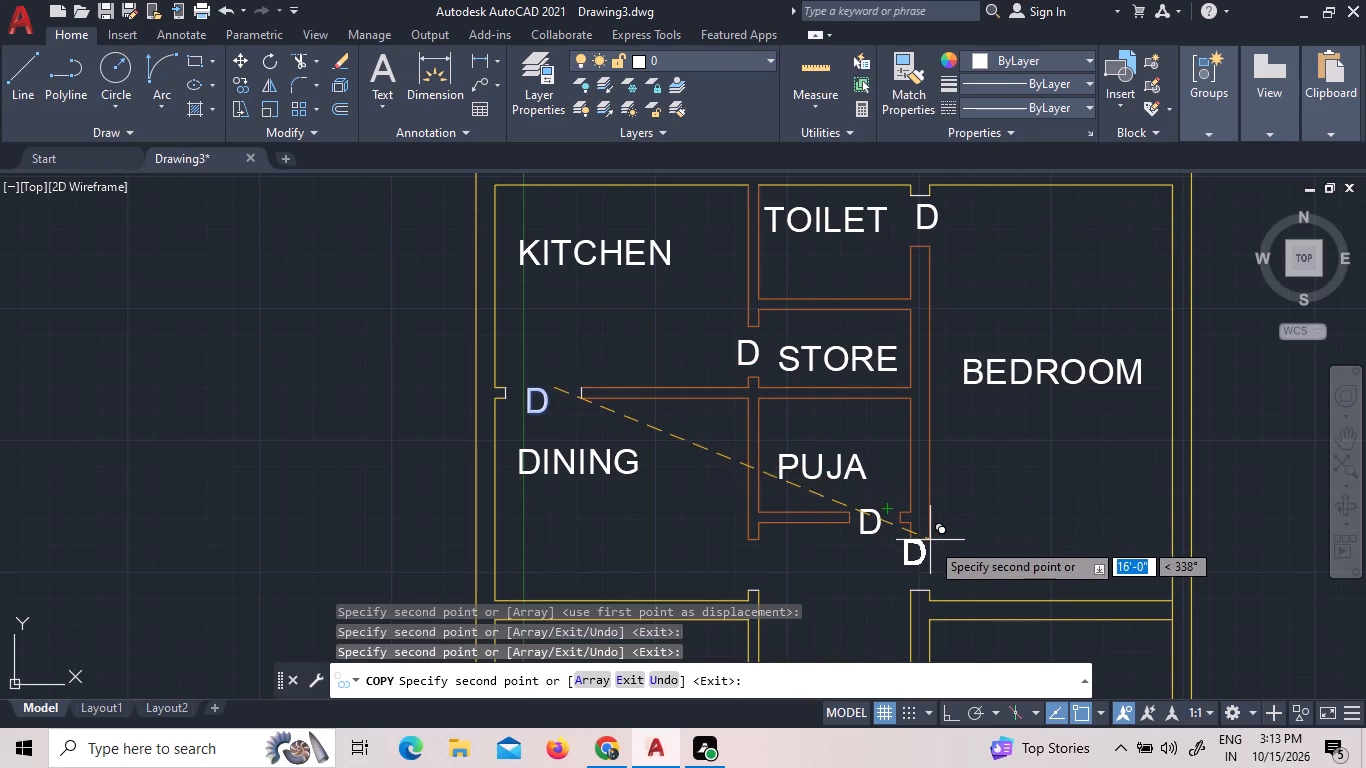
left_click(941, 549)
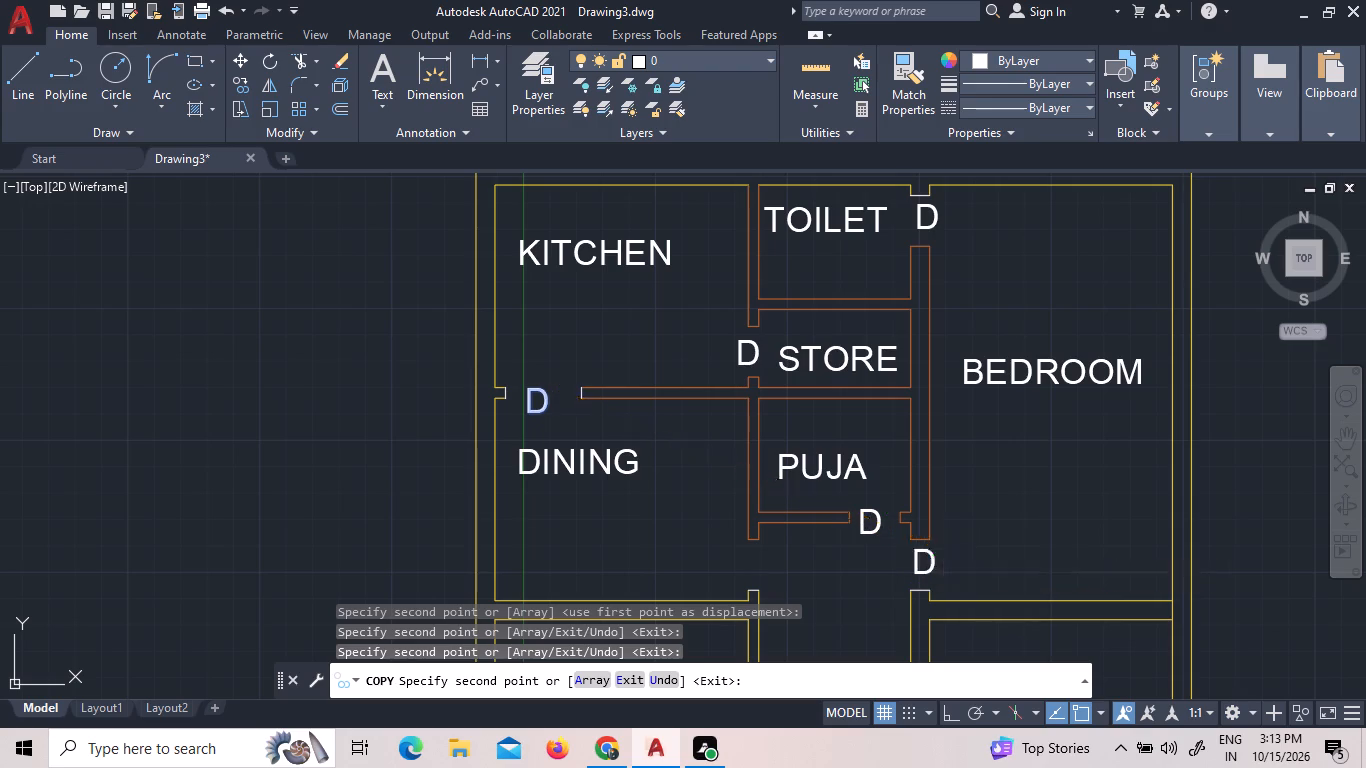
left_click(769, 554)
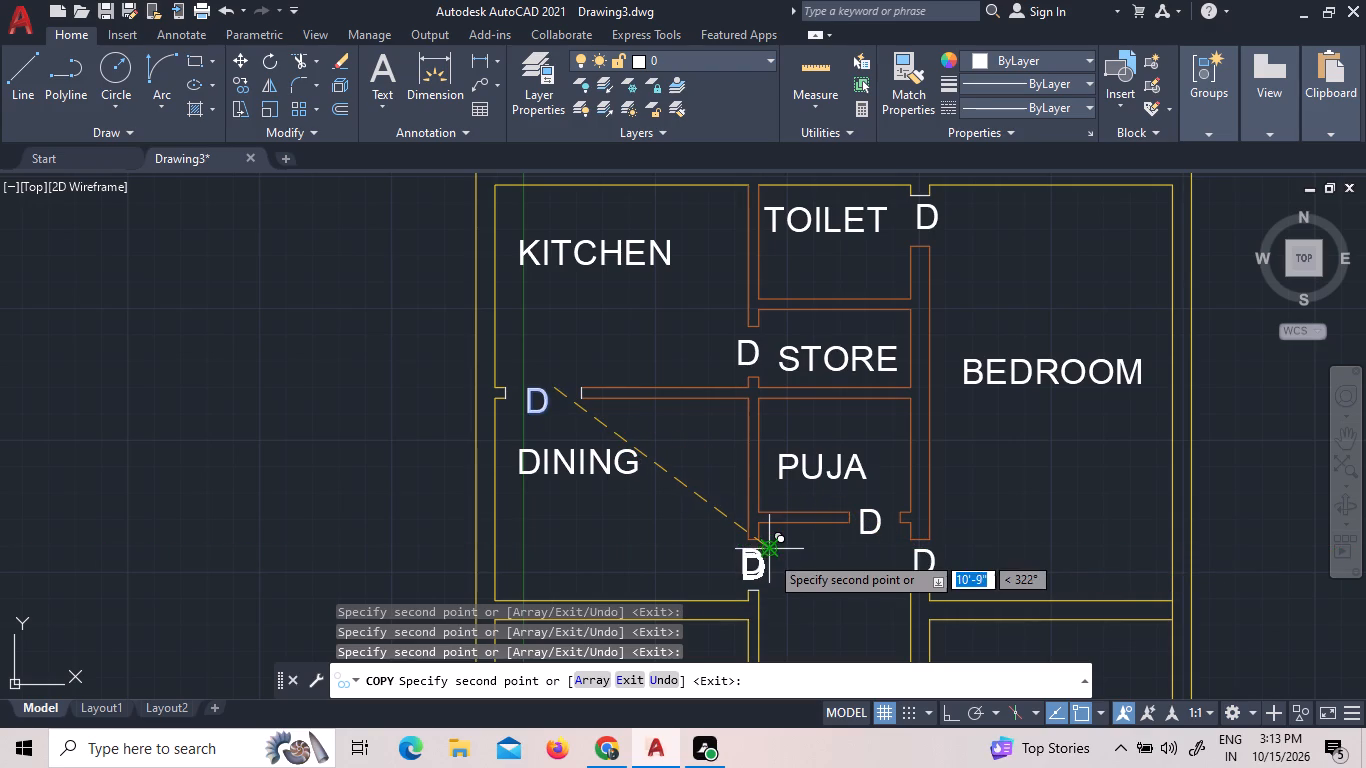
right_click(361, 408)
left_click(382, 418)
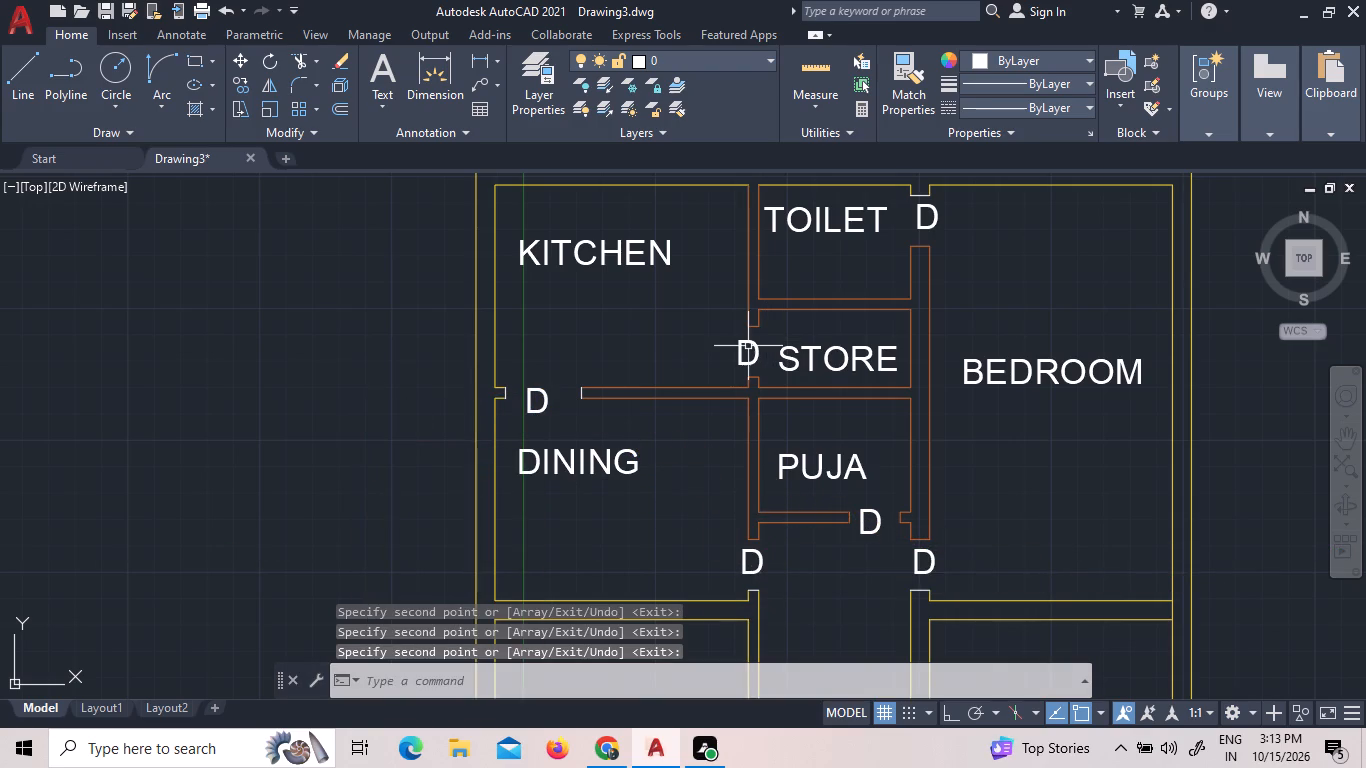
Change the D label in the store room's door opening to D1.
double_click(751, 337)
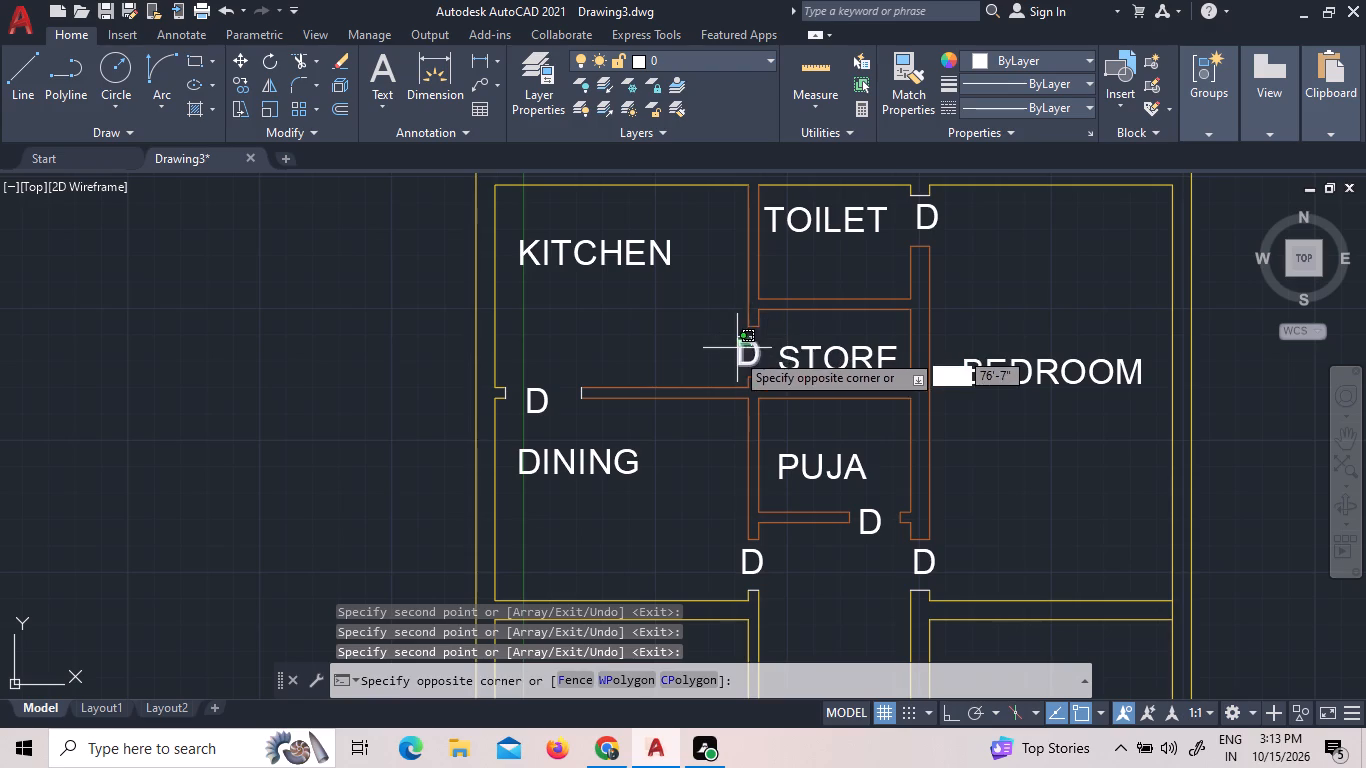
double_click(734, 355)
left_click(734, 355)
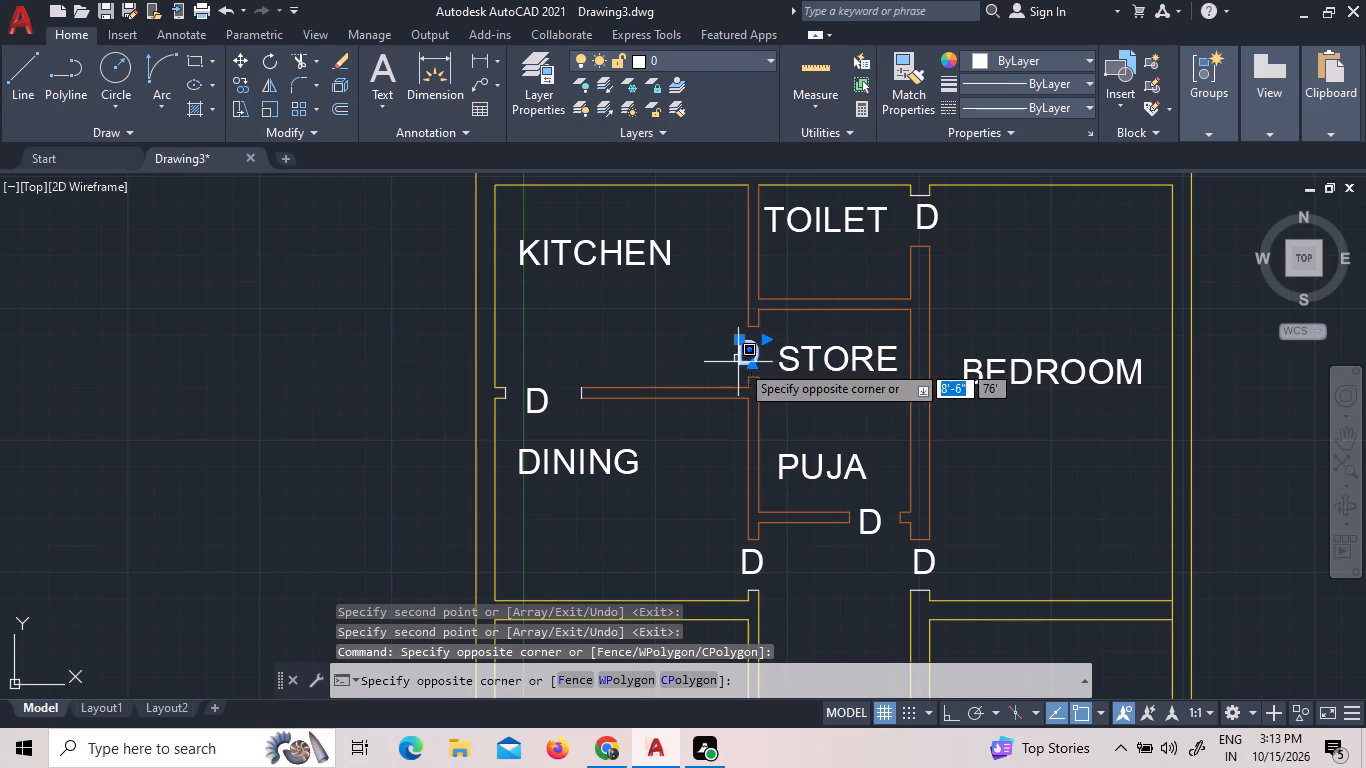
left_click(748, 364)
scroll(750, 360, "up", 4)
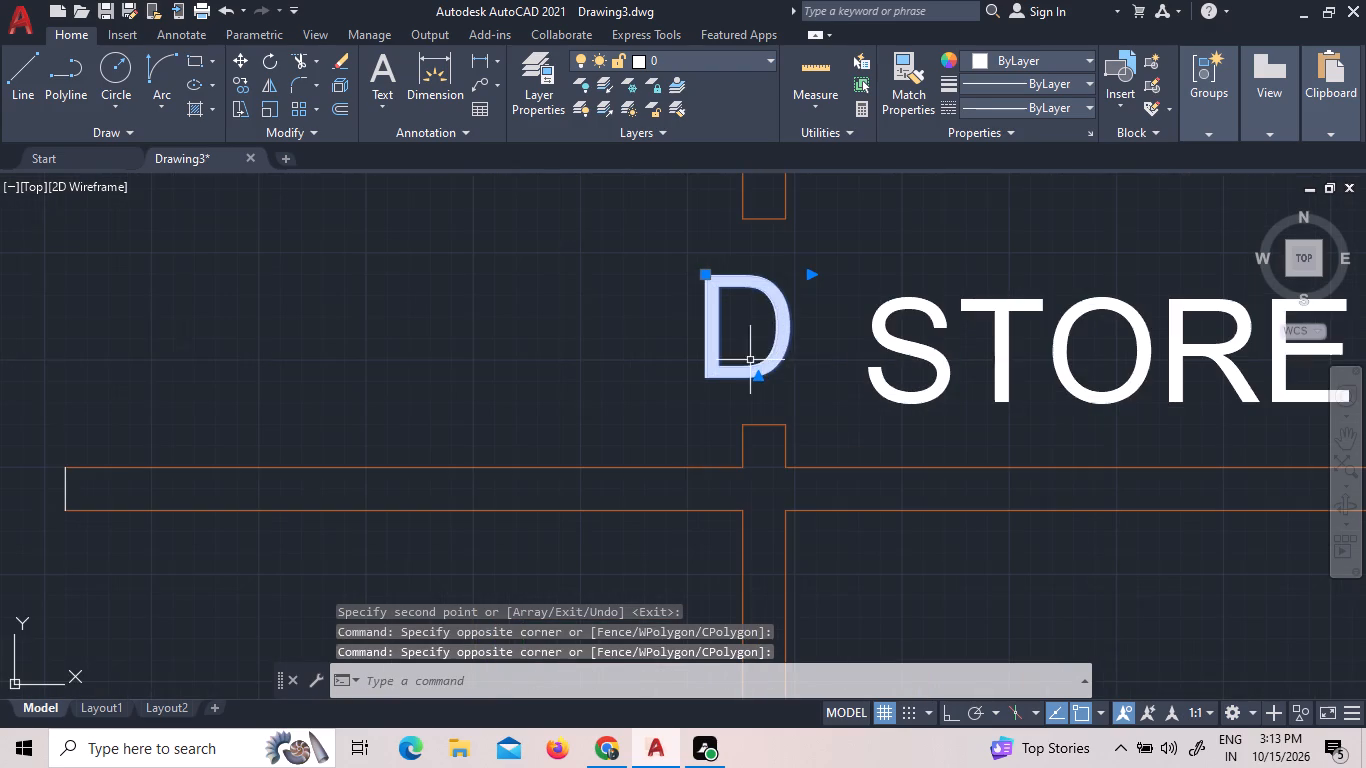
triple_click(775, 347)
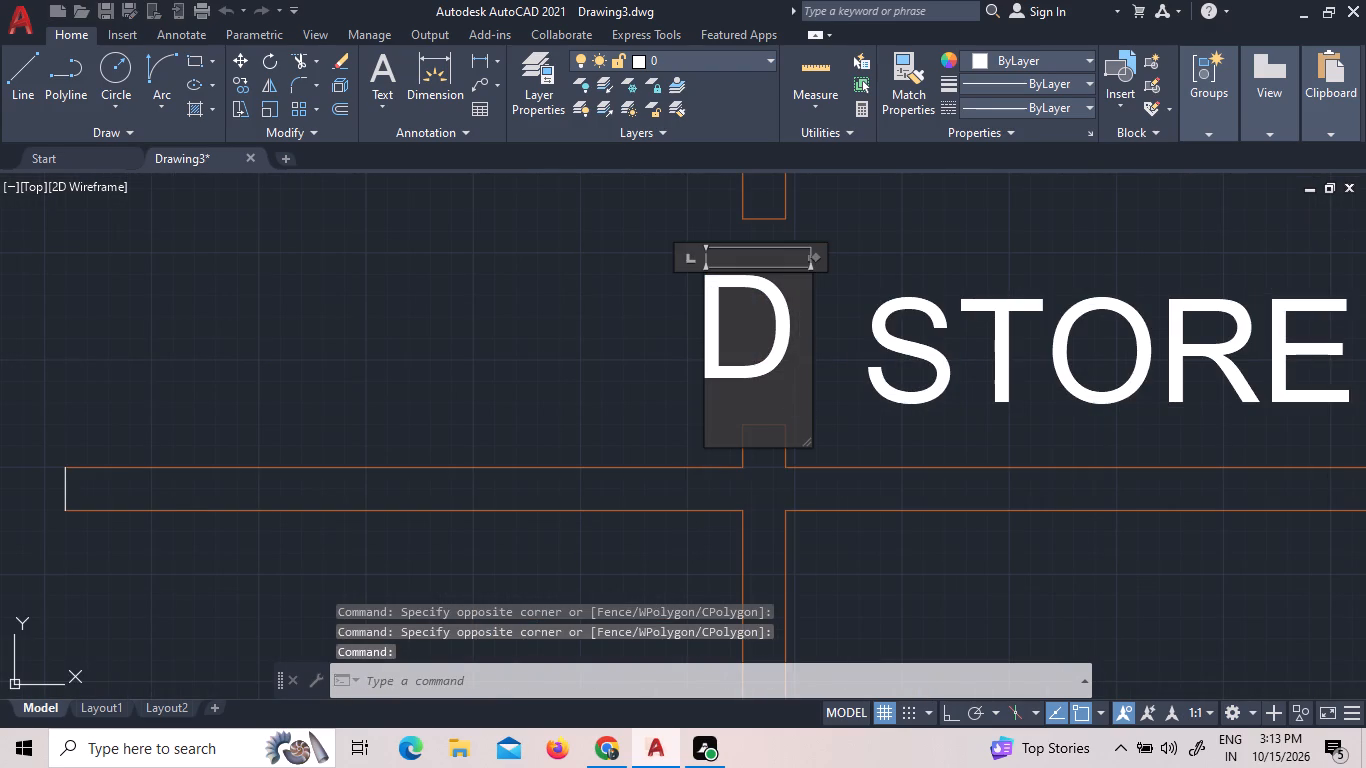
key("1")
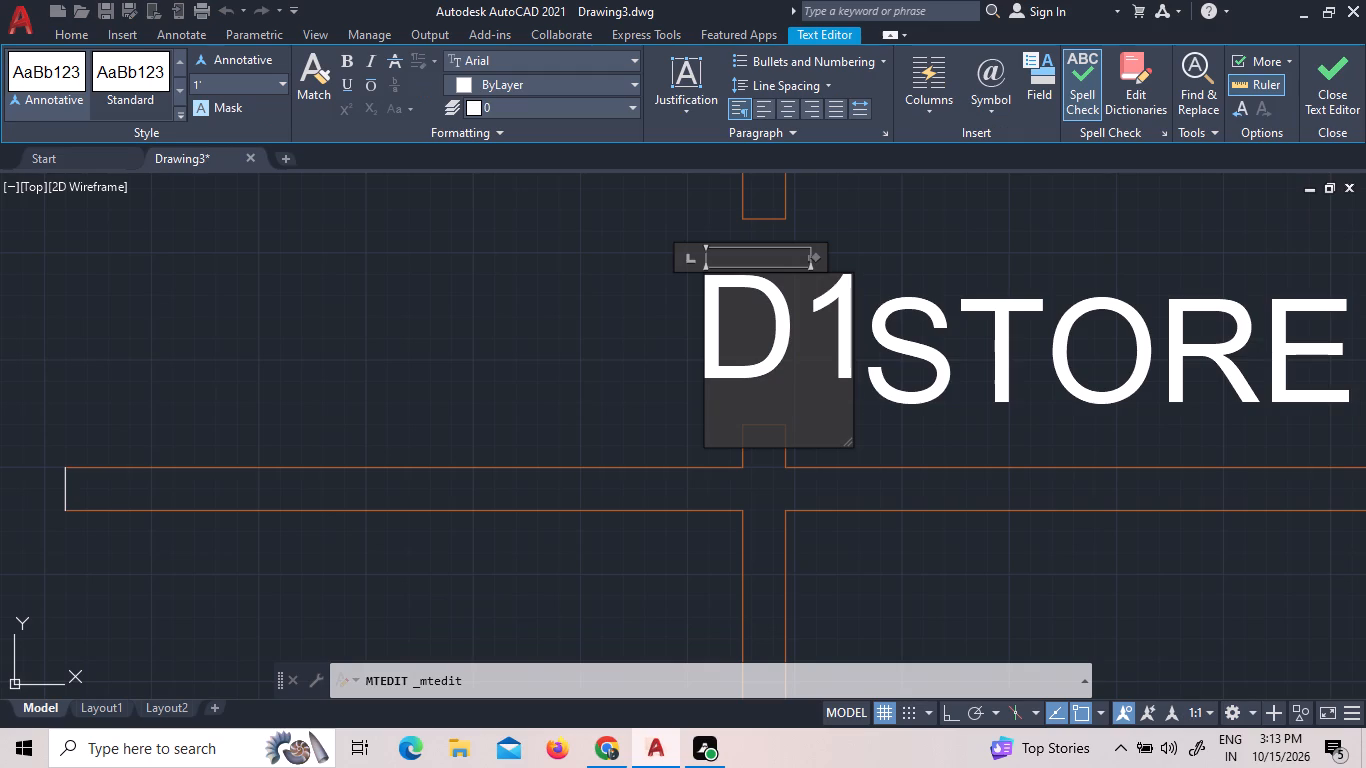
left_click(1130, 261)
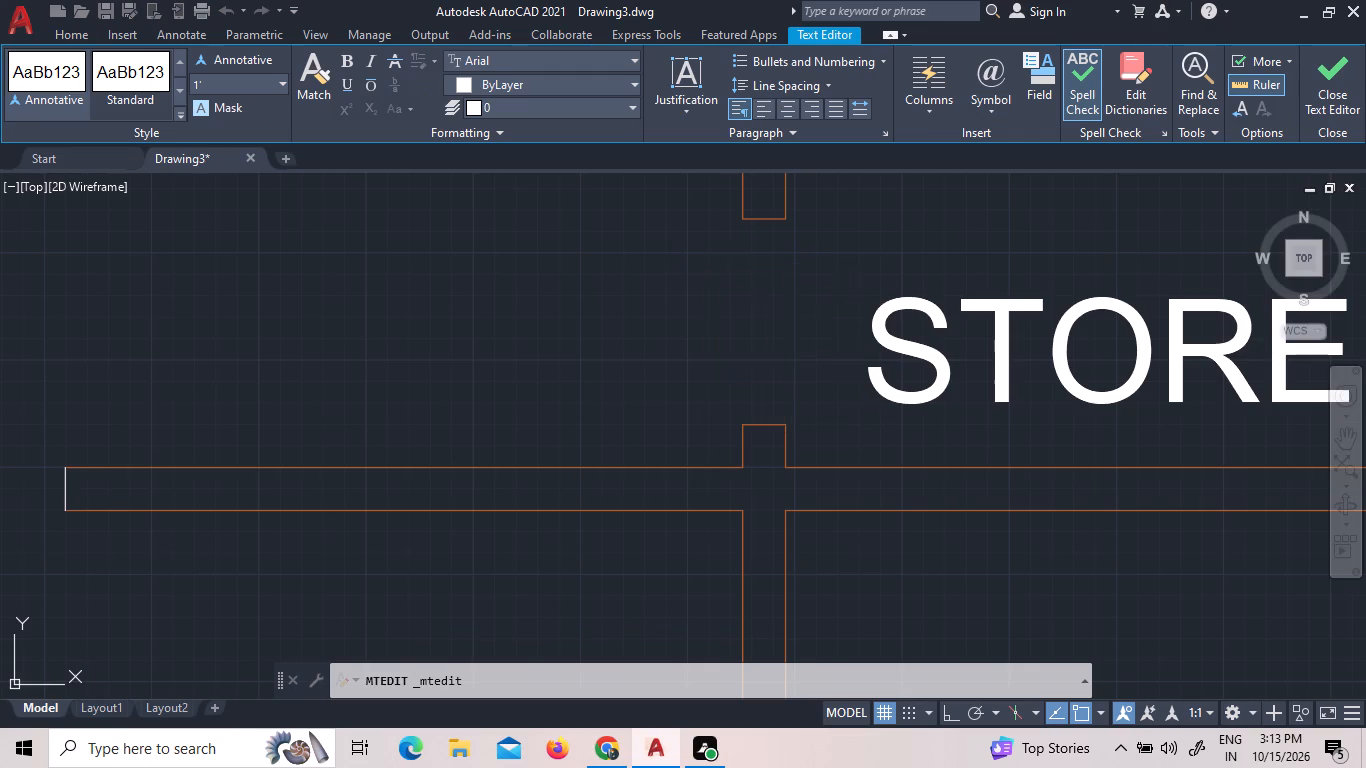
Change the D label in the toilet's door opening to D1.
scroll(924, 495, "down", 4)
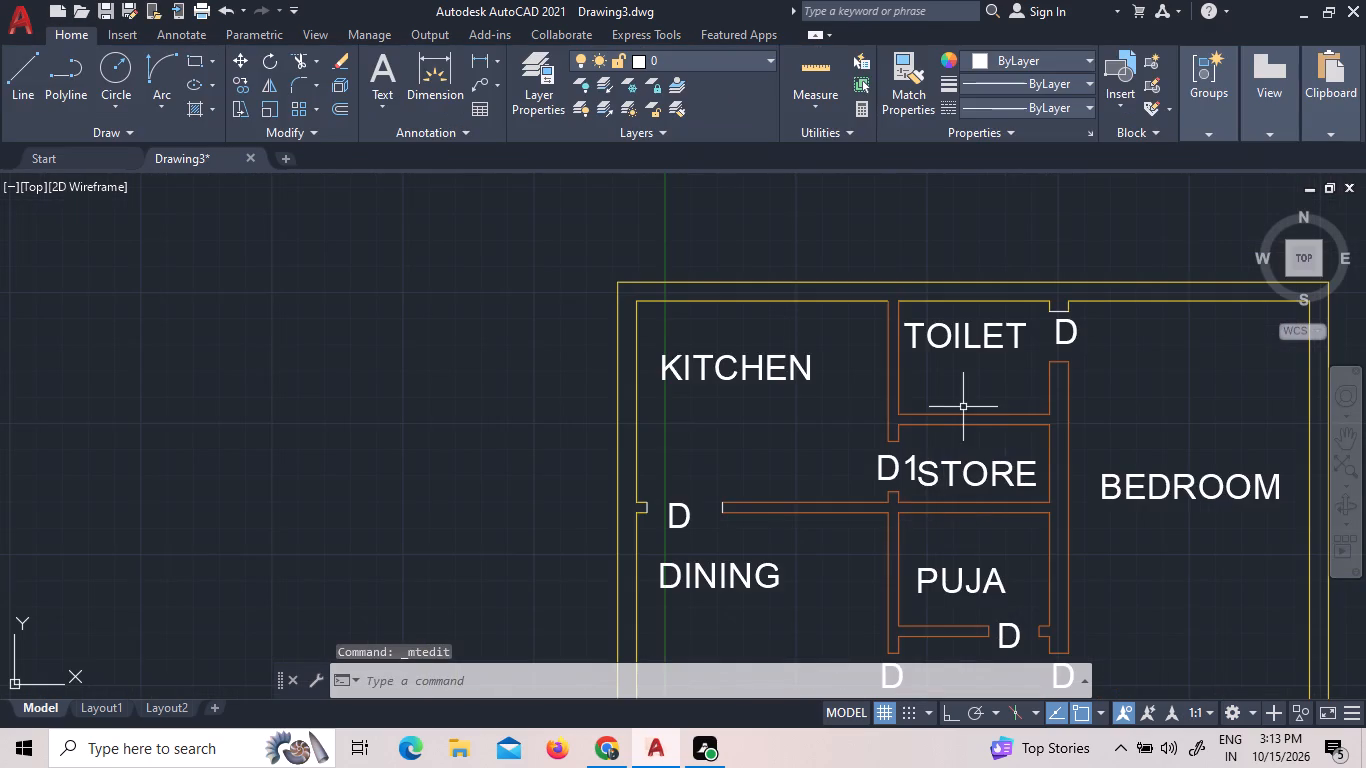
scroll(1100, 293, "up", 2)
scroll(1041, 409, "up", 2)
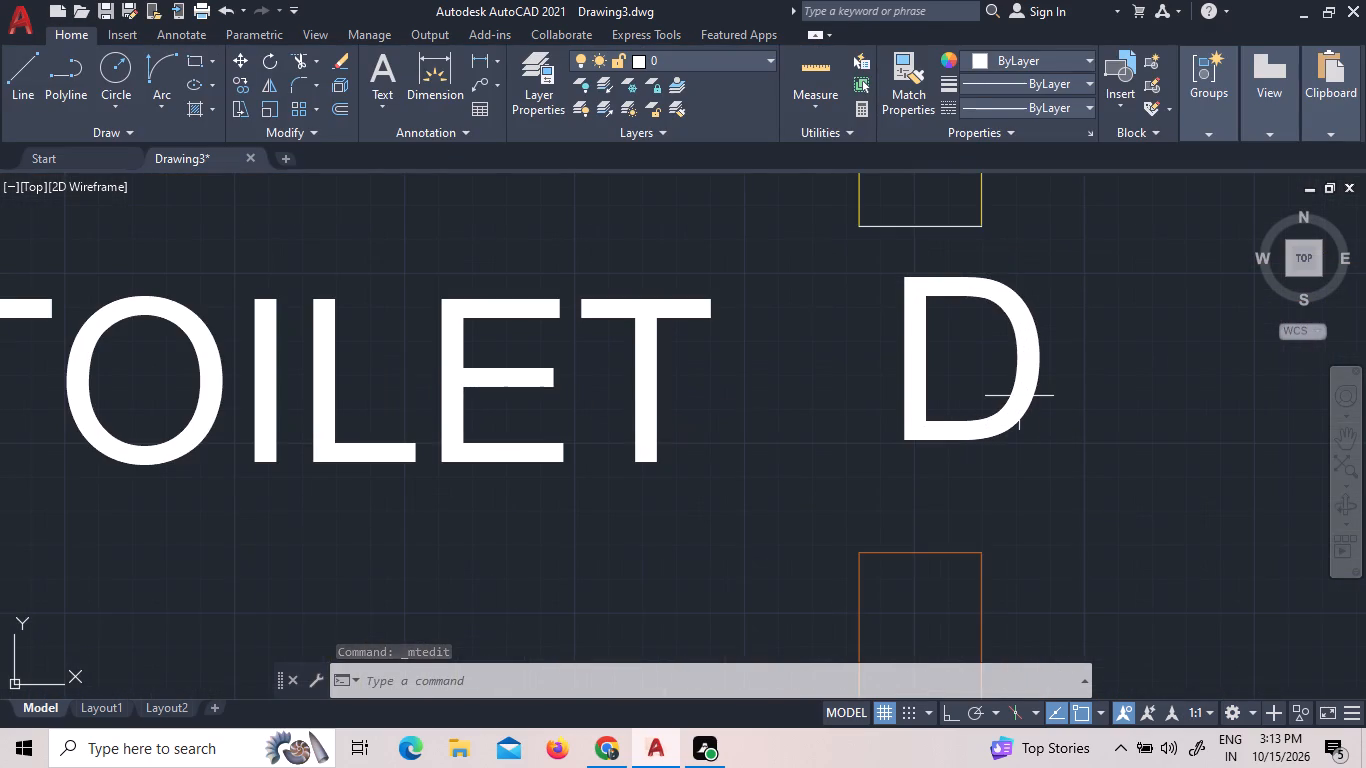
triple_click(1019, 396)
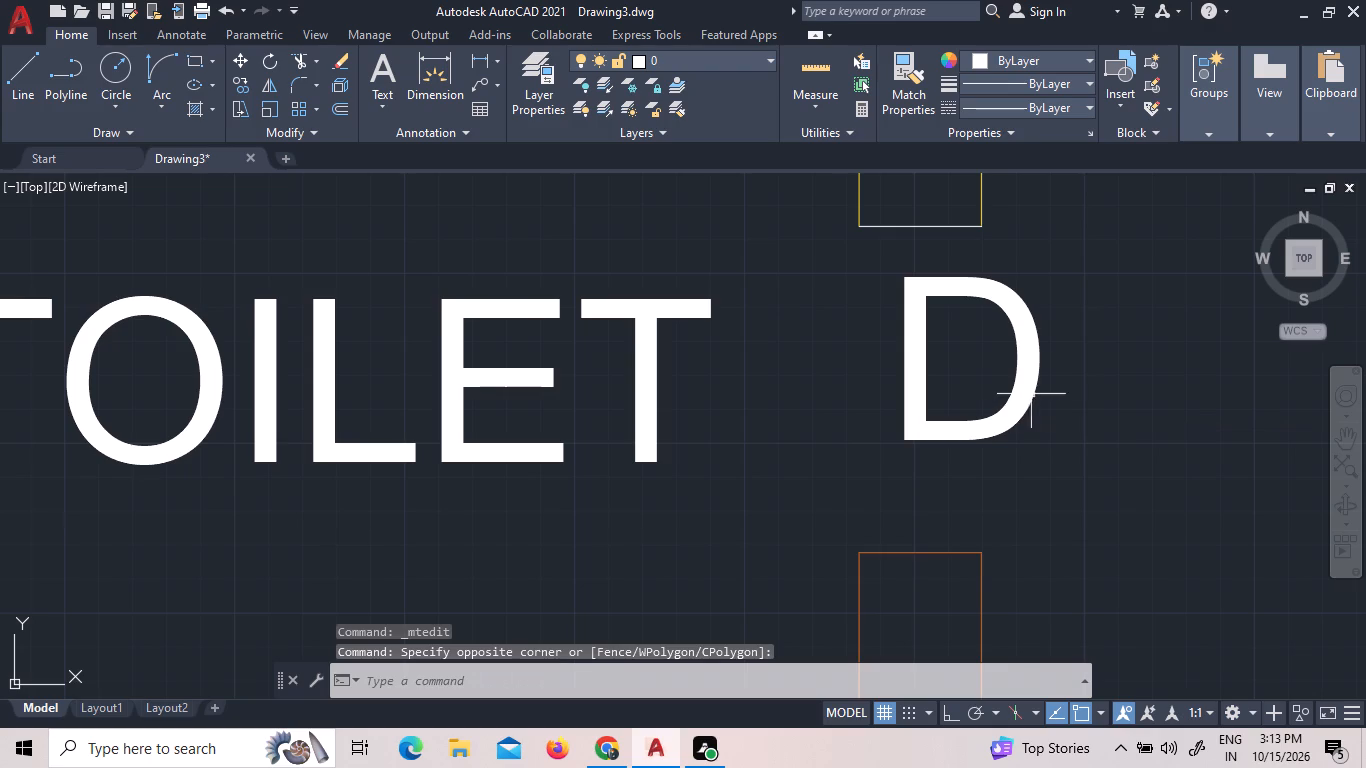
double_click(1002, 284)
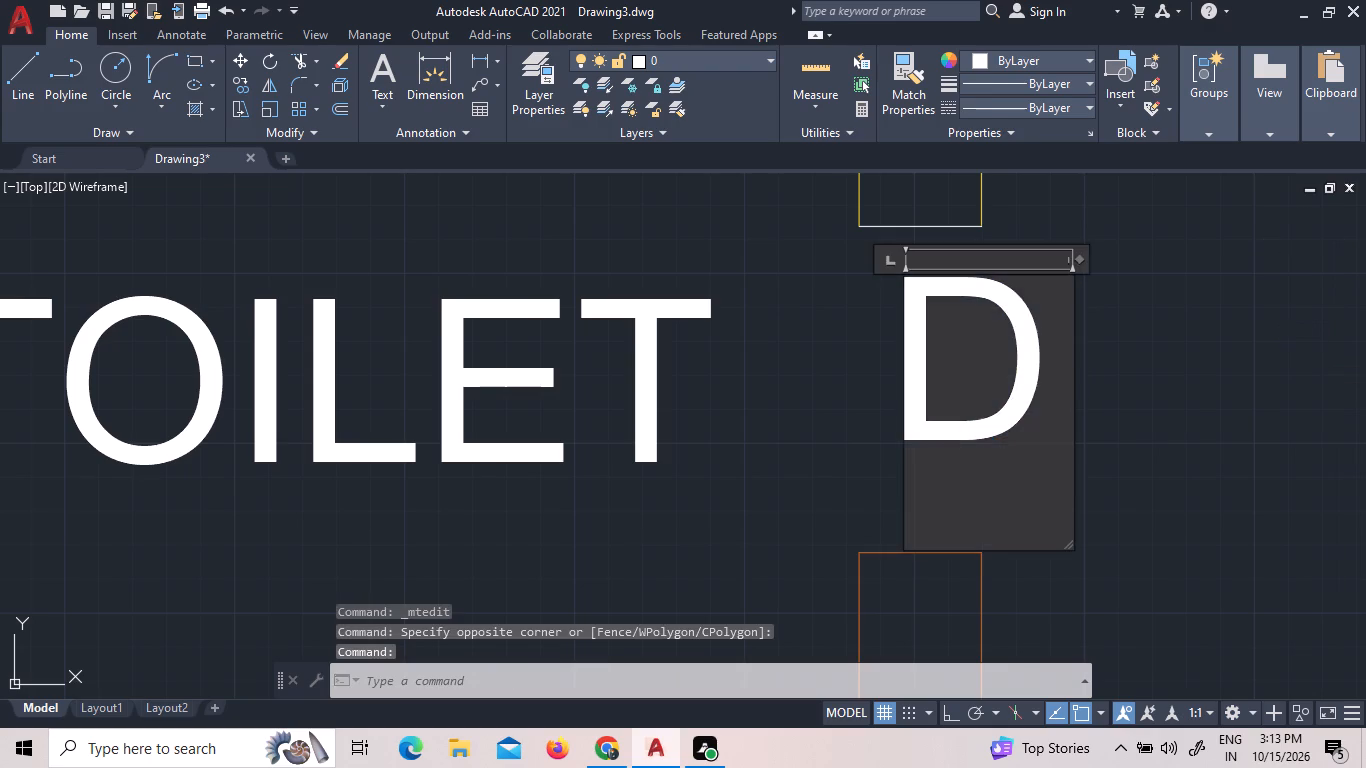
key("1")
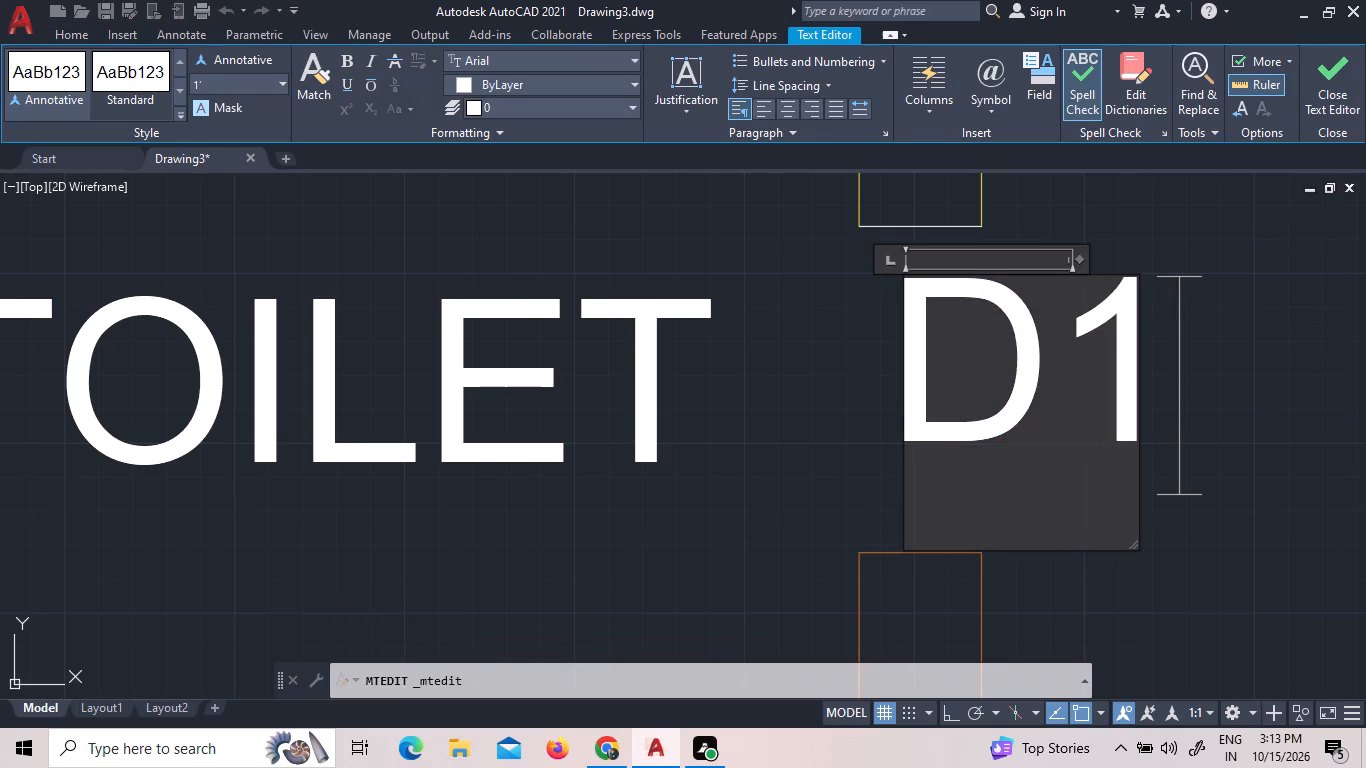
left_click(1224, 299)
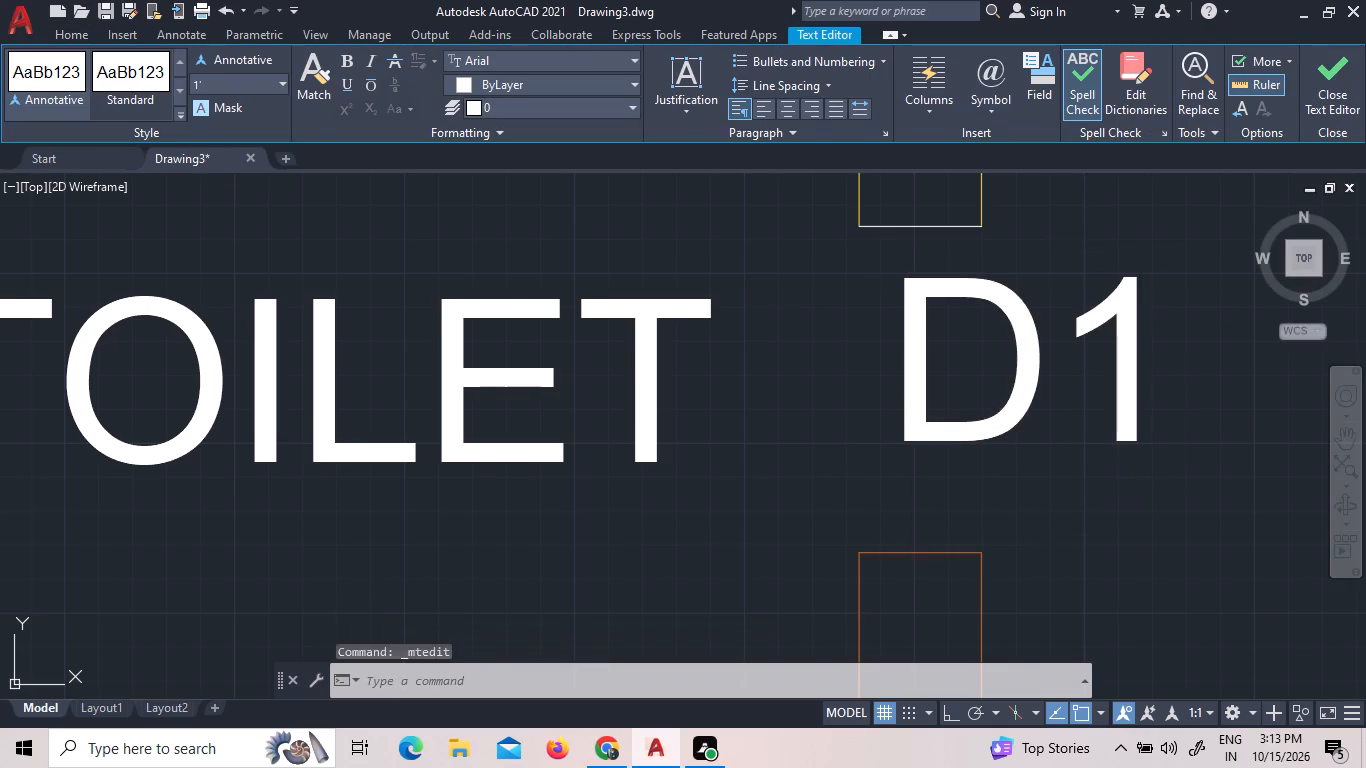
Change the D label in the puja room's door opening to PD.
scroll(1224, 299, "down", 5)
scroll(1193, 447, "down", 1)
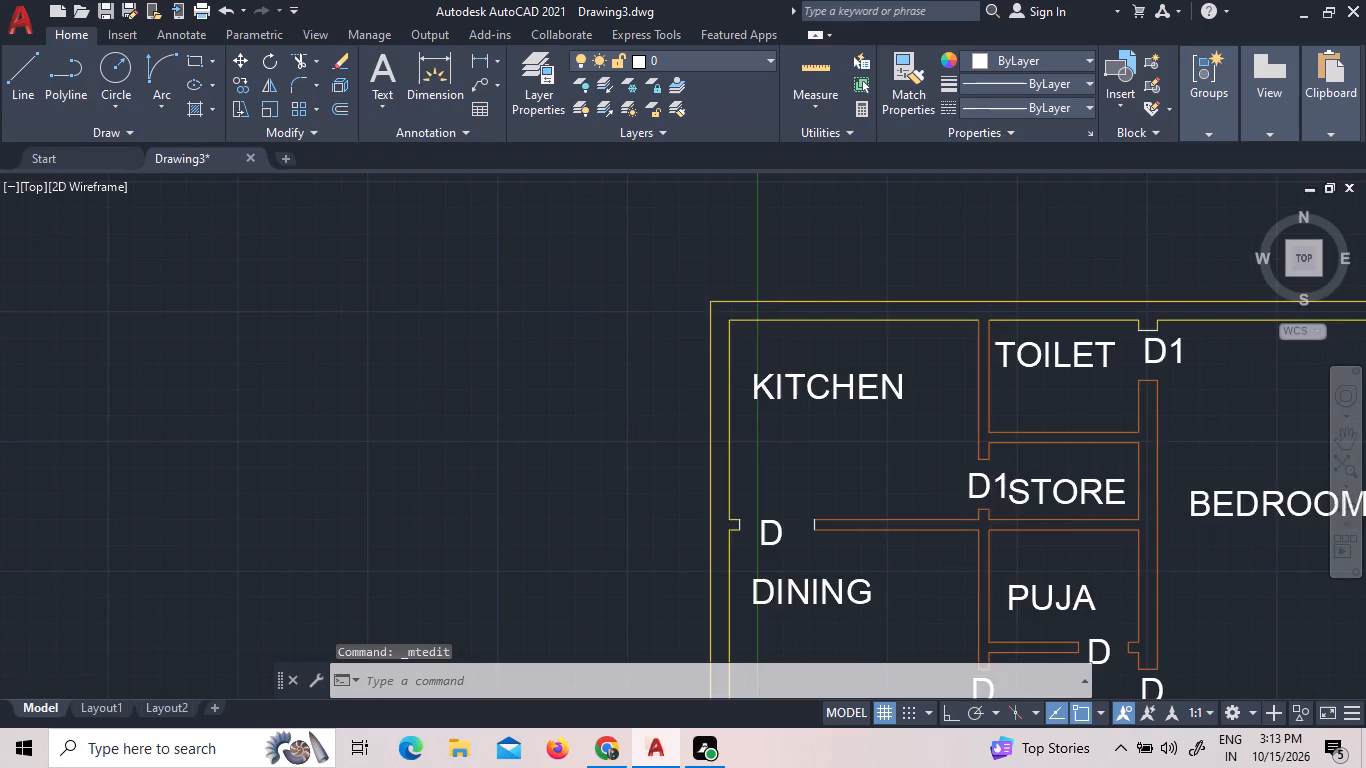
scroll(1169, 617, "up", 2)
scroll(1091, 502, "up", 2)
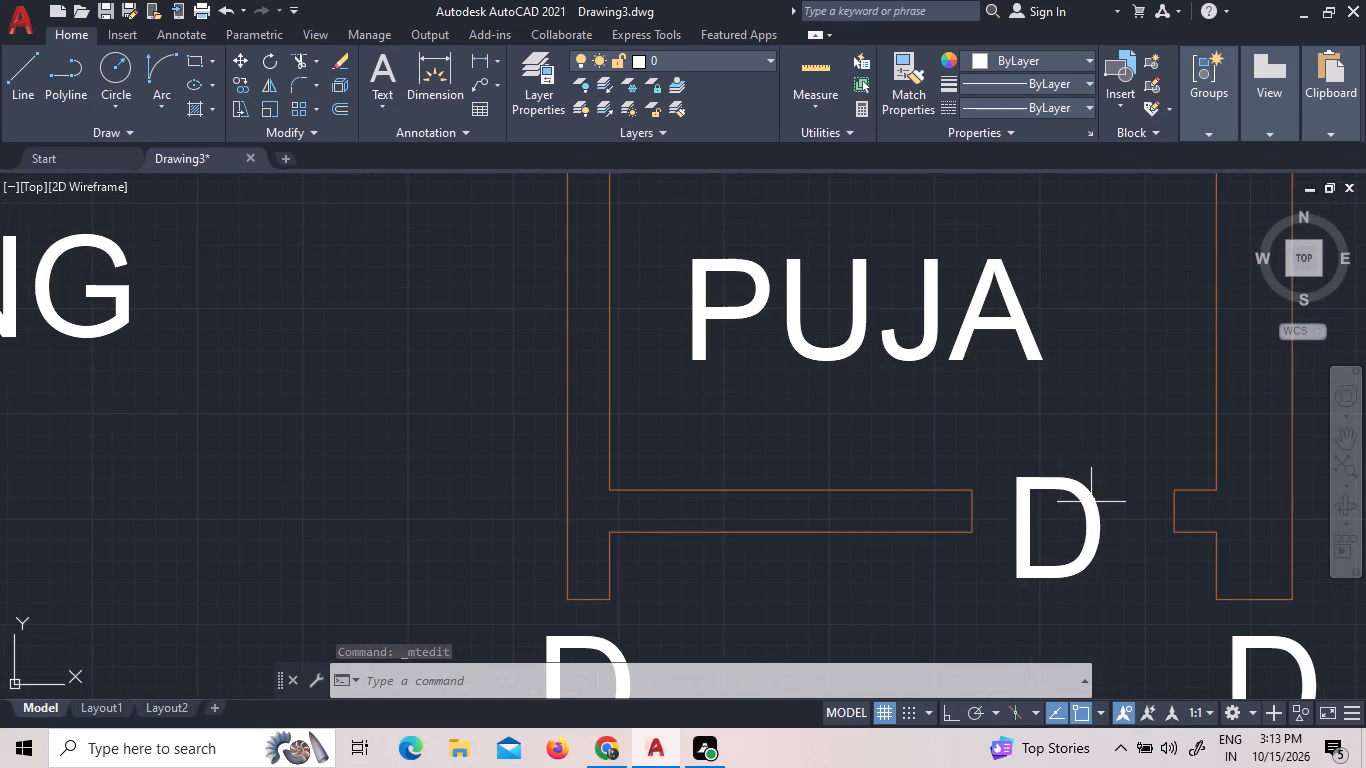
triple_click(1023, 480)
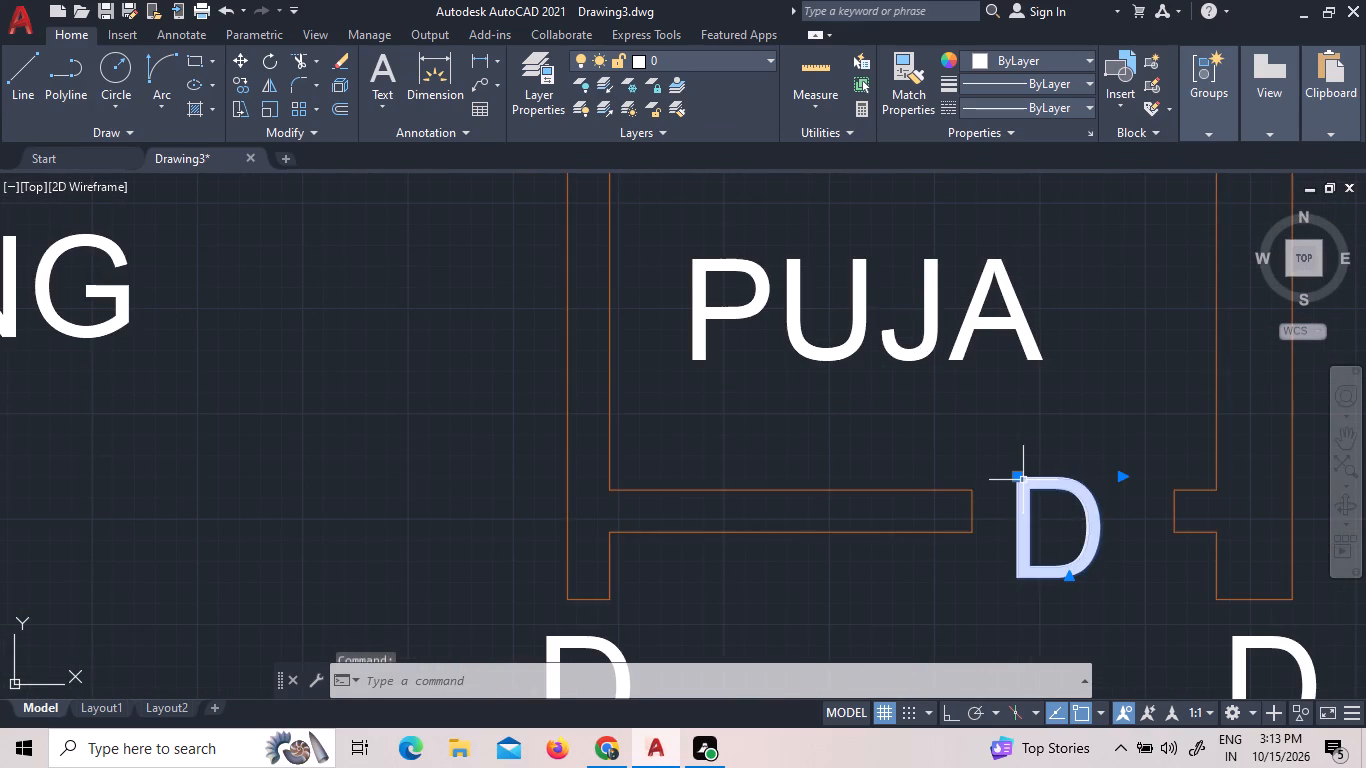
triple_click(1023, 480)
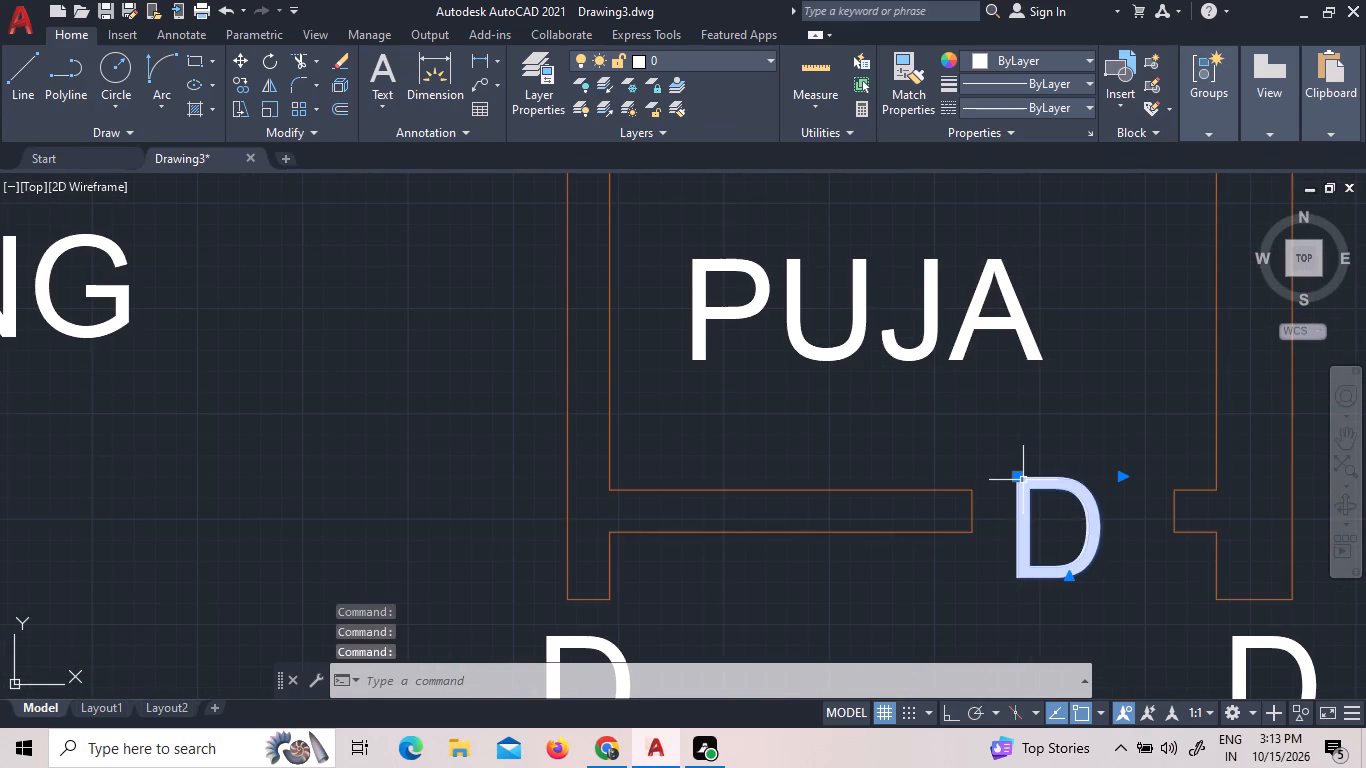
double_click(1023, 480)
triple_click(1044, 479)
left_click(1046, 478)
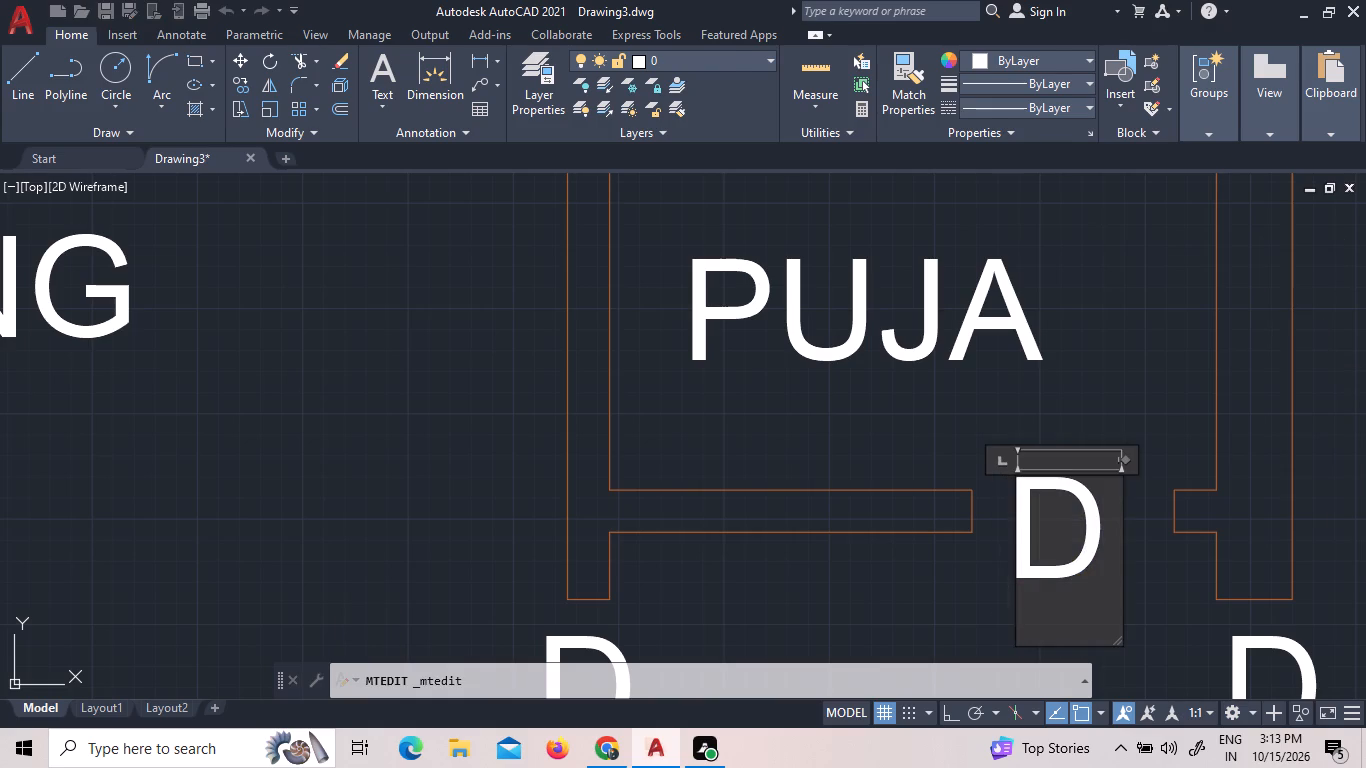
key("p")
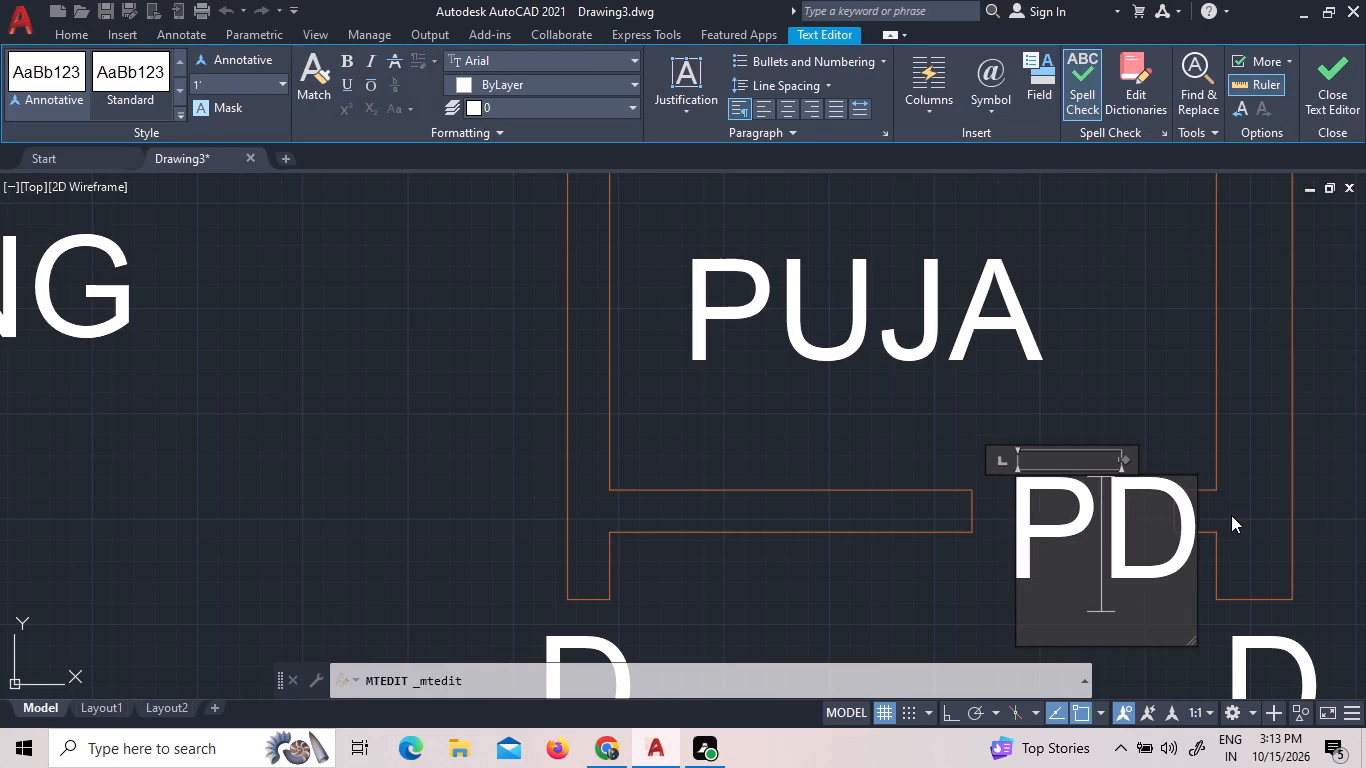
left_click(1054, 364)
Scale the PD label from its lower-left corner to slightly smaller than the other labels, so it fits the puja door opening's width.
scroll(1065, 362, "down", 1)
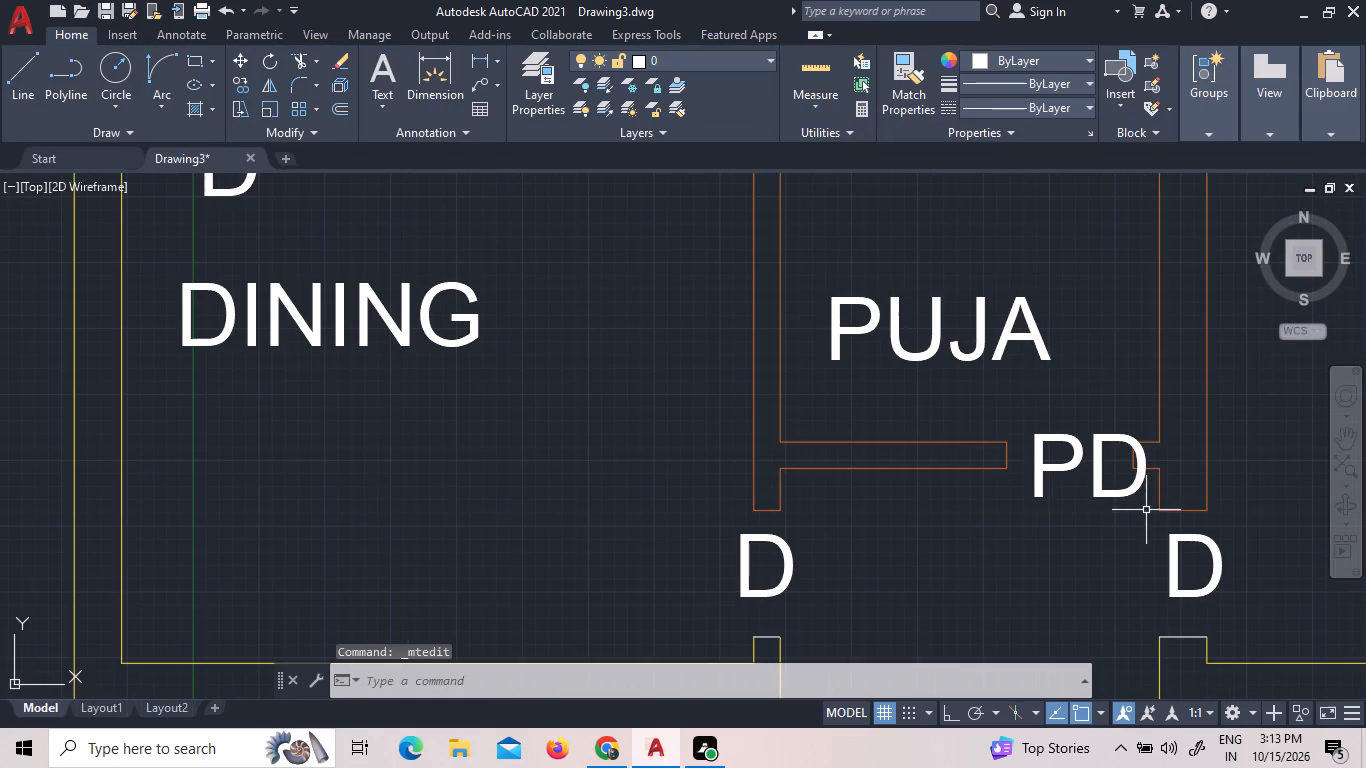
left_click(1145, 507)
left_click(1072, 488)
right_click(1072, 487)
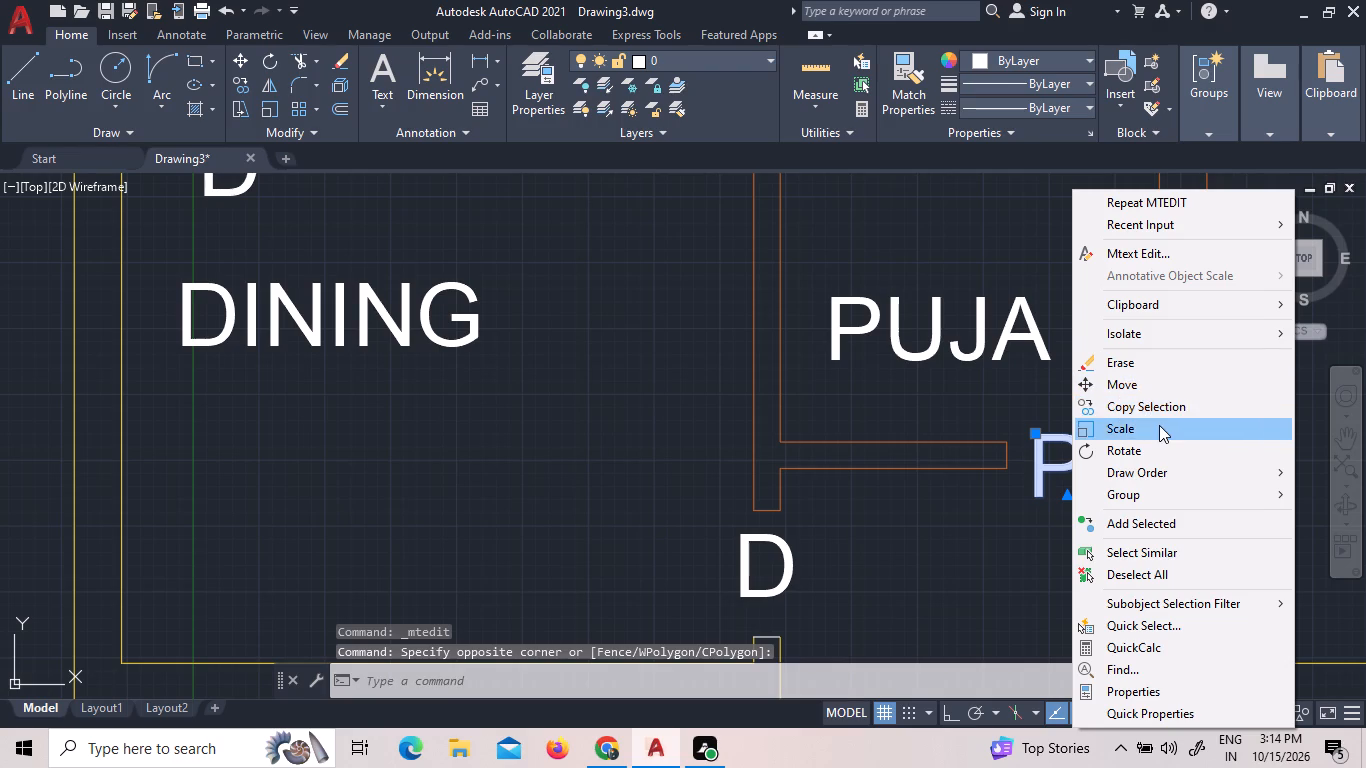
left_click(1159, 426)
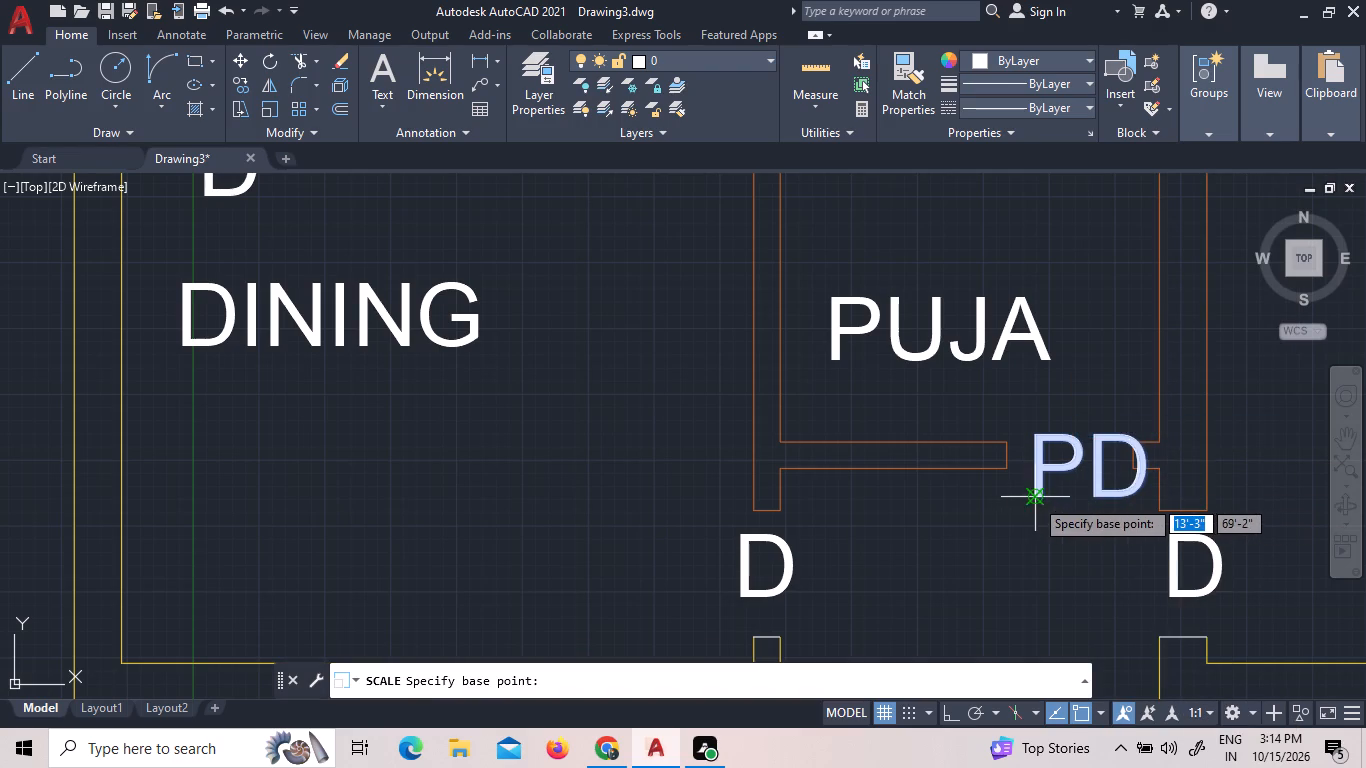
left_click(1035, 498)
left_click(1043, 492)
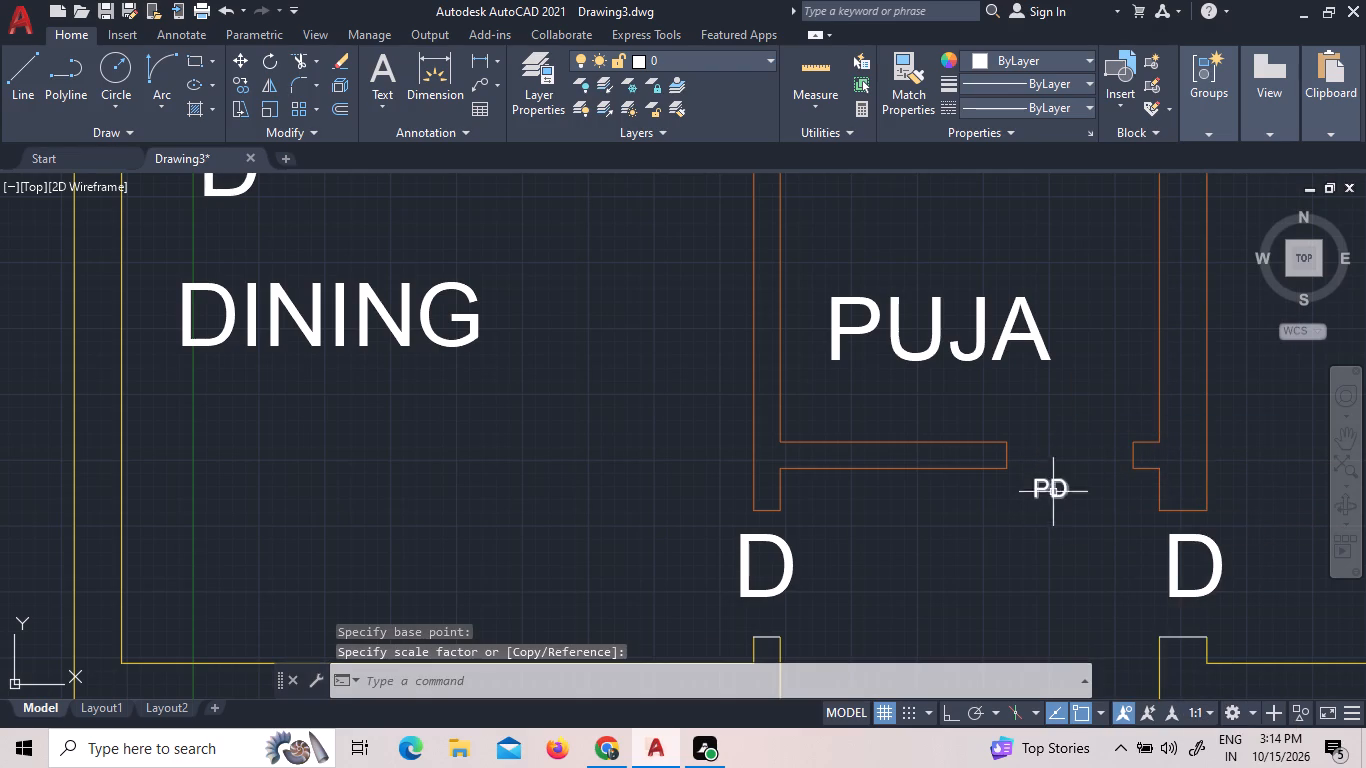
left_click(1062, 506)
left_click(1040, 475)
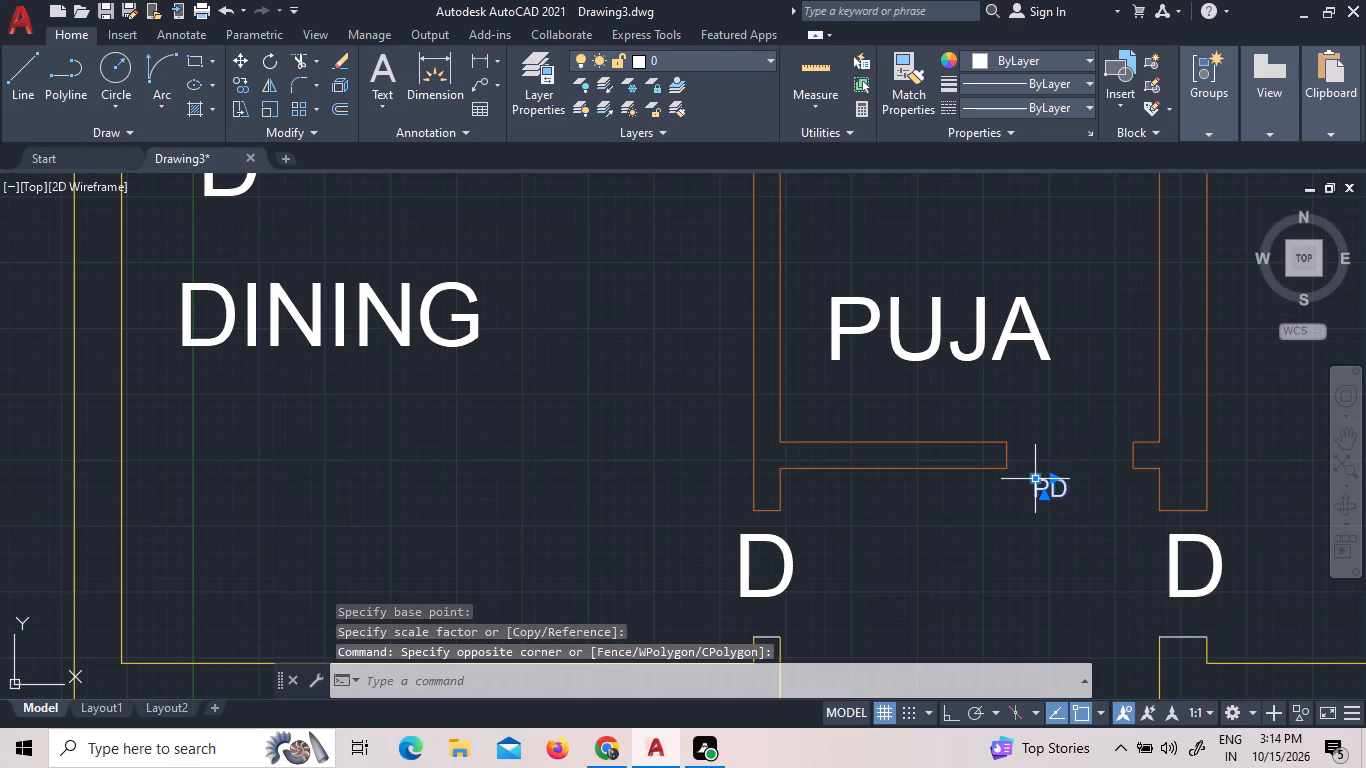
right_click(1040, 475)
left_click(1098, 436)
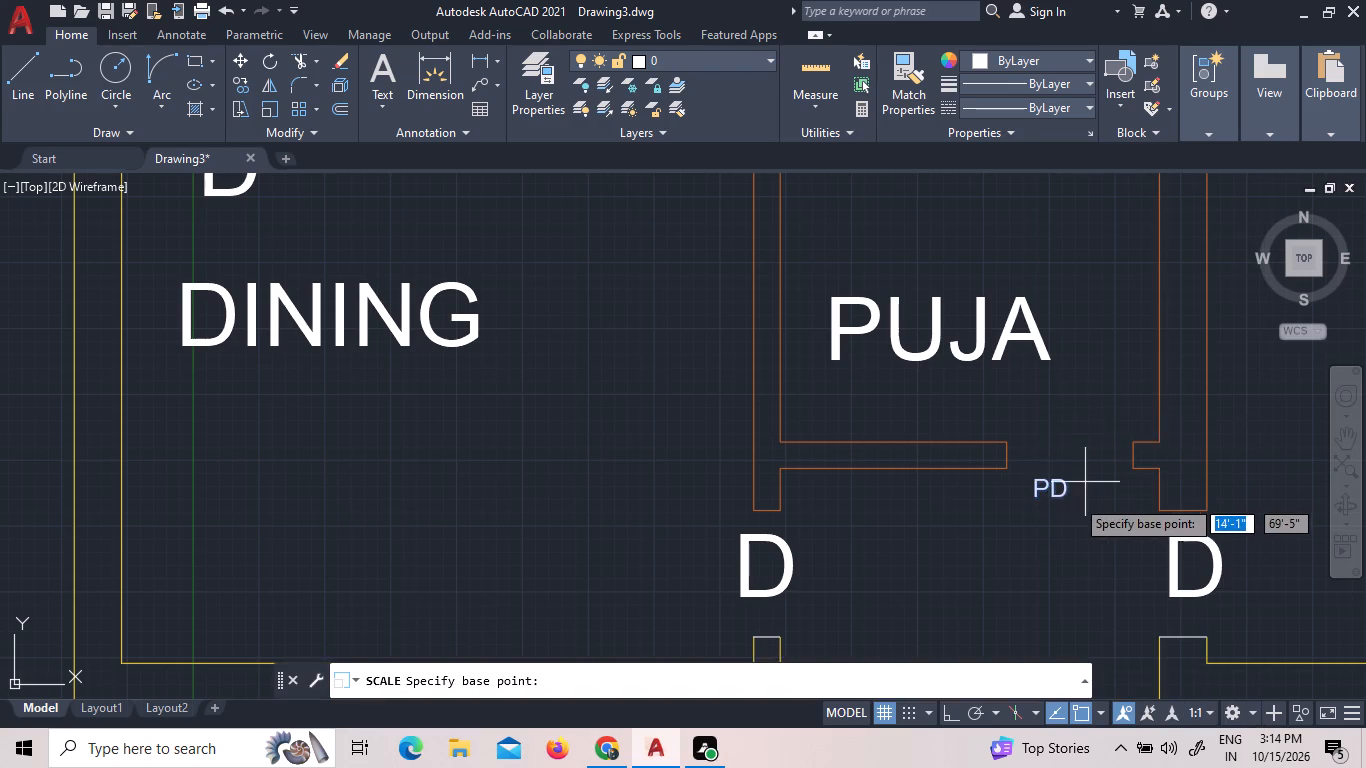
scroll(1075, 502, "up", 3)
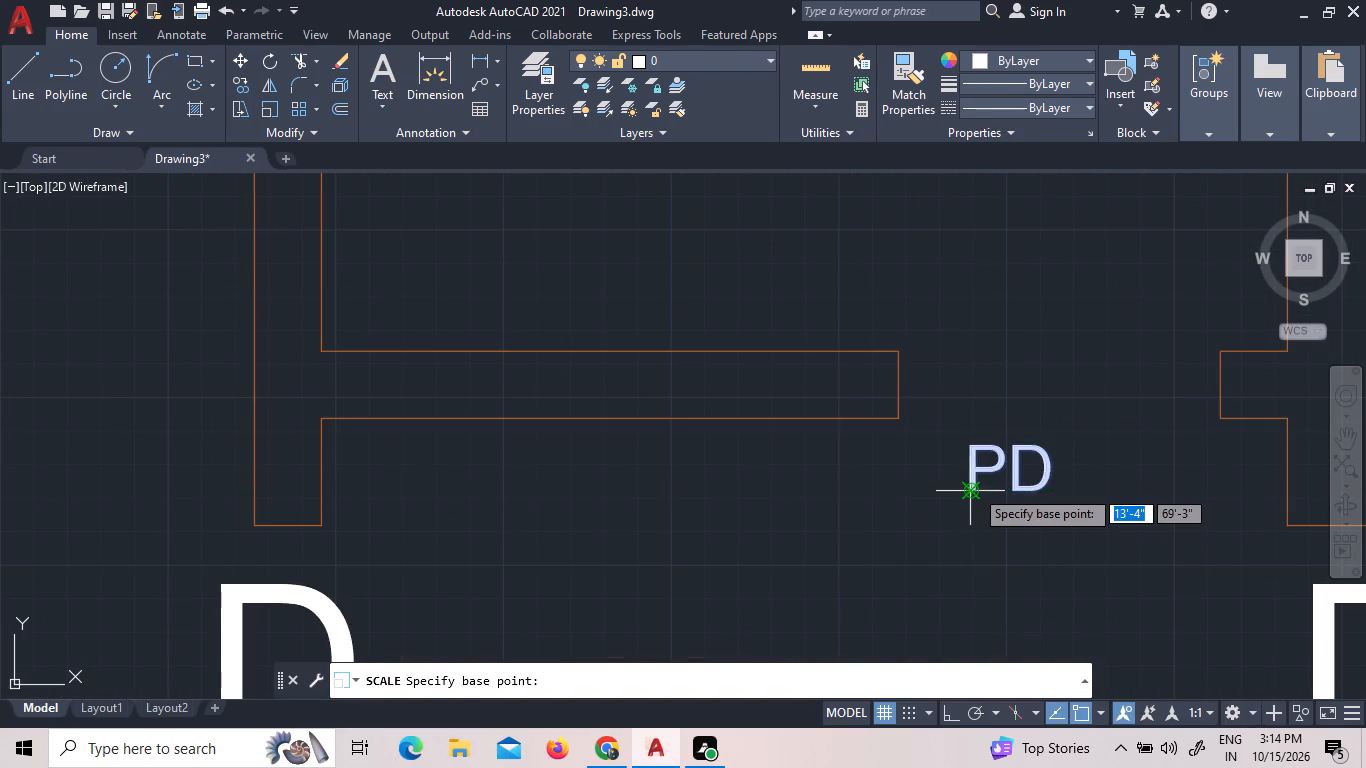
left_click(975, 488)
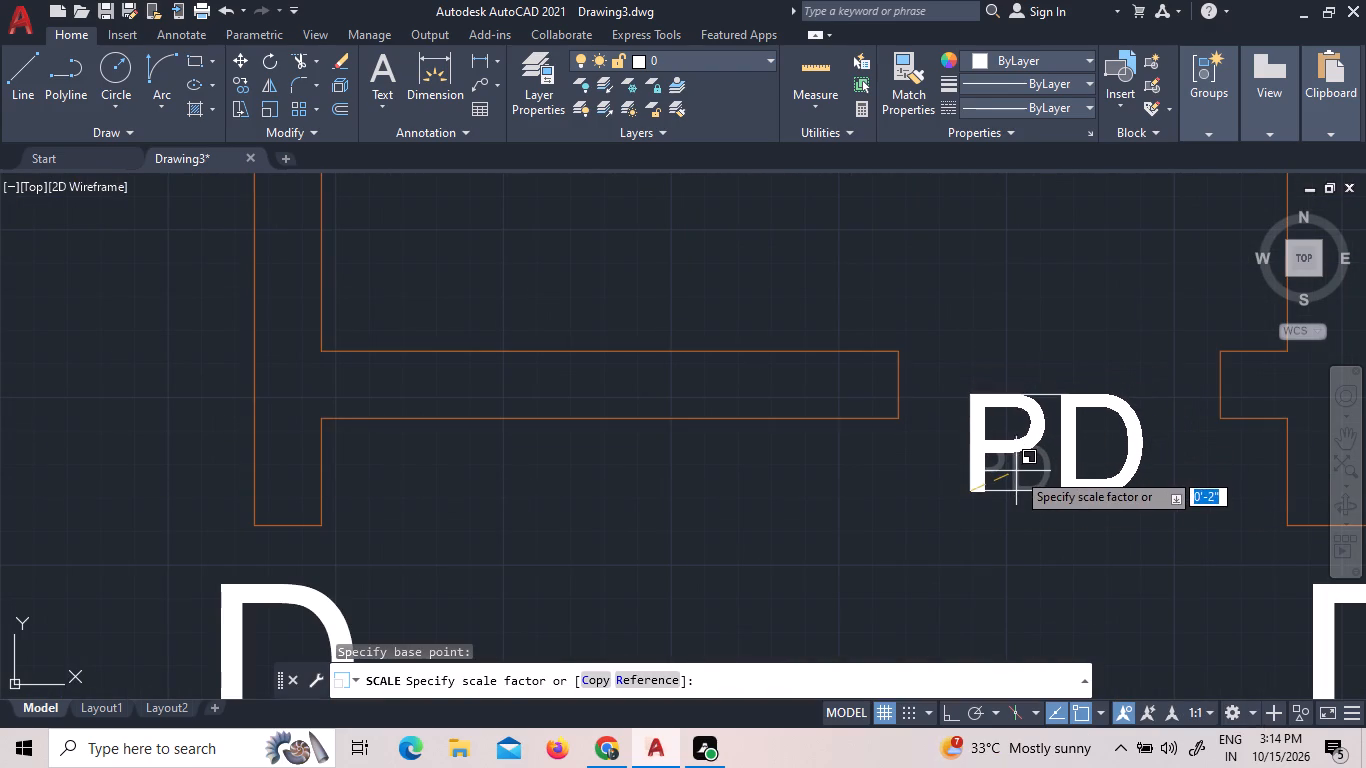
left_click(1015, 536)
Move the PD label into the puja room's door opening, between the two wall ends.
left_click(1162, 517)
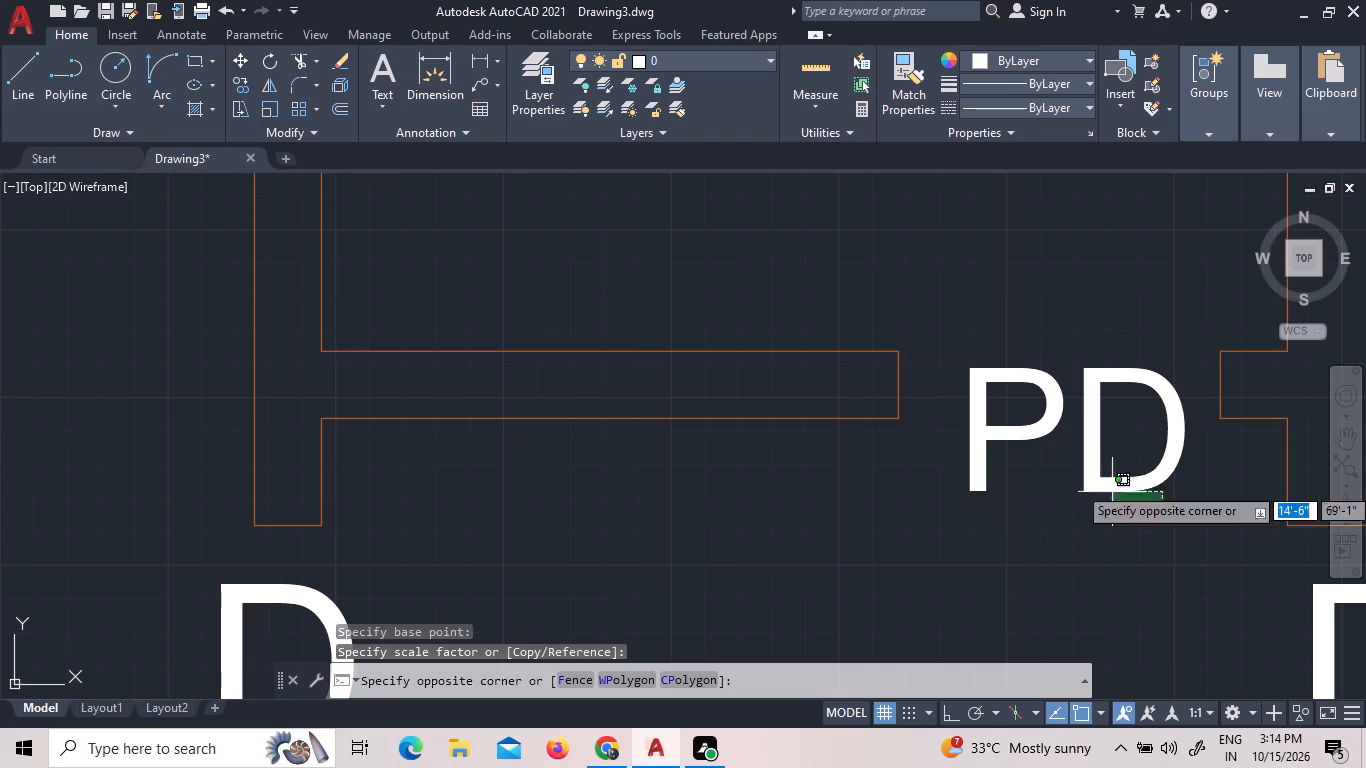
left_click(1010, 434)
right_click(1010, 434)
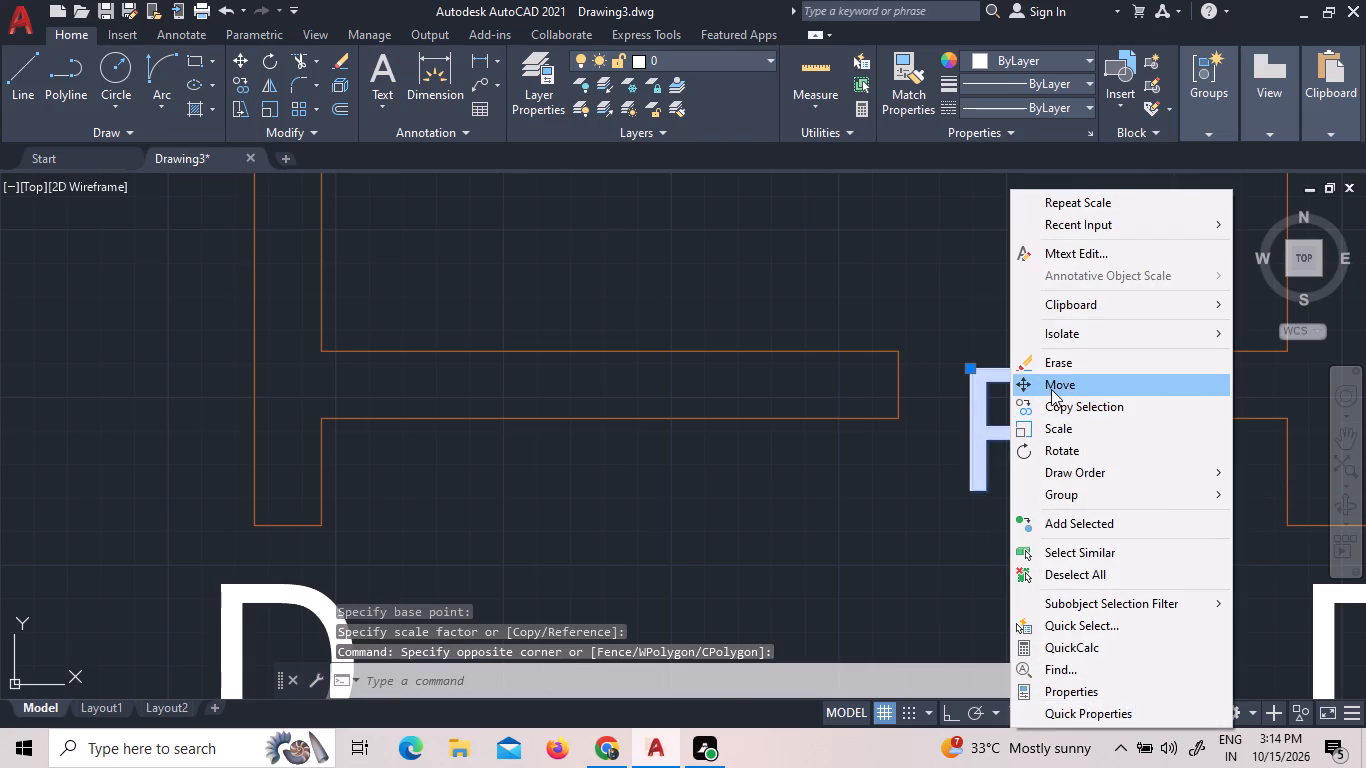
double_click(1051, 389)
left_click(1058, 328)
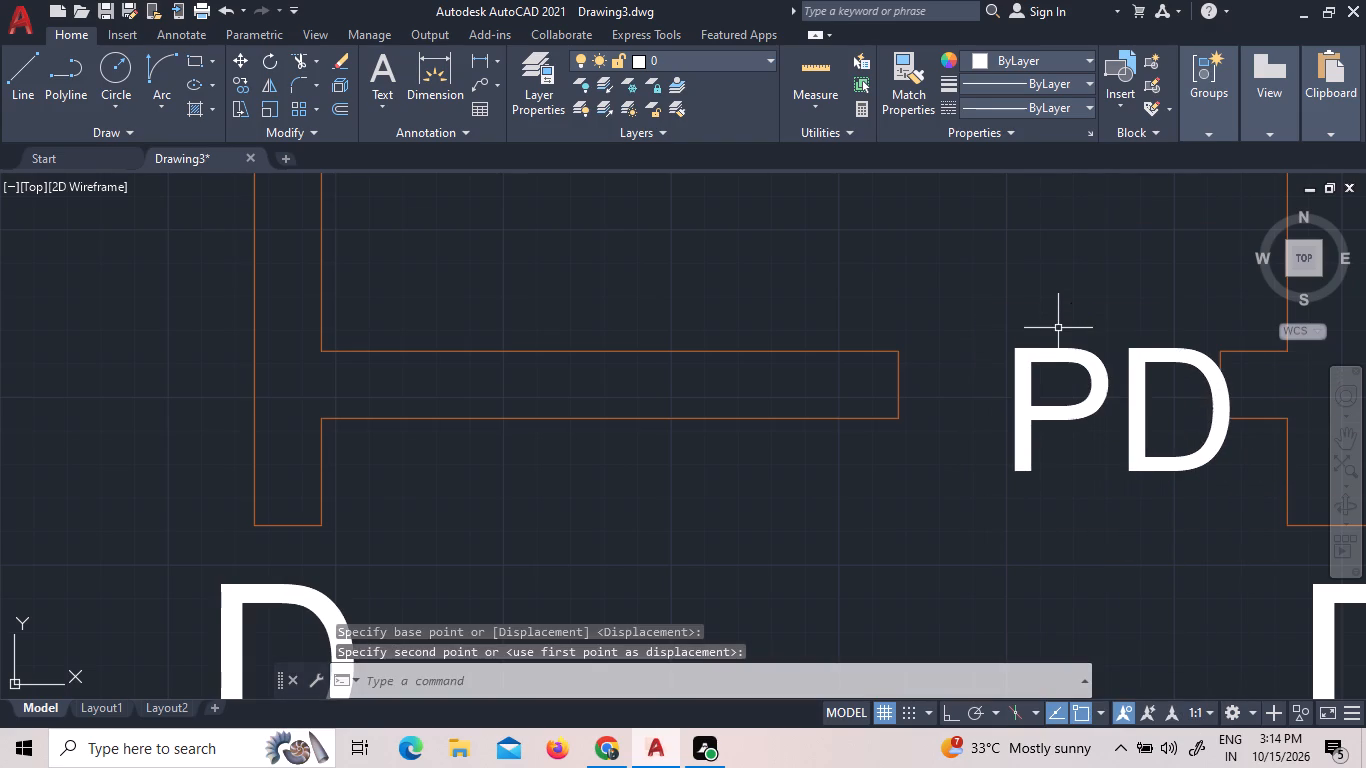
left_click(1149, 407)
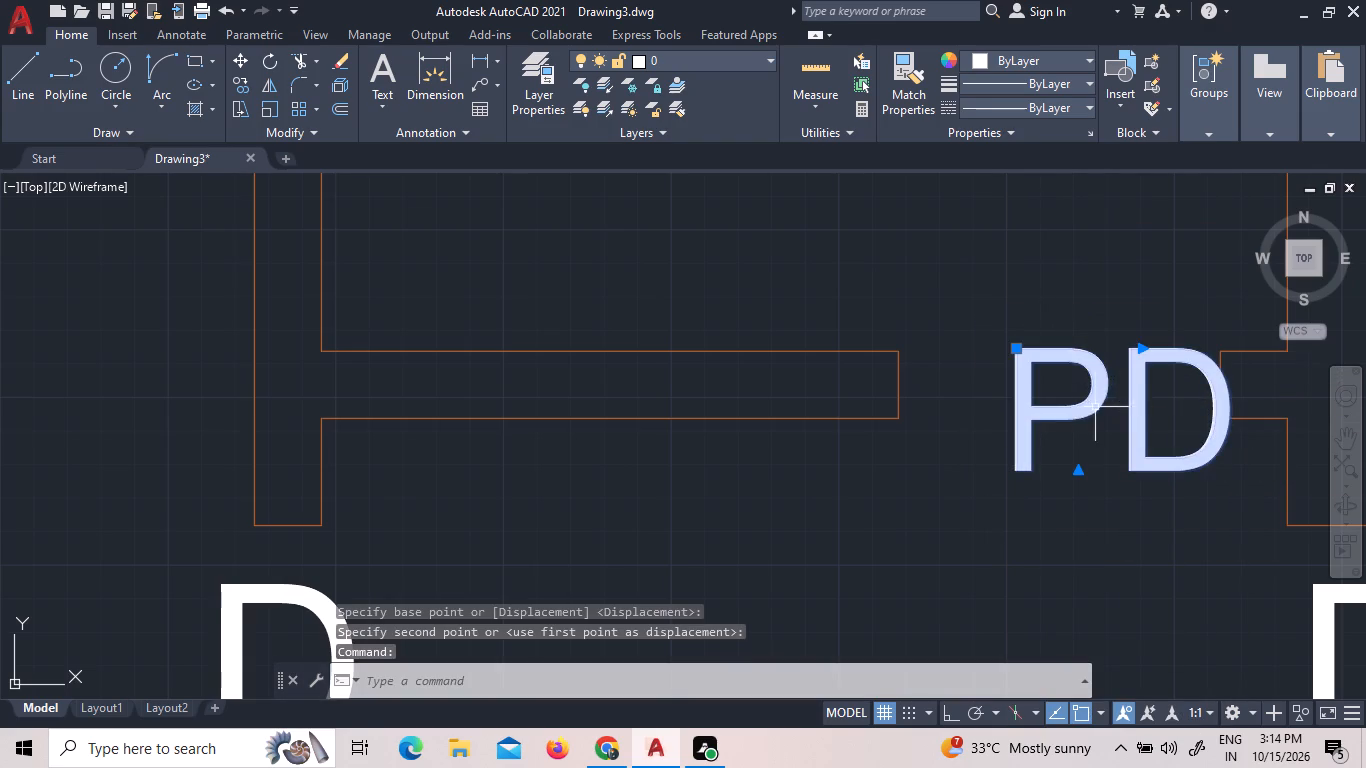
right_click(1088, 407)
double_click(1119, 393)
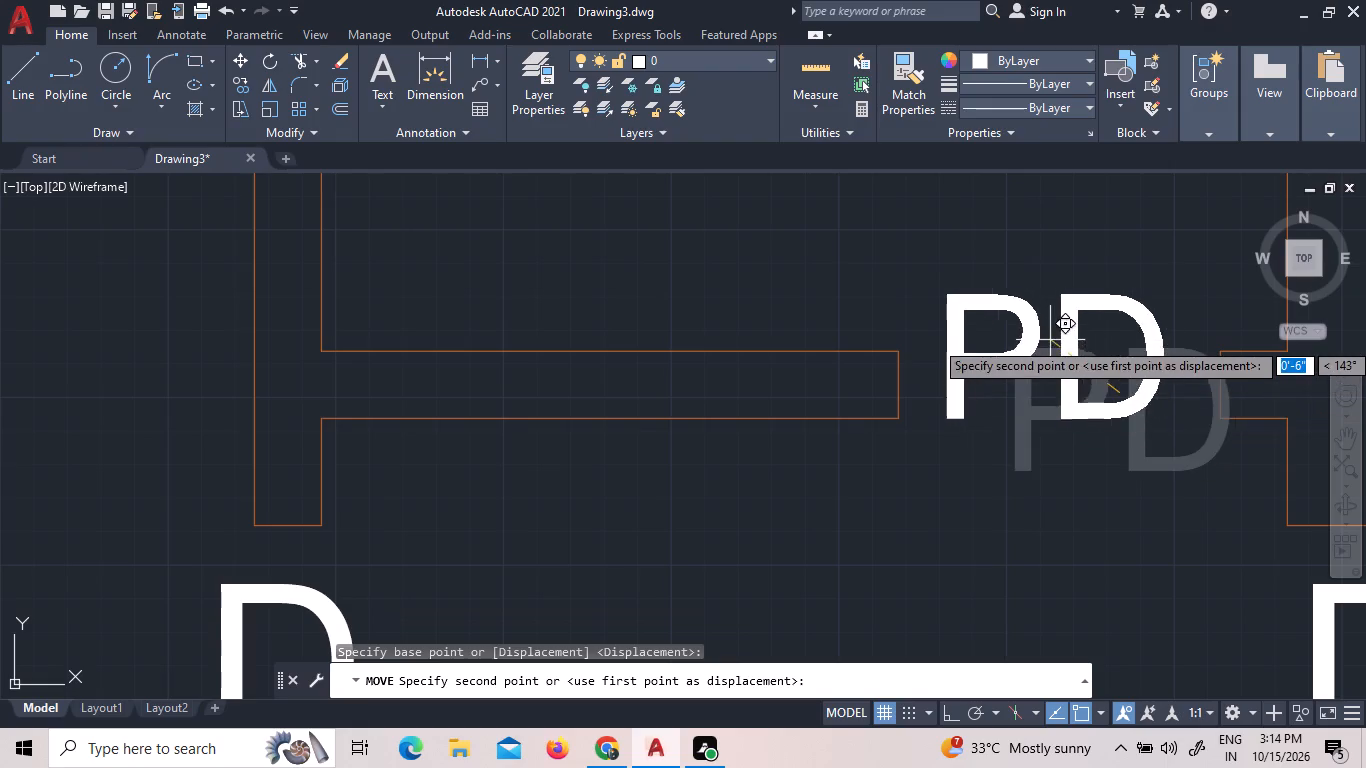
left_click(1050, 339)
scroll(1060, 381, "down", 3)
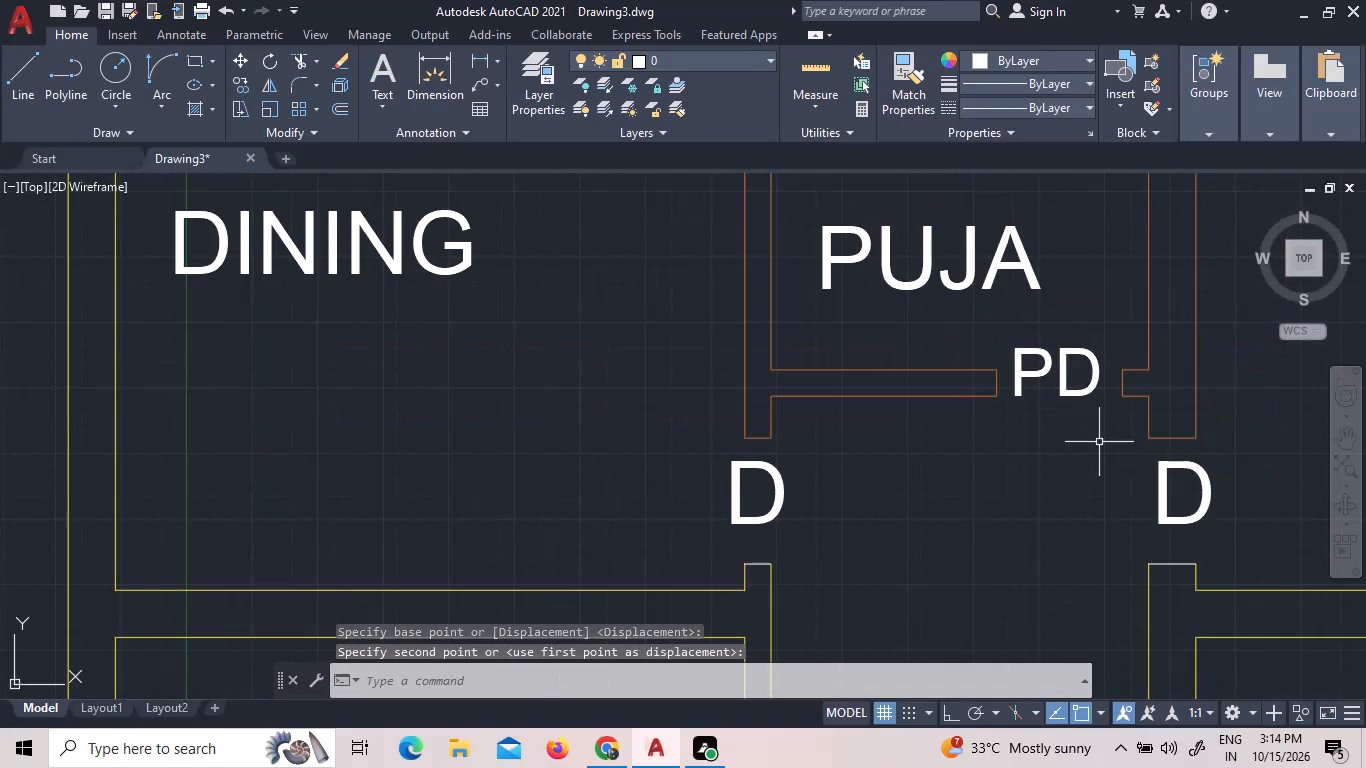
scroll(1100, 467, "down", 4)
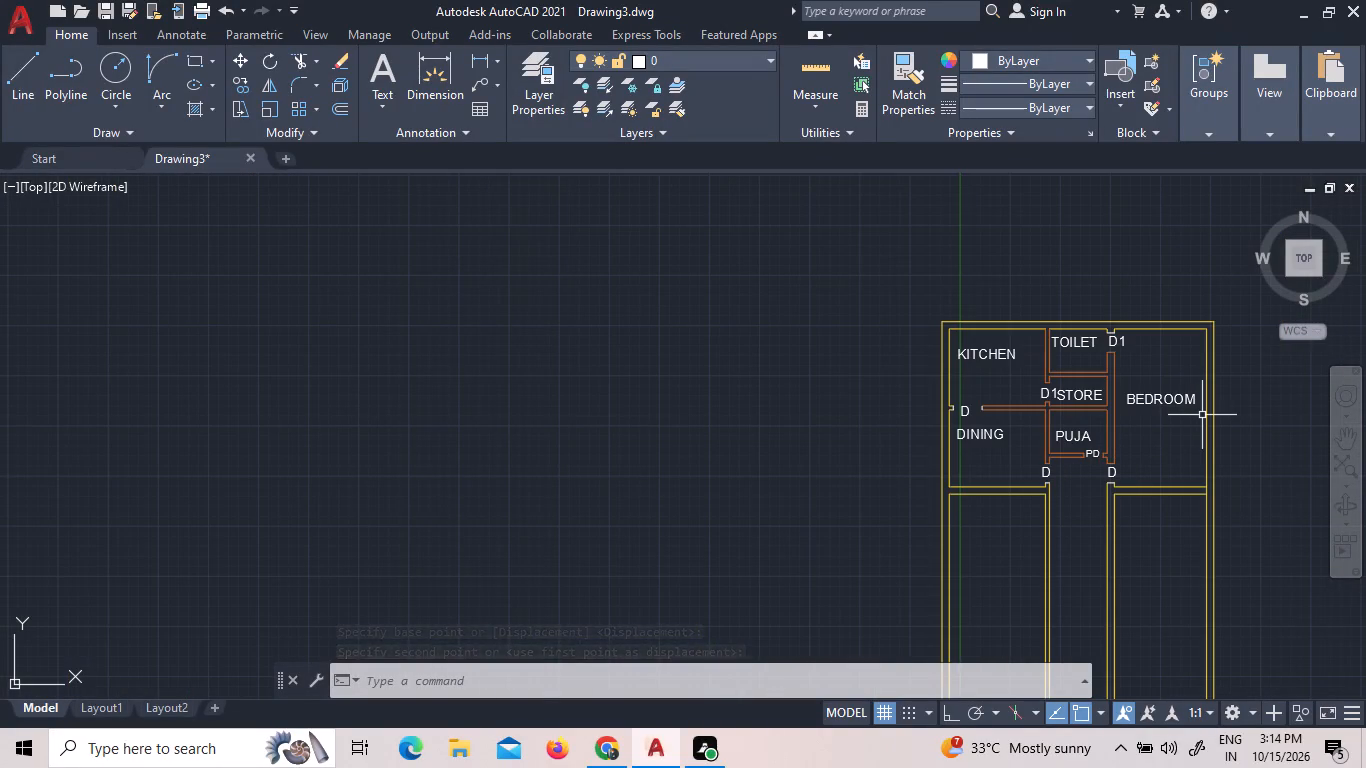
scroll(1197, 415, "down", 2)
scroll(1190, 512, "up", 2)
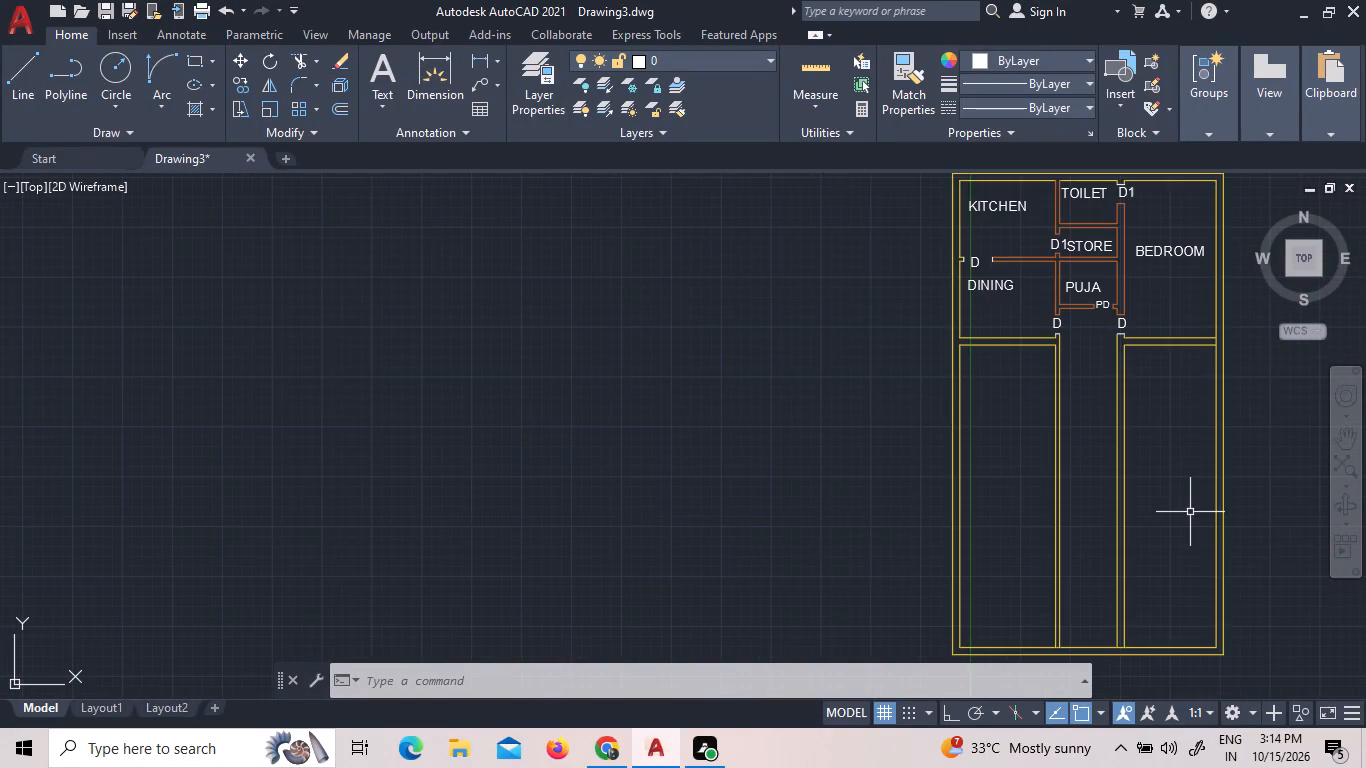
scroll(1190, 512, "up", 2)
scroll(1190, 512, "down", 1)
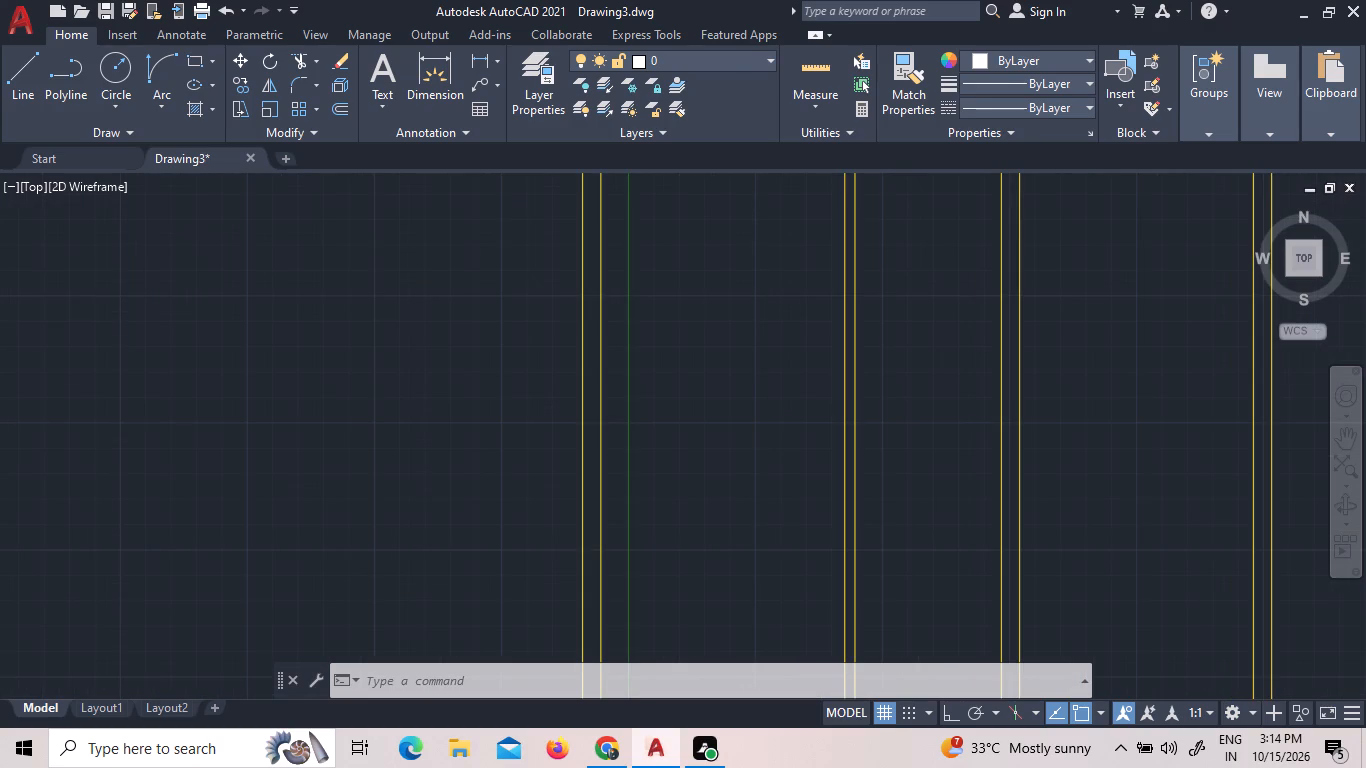
Trim the right outer wall's inner line between the two lines of the cross wall below the bedroom.
scroll(1160, 495, "down", 1)
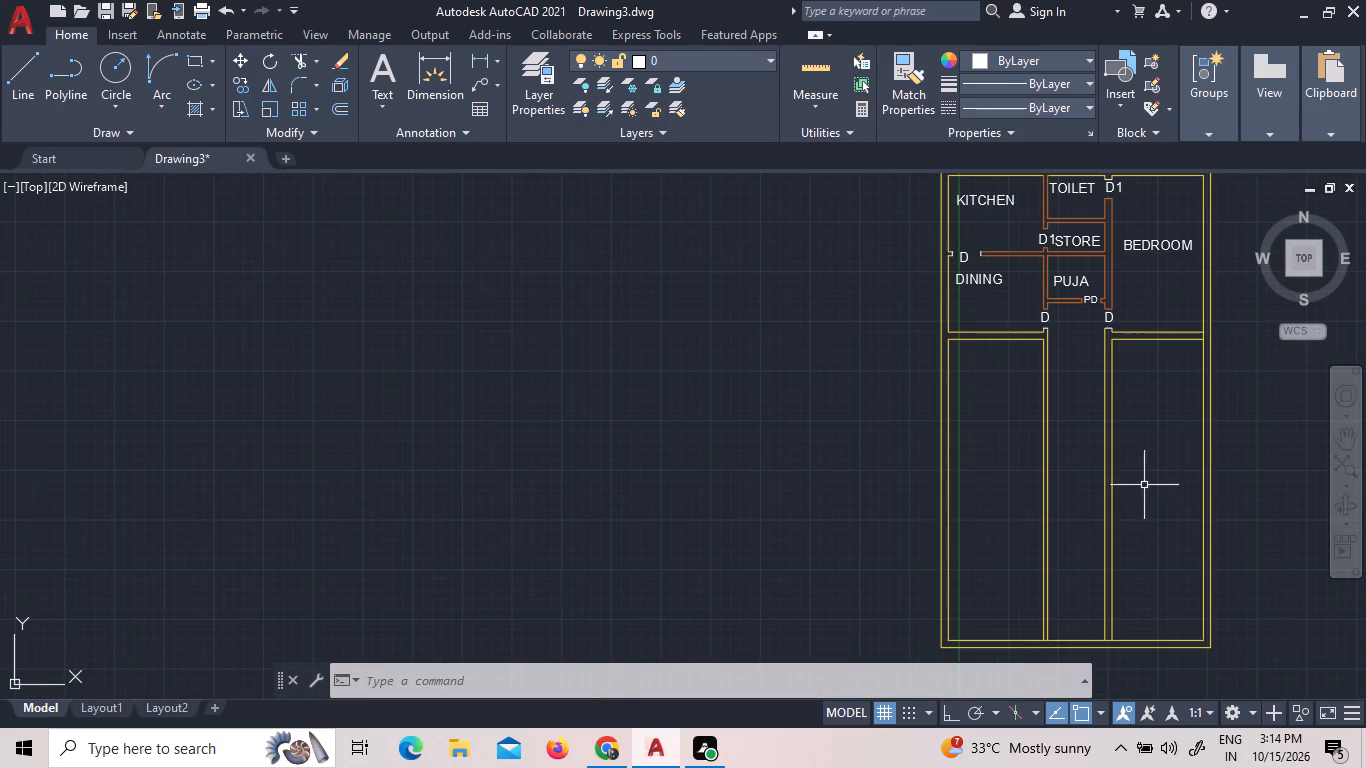
middle_click_drag(1246, 465, 1176, 461)
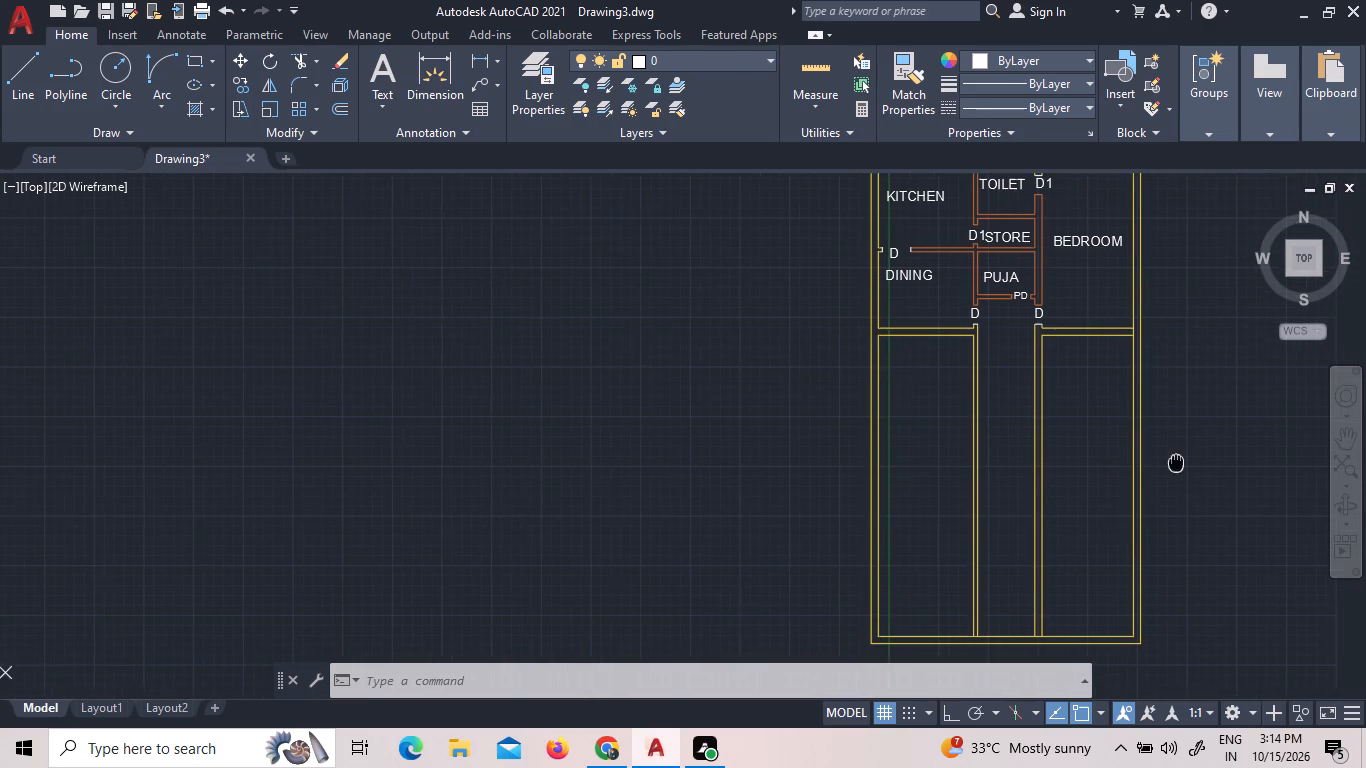
middle_click_drag(1176, 461, 1060, 461)
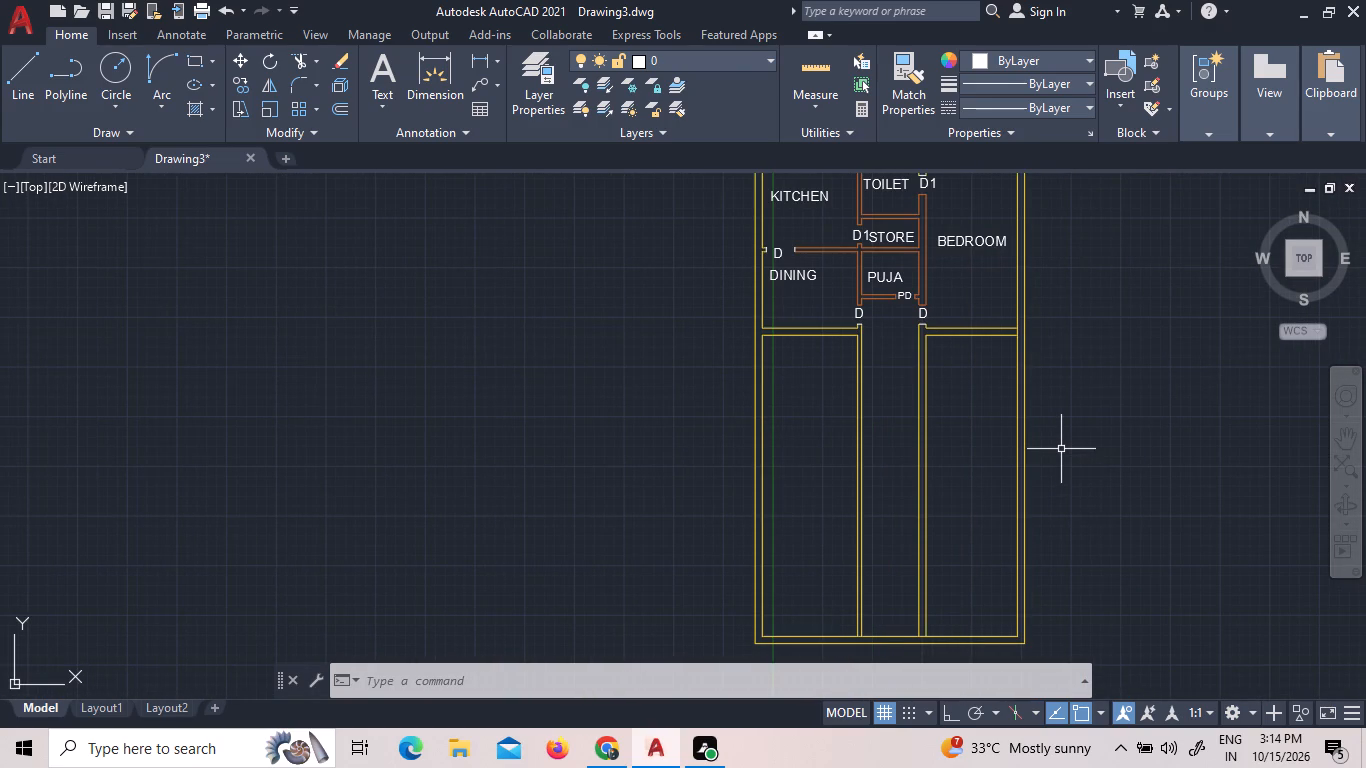
left_click(299, 60)
scroll(1017, 332, "up", 2)
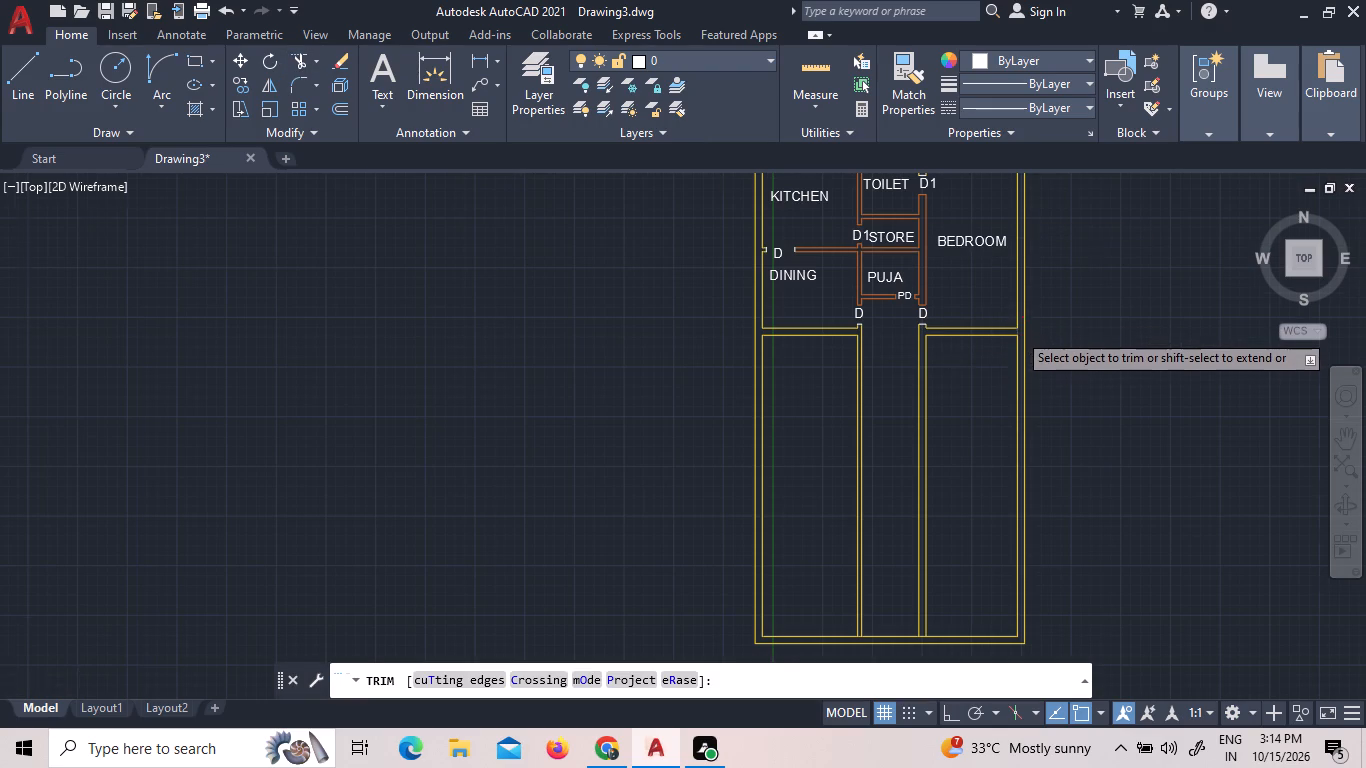
left_click(1017, 333)
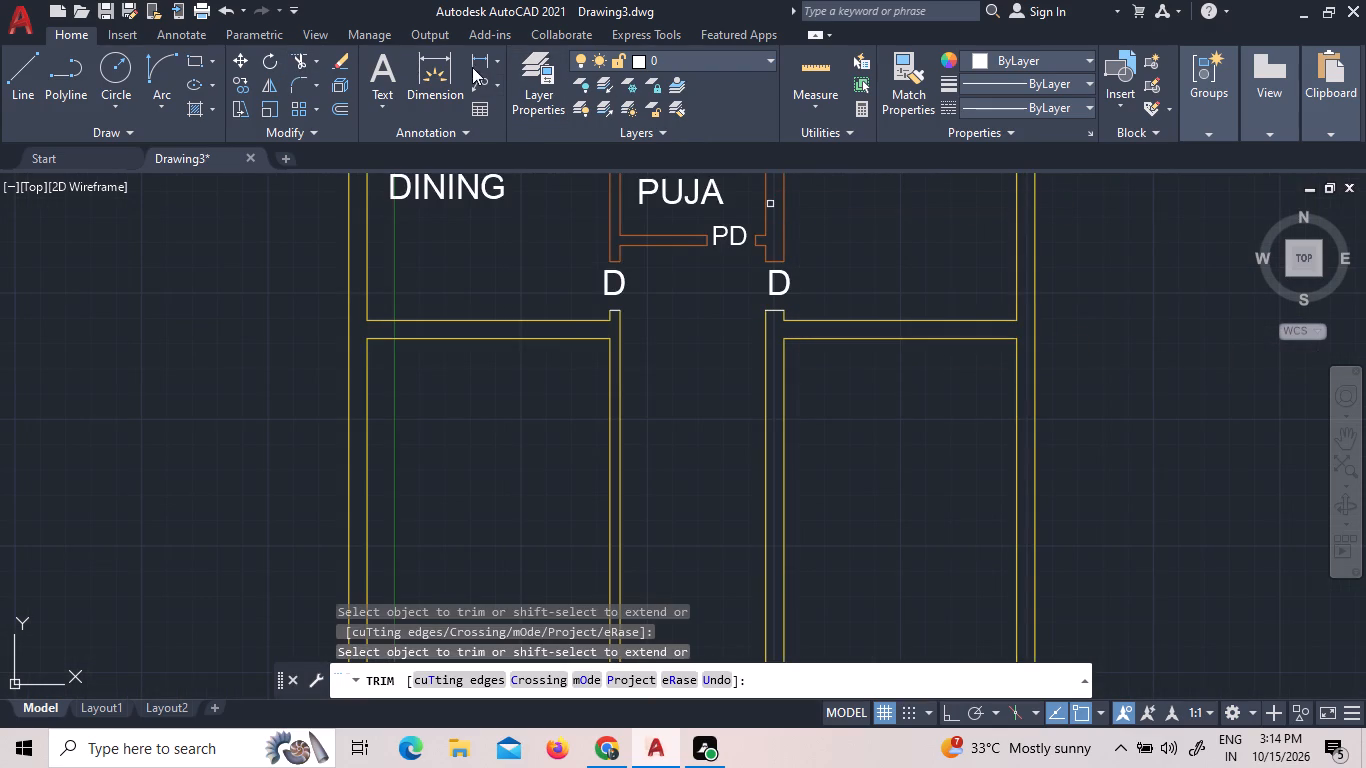
Offset the lower line of the cross wall below the bedroom 10' downward into the right-hand bay.
left_click(348, 110)
type("10'")
key("Return")
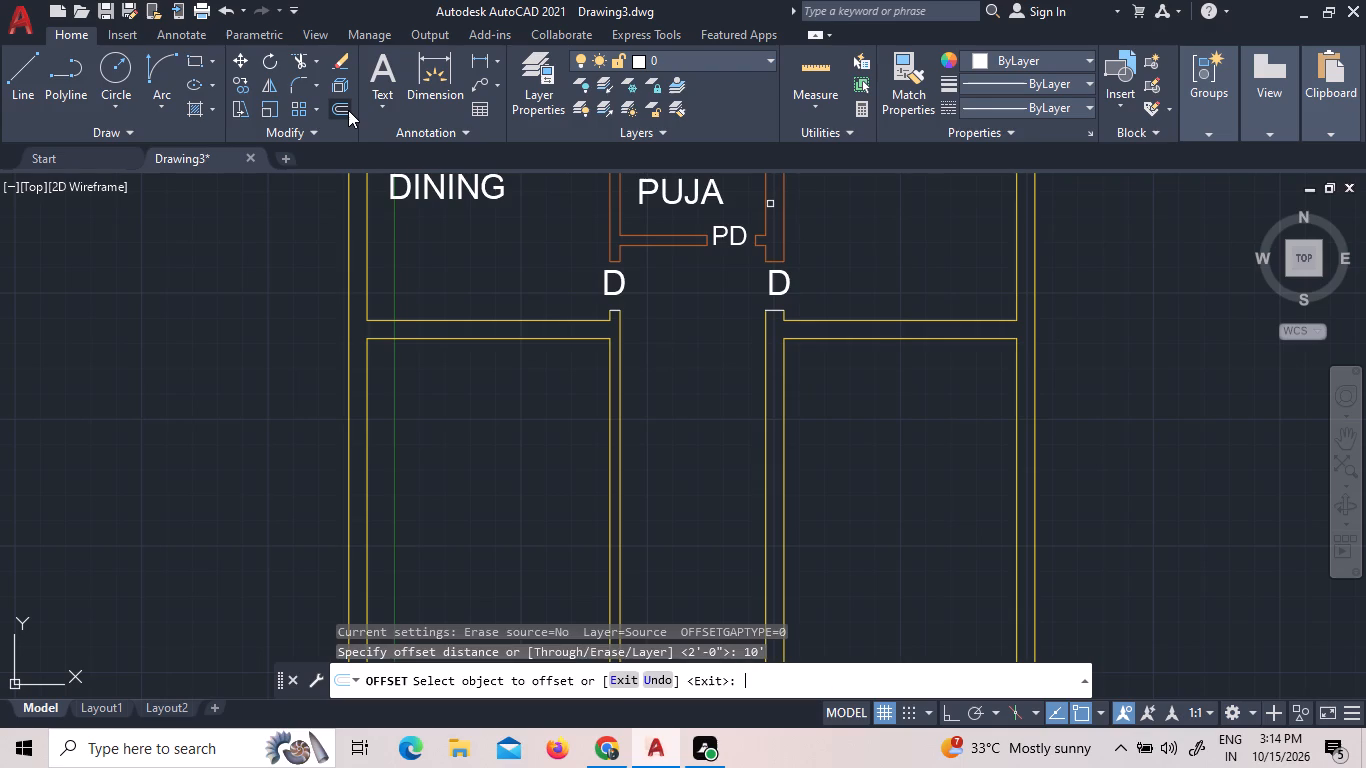
left_click(893, 337)
left_click(897, 427)
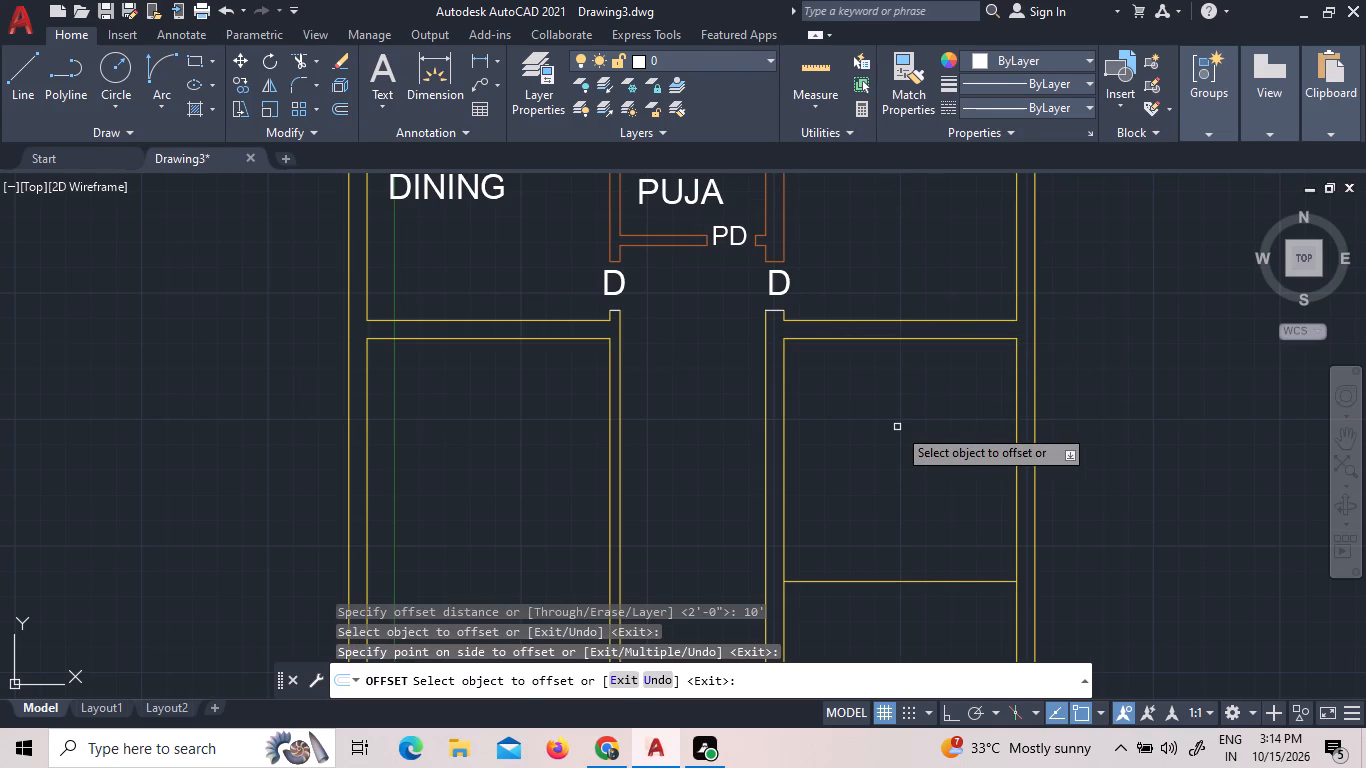
scroll(897, 427, "down", 2)
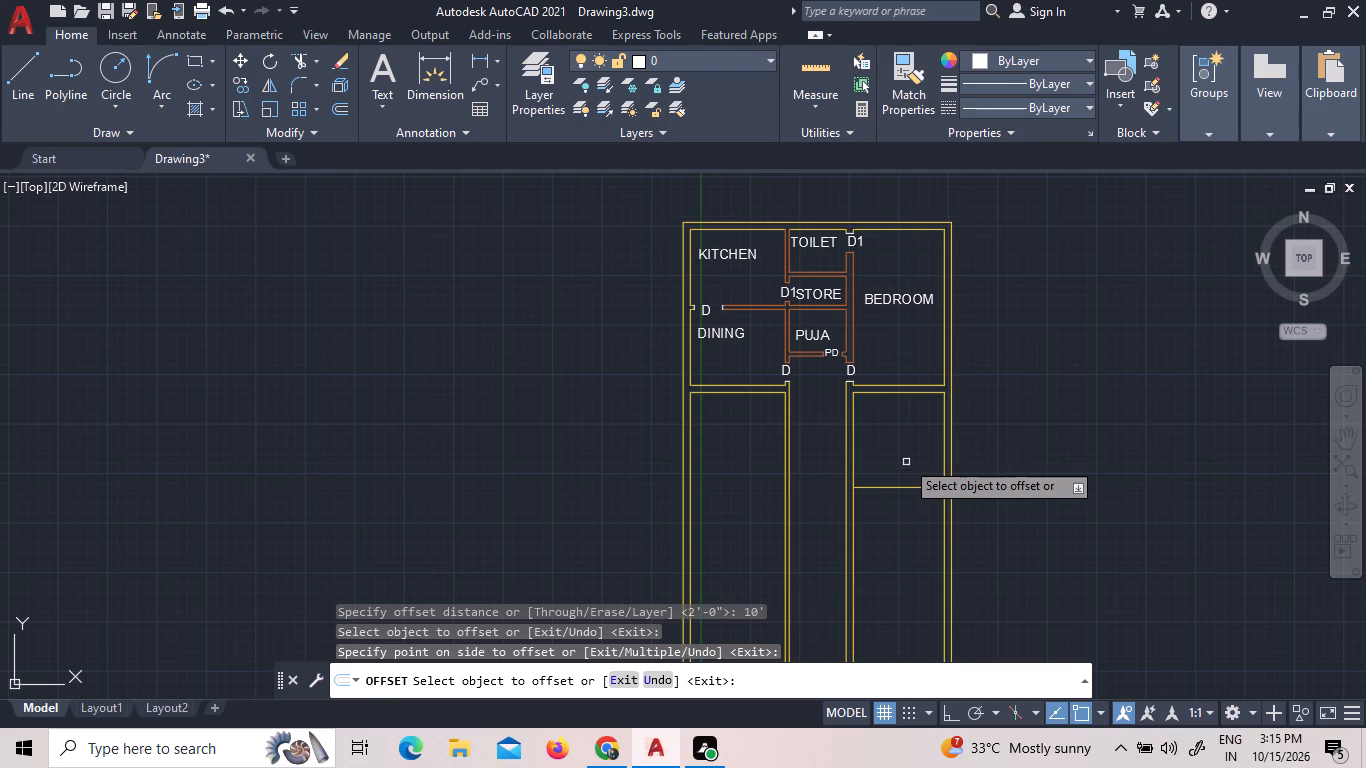
right_click(904, 460)
left_click(930, 474)
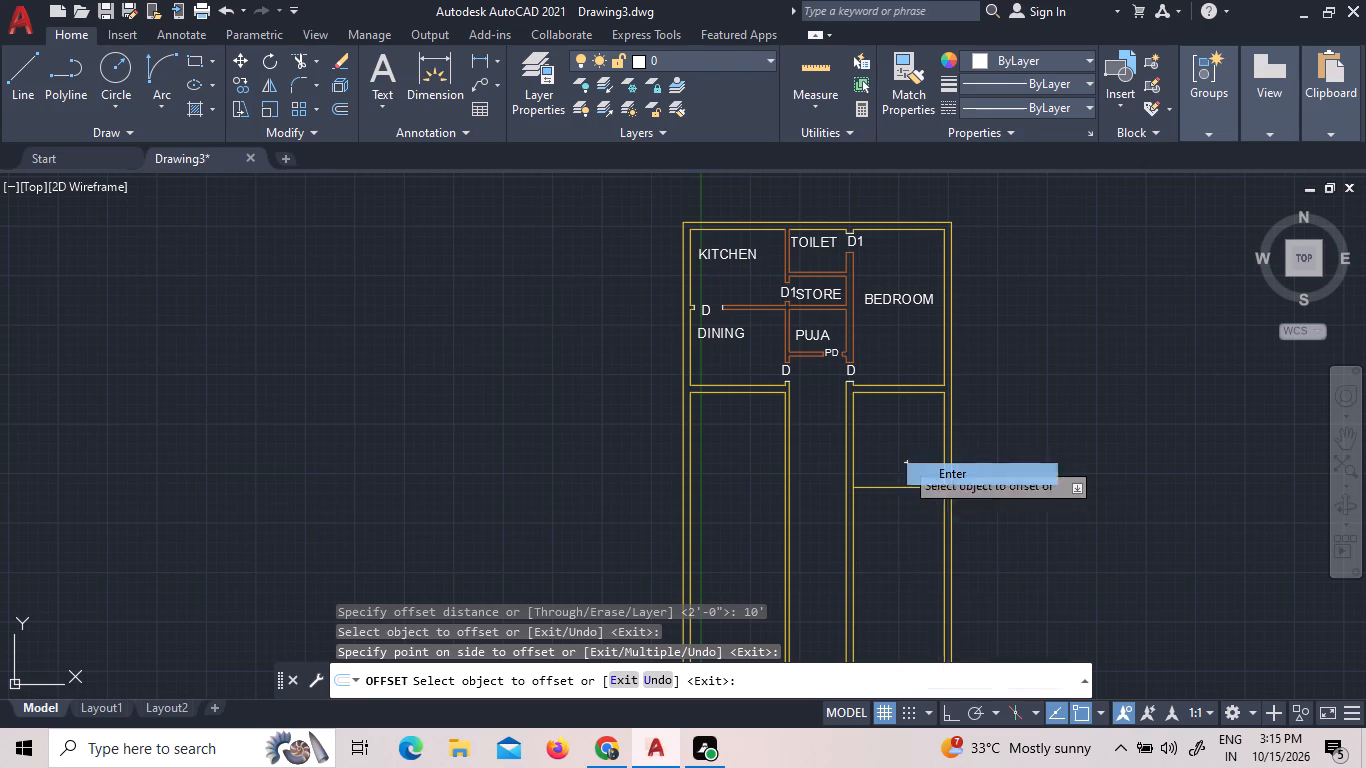
Offset the new horizontal line in the right-hand bay 5" downward to form a partition wall.
left_click(343, 107)
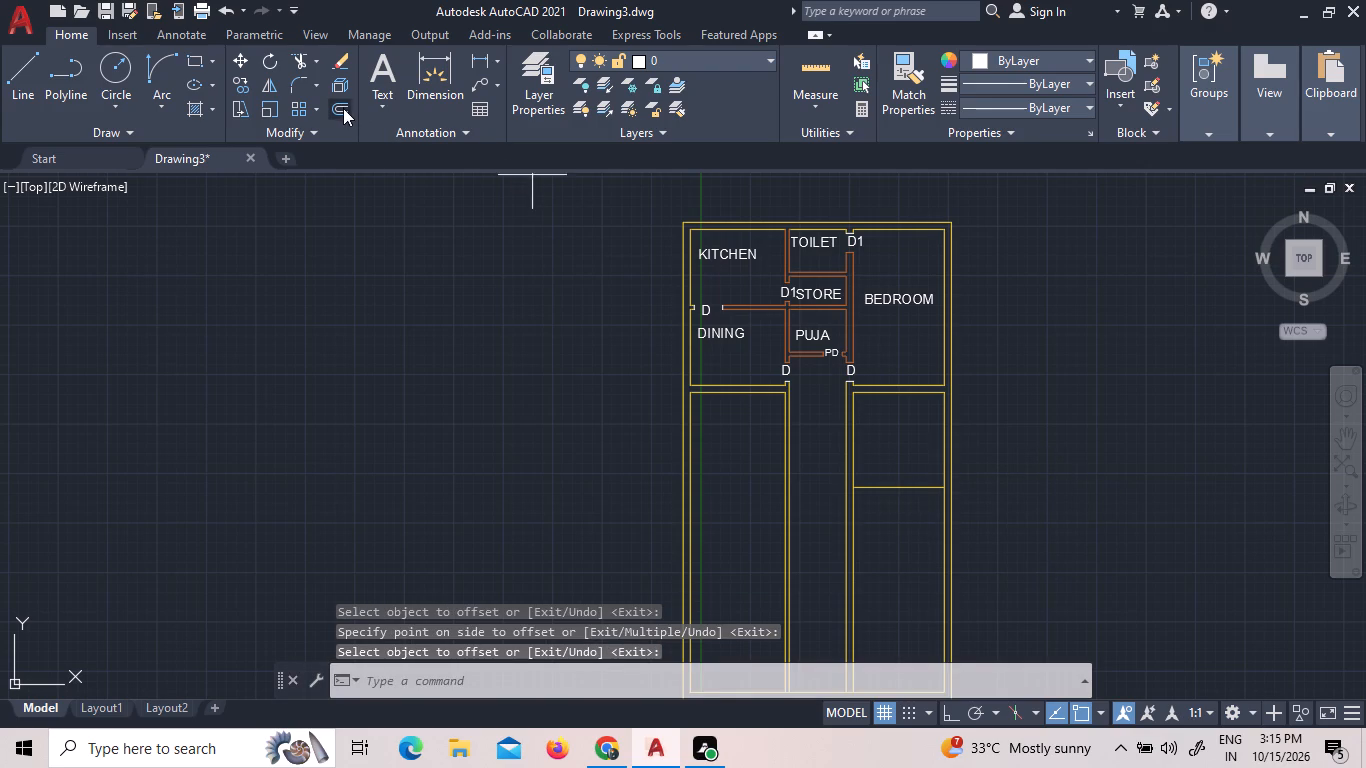
type("5\"")
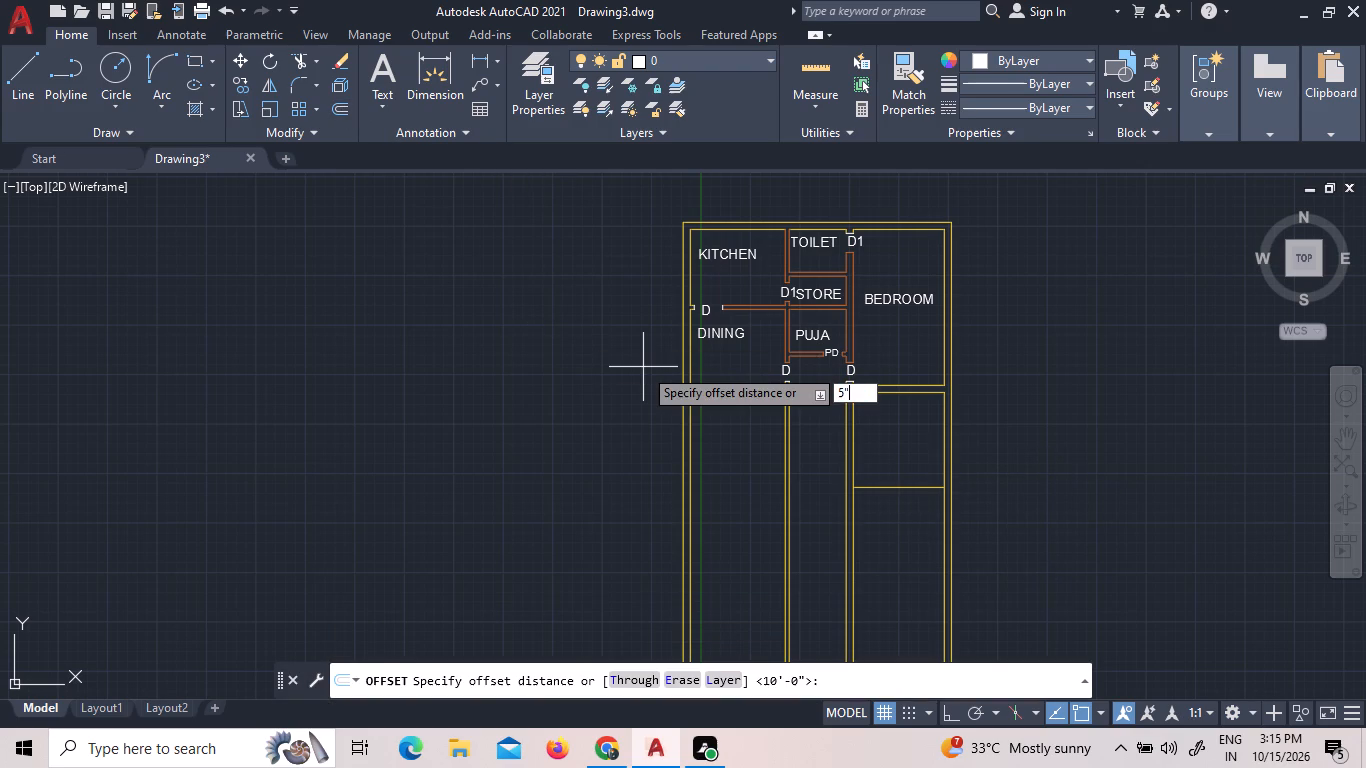
key("Return")
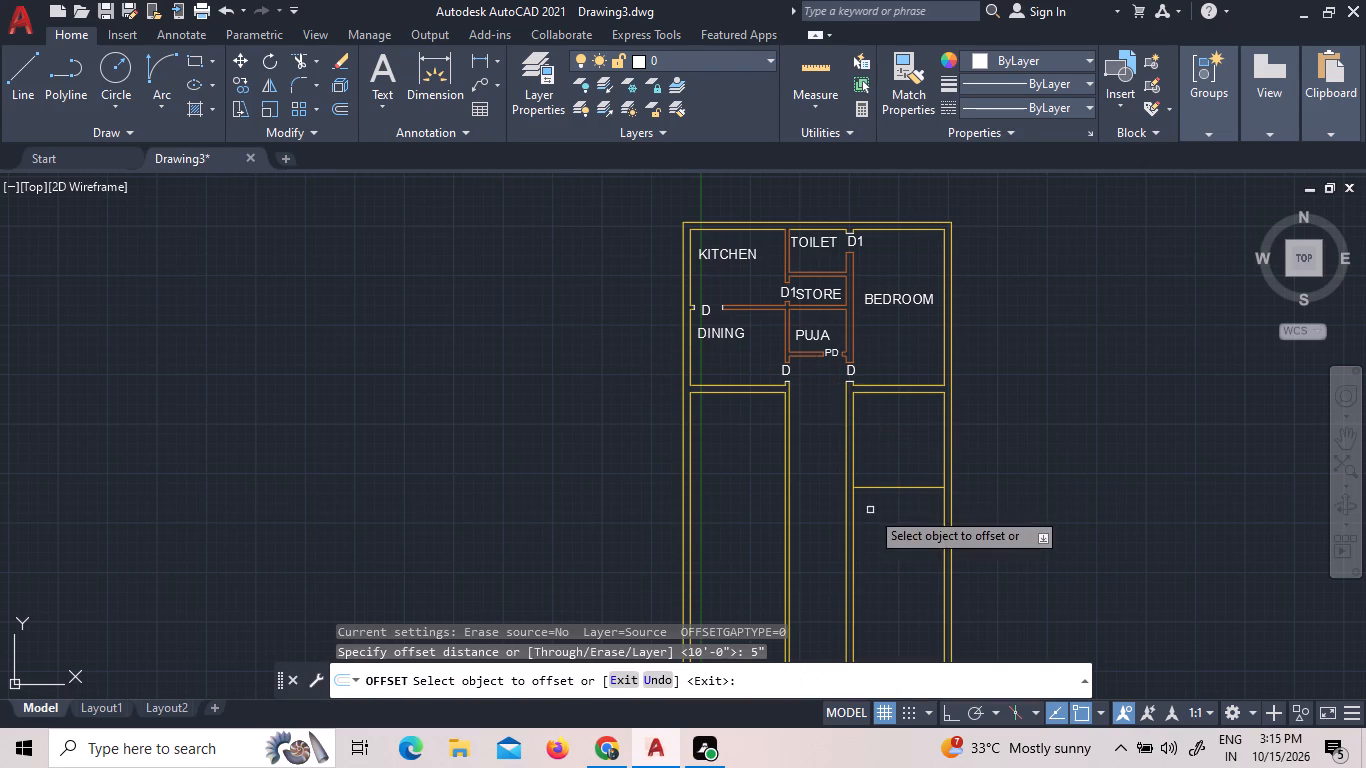
left_click(878, 487)
left_click(882, 519)
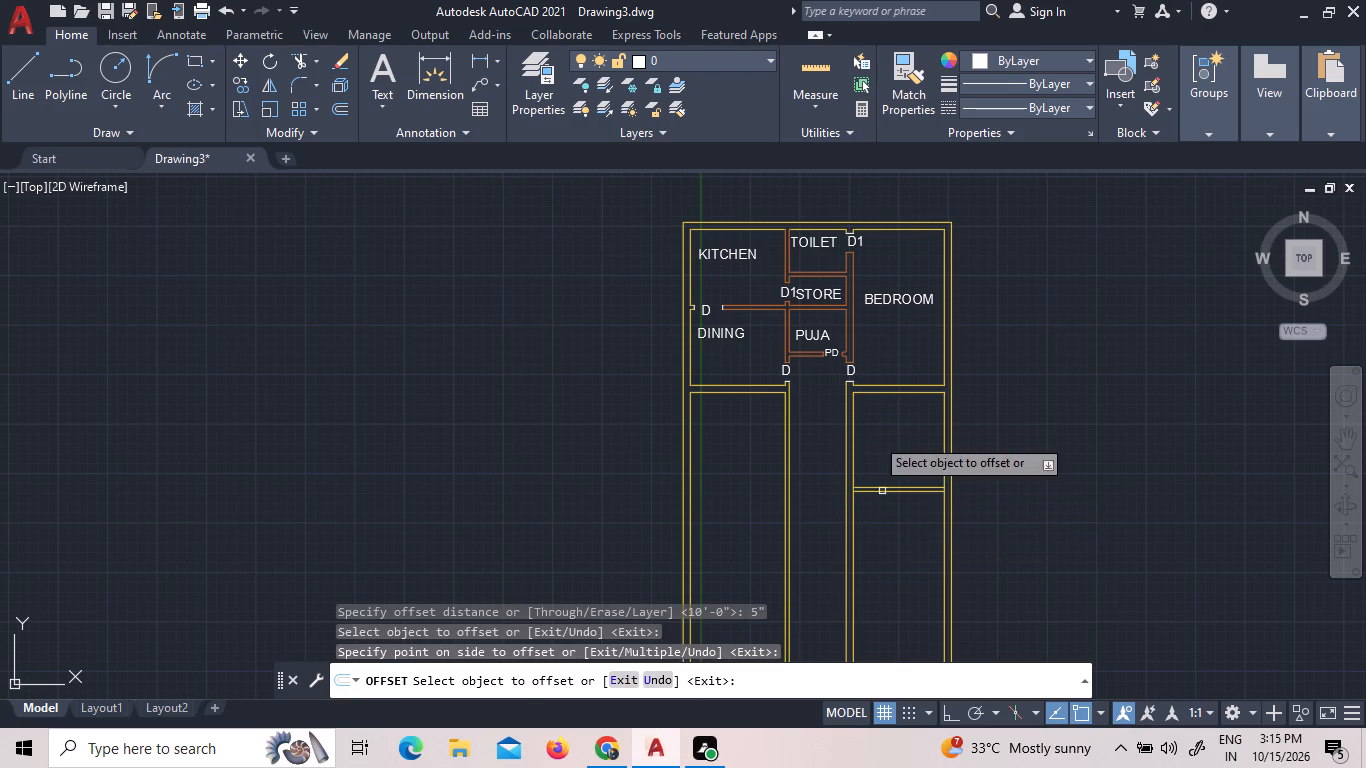
Offset the lower line of the new 5" partition 4'6" downward in the right-hand bay.
scroll(865, 389, "down", 2)
scroll(902, 481, "up", 2)
scroll(850, 354, "up", 2)
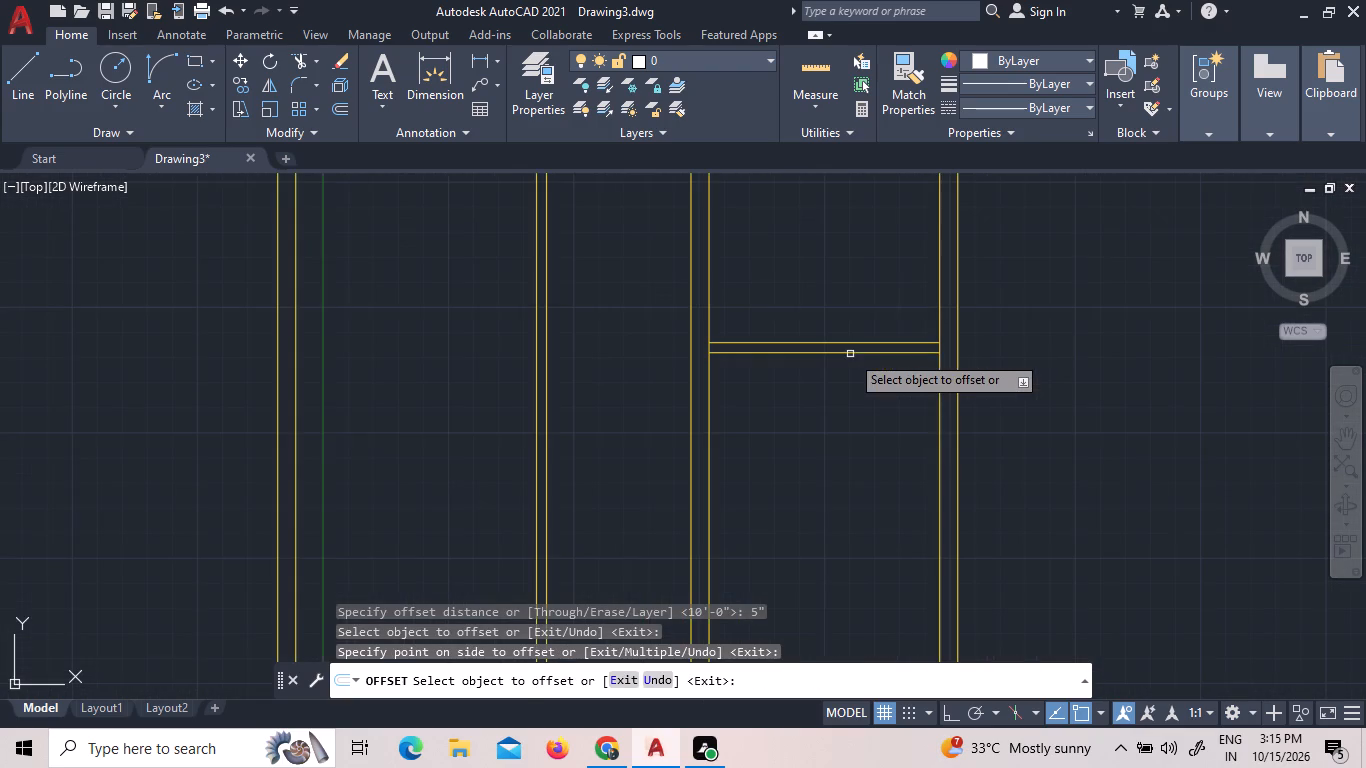
scroll(769, 307, "down", 2)
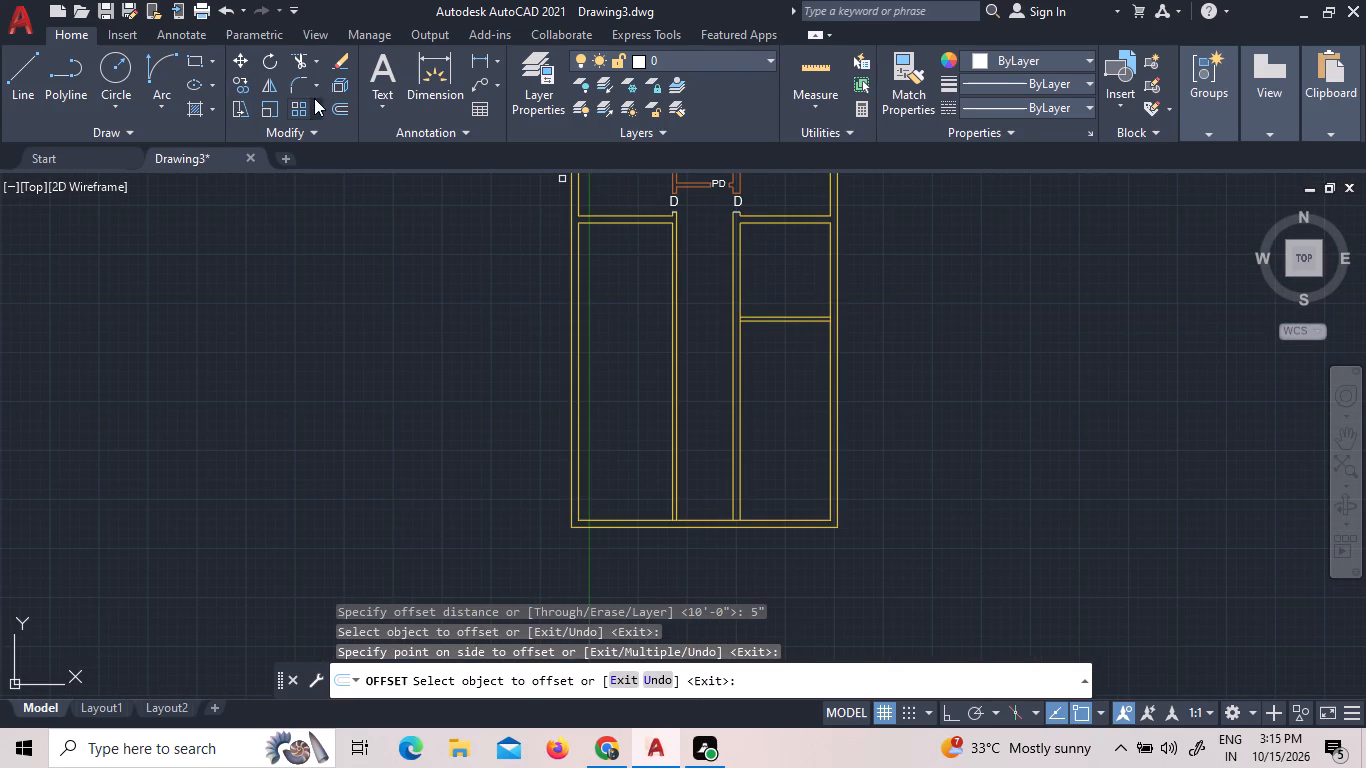
left_click(329, 106)
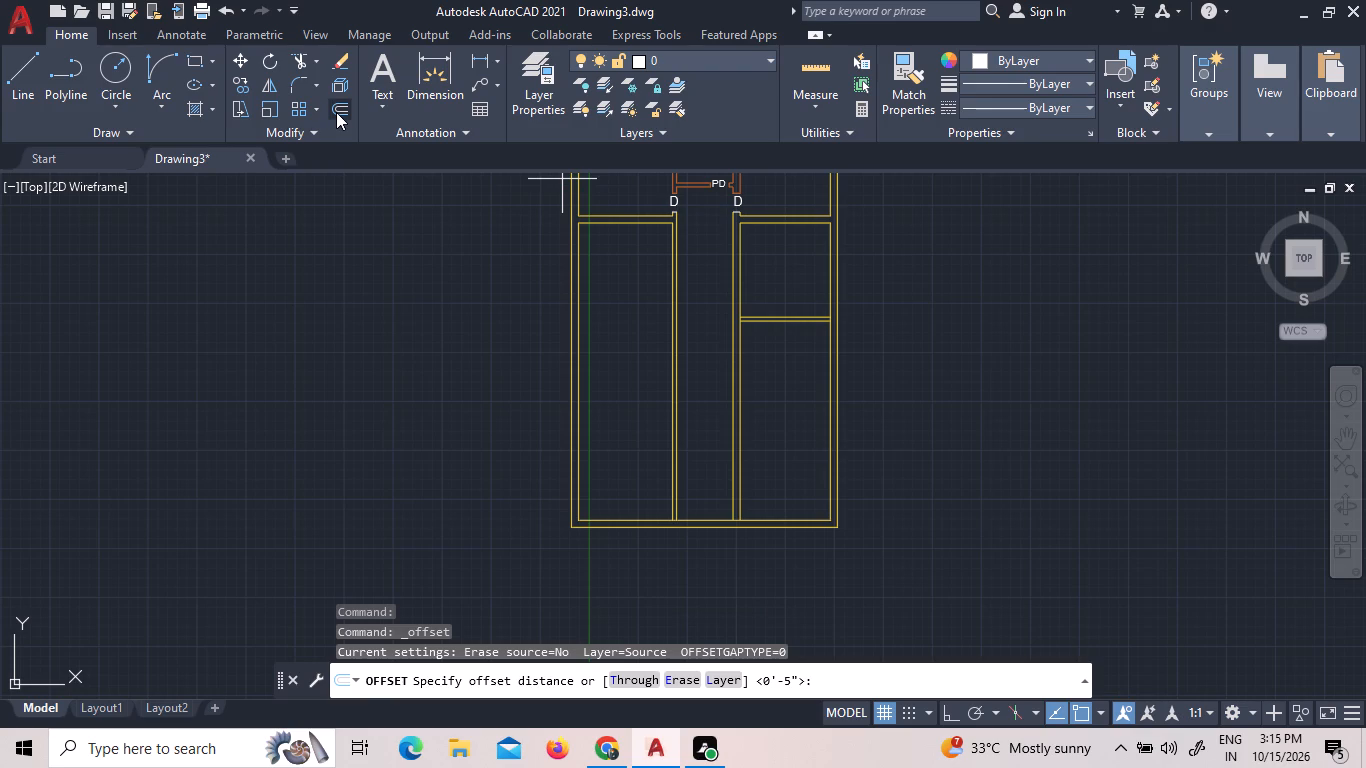
type("4'6")
key("shift+quotedbl")
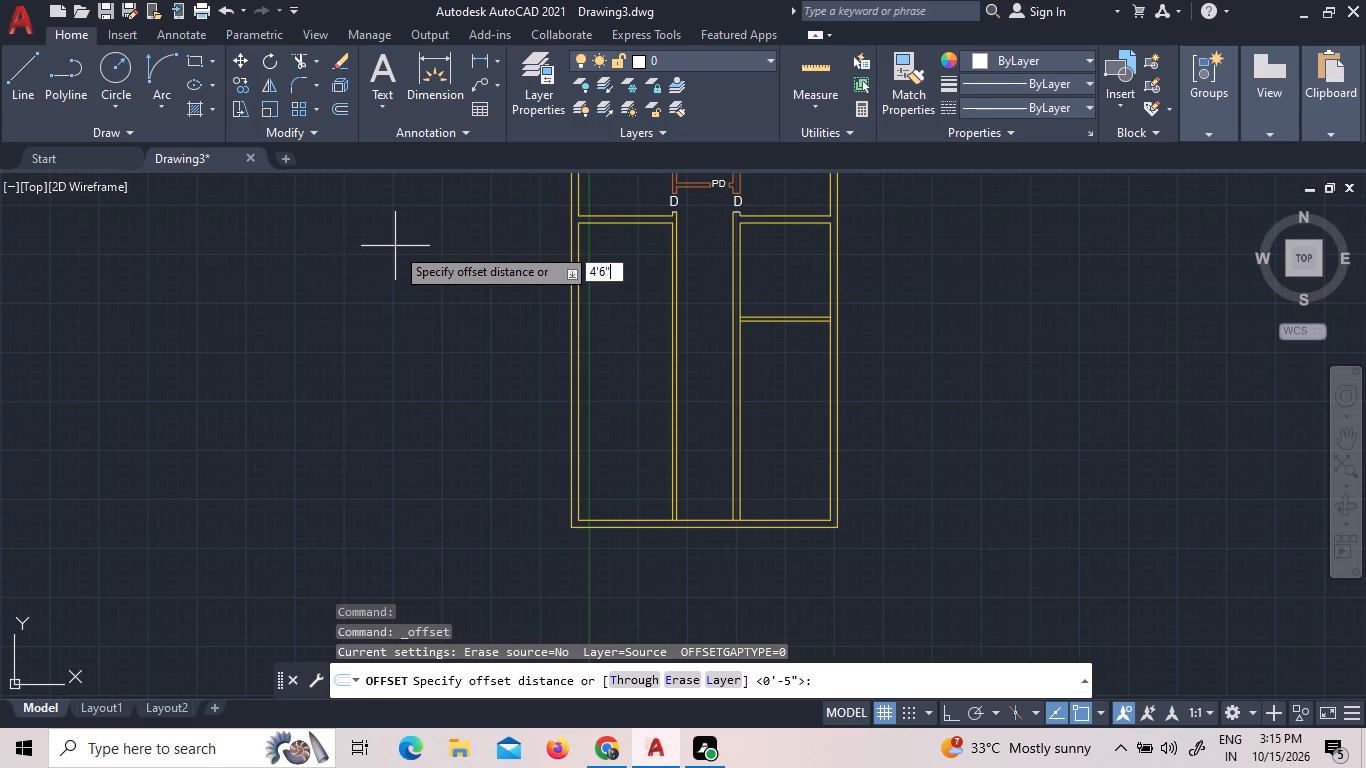
key("Return")
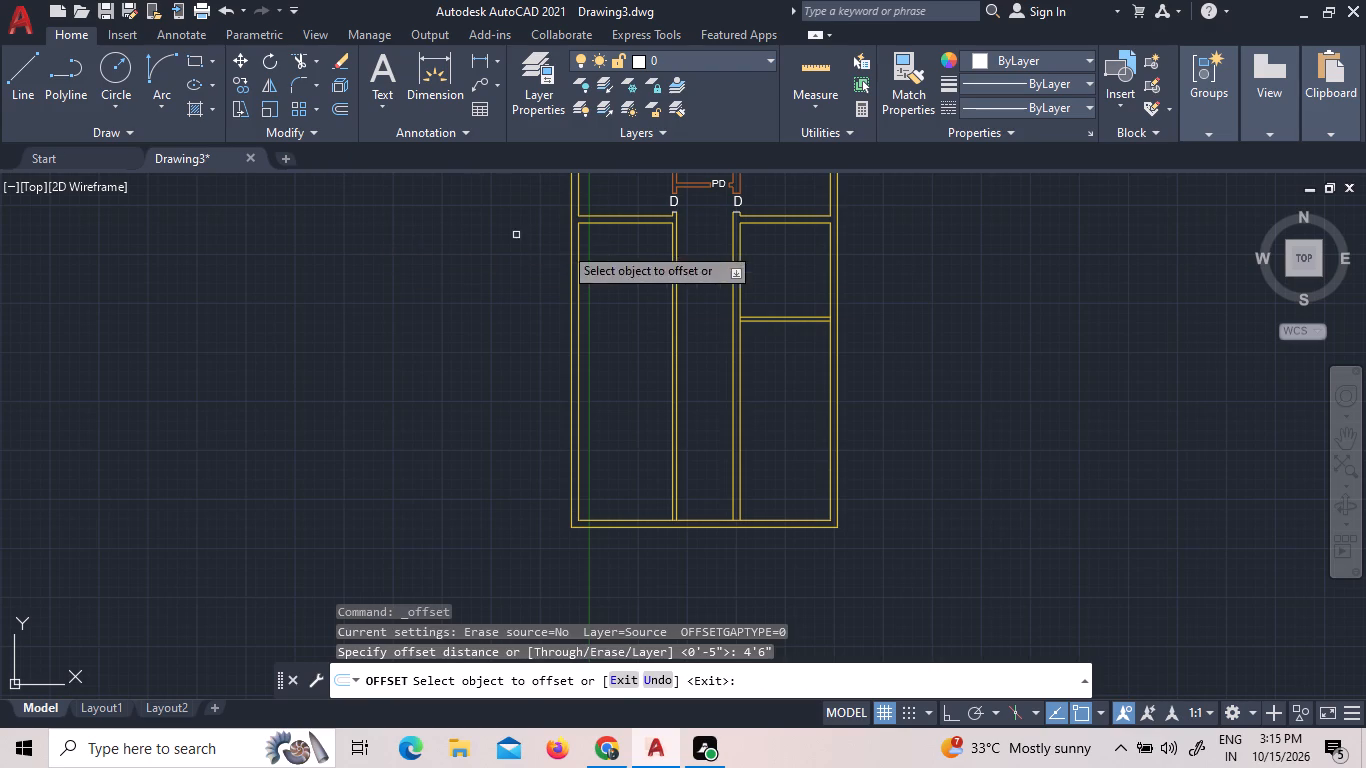
left_click(797, 323)
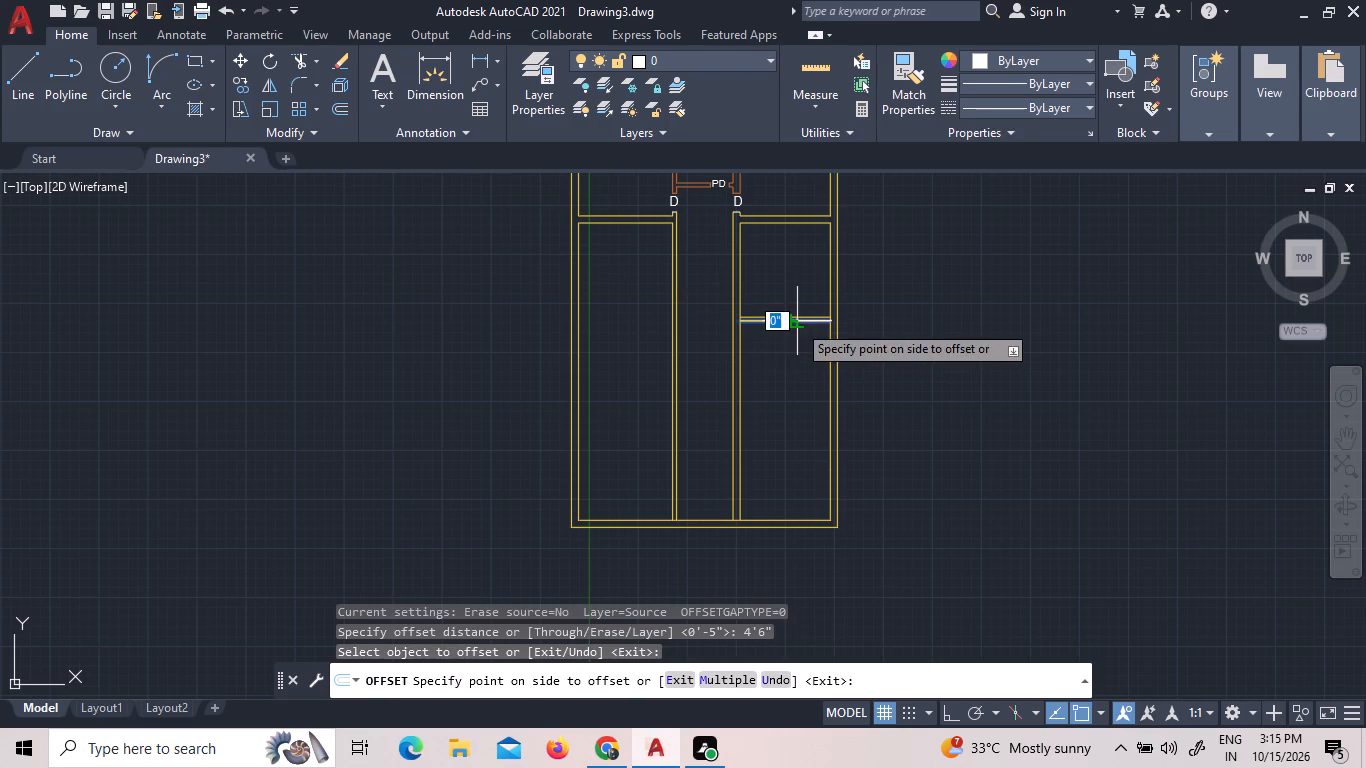
left_click(821, 412)
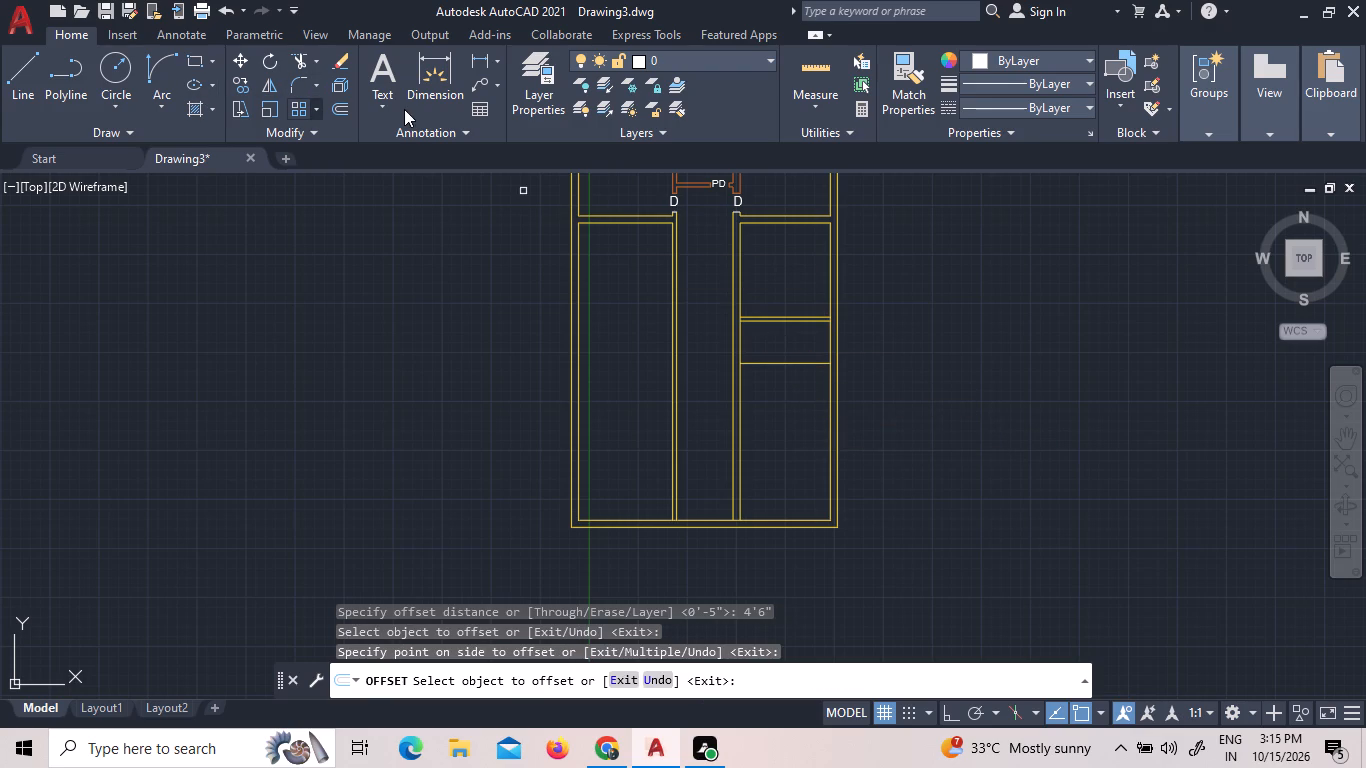
Offset the lowest horizontal line in the right-hand bay 5" downward to form the second partition wall.
left_click(342, 107)
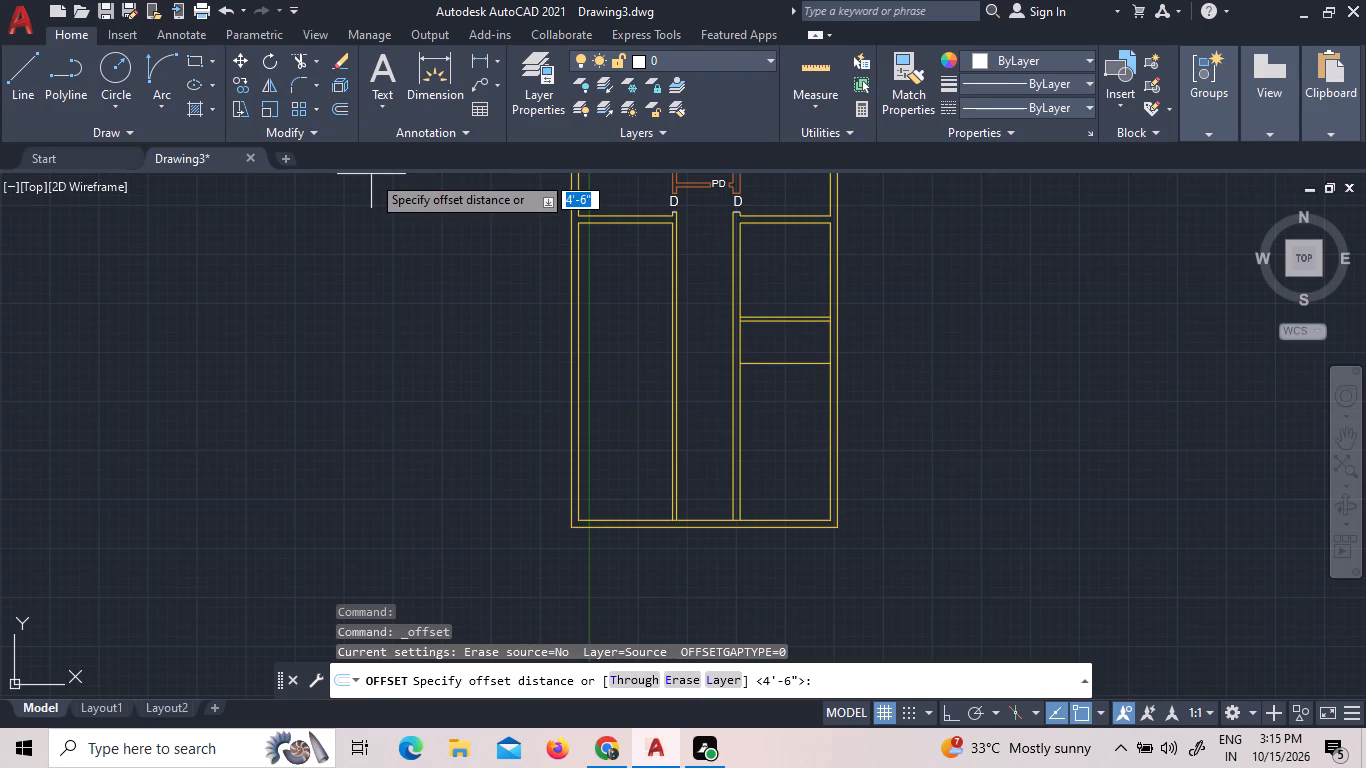
type("5\"")
key("Return")
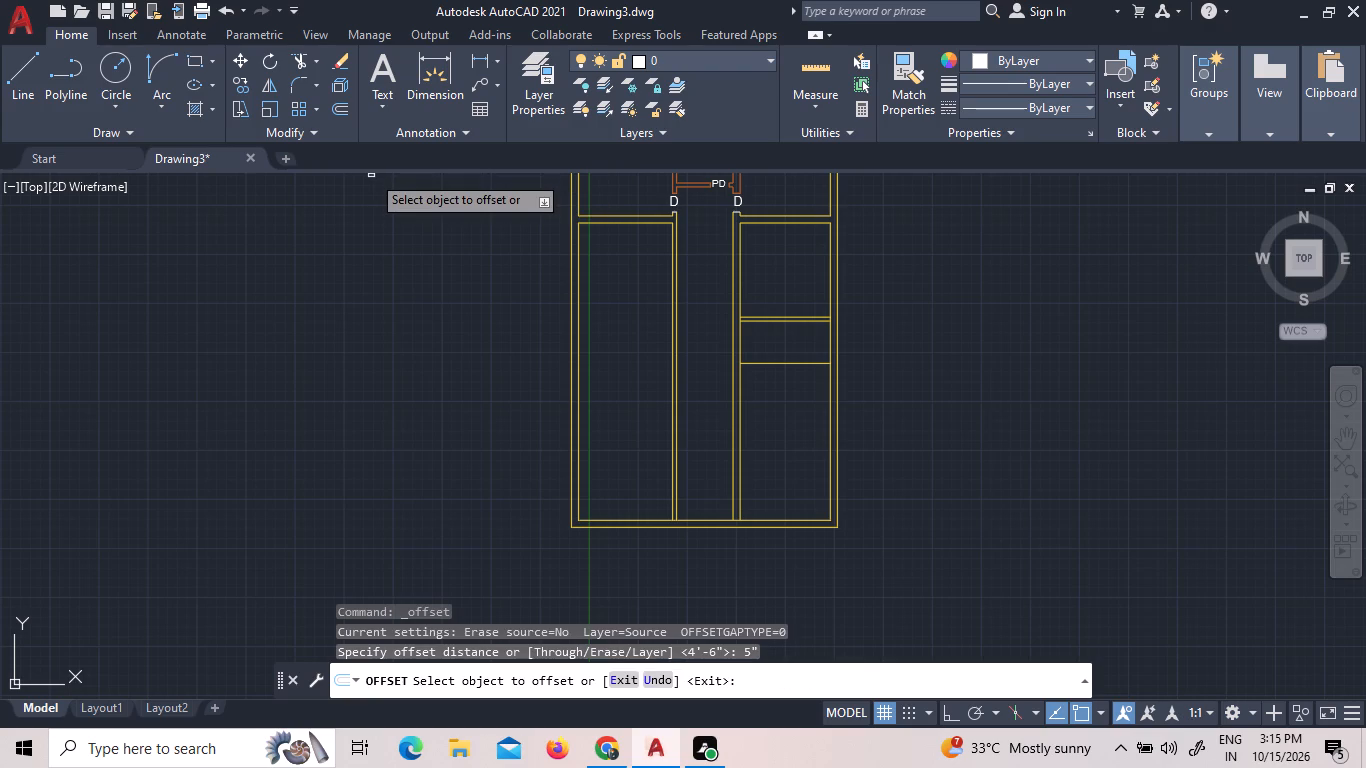
left_click(782, 361)
left_click(784, 407)
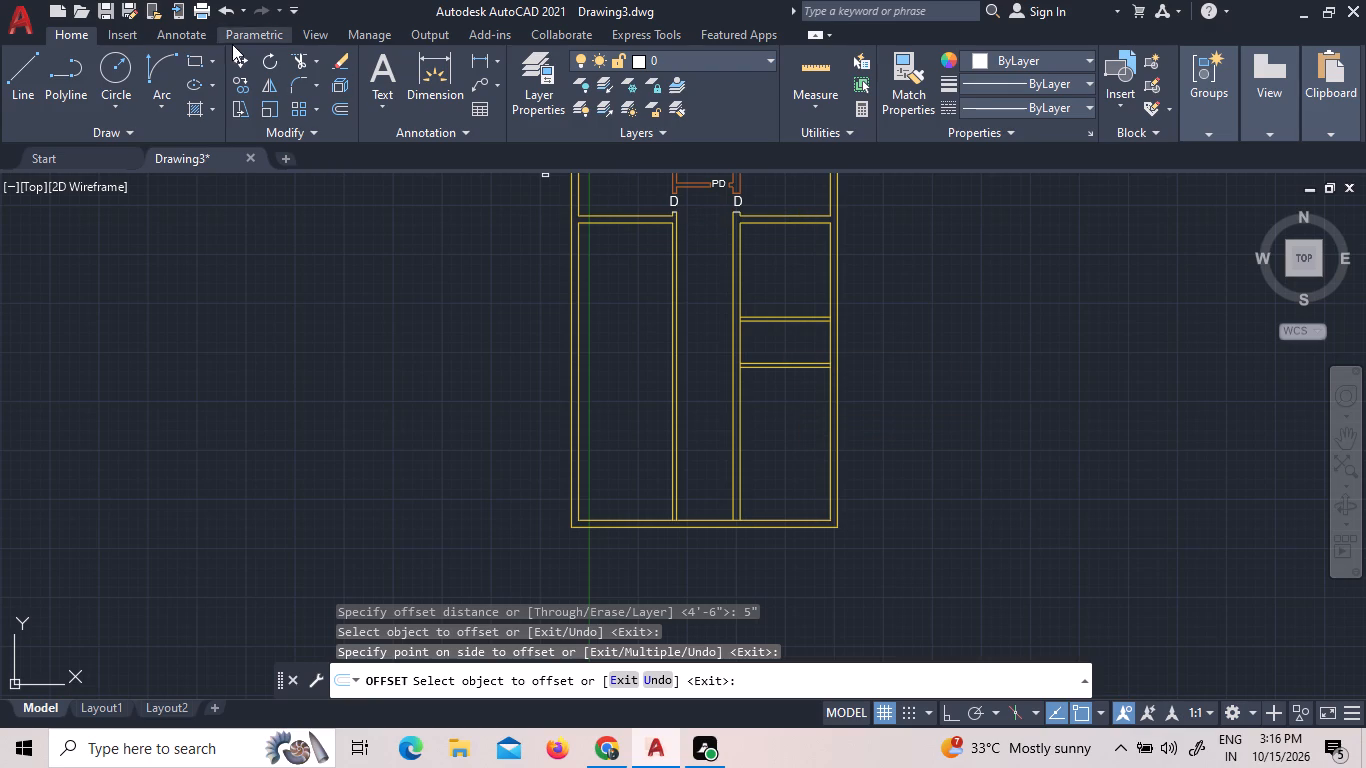
Offset the lower line of the second 5" partition 10' downward in the right-hand bay.
left_click(341, 107)
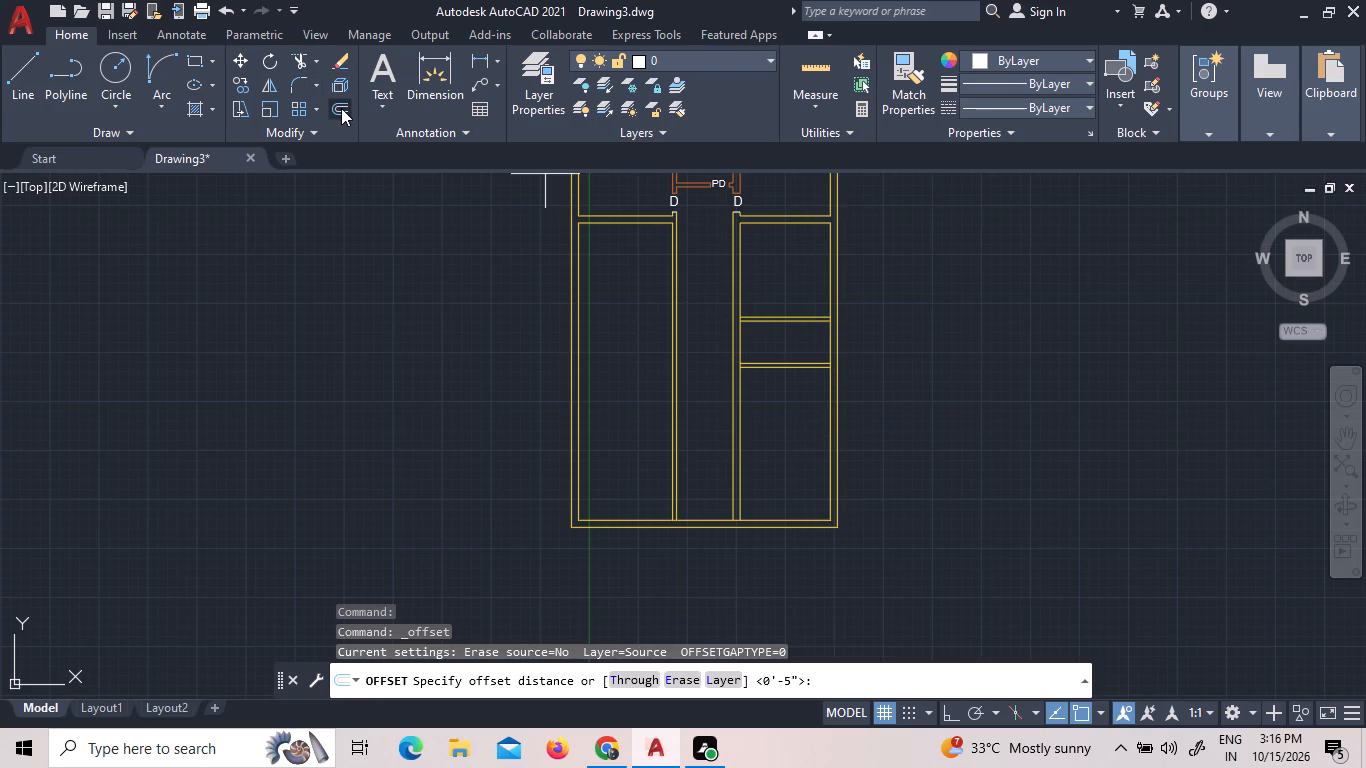
type("10'")
key("Return")
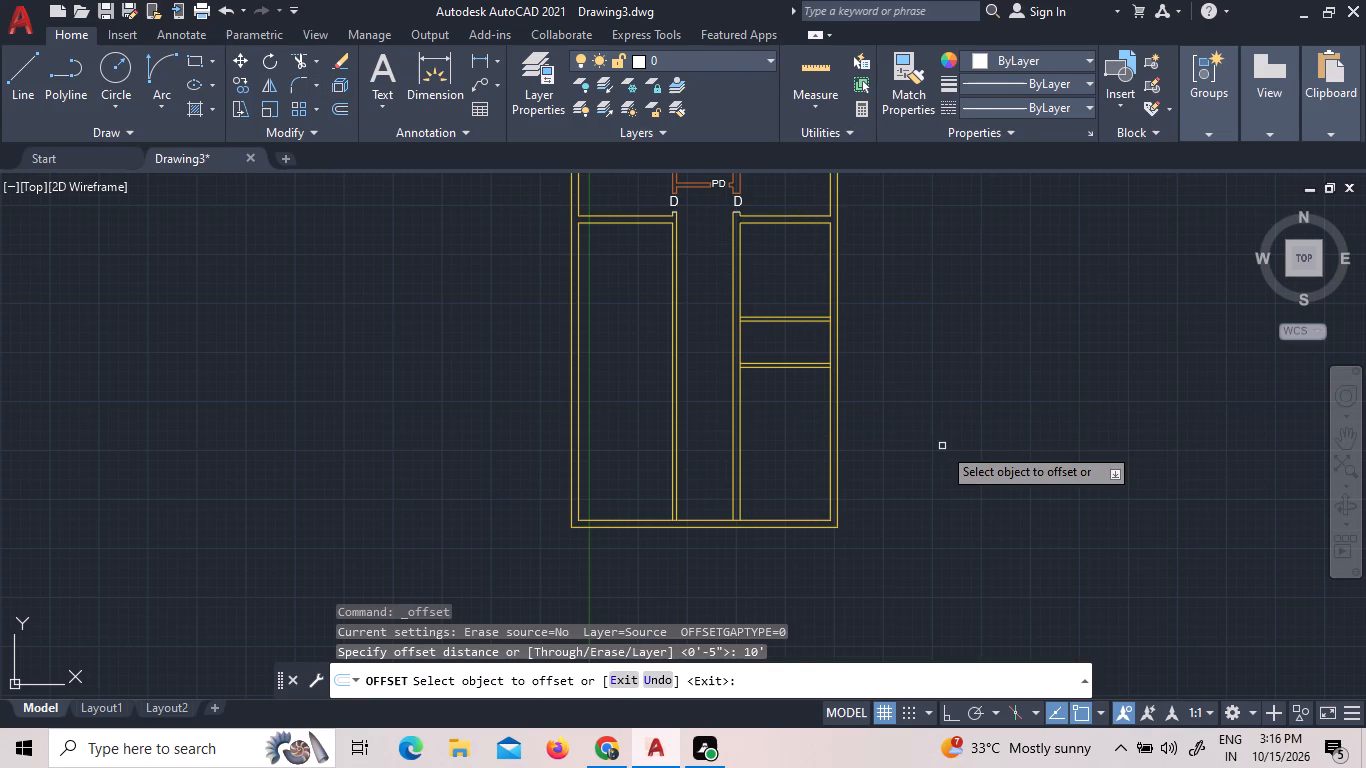
left_click(800, 367)
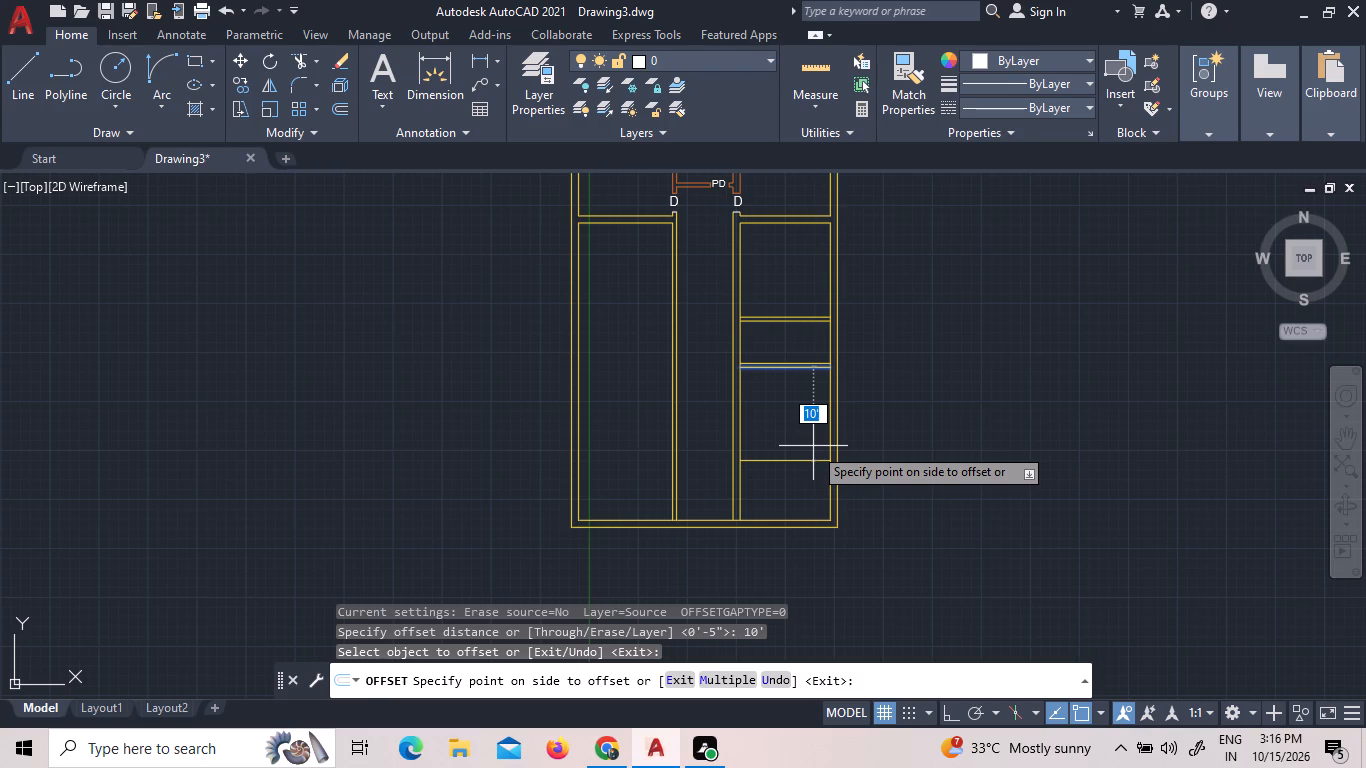
left_click(813, 446)
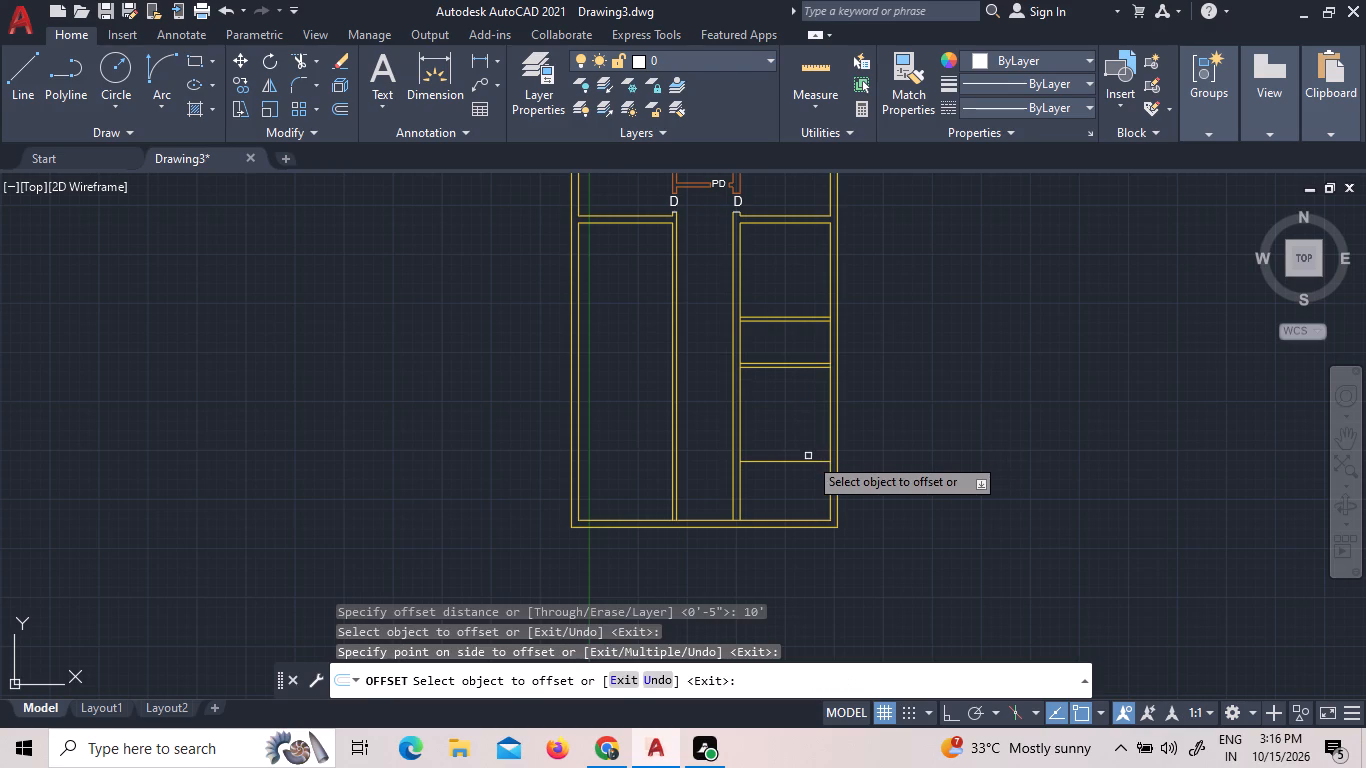
left_click(805, 464)
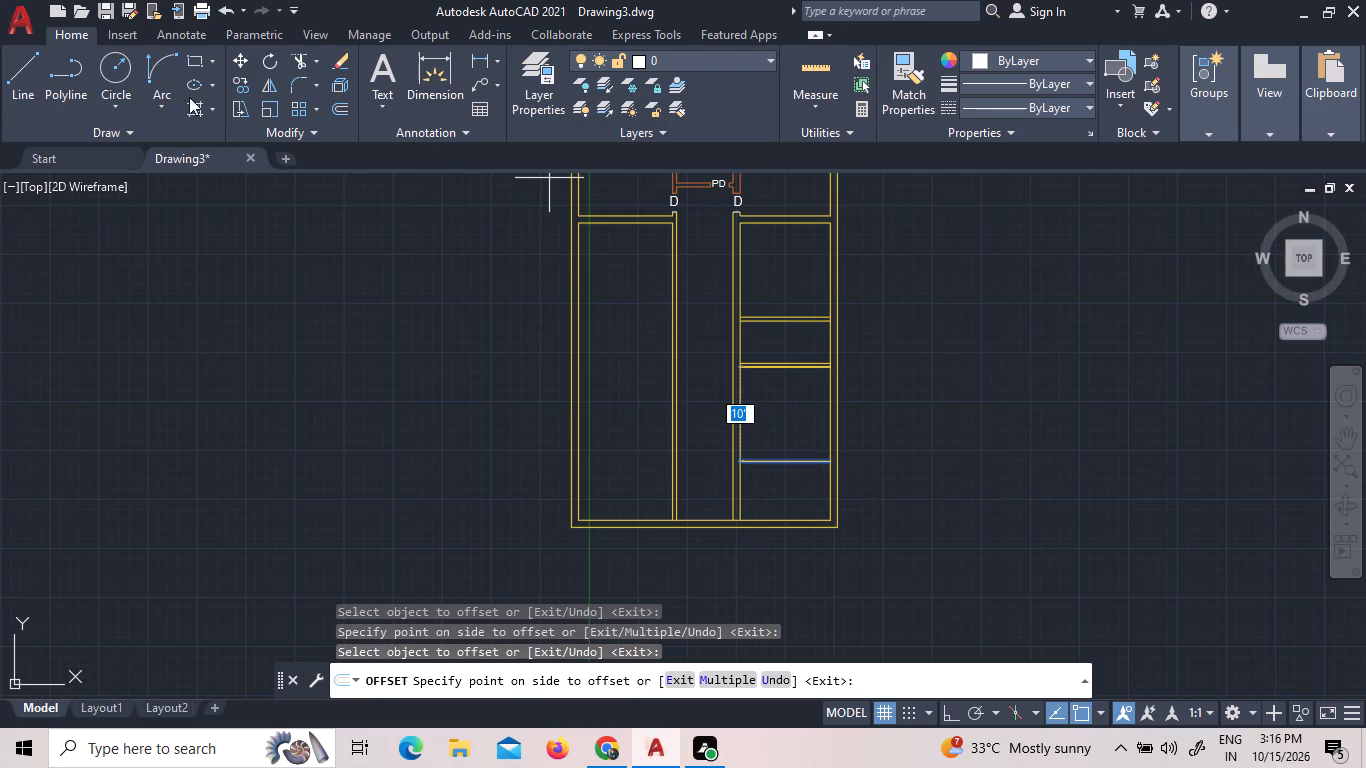
Offset the lowest new horizontal line in the right-hand bay 9" downward to form a thicker cross wall.
left_click(334, 105)
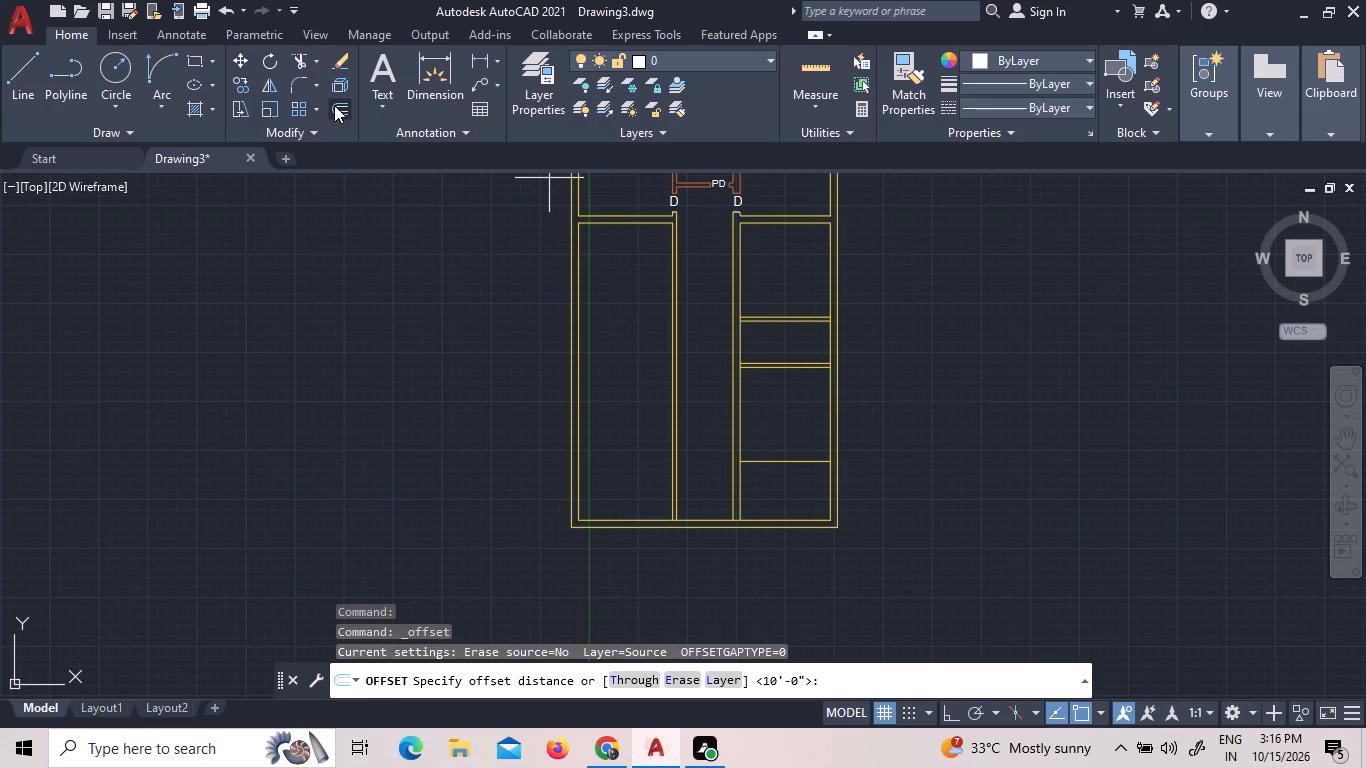
type("9\"")
key("Return")
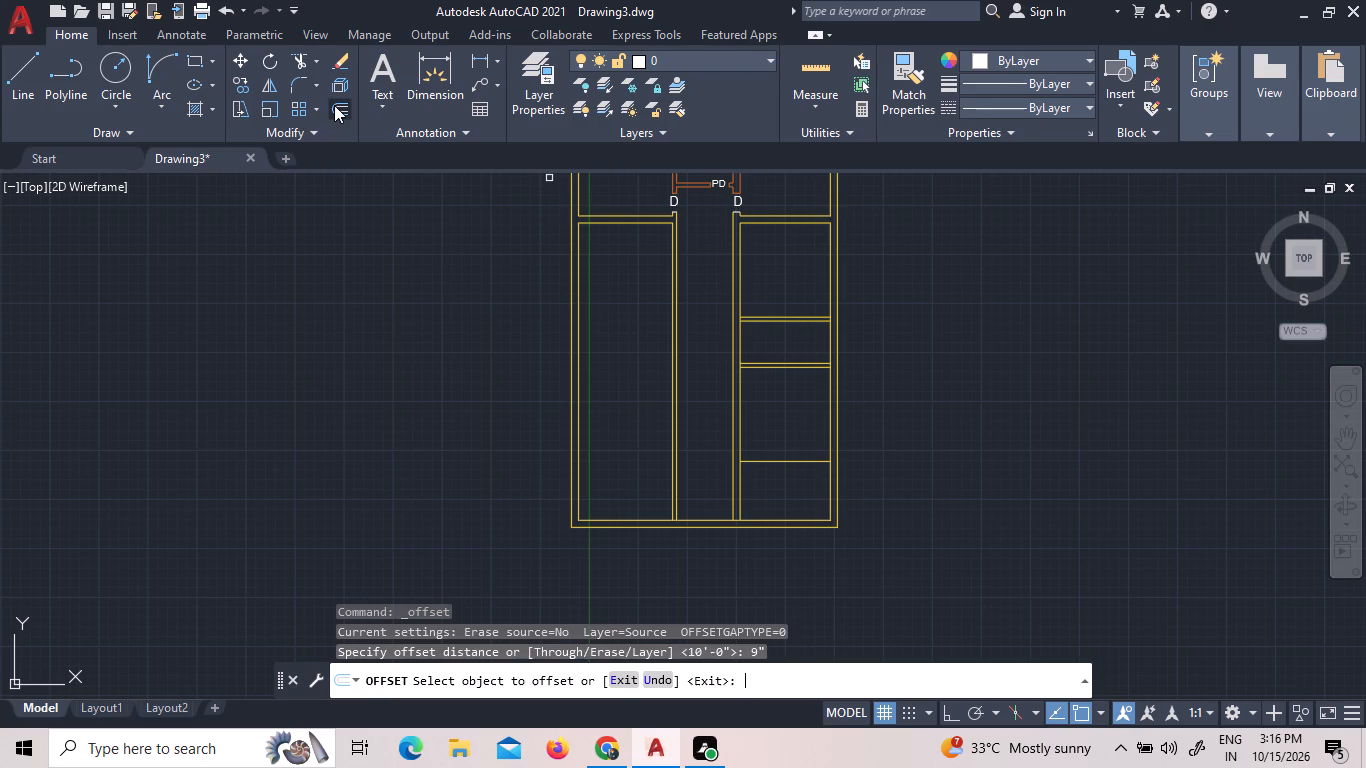
left_click(803, 462)
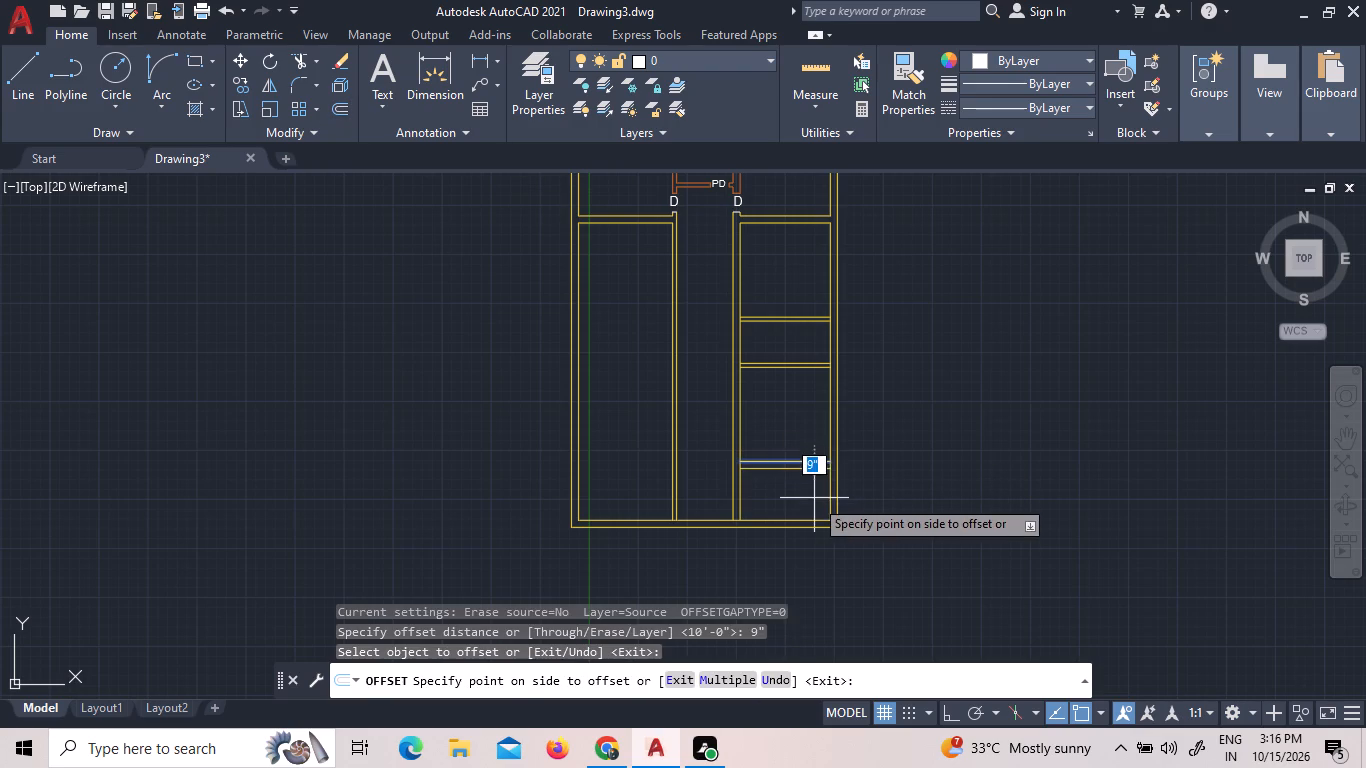
left_click(814, 498)
right_click(796, 482)
left_click(810, 496)
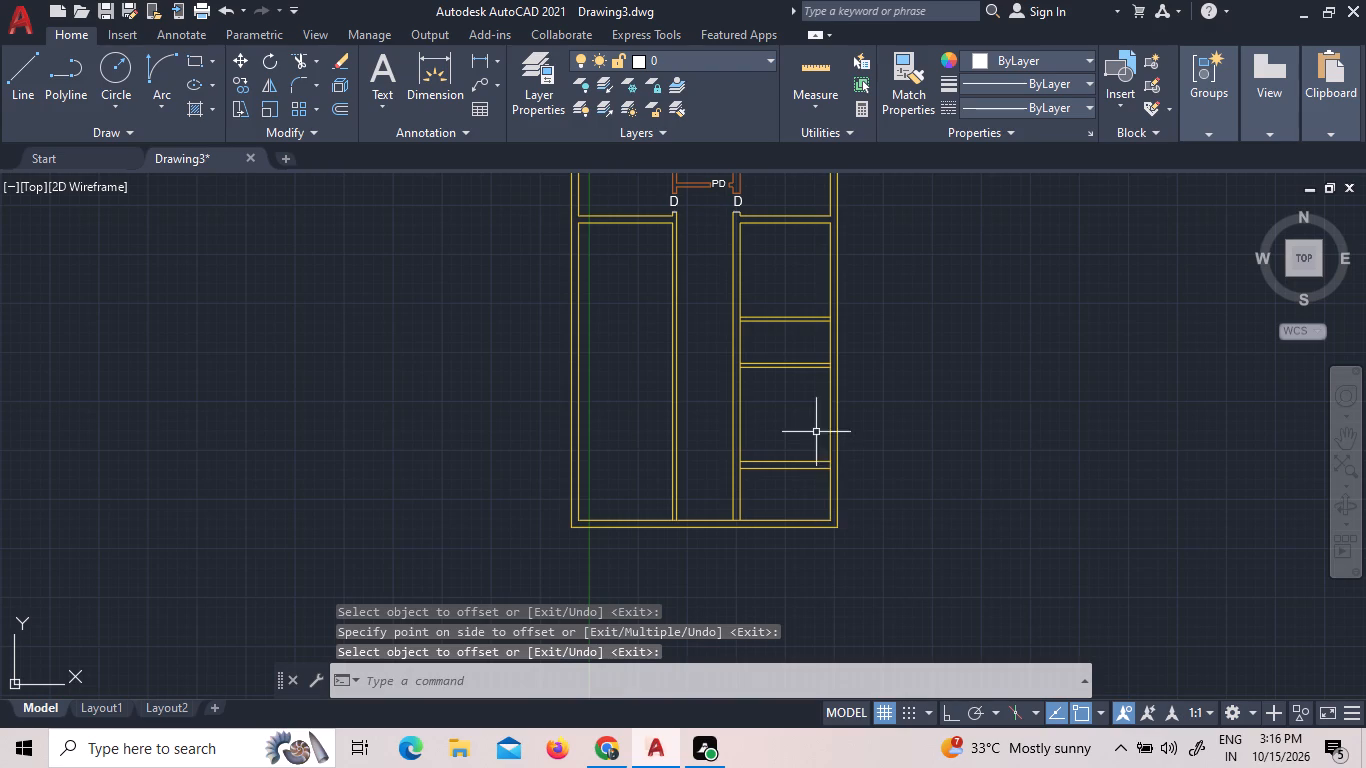
Measure the width and height of the room above the first 5" partition in the right-hand bay.
left_click(810, 60)
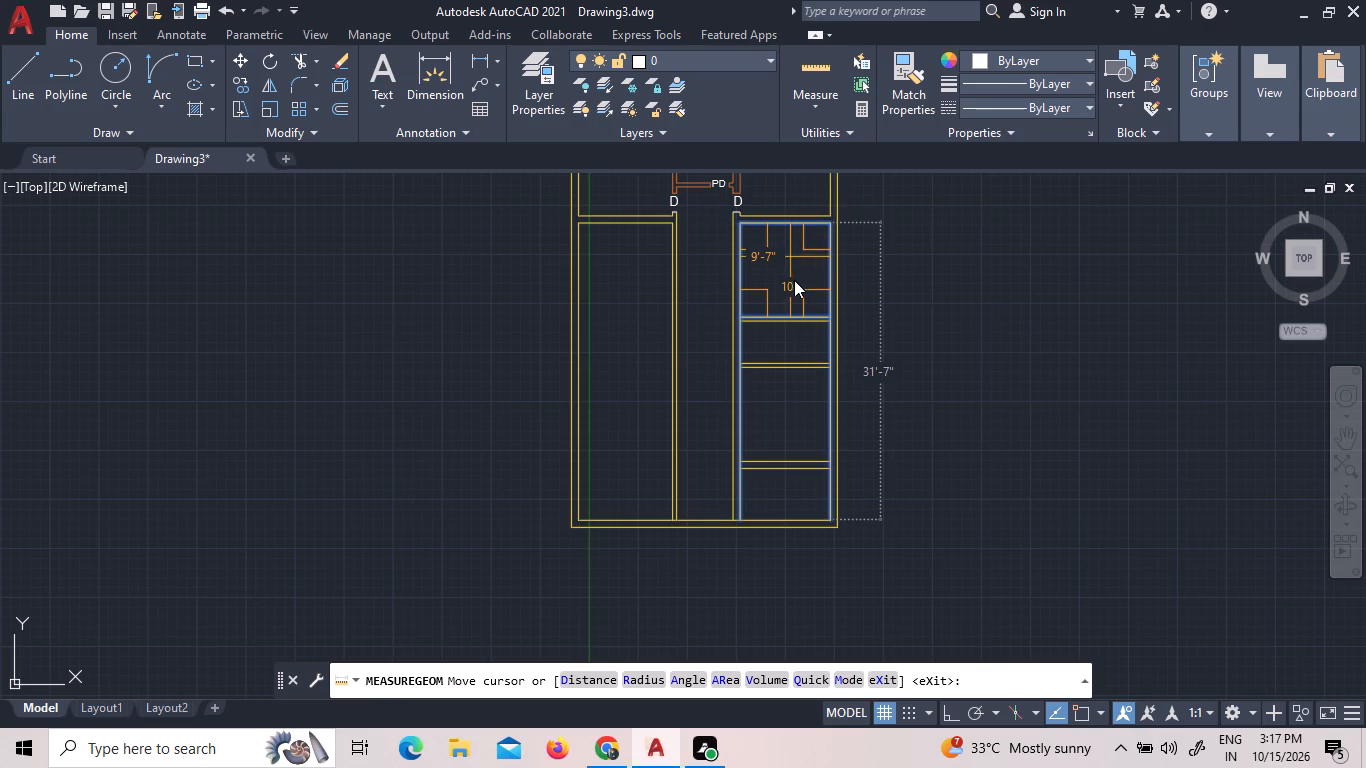
scroll(795, 343, "up", 5)
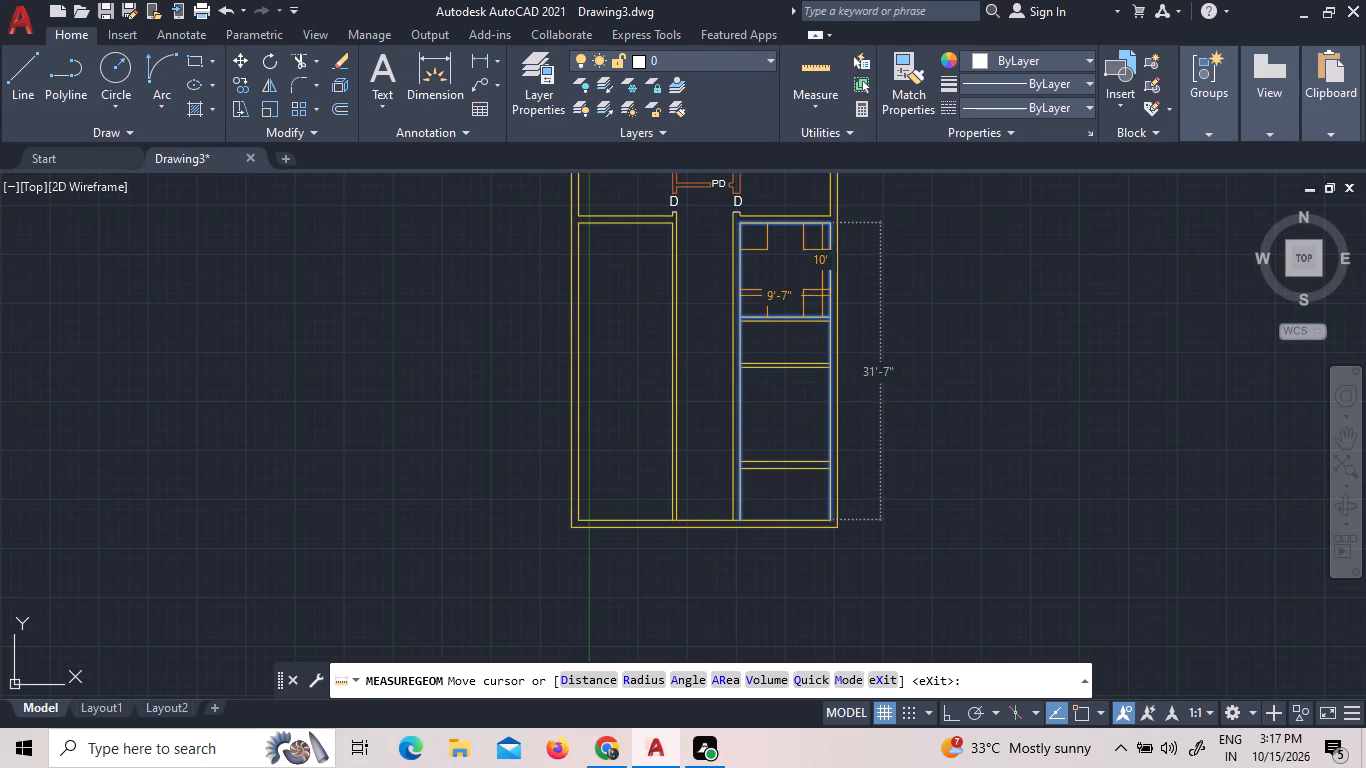
right_click(885, 306)
left_click(906, 323)
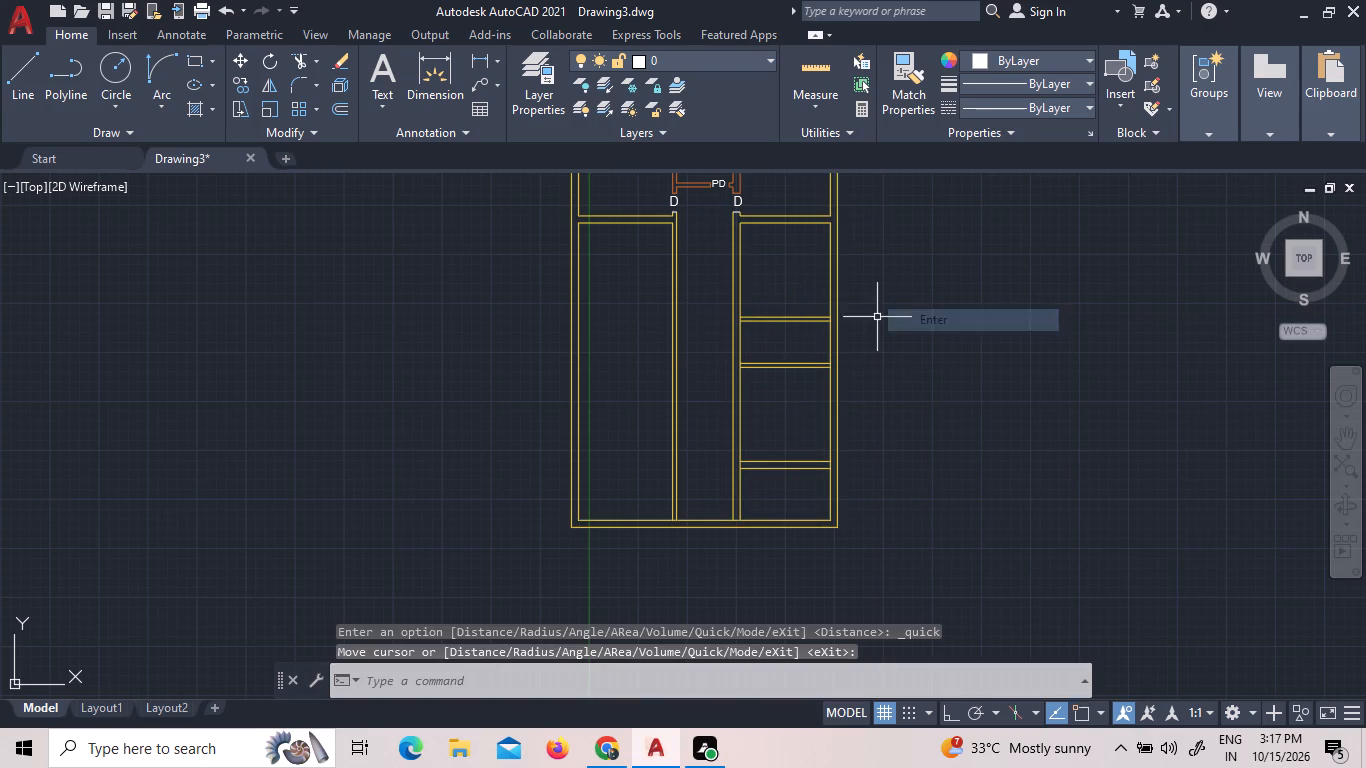
Trim the bay's inner side wall lines between the two lines of both 5" partitions, opening the wall junctions at each end.
scroll(811, 317, "up", 2)
scroll(876, 367, "up", 1)
scroll(876, 367, "down", 1)
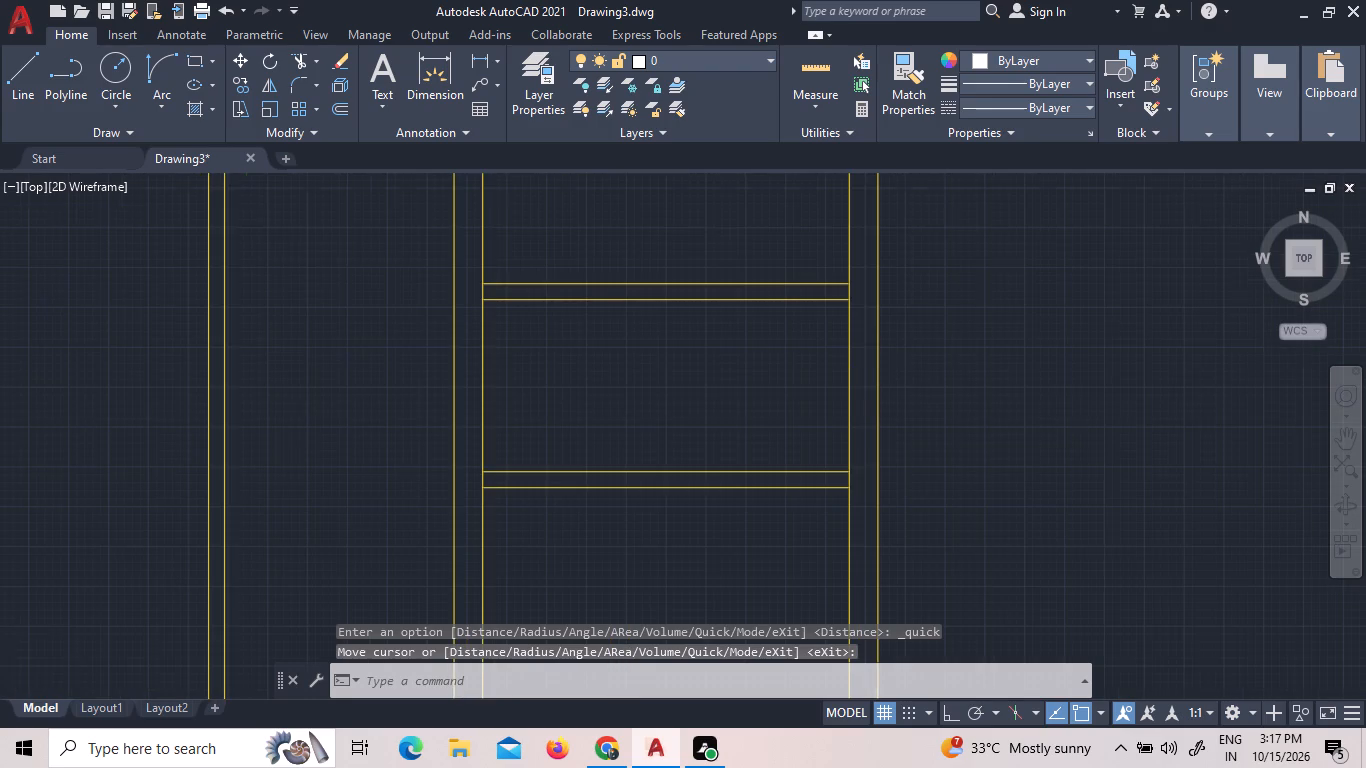
left_click(306, 53)
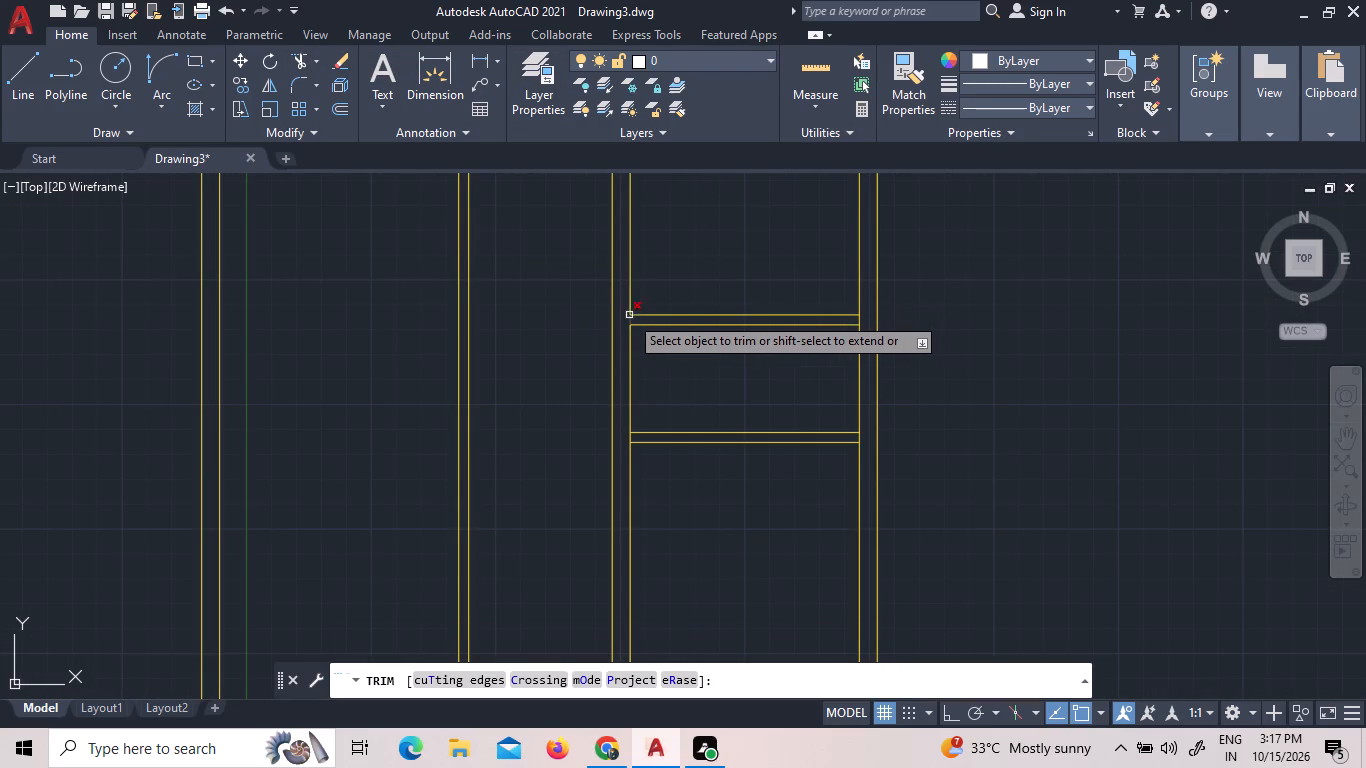
left_click(632, 321)
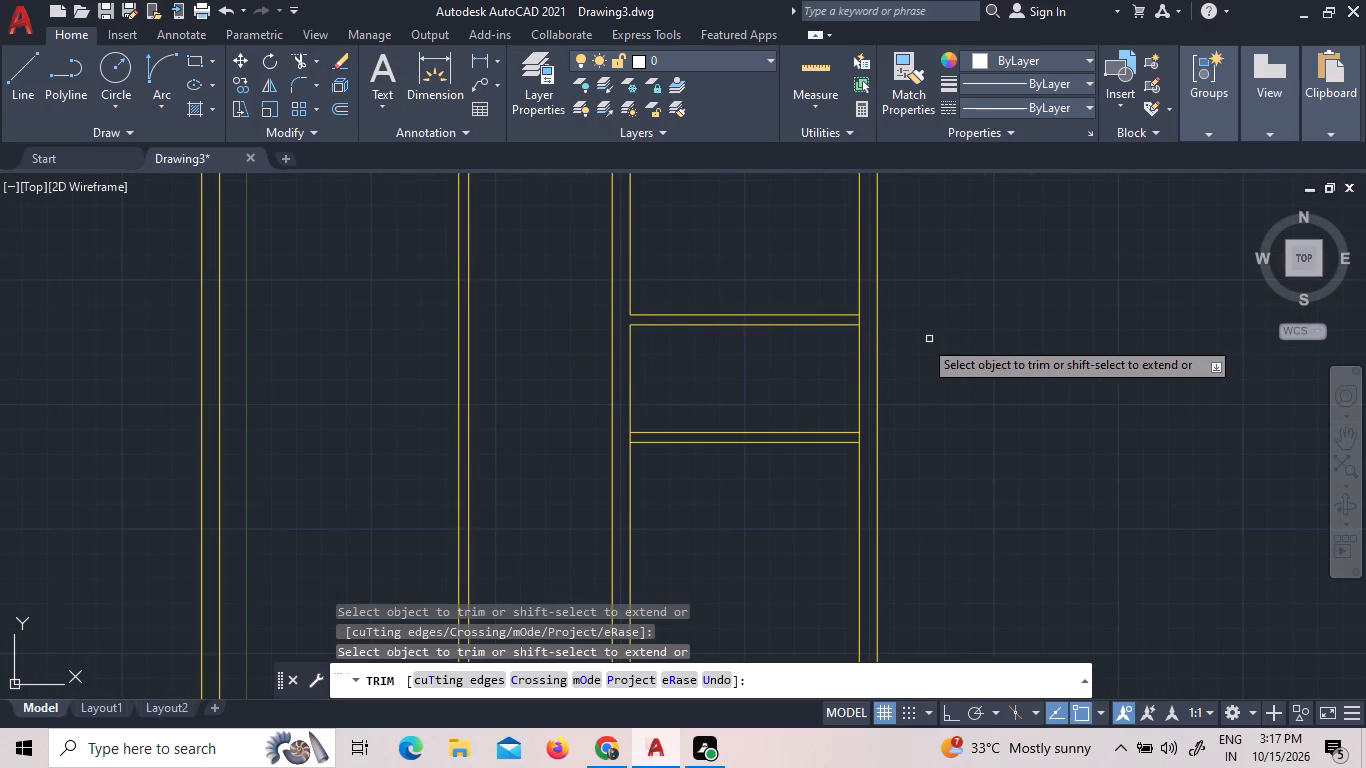
left_click(859, 318)
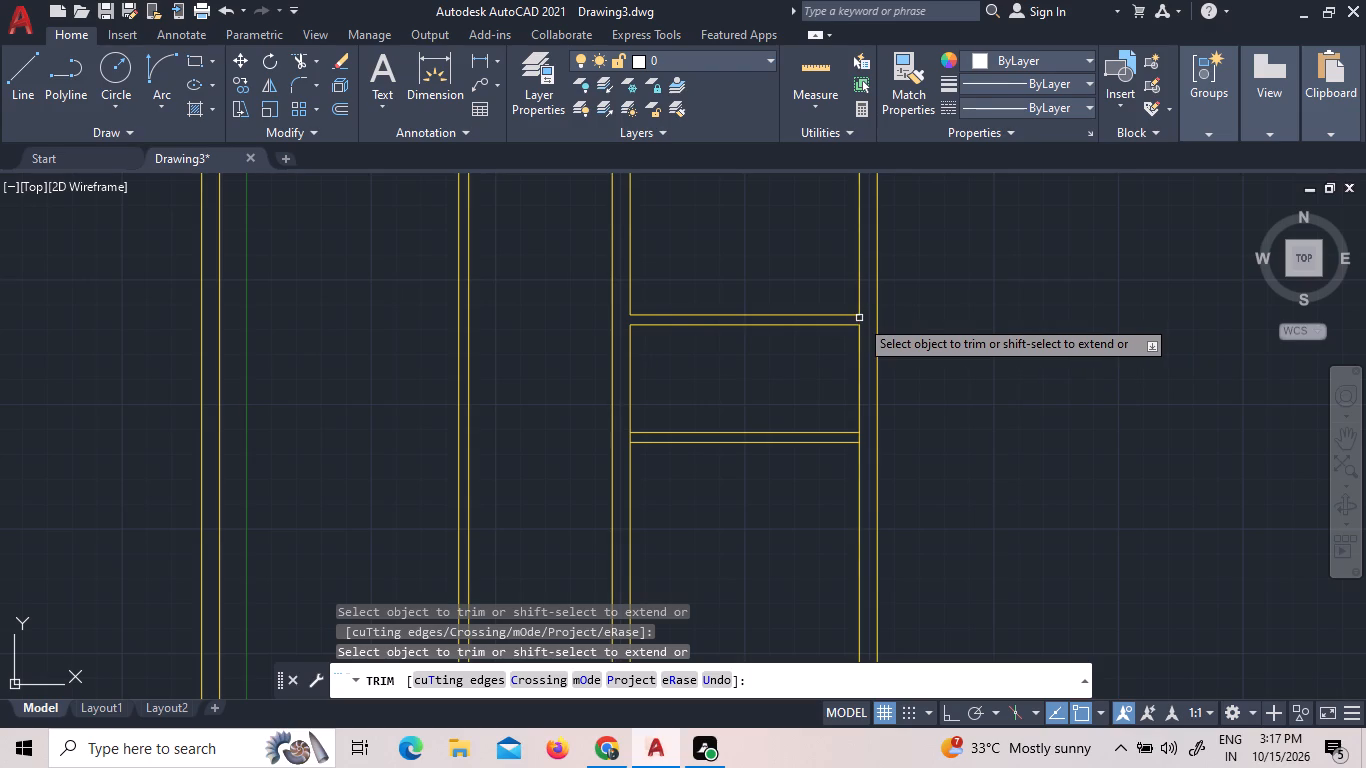
left_click(855, 438)
left_click(873, 434)
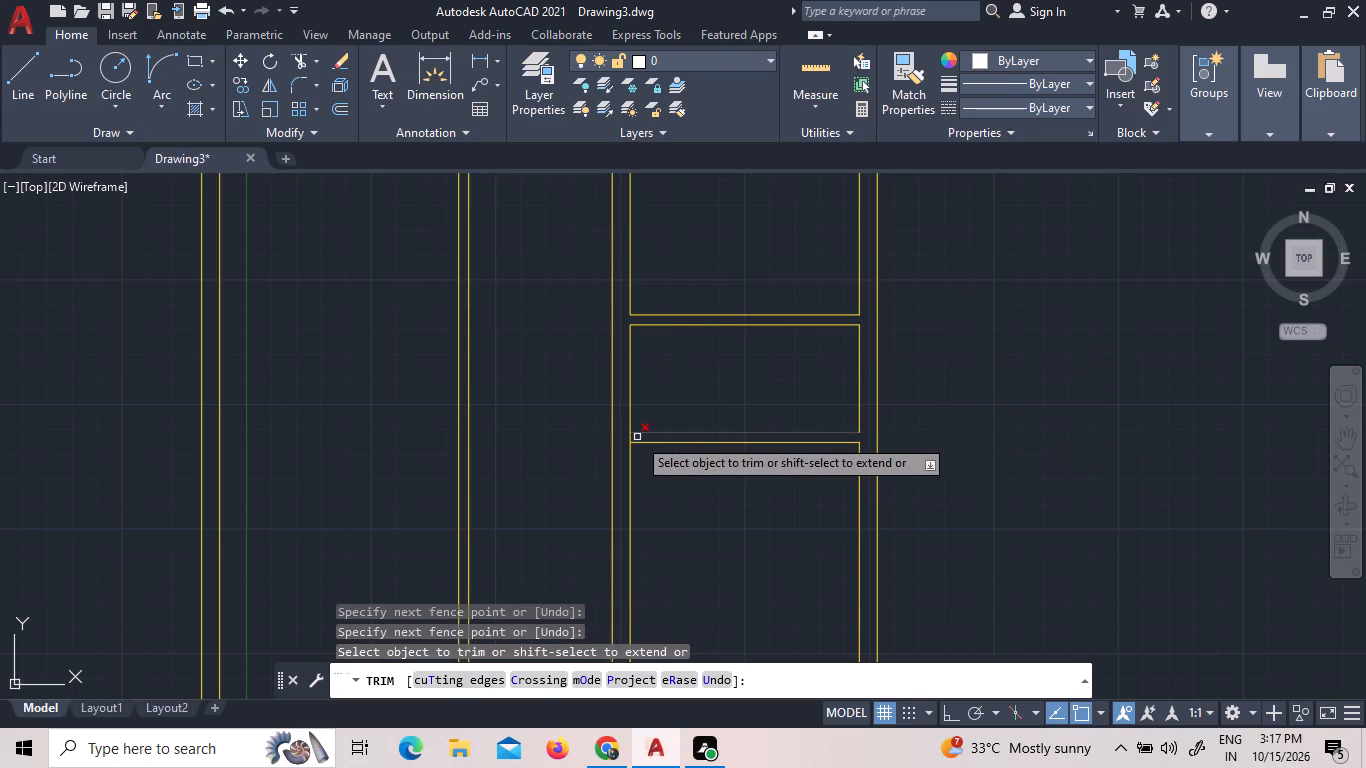
left_click(633, 437)
Trim the inner side wall lines between the two lines of the 9" cross wall at both ends in the right-hand bay.
scroll(693, 385, "down", 2)
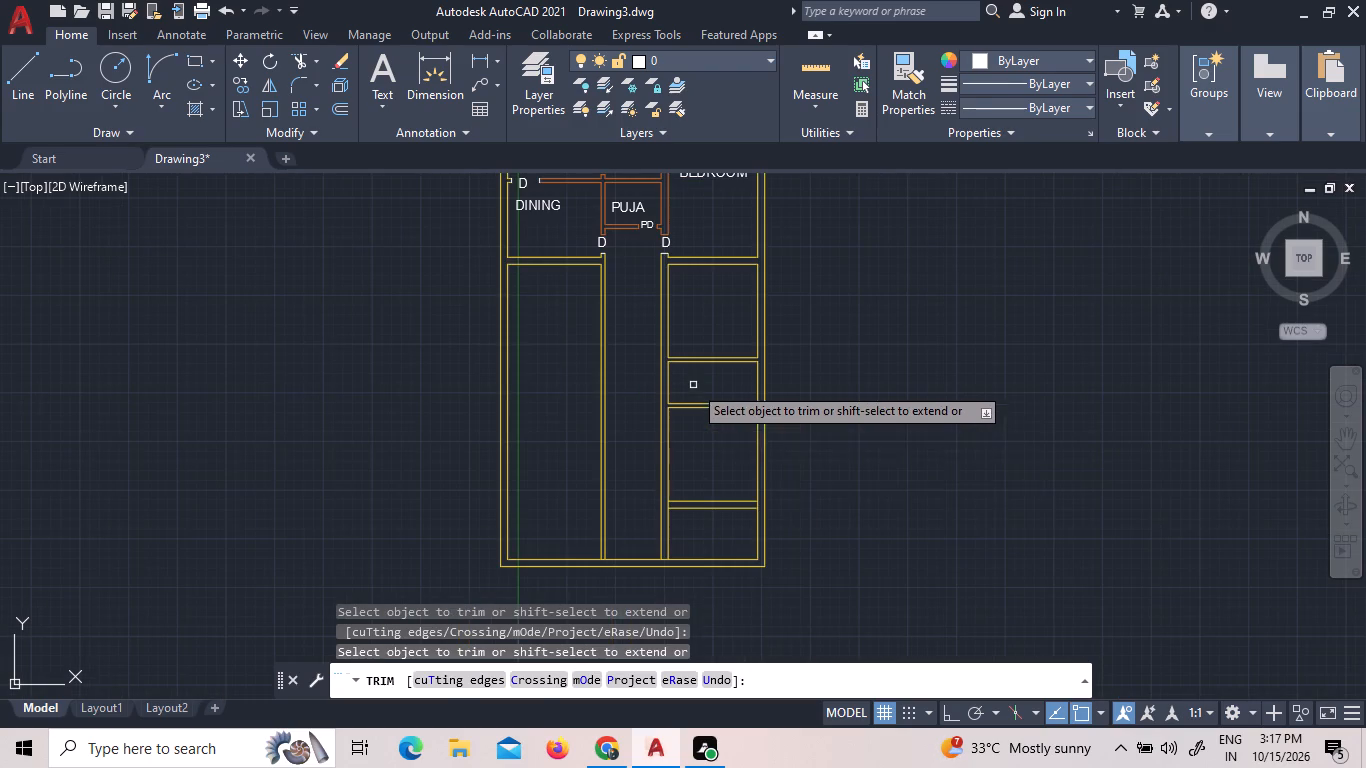
scroll(755, 502, "up", 3)
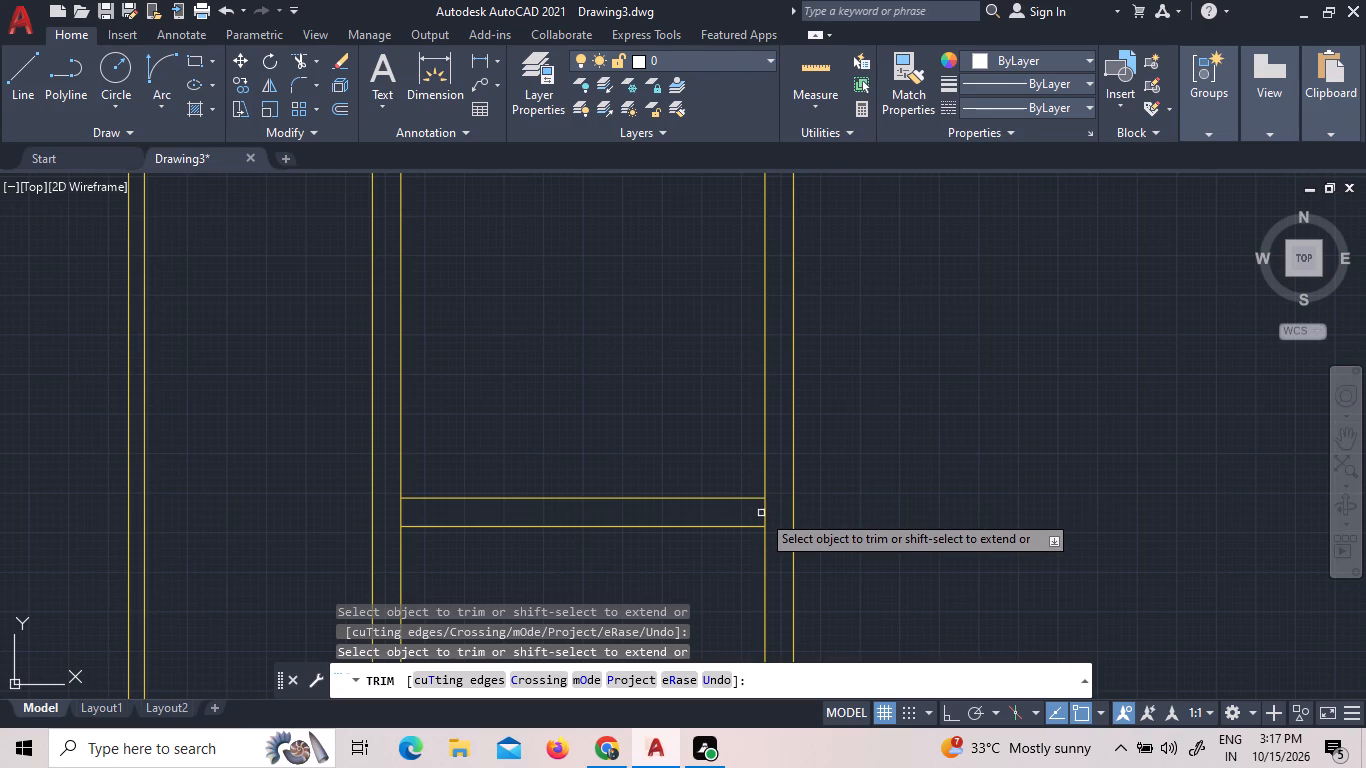
left_click(764, 513)
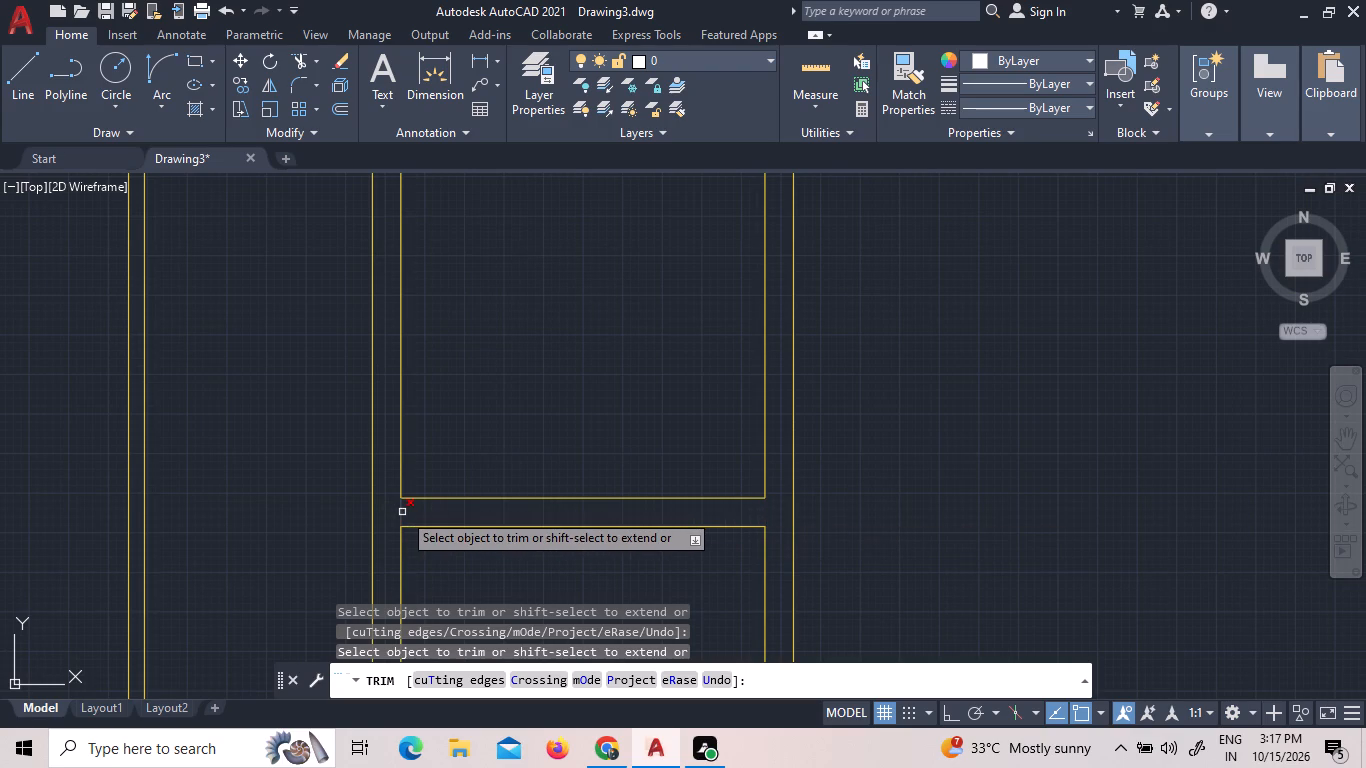
left_click(402, 512)
scroll(504, 420, "down", 3)
scroll(570, 361, "down", 3)
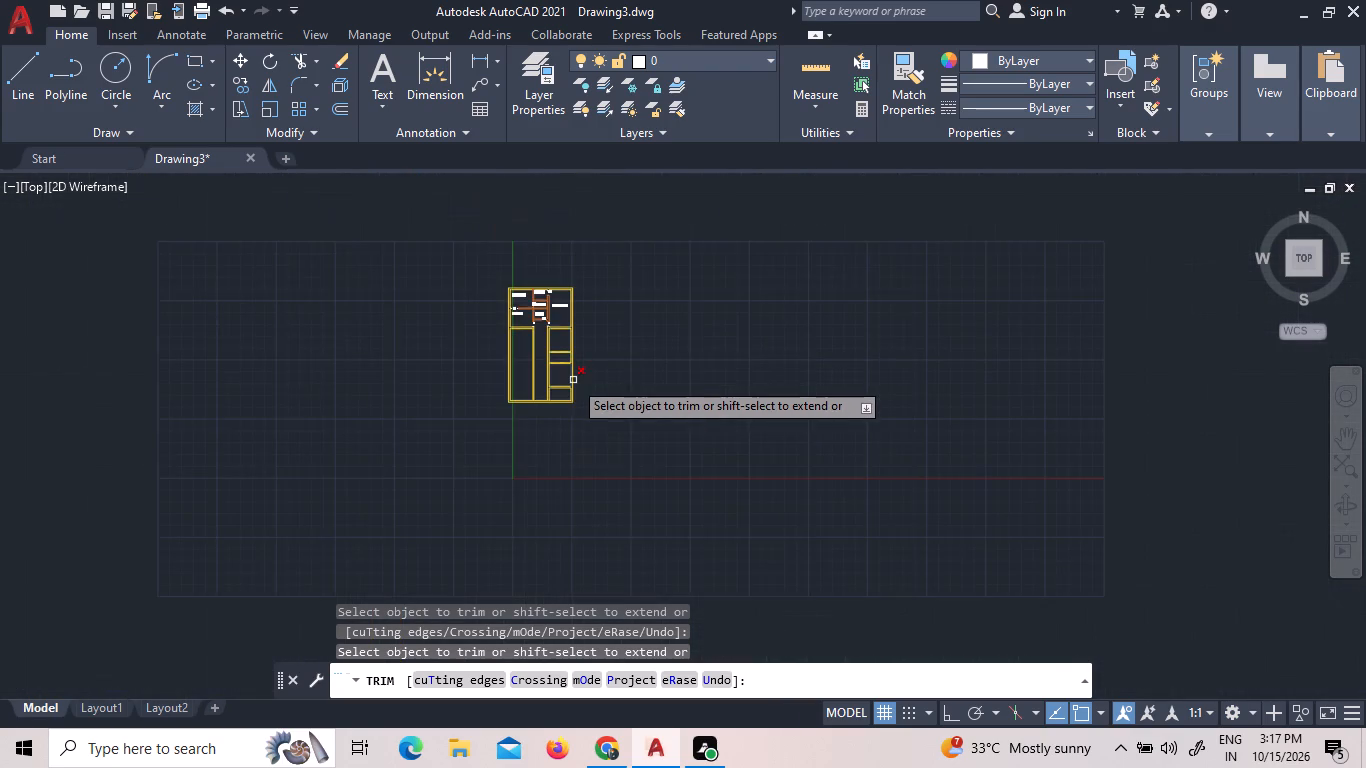
scroll(573, 366, "up", 3)
scroll(479, 238, "up", 2)
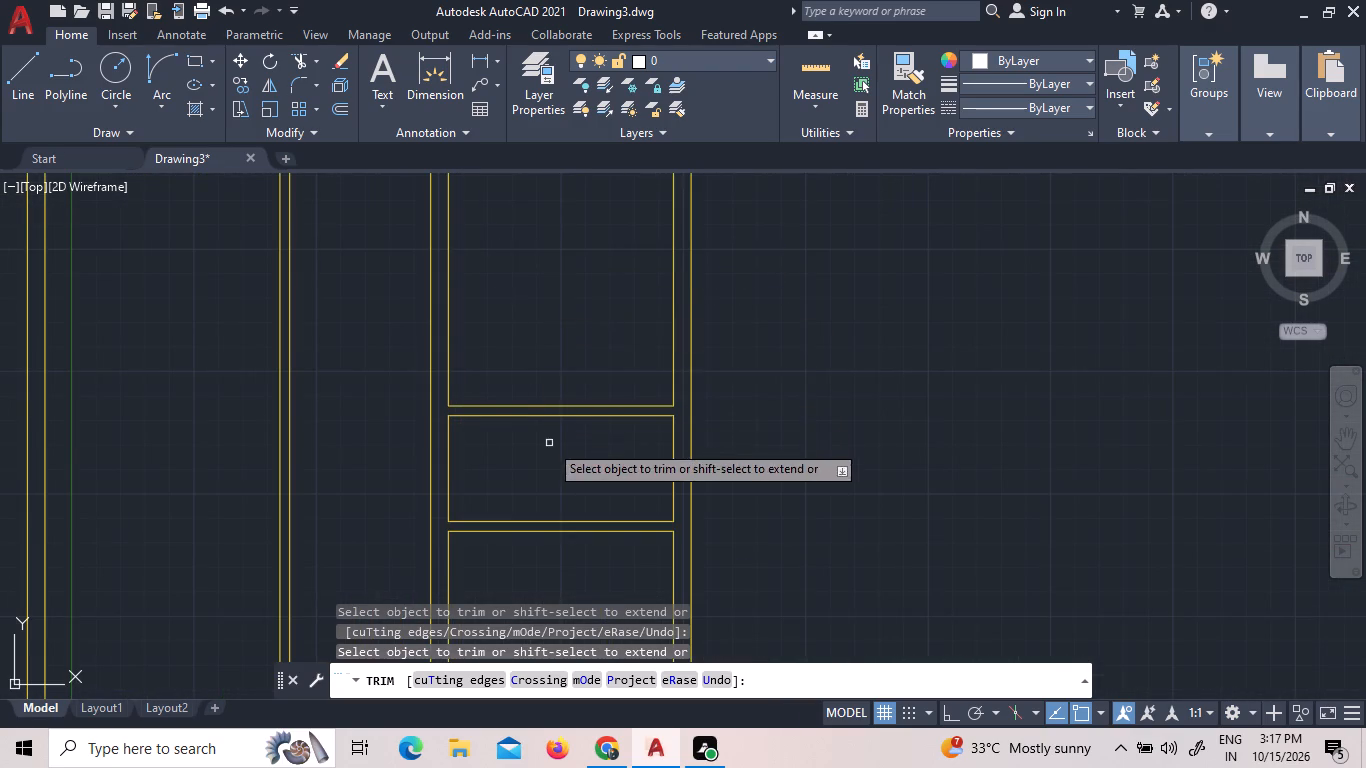
middle_click_drag(549, 443, 548, 381)
scroll(548, 381, "up", 1)
right_click(959, 375)
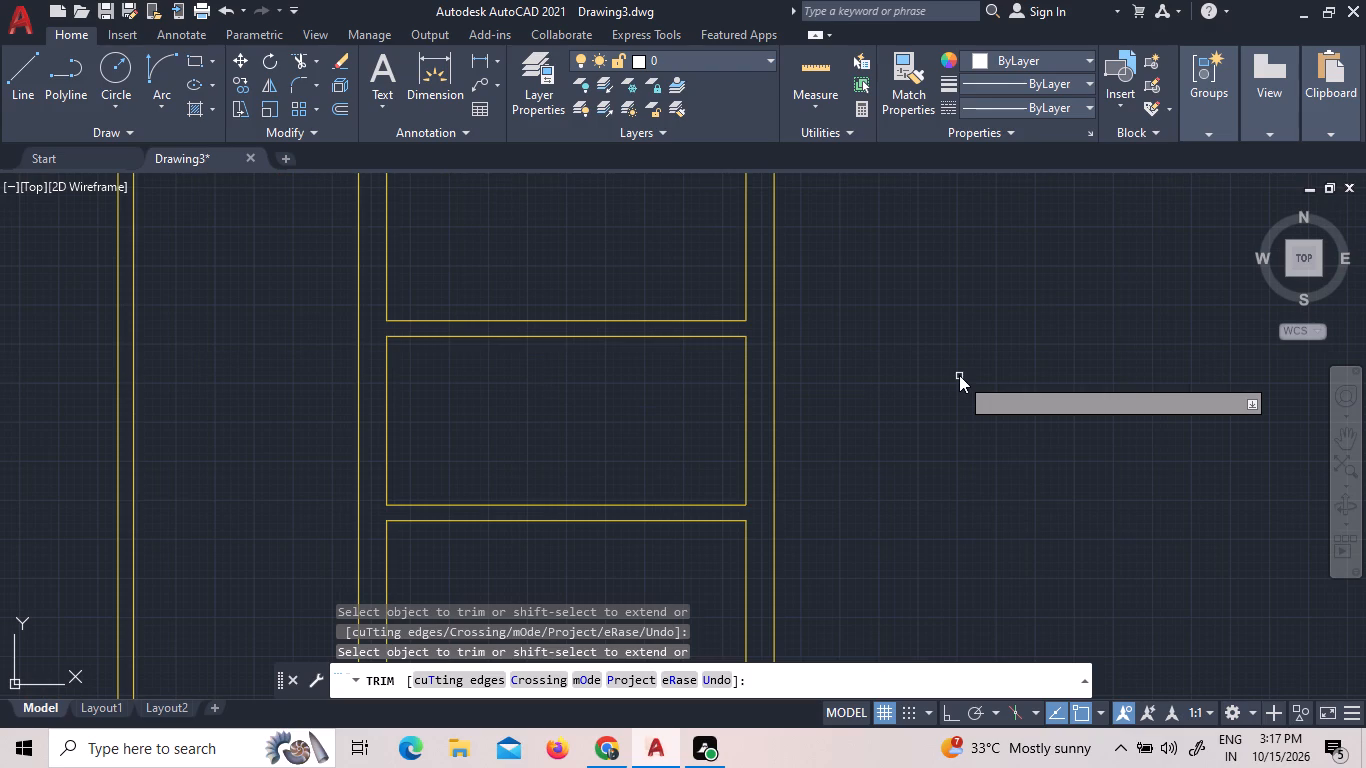
left_click(991, 399)
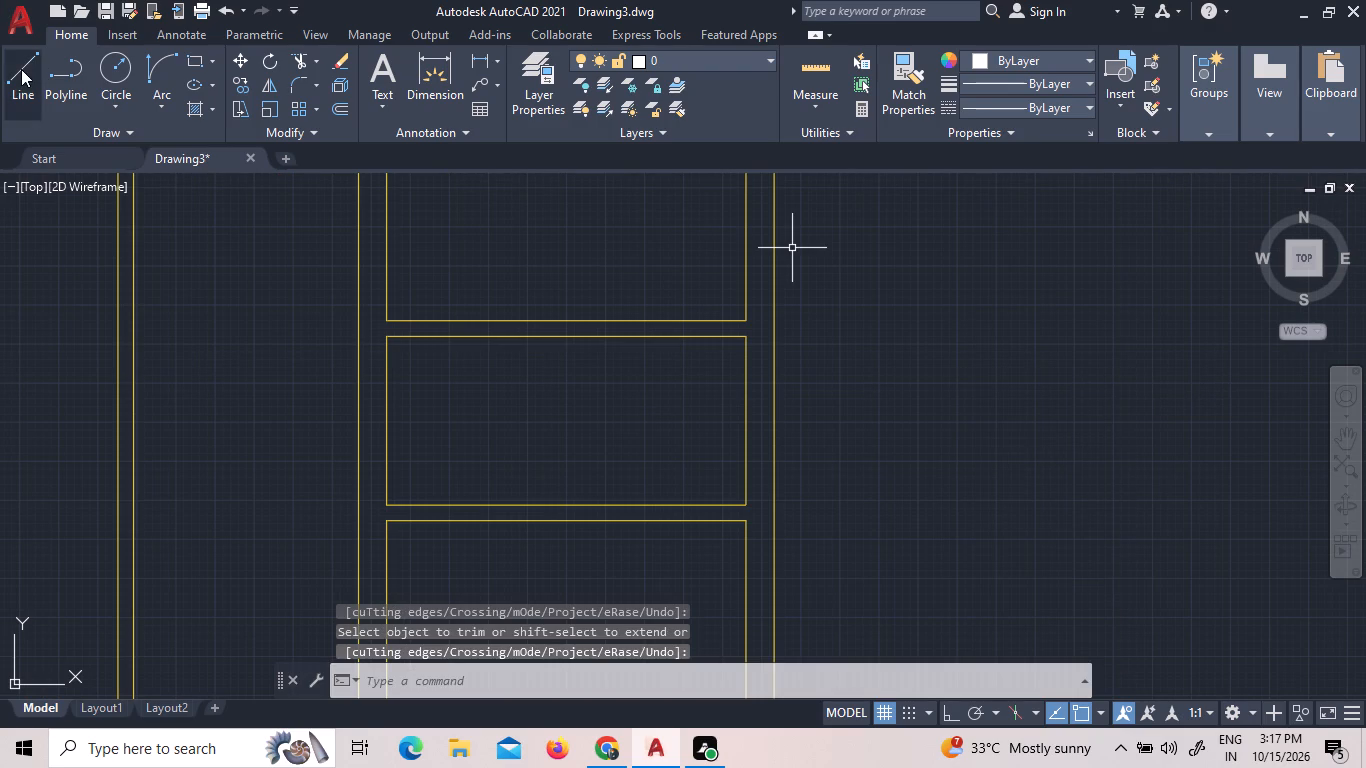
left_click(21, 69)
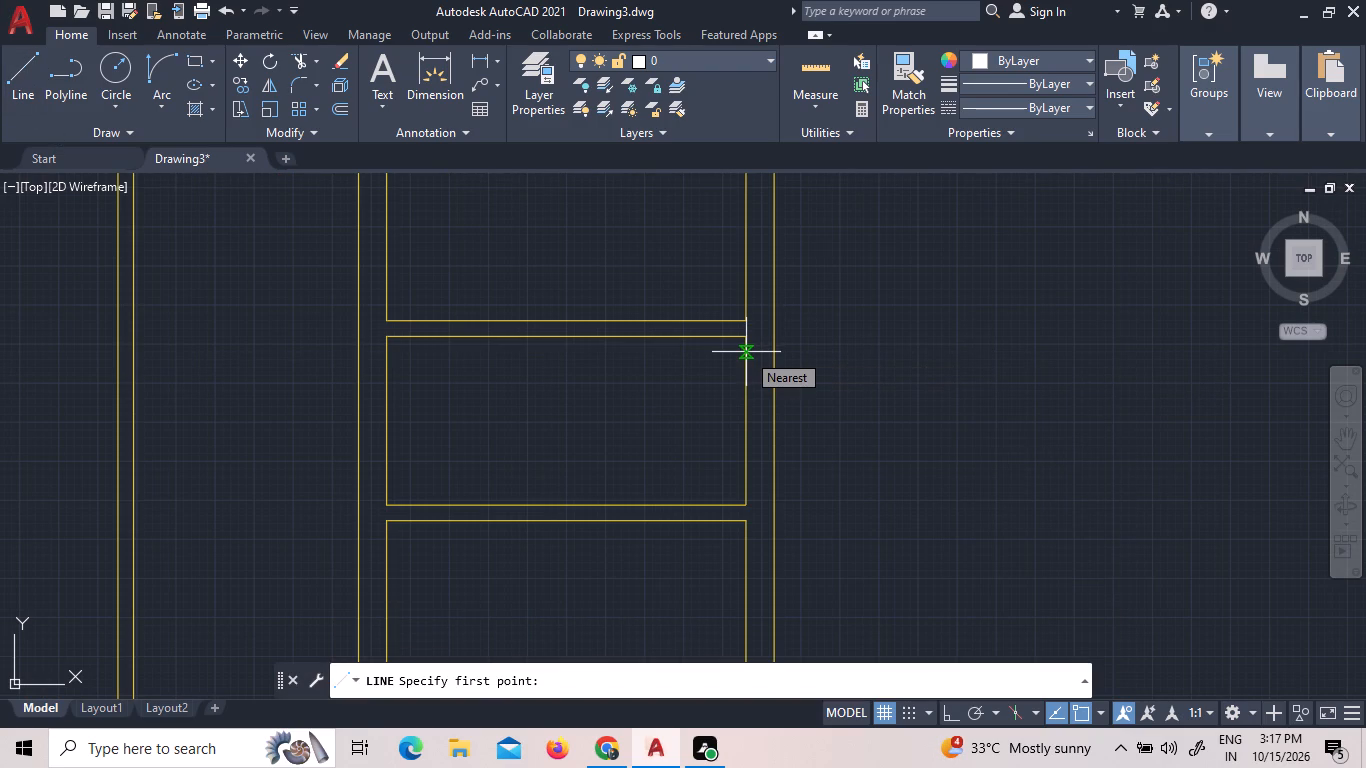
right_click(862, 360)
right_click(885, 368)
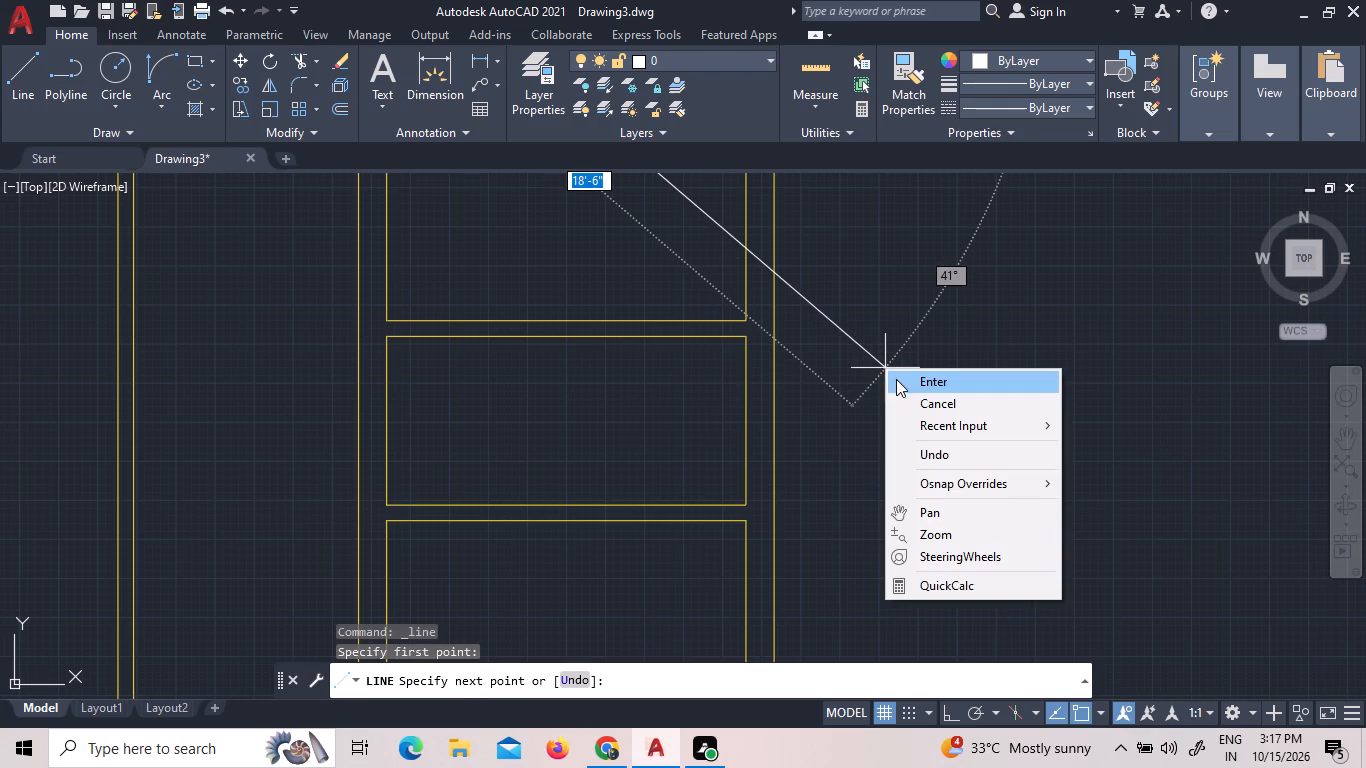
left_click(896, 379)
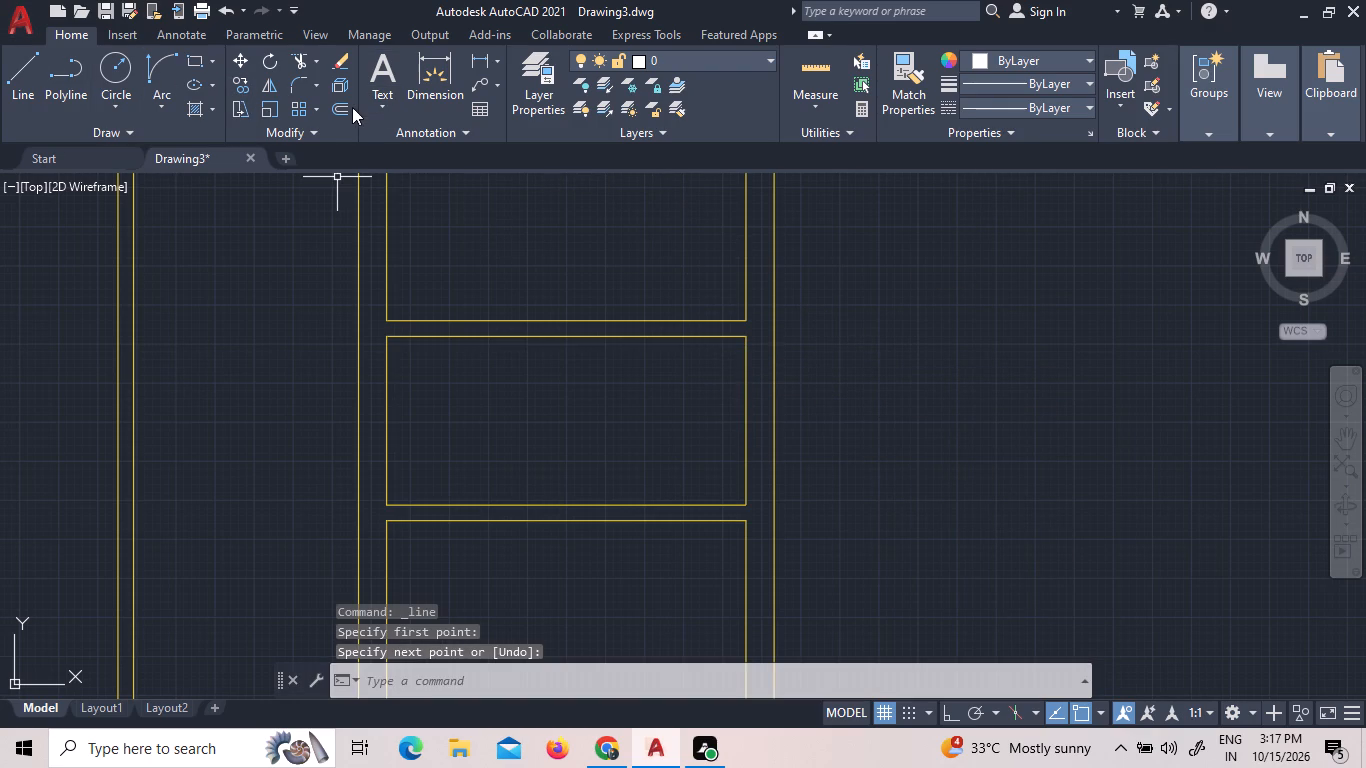
Offset the inner line of the outer east wall 5' inward, within the small room between the two 5" partitions.
left_click(339, 103)
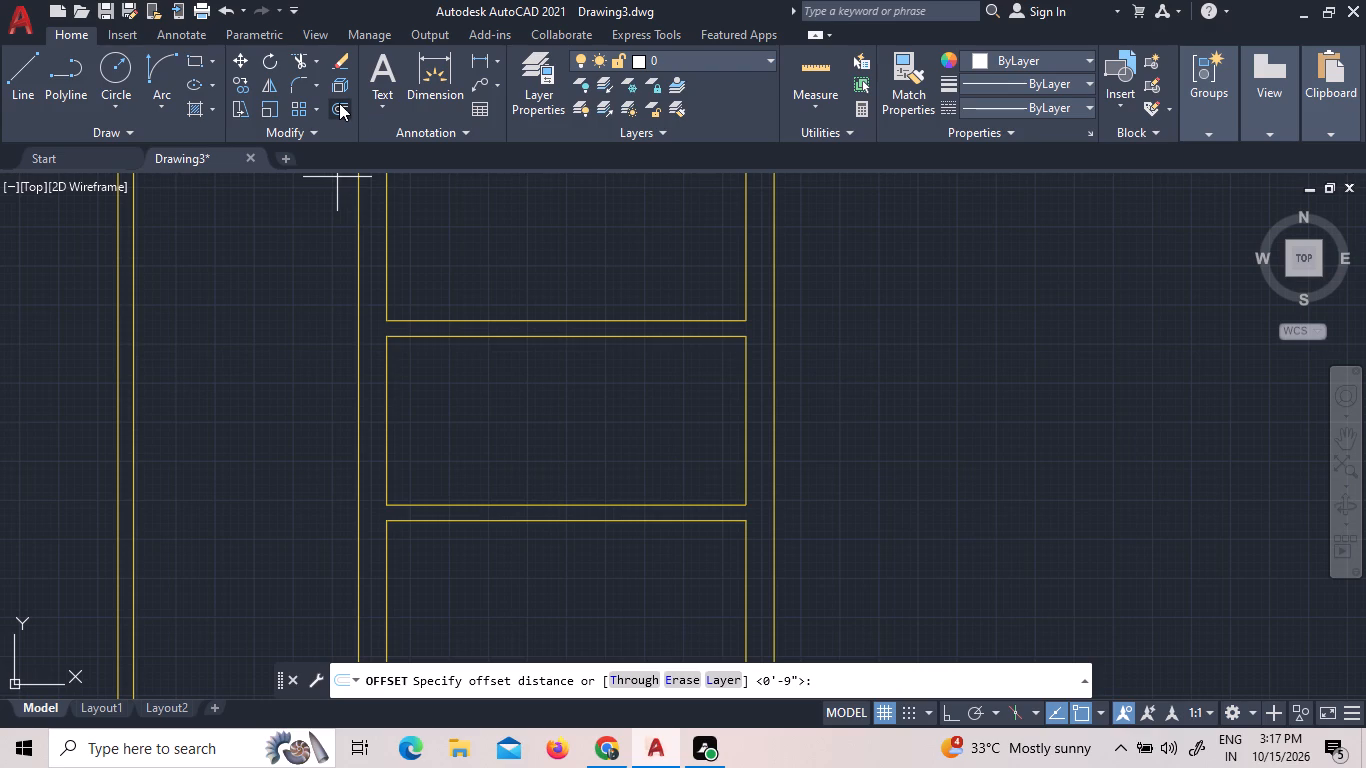
type("5'")
key("Return")
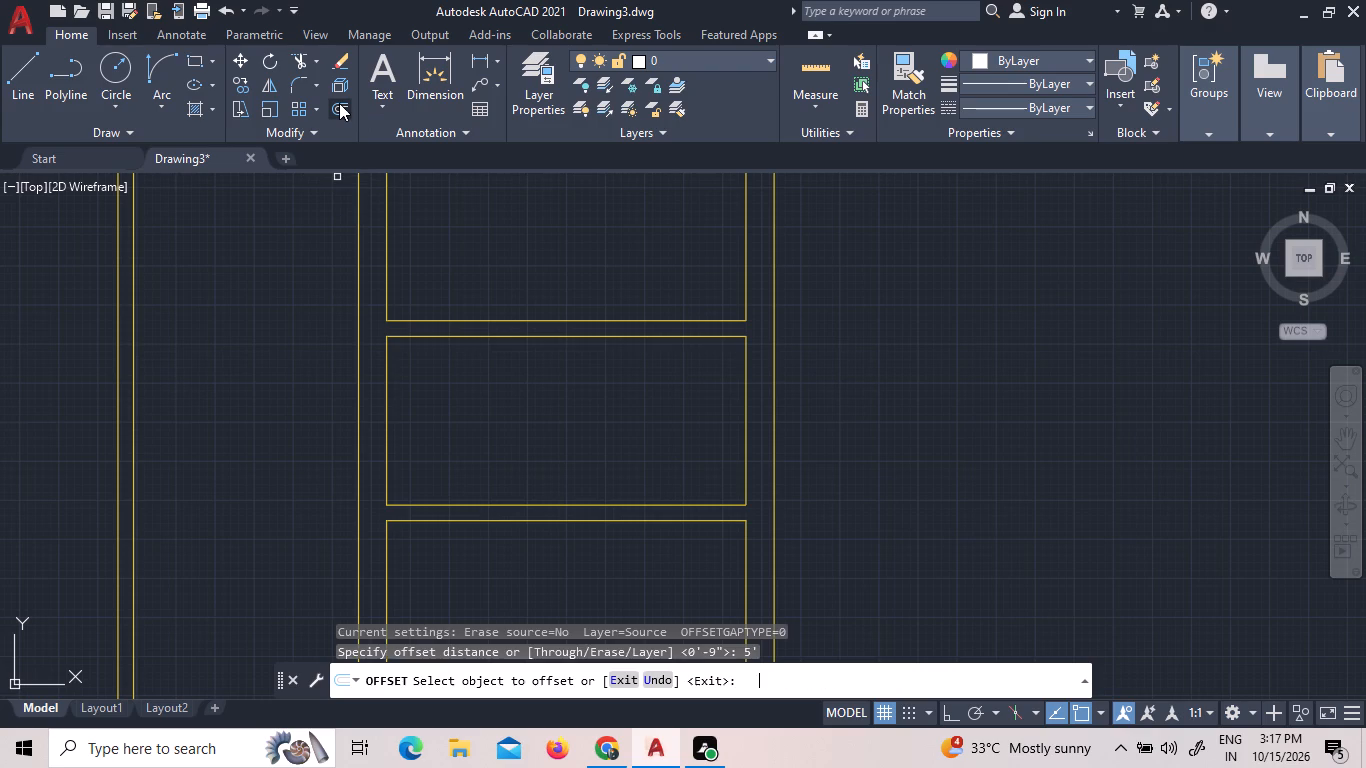
left_click(748, 412)
left_click(645, 418)
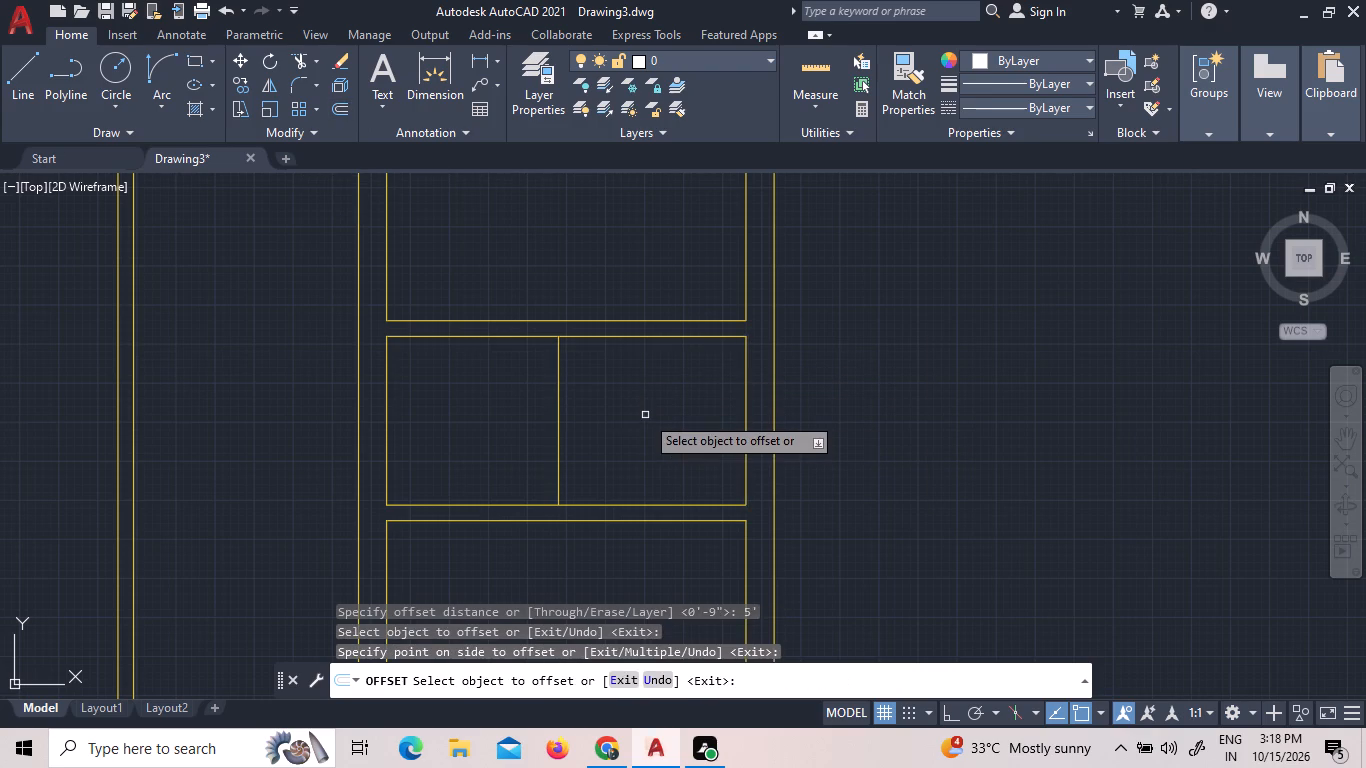
right_click(645, 415)
left_click(653, 418)
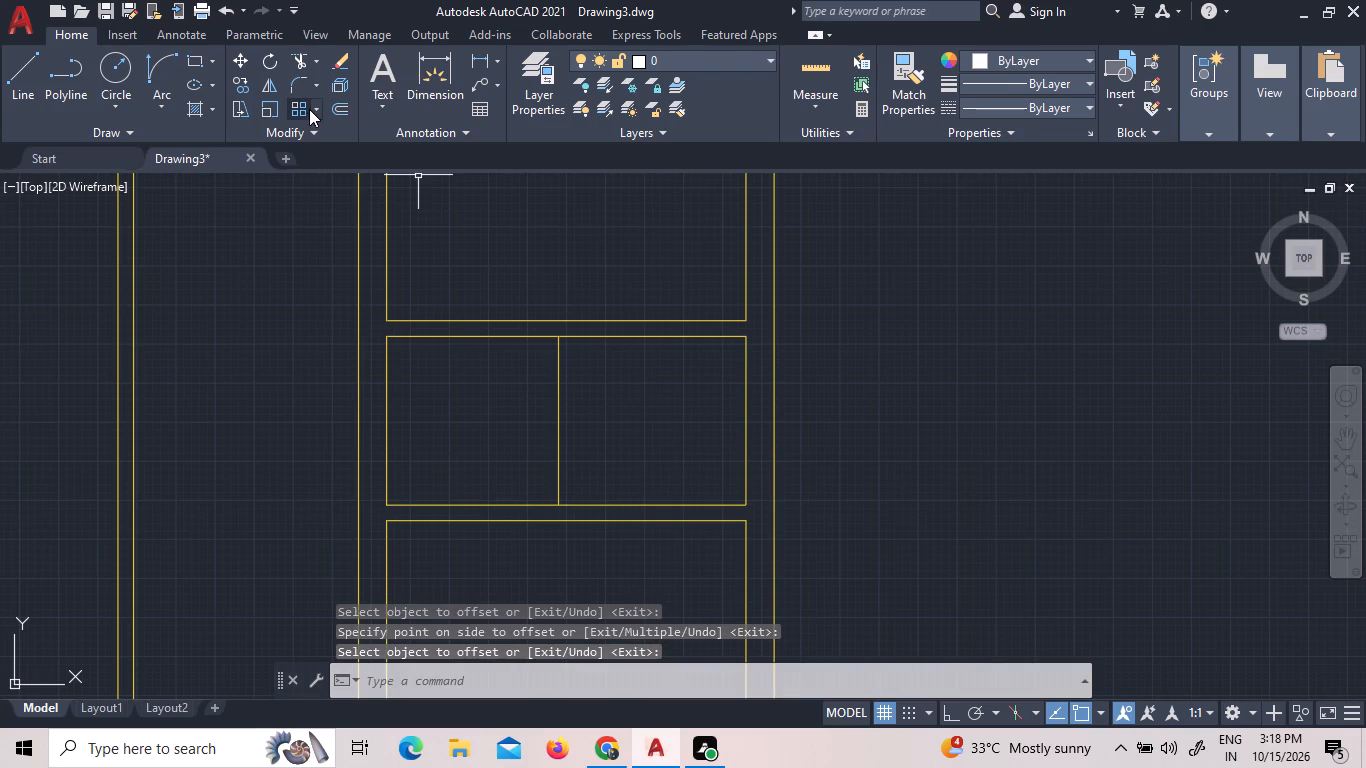
Offset the new vertical line 5" to the west to form a partition dividing the small room.
left_click(345, 111)
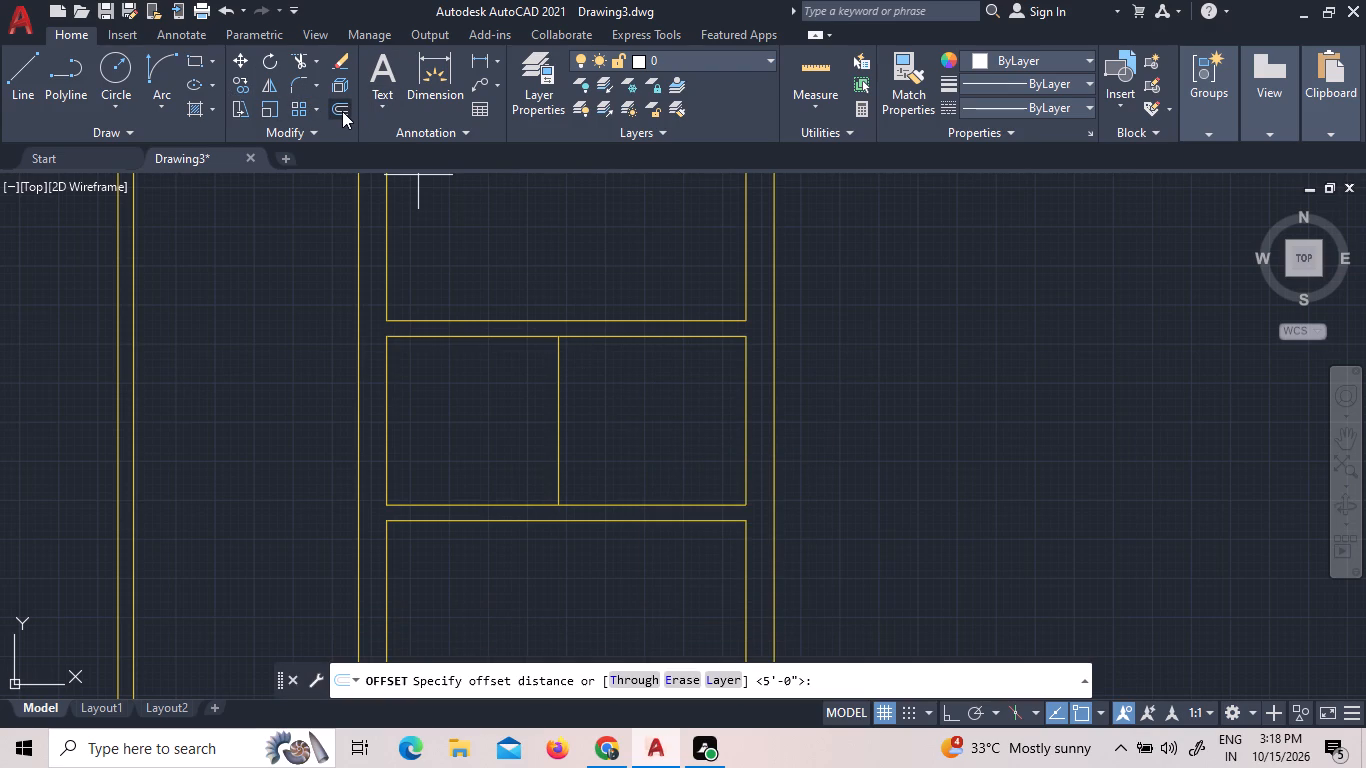
type("5\"")
key("Return")
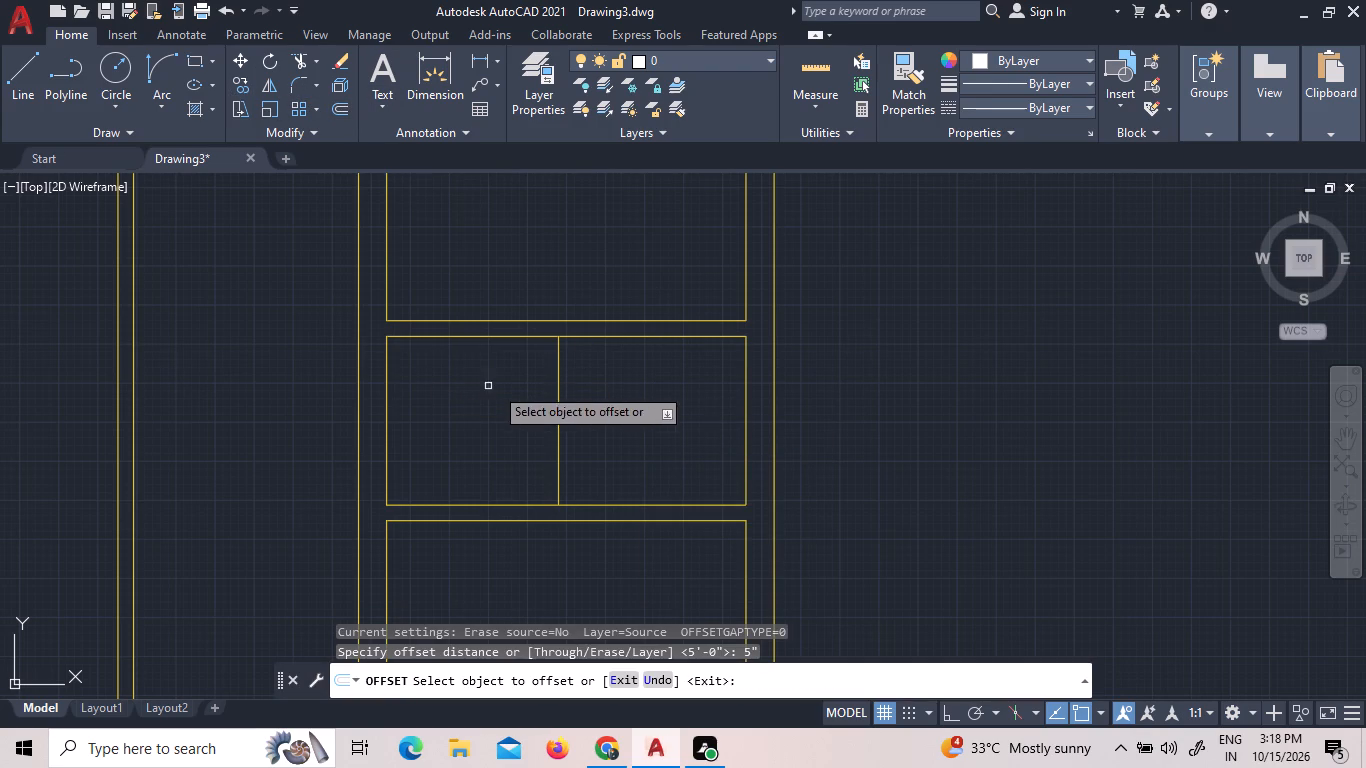
left_click(558, 378)
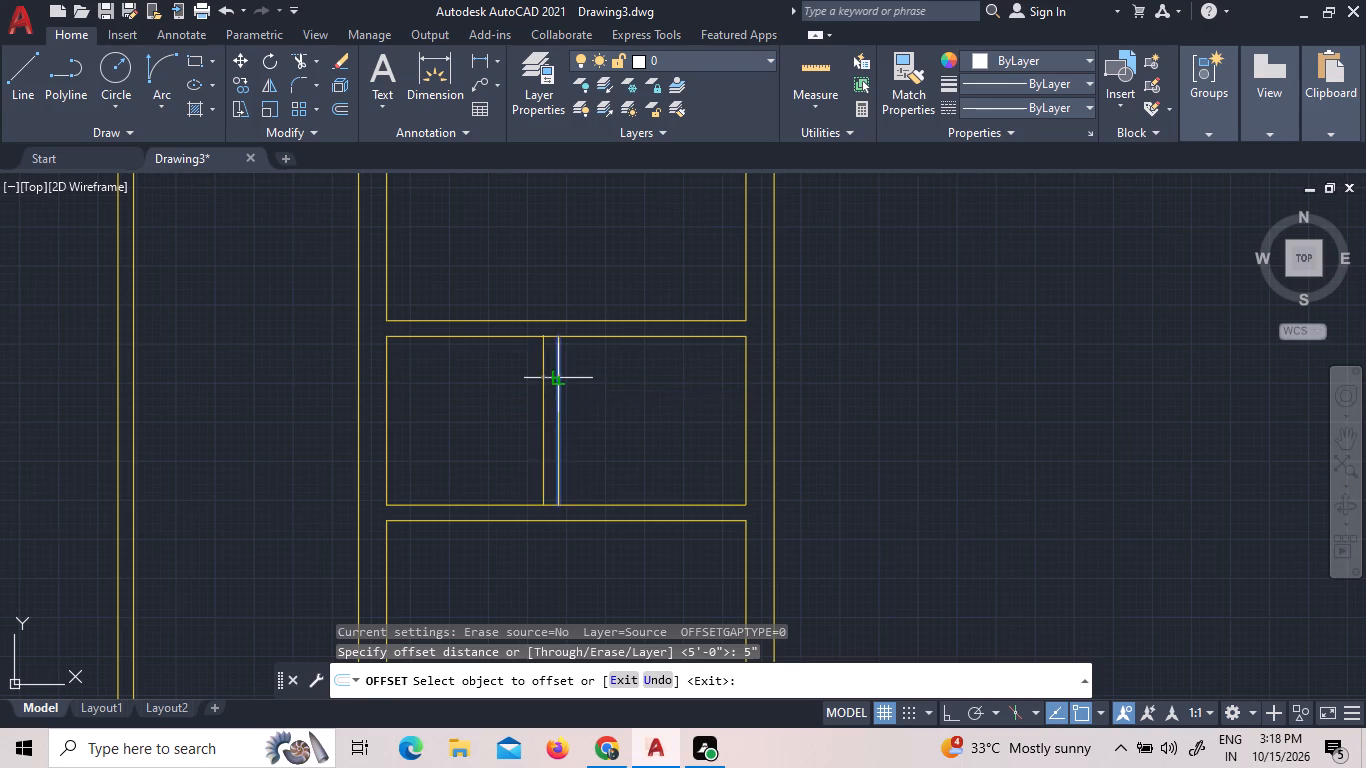
left_click(526, 387)
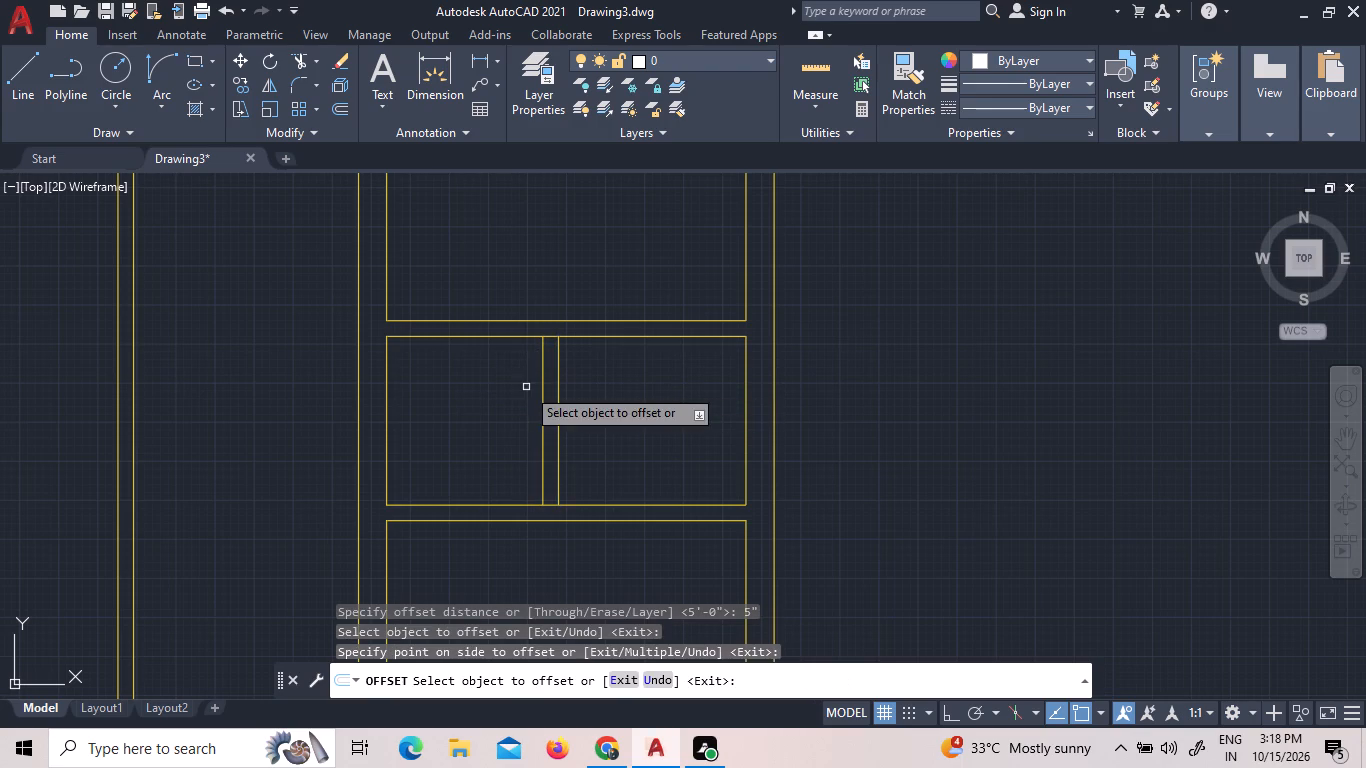
right_click(536, 372)
left_click(543, 376)
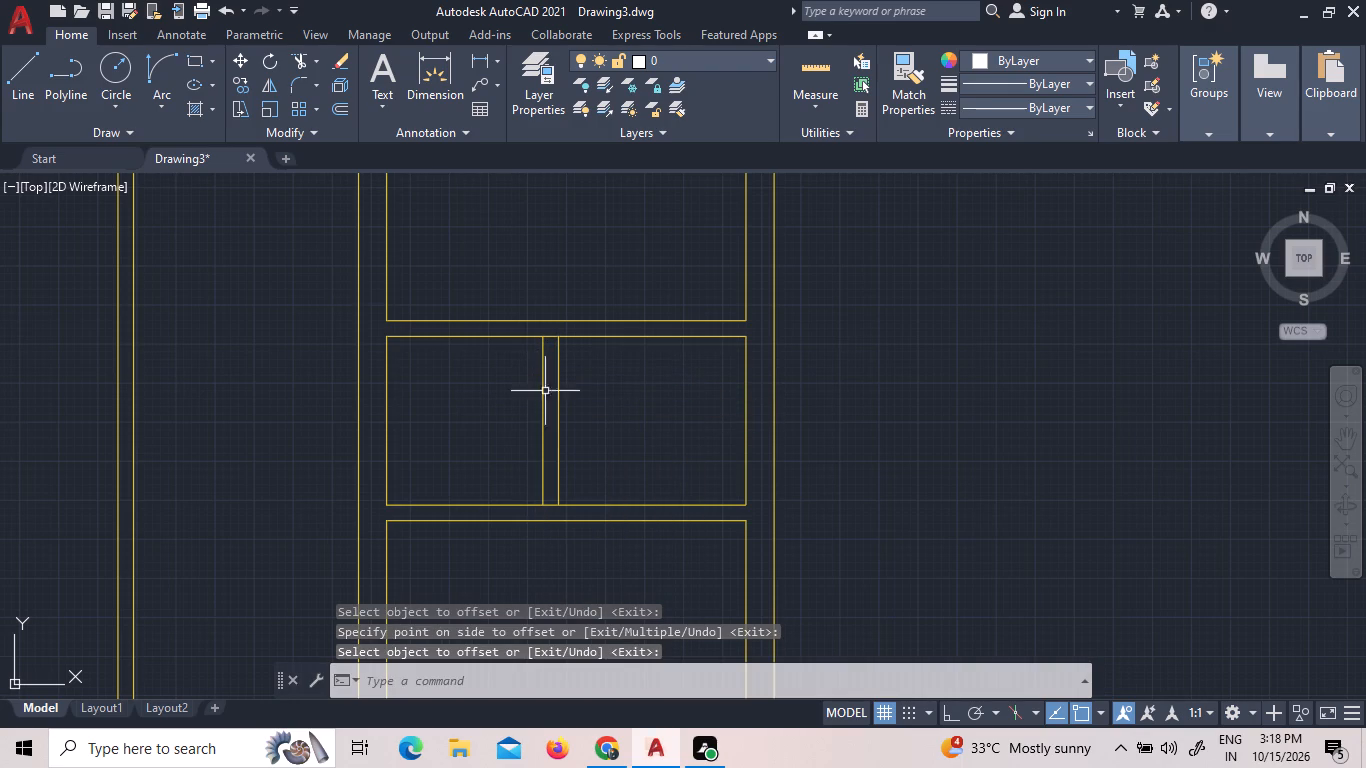
Trim the horizontal wall lines between the two lines of the new vertical 5" partition at its top and bottom ends.
left_click(297, 59)
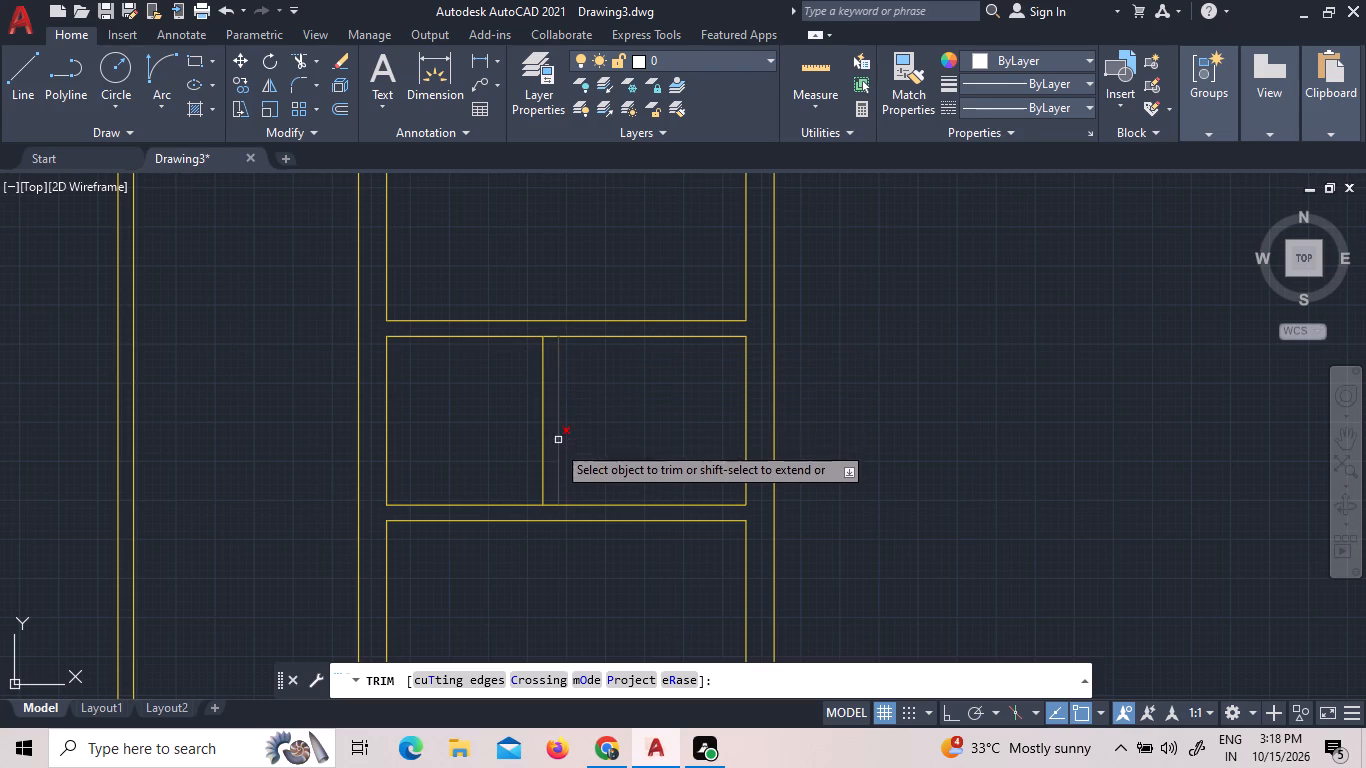
left_click(553, 503)
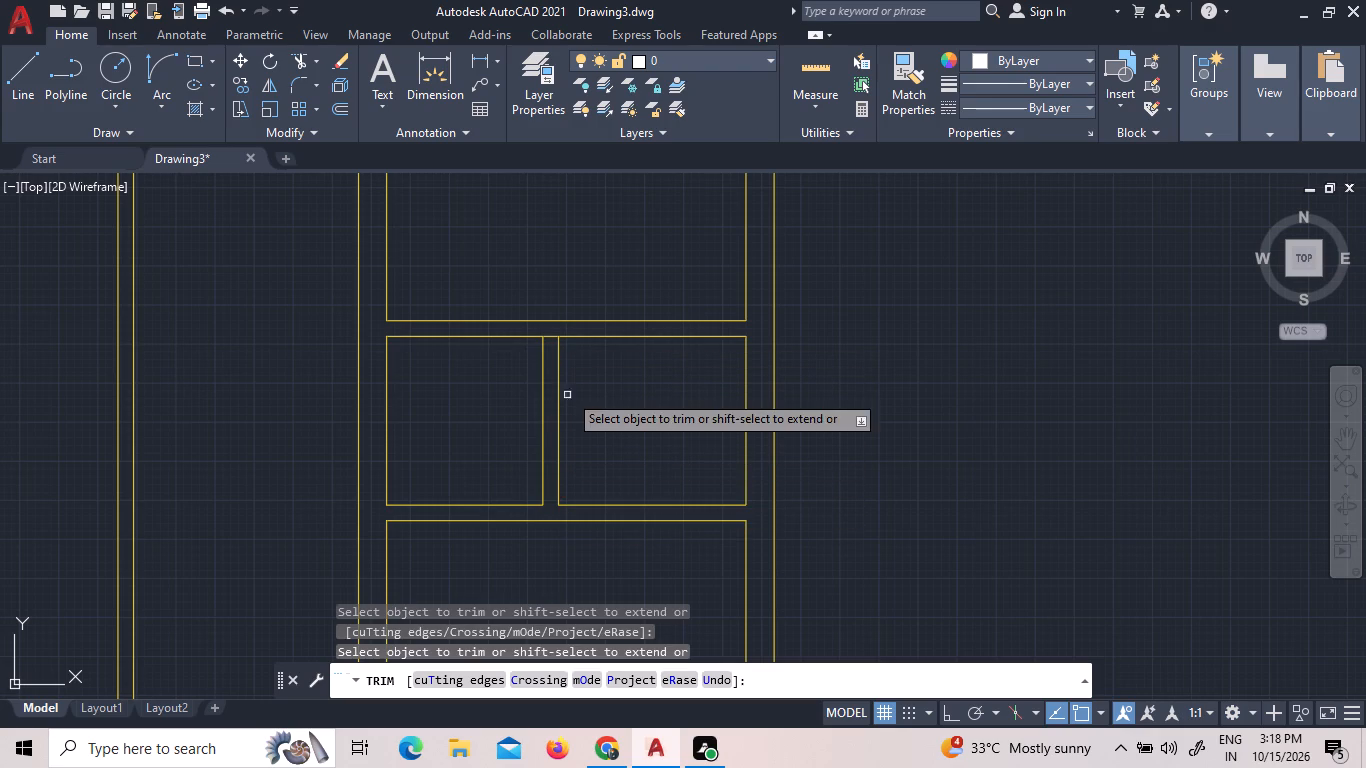
left_click(552, 335)
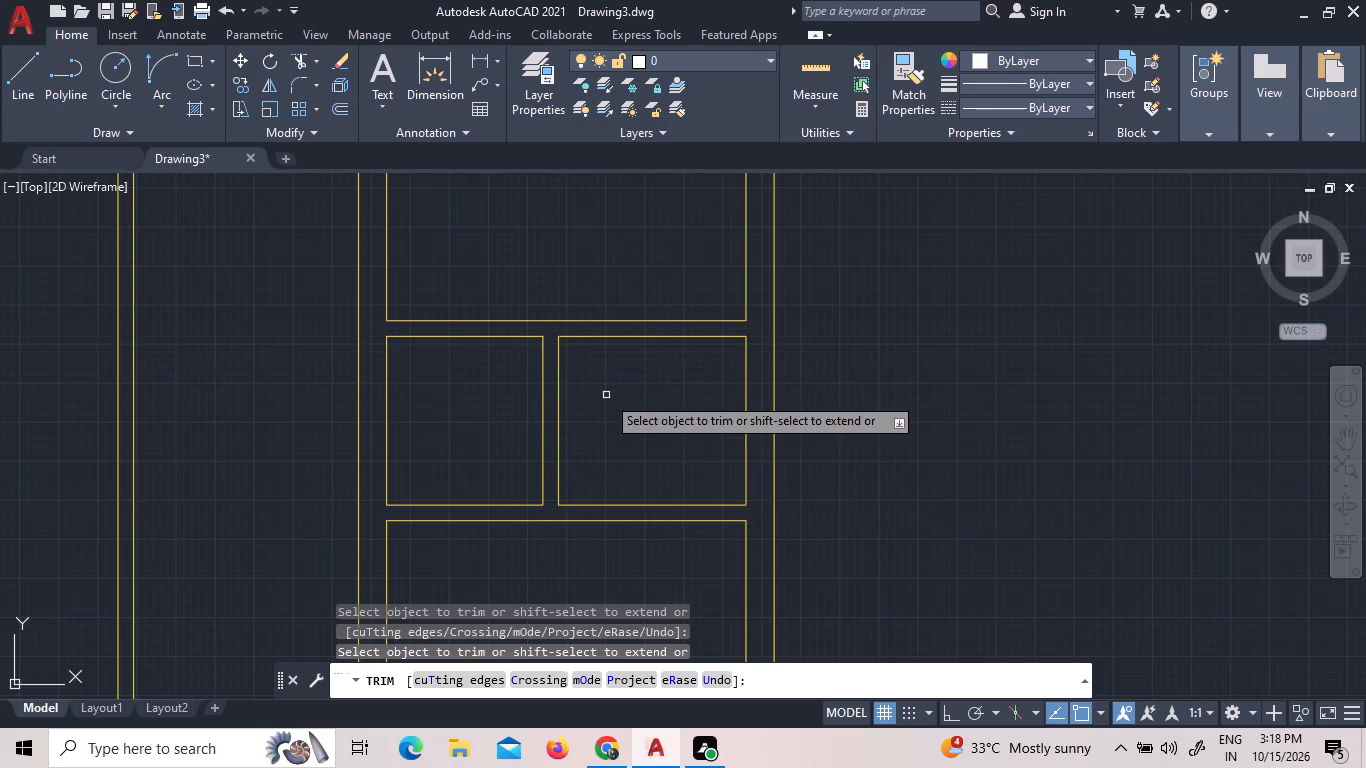
scroll(606, 395, "down", 2)
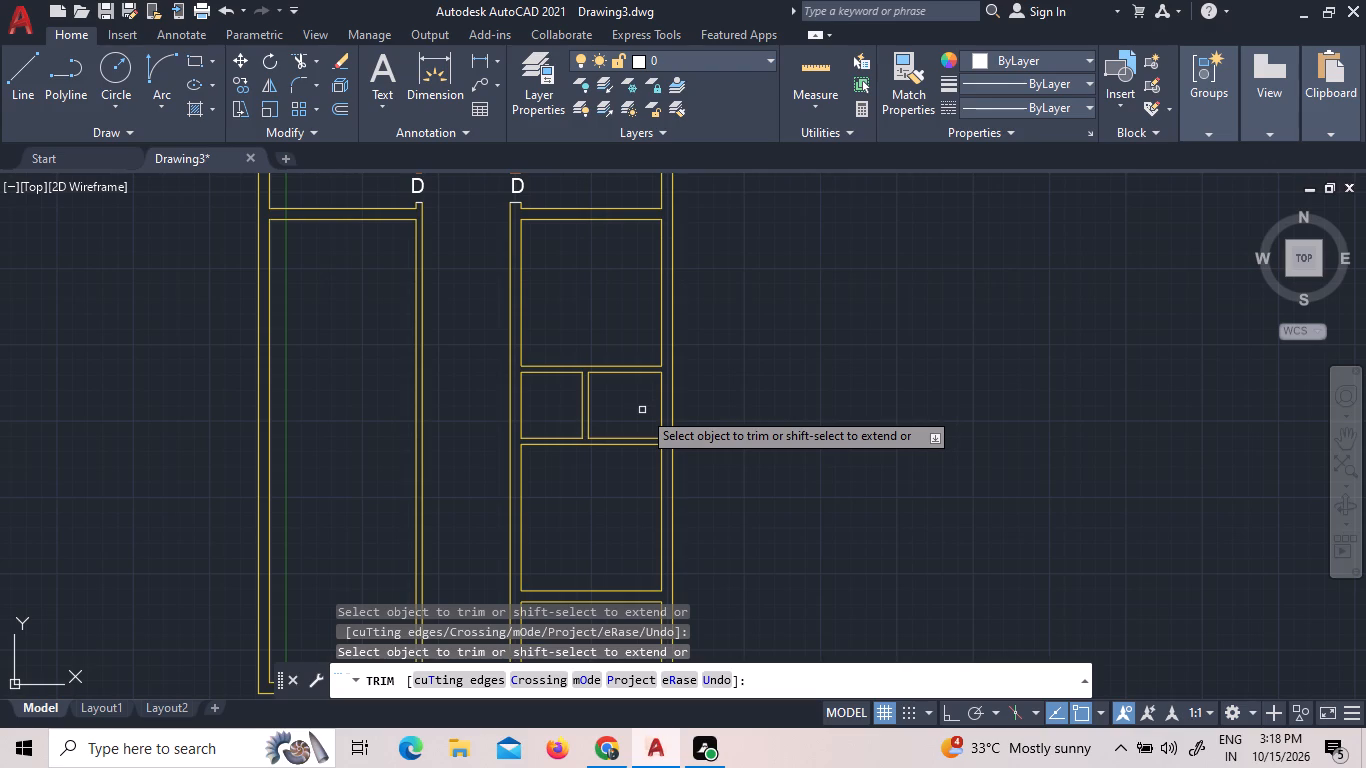
scroll(642, 410, "up", 2)
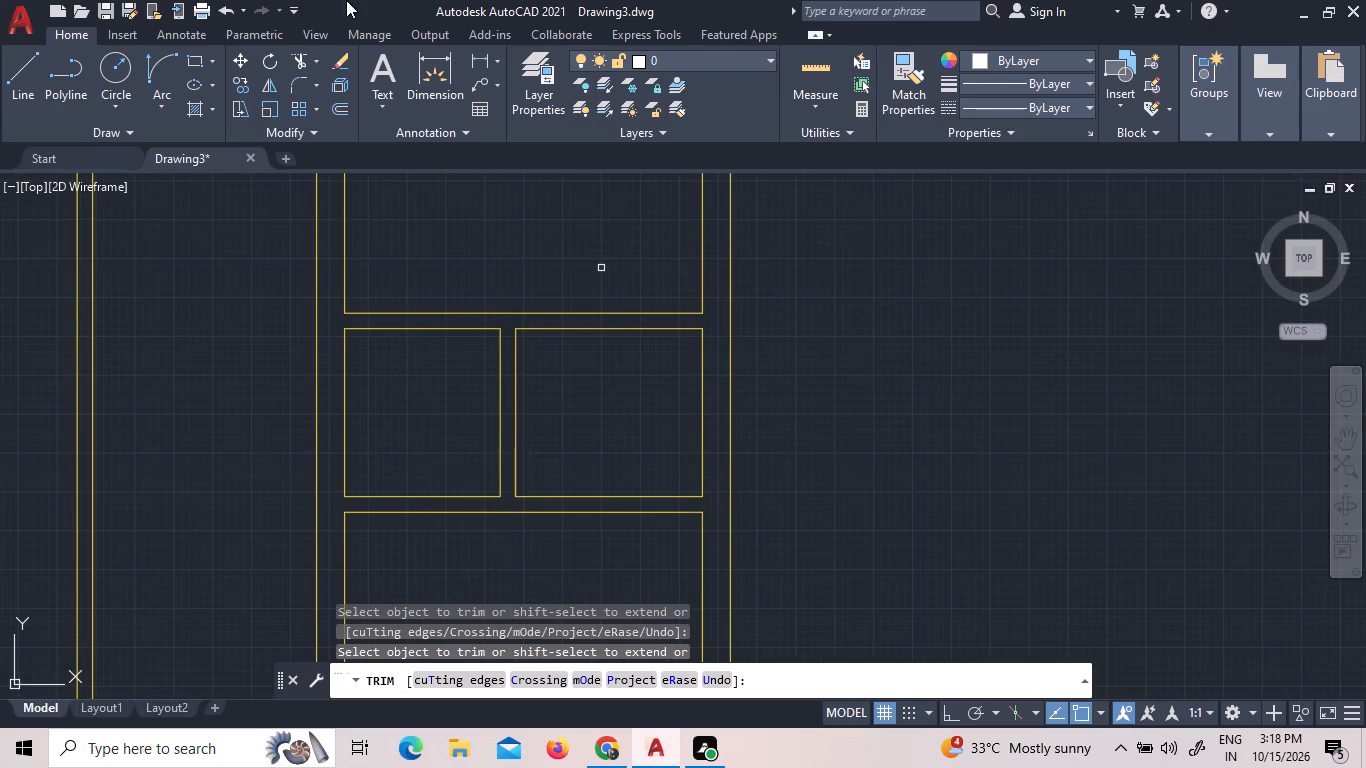
With Ortho on, draw a 5" vertical jamb line across the 5" partition north of the eastern small room, just east of the dividing partition.
left_click(18, 85)
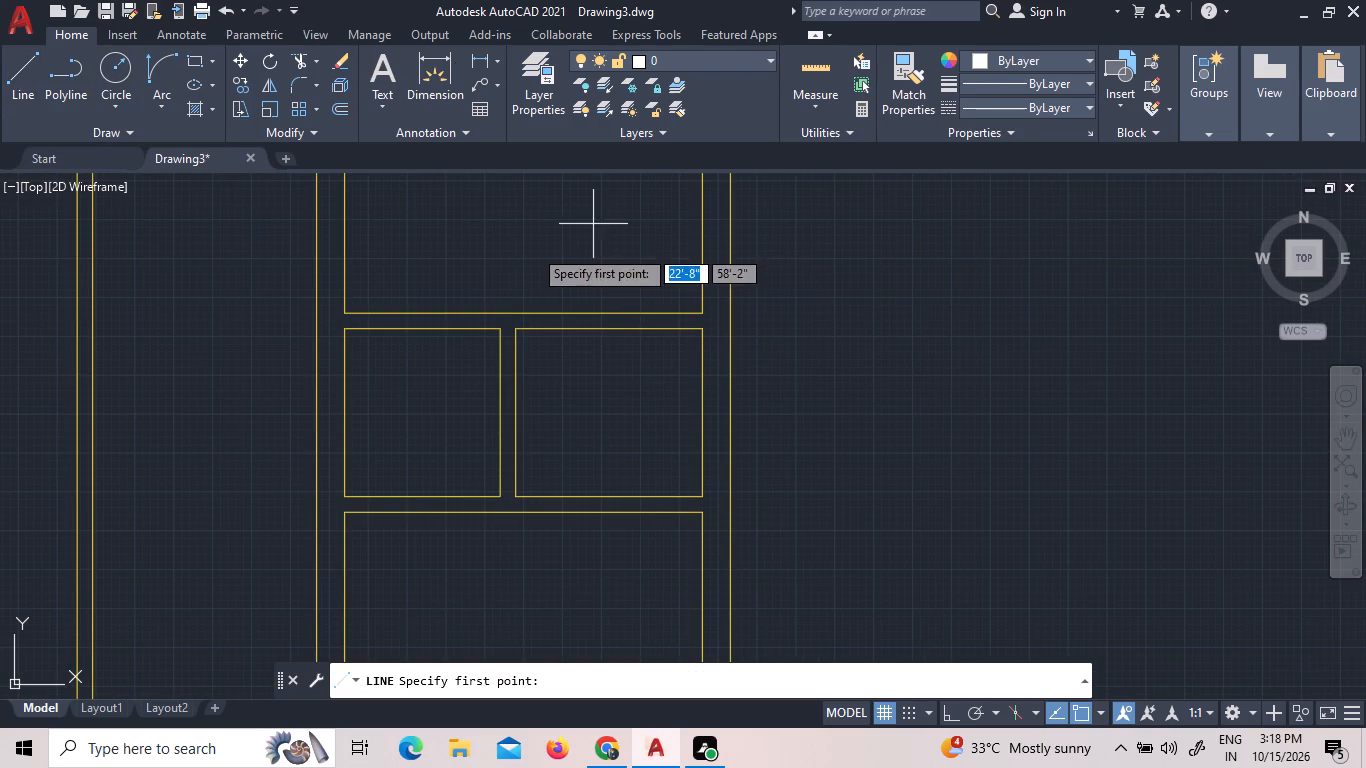
scroll(560, 316, "up", 3)
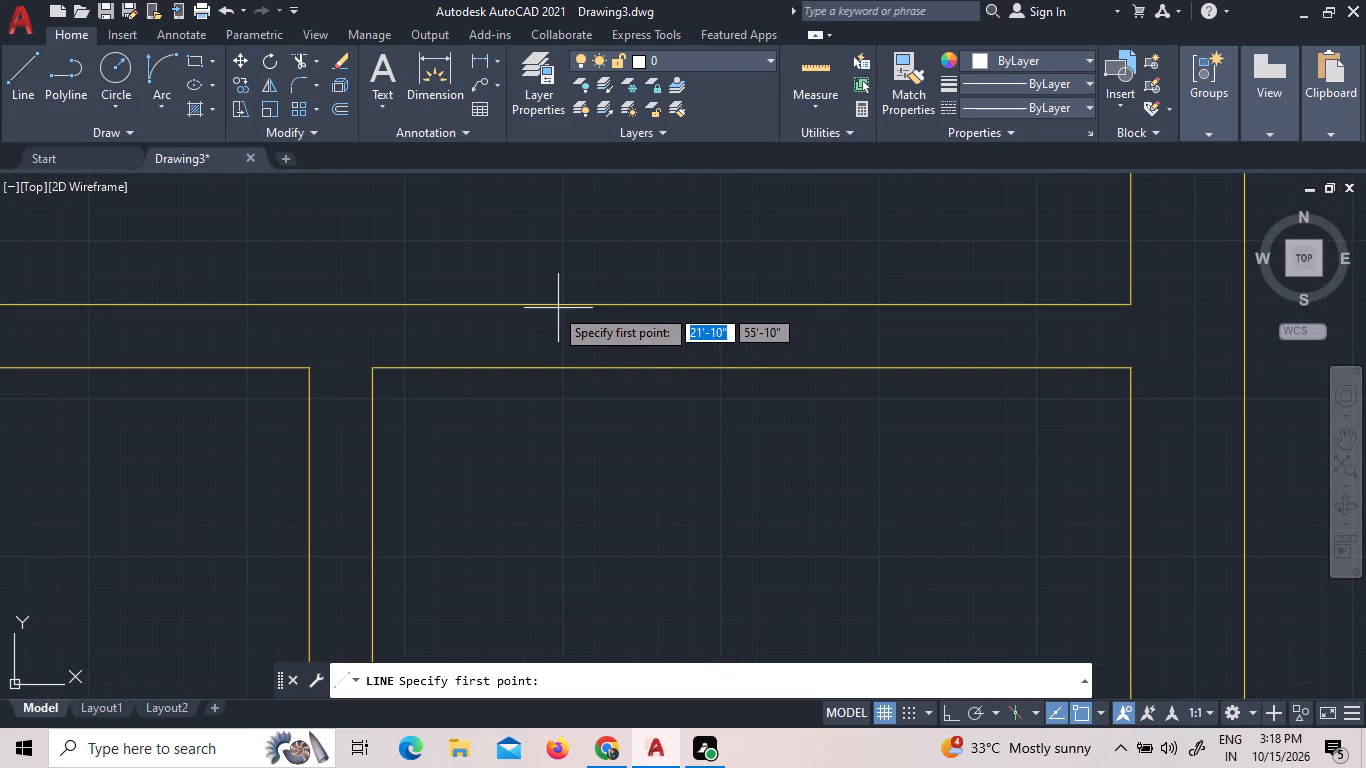
scroll(553, 306, "up", 4)
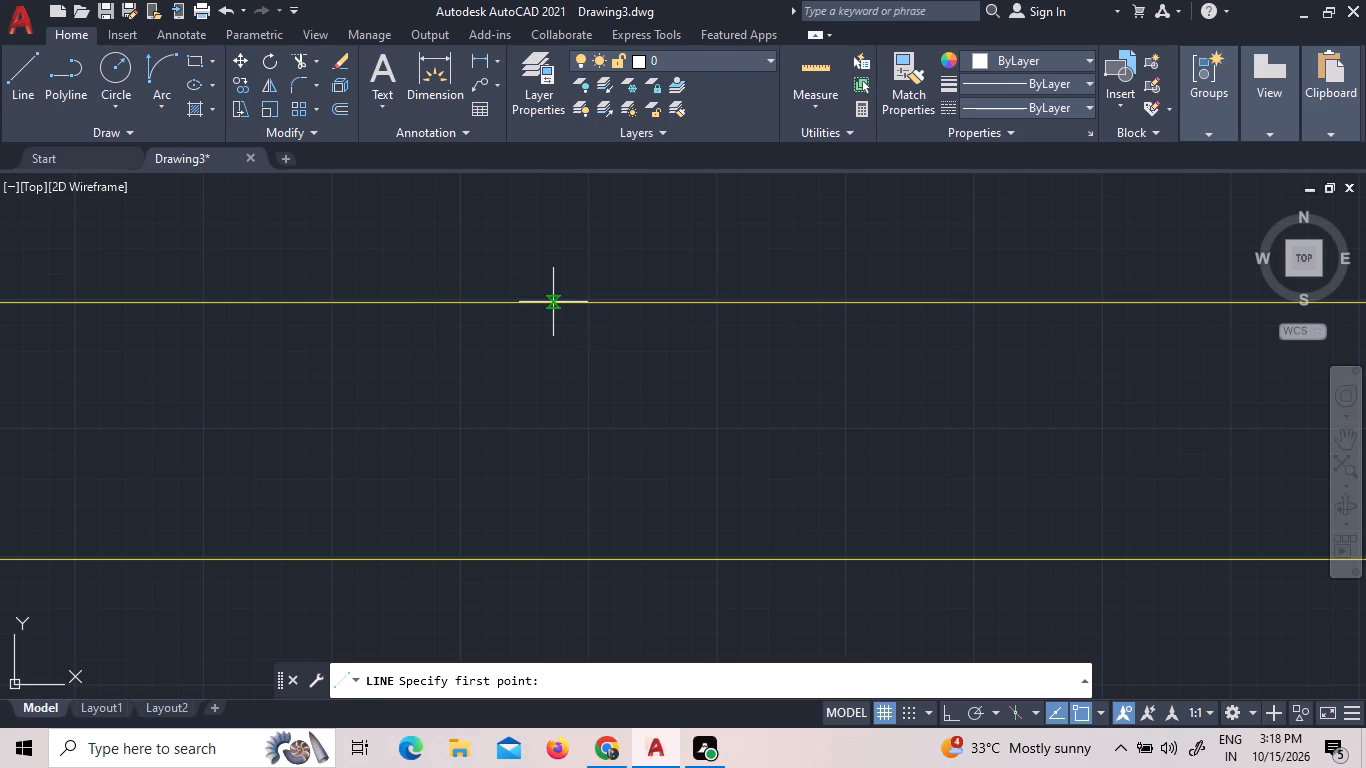
left_click(553, 303)
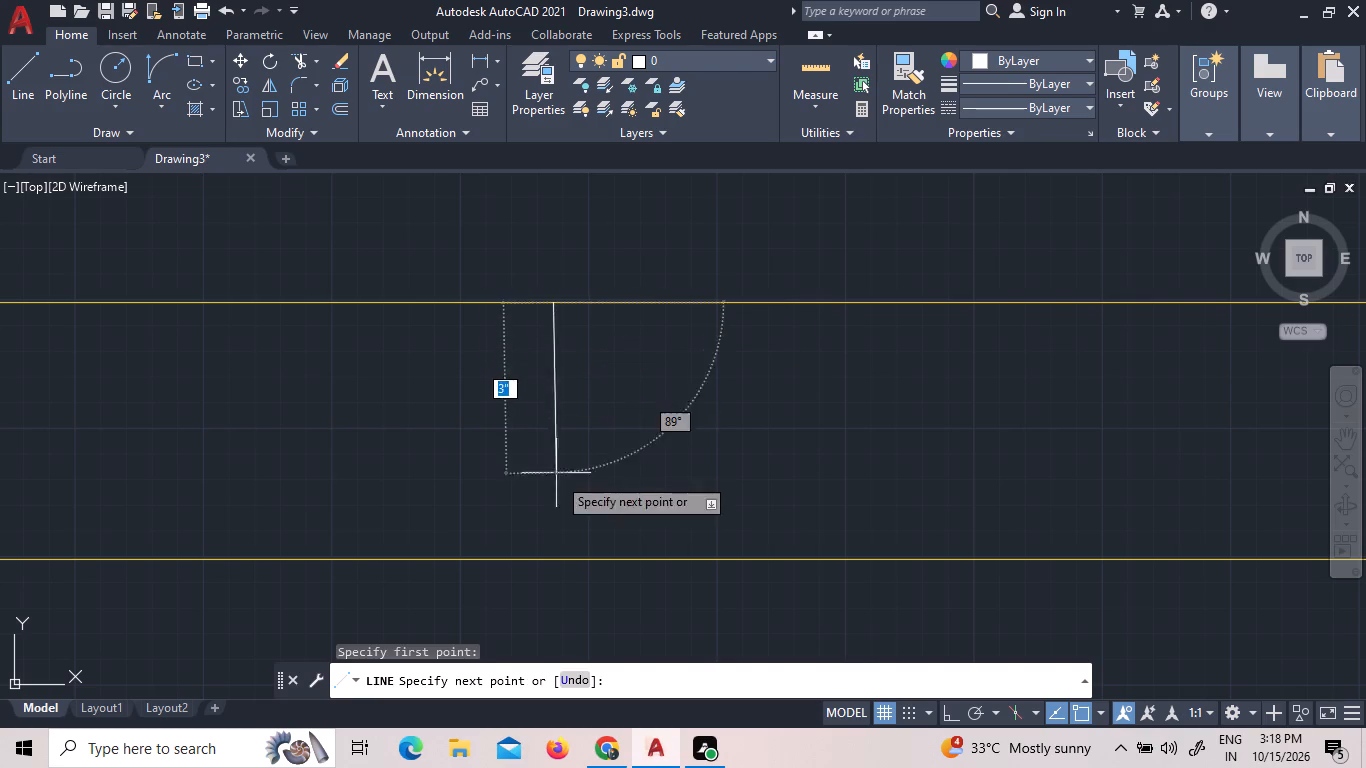
key("F8")
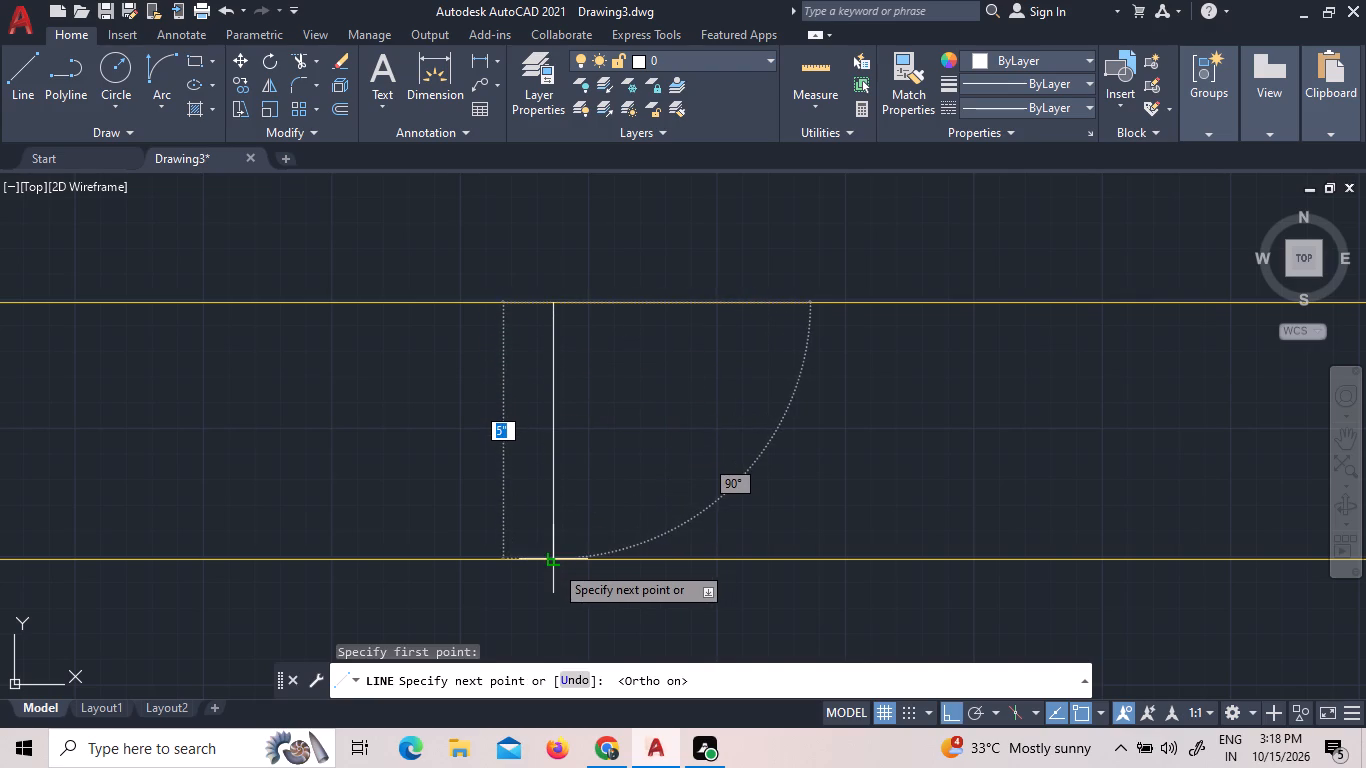
scroll(554, 568, "up", 3)
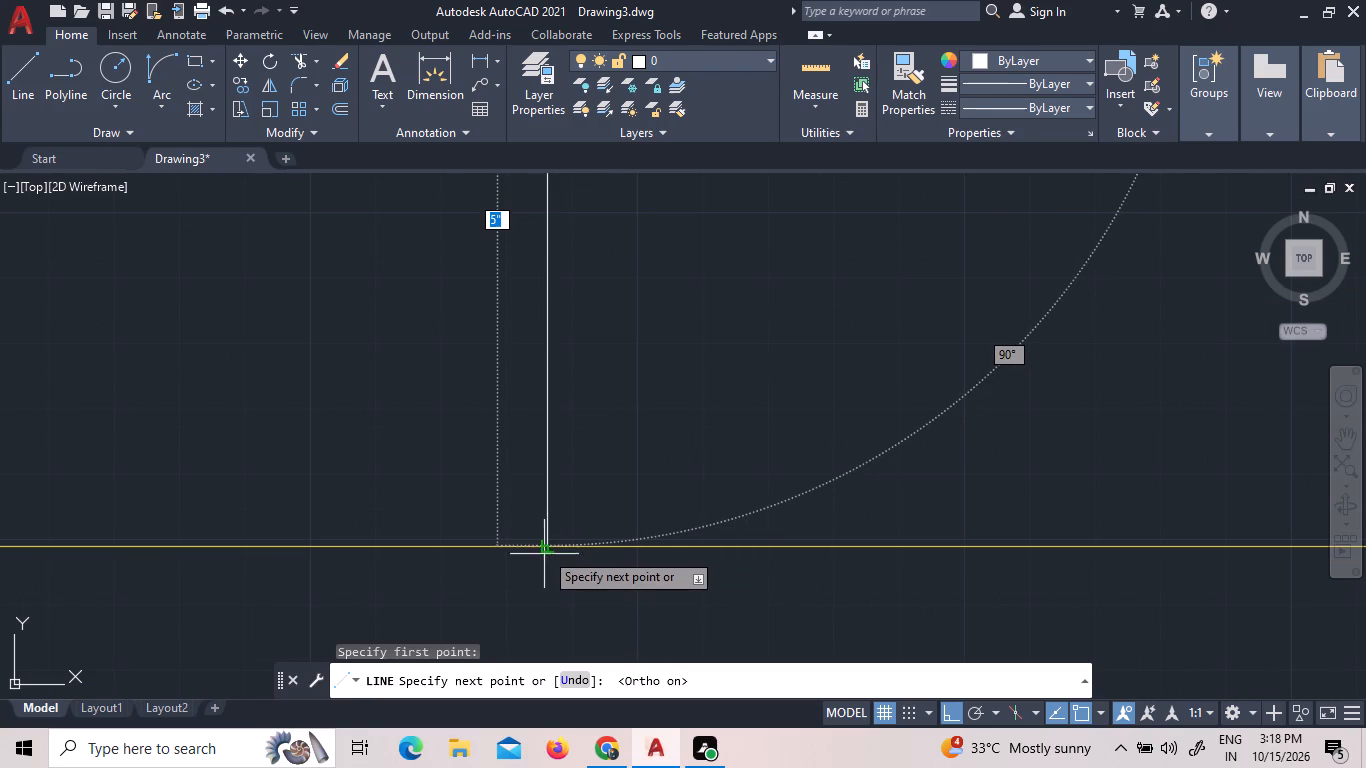
scroll(544, 554, "up", 3)
left_click(549, 528)
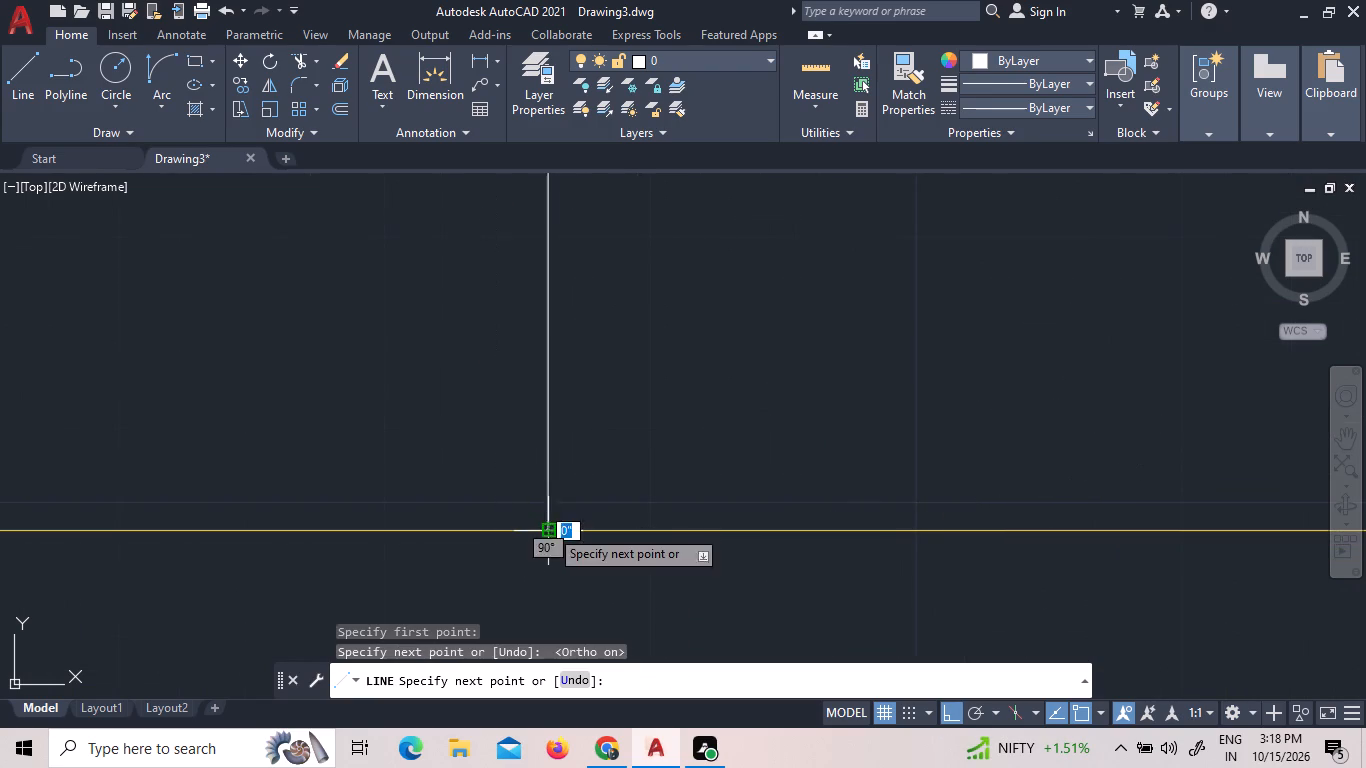
scroll(549, 542, "down", 12)
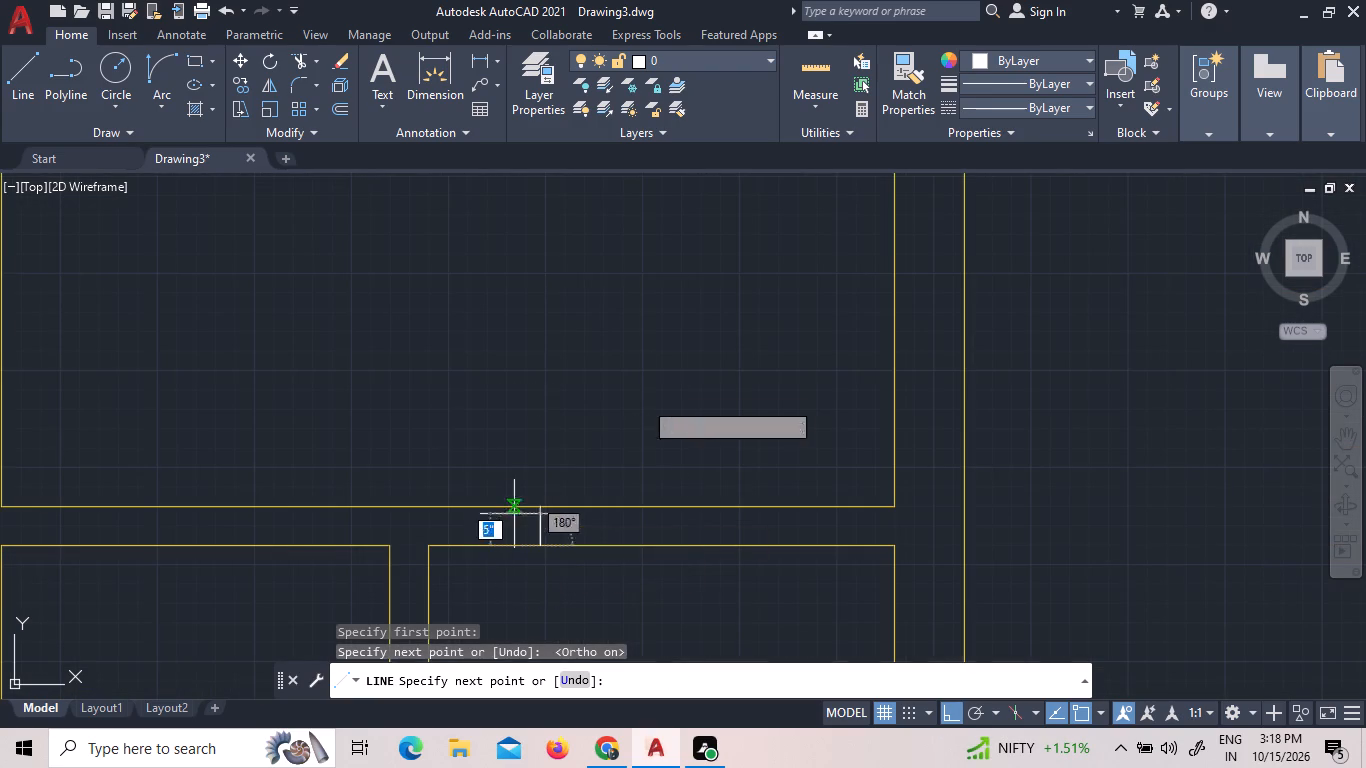
right_click(638, 352)
left_click(639, 360)
left_click(664, 365)
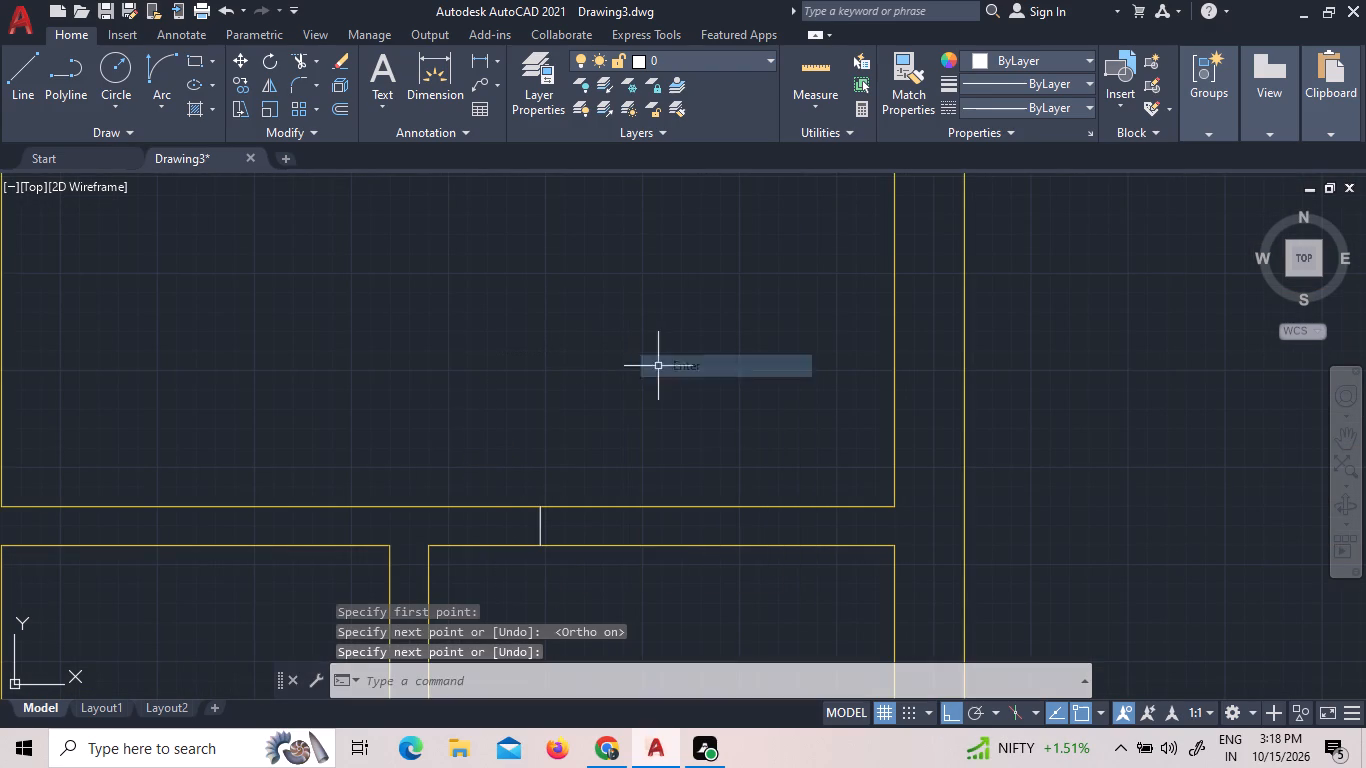
Draw a second 5" vertical jamb line across the same partition, about 2'2" east of the first one.
scroll(750, 502, "down", 1)
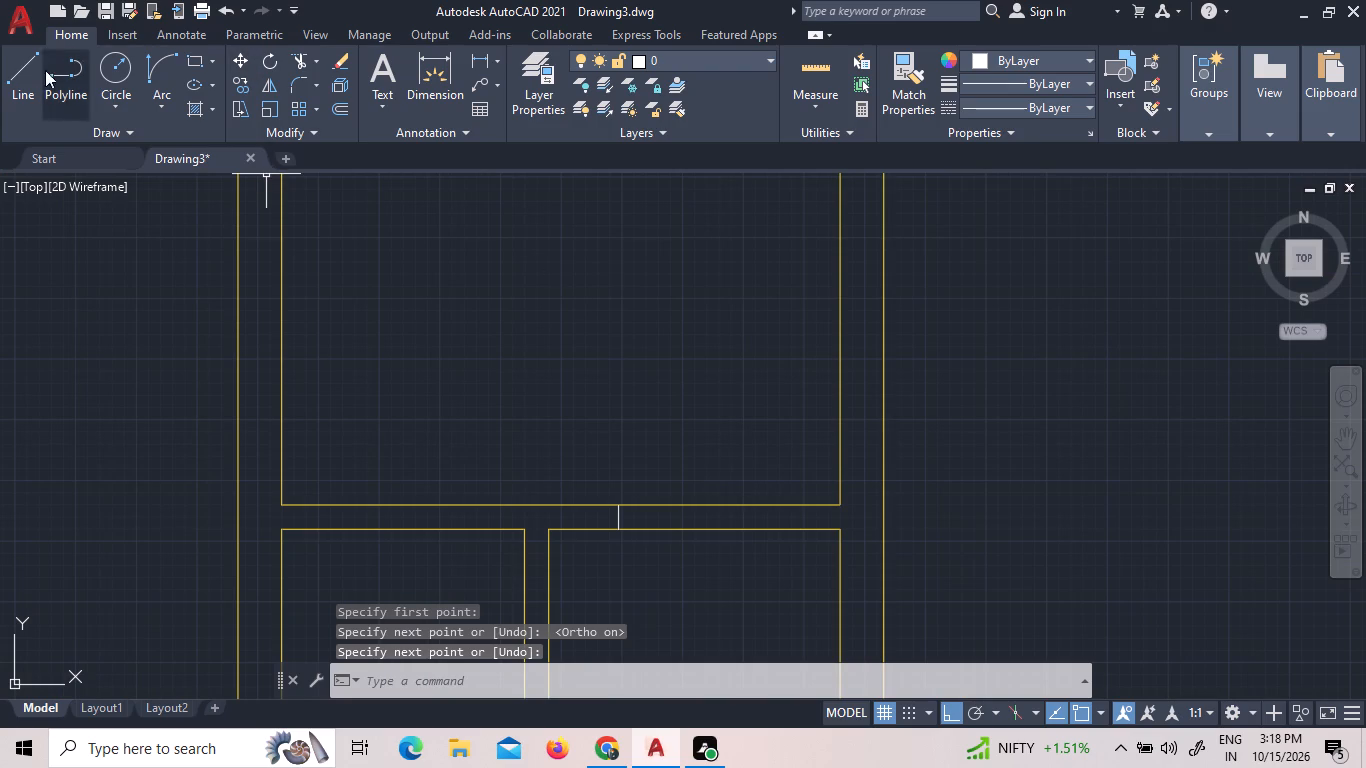
left_click(7, 76)
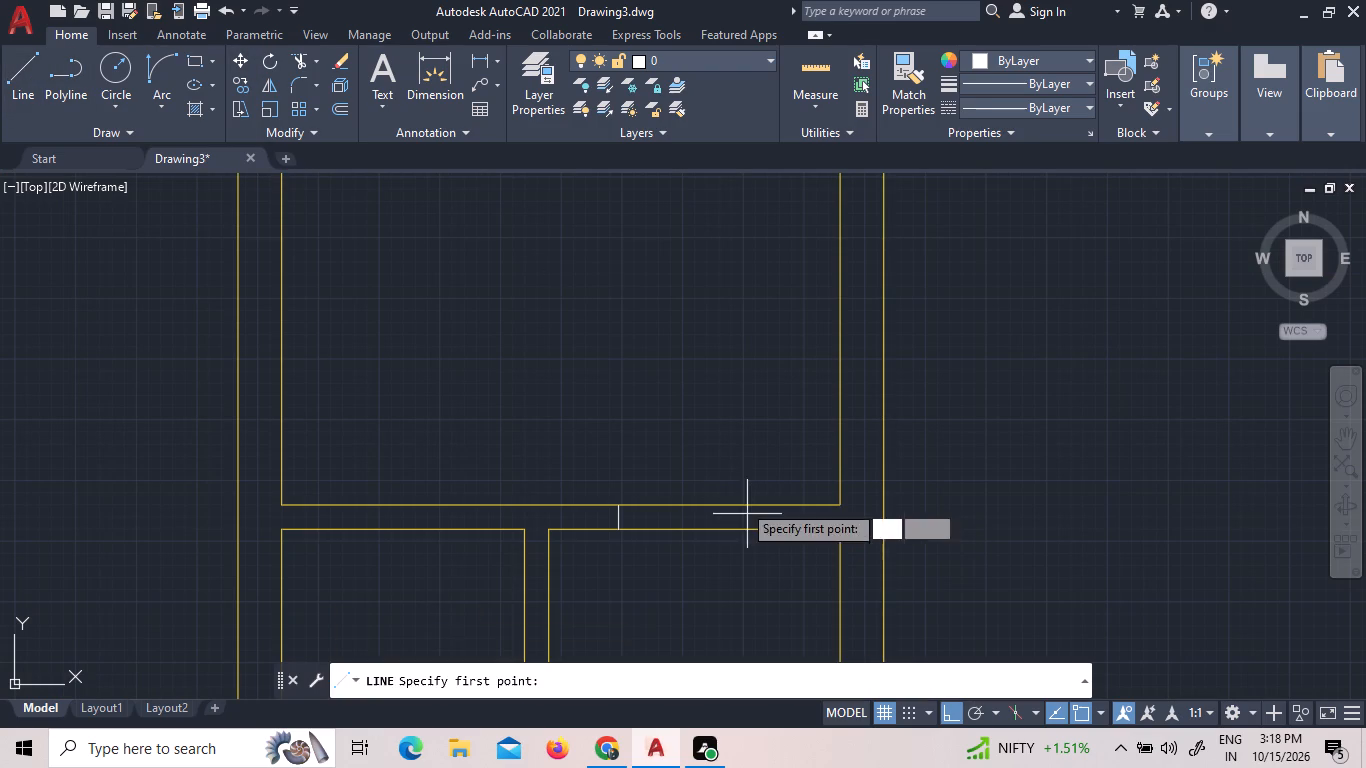
scroll(749, 505, "up", 2)
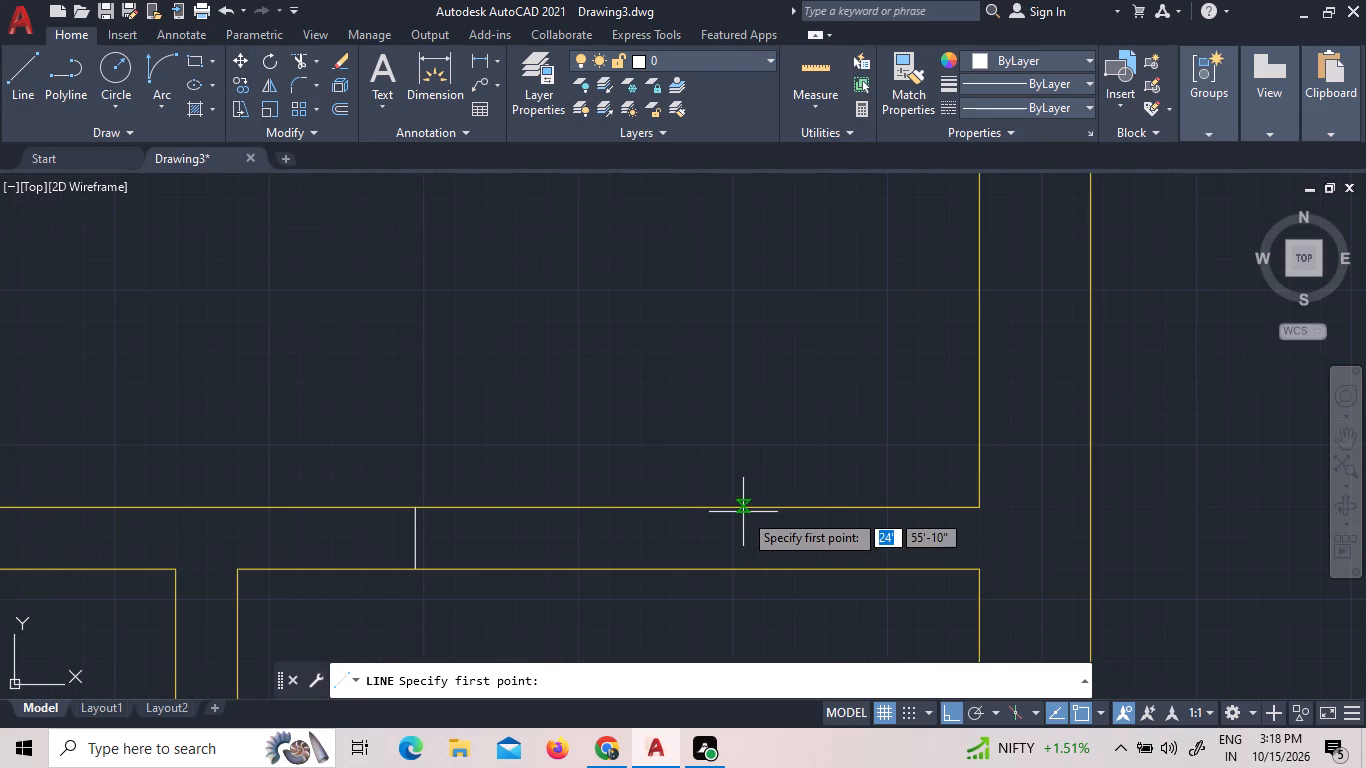
left_click(745, 508)
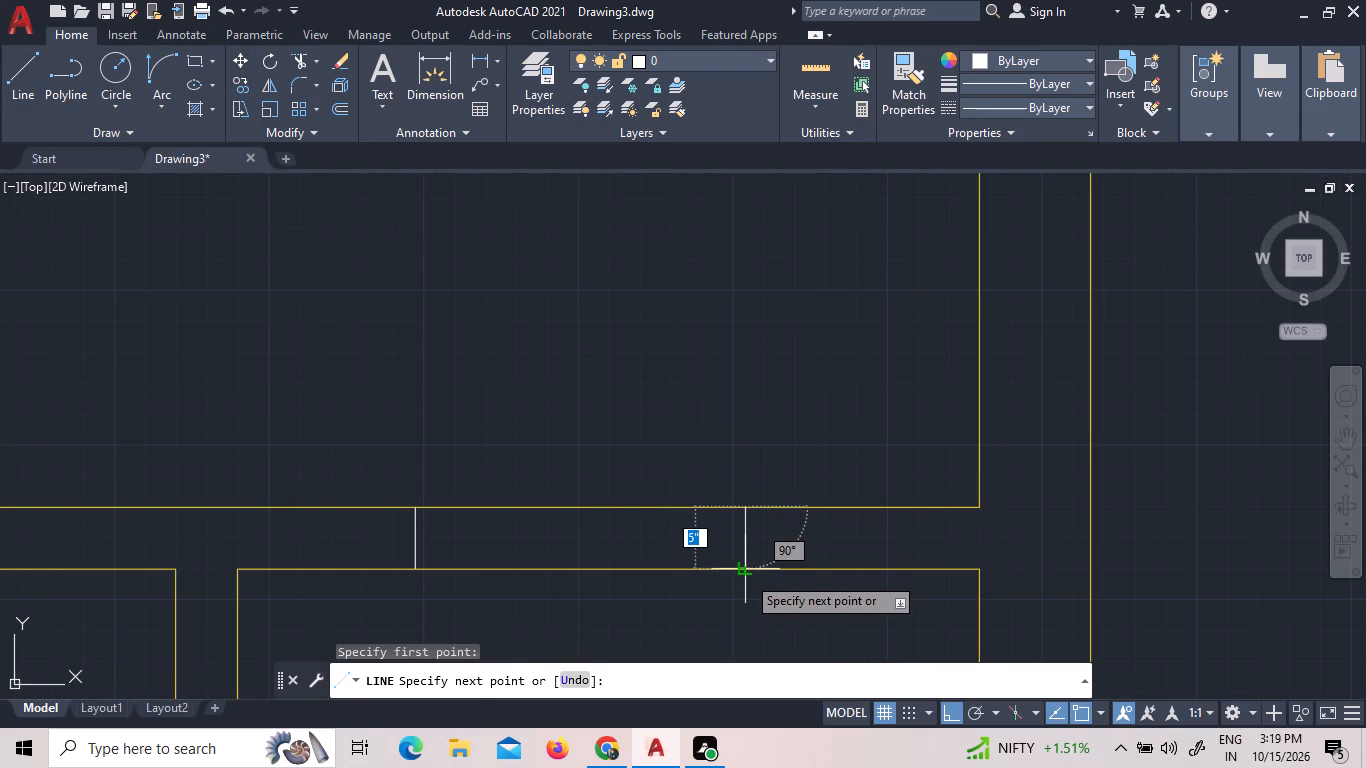
left_click(746, 575)
right_click(741, 449)
left_click(761, 459)
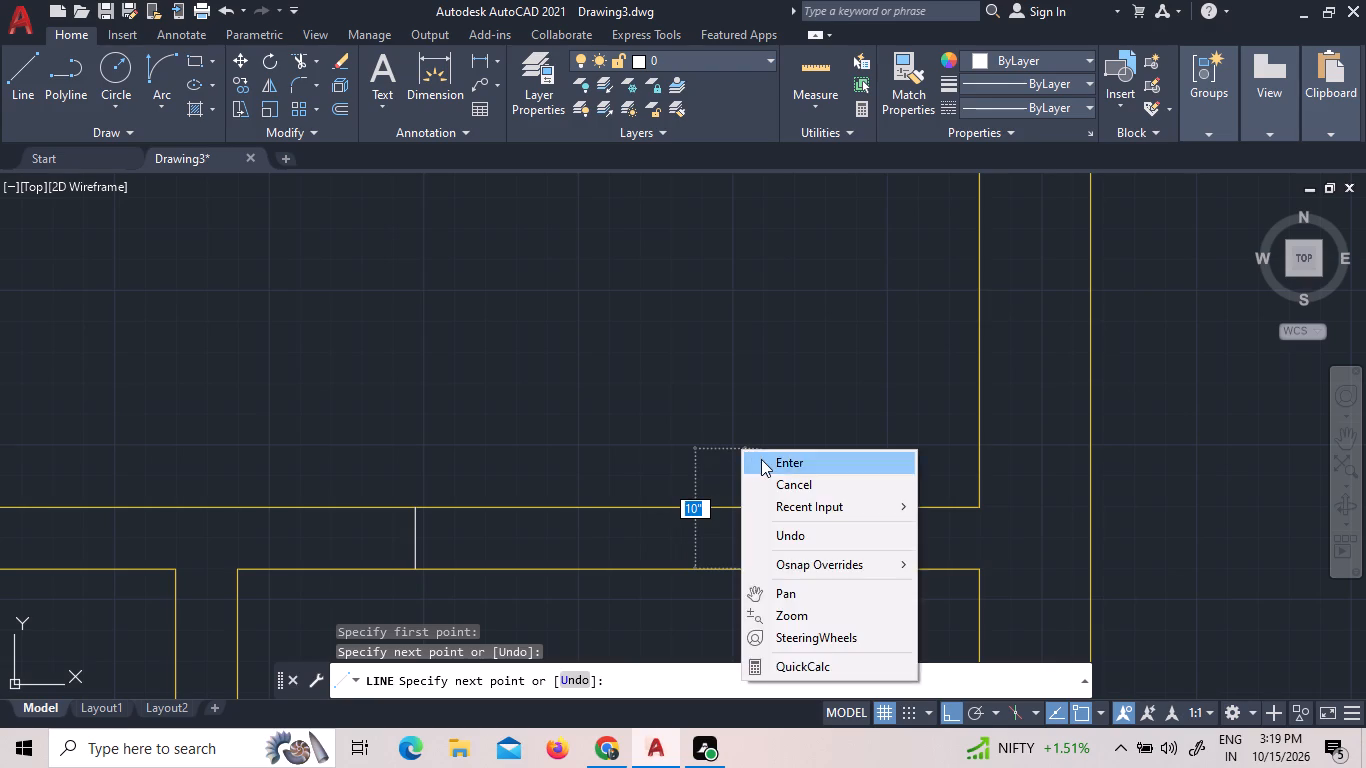
Trim both partition lines between the two jamb lines to open a doorway into the eastern small room.
scroll(753, 437, "down", 2)
left_click(303, 63)
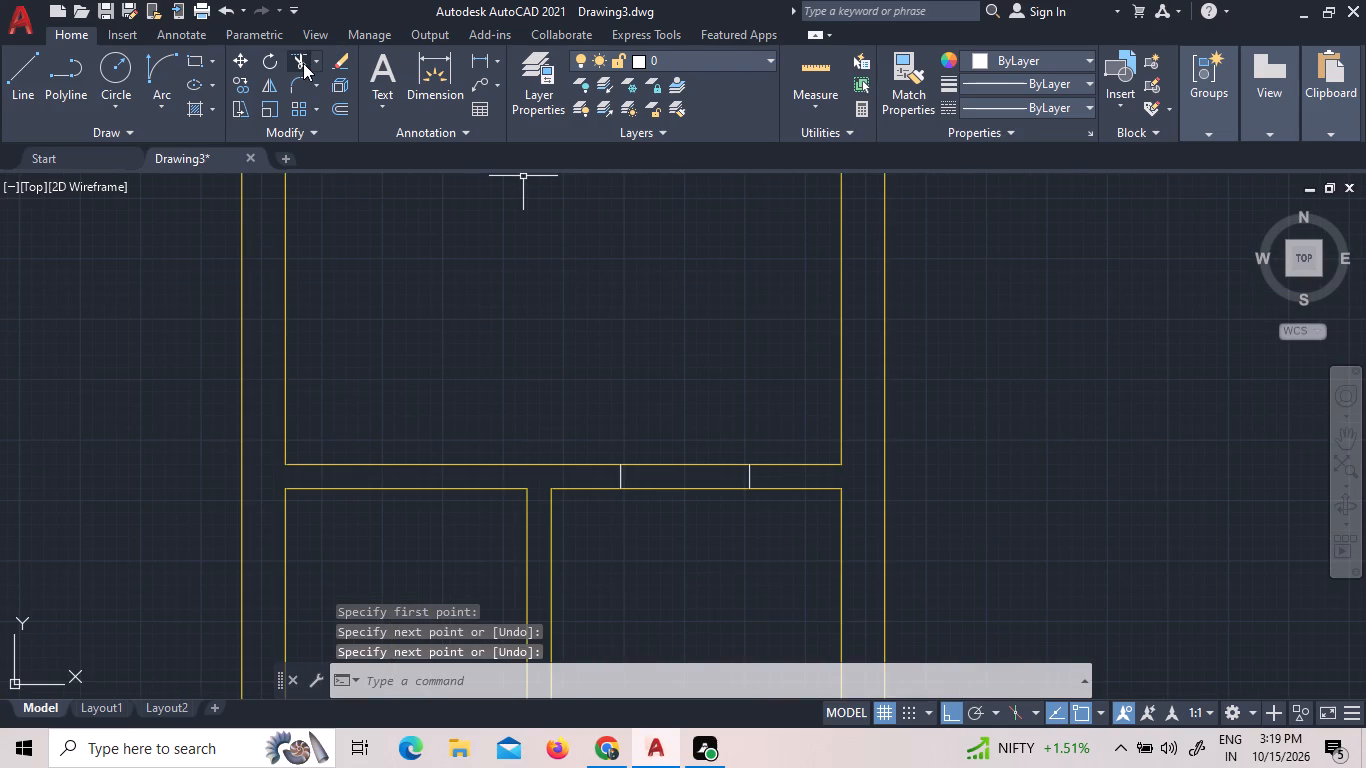
left_click(720, 464)
left_click(719, 490)
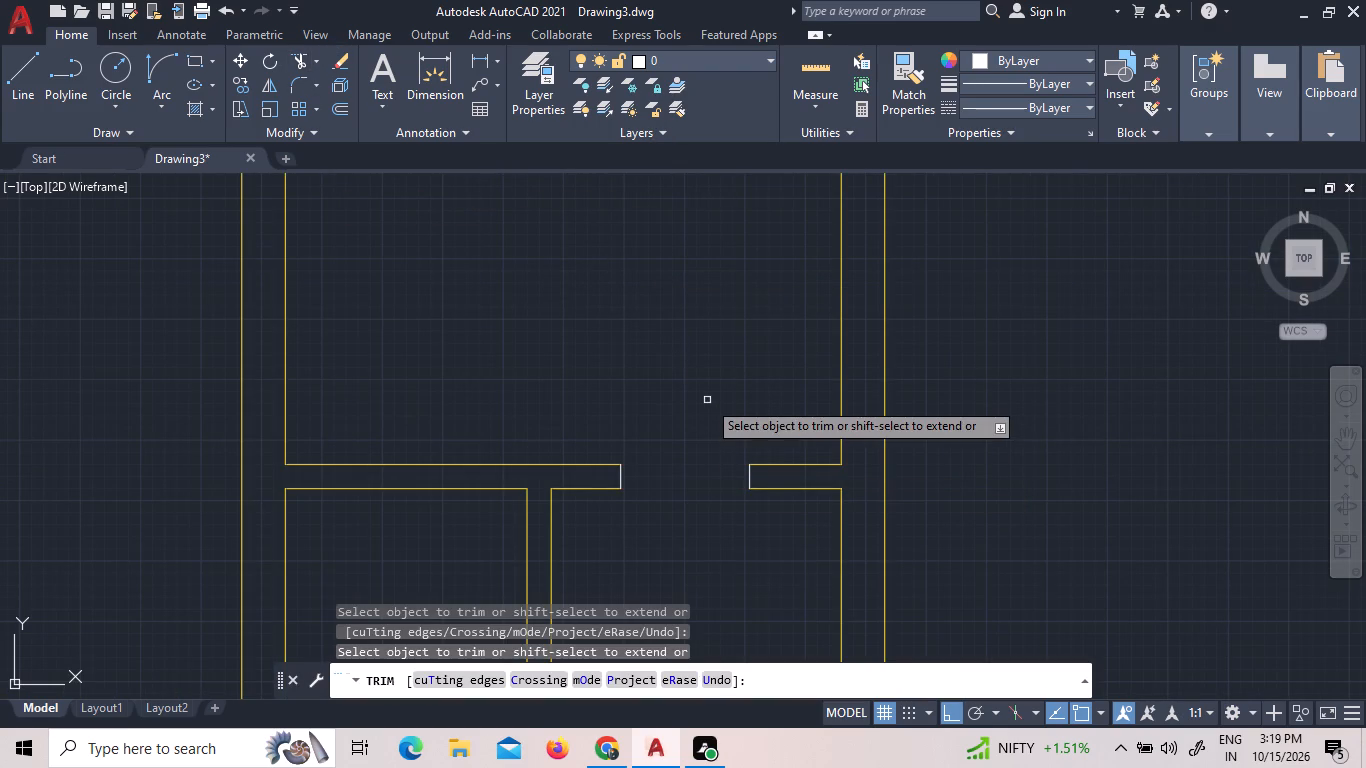
right_click(707, 400)
left_click(748, 407)
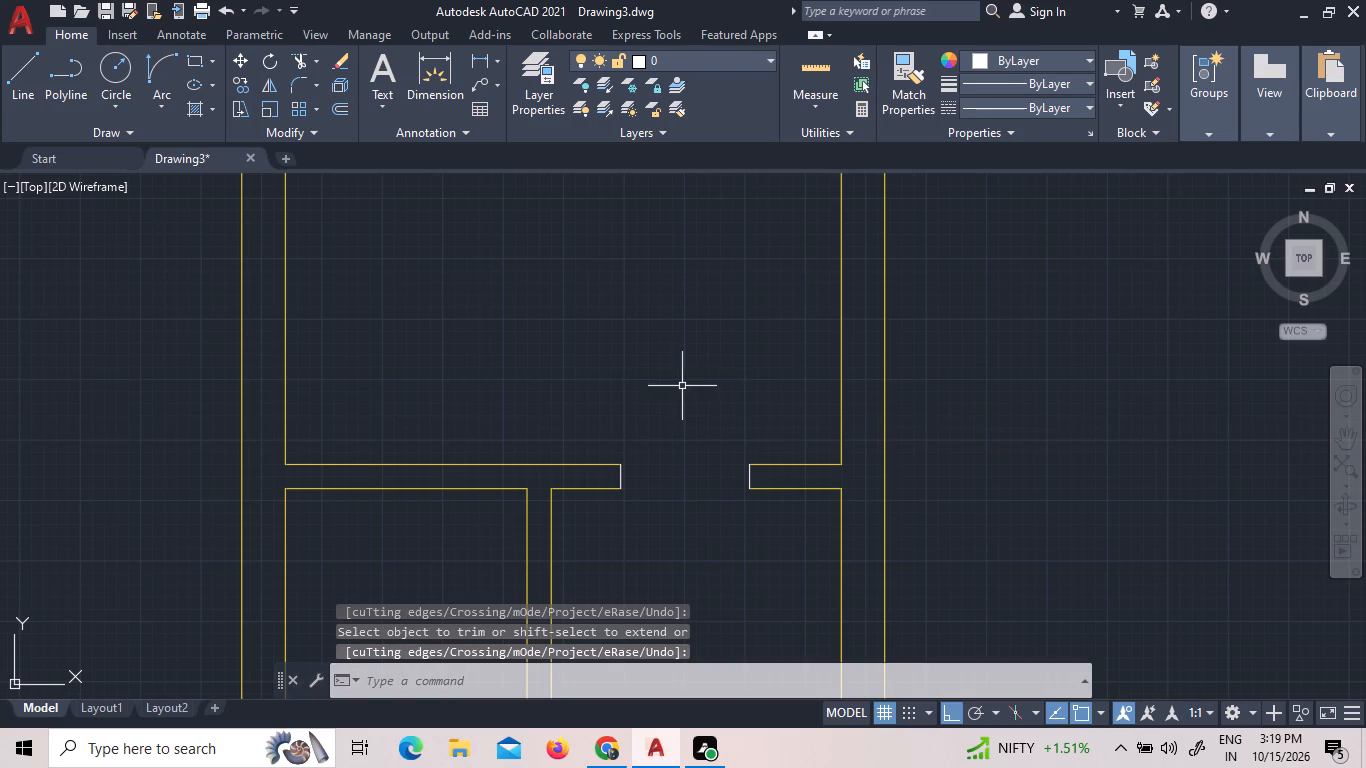
Draw a 5" vertical jamb line across the partition north of the western small room, near its west end.
scroll(651, 370, "down", 2)
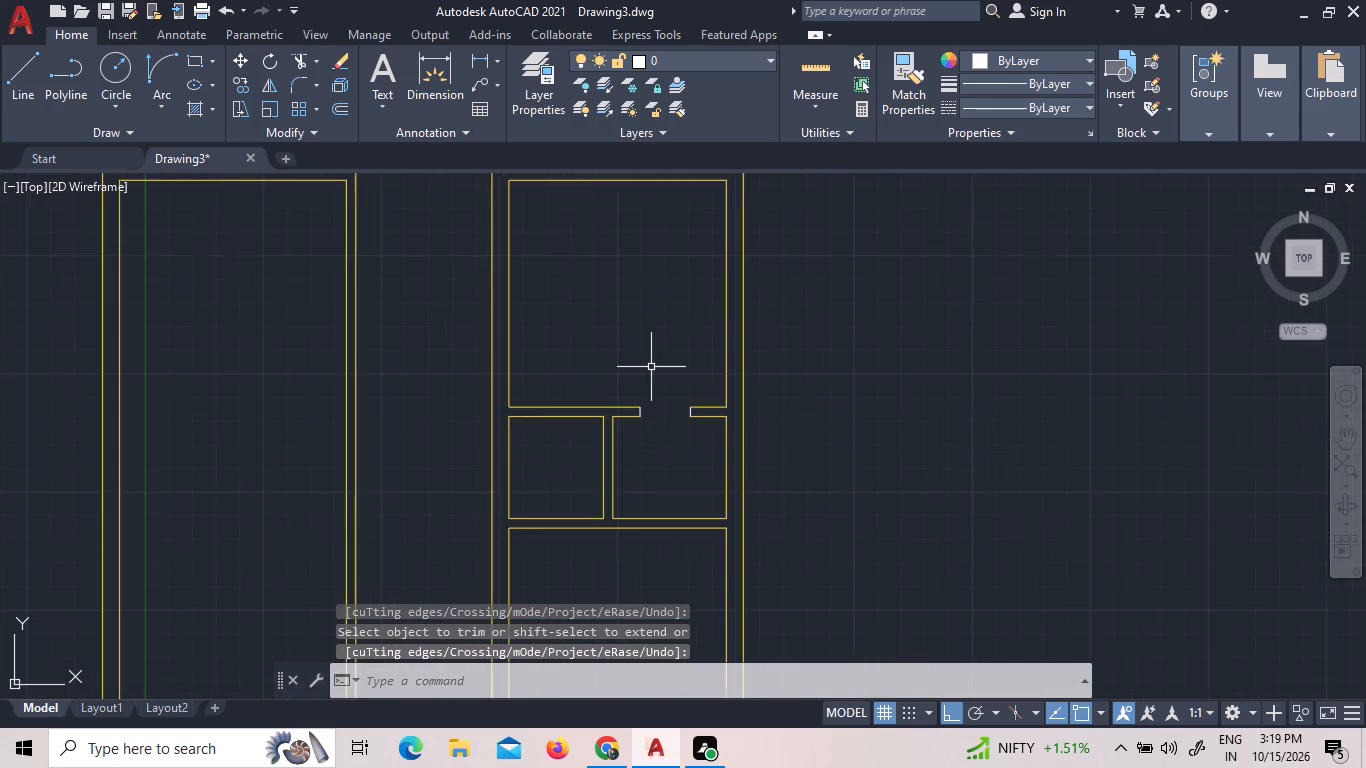
scroll(530, 430, "up", 2)
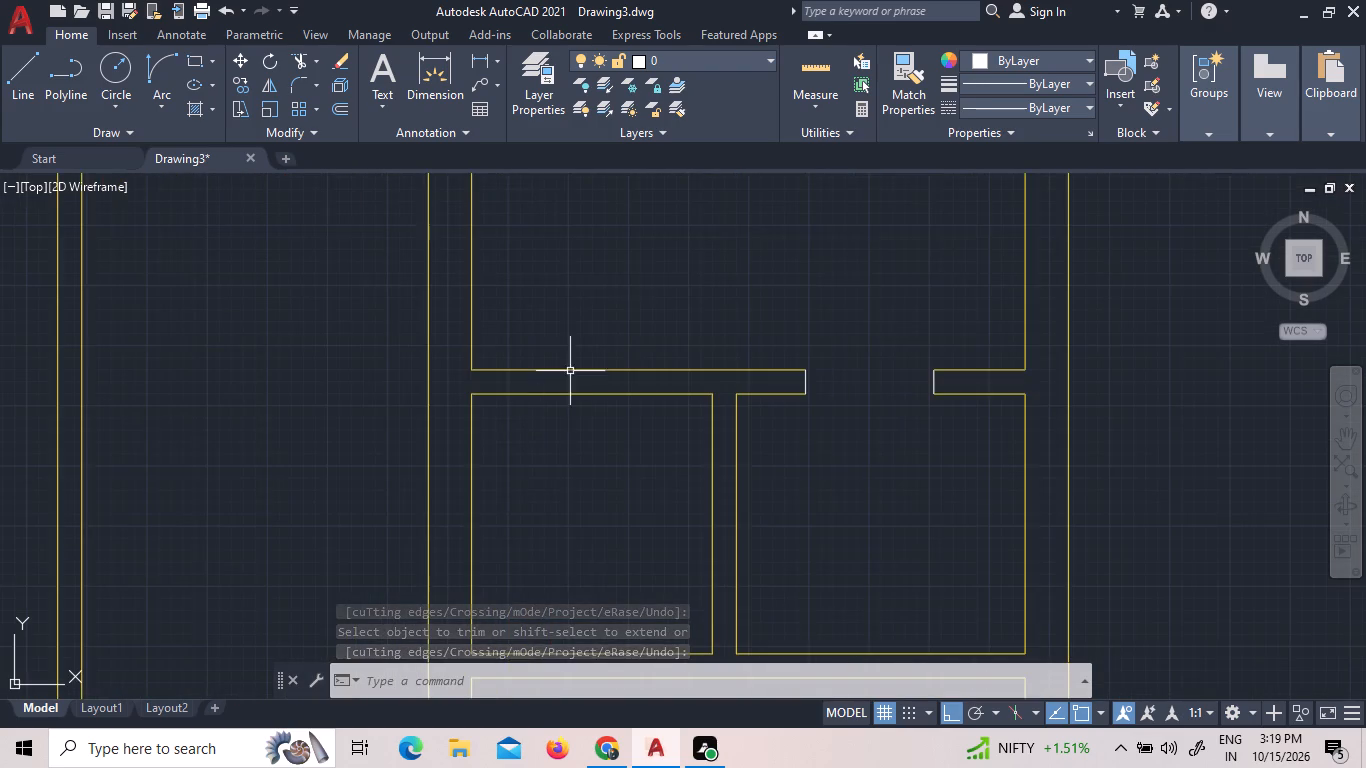
scroll(618, 293, "up", 1)
left_click(20, 83)
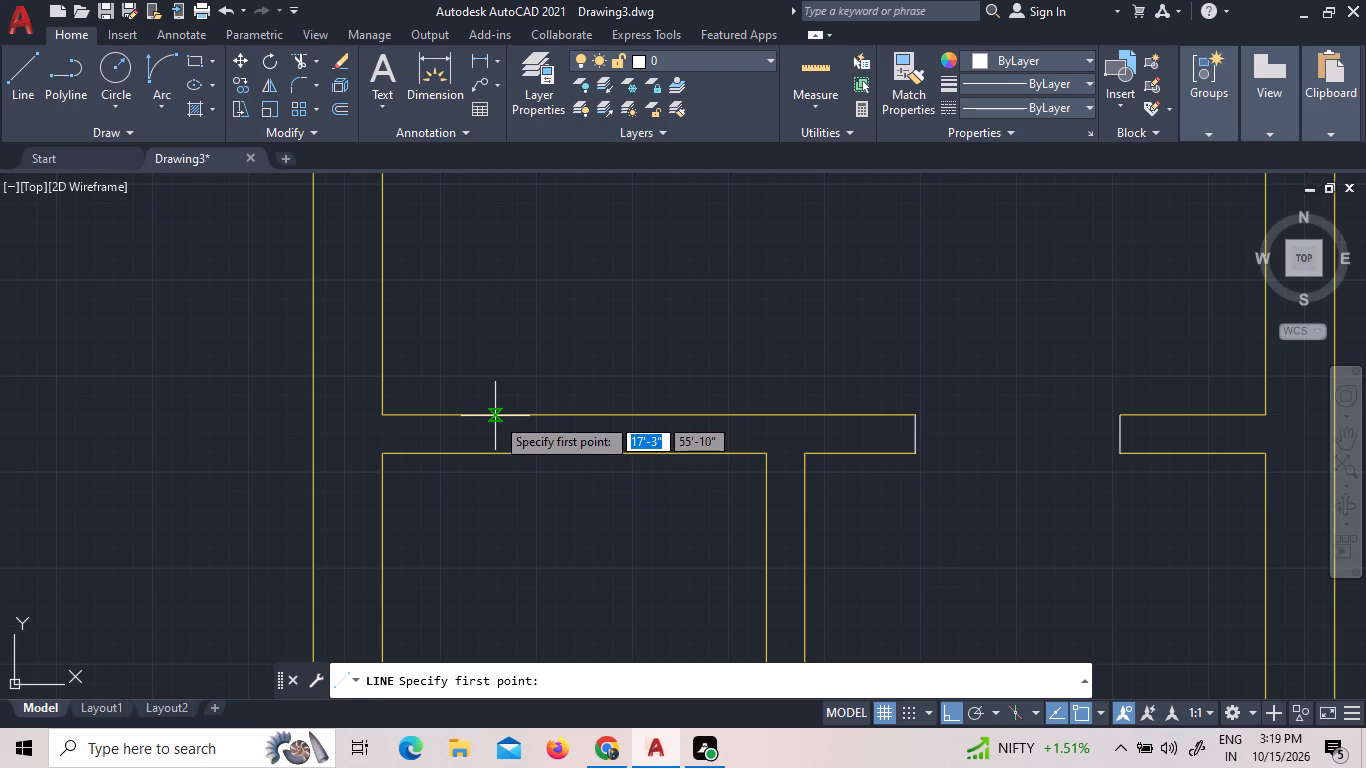
scroll(495, 416, "up", 3)
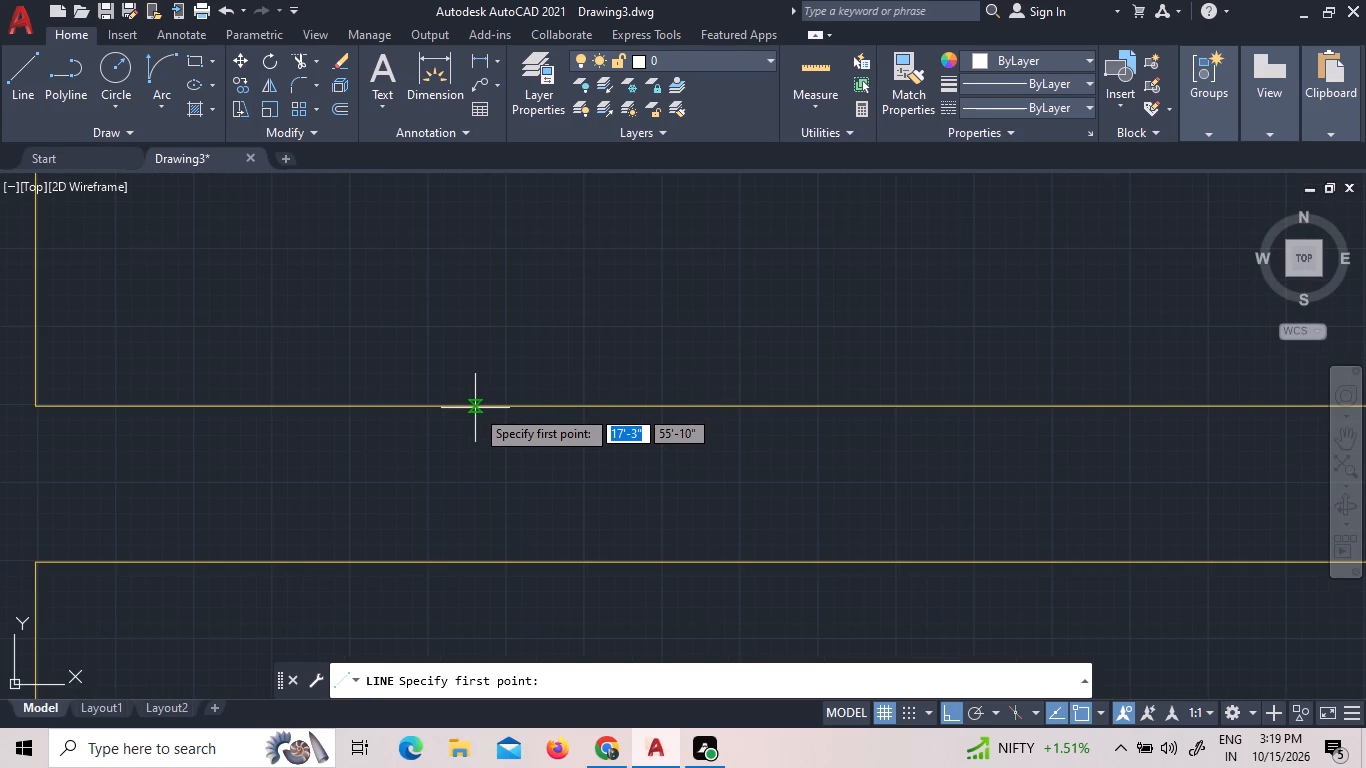
scroll(475, 408, "up", 4)
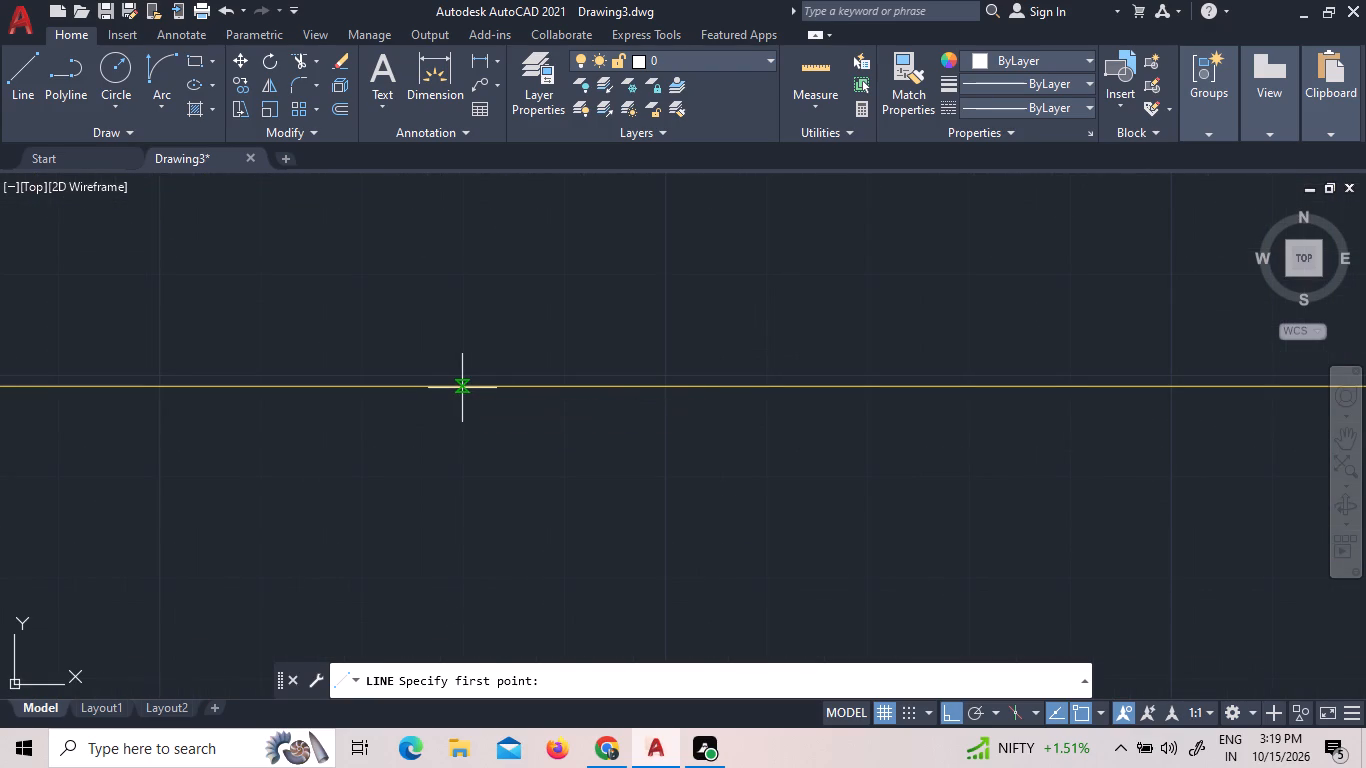
left_click(462, 388)
scroll(481, 481, "down", 7)
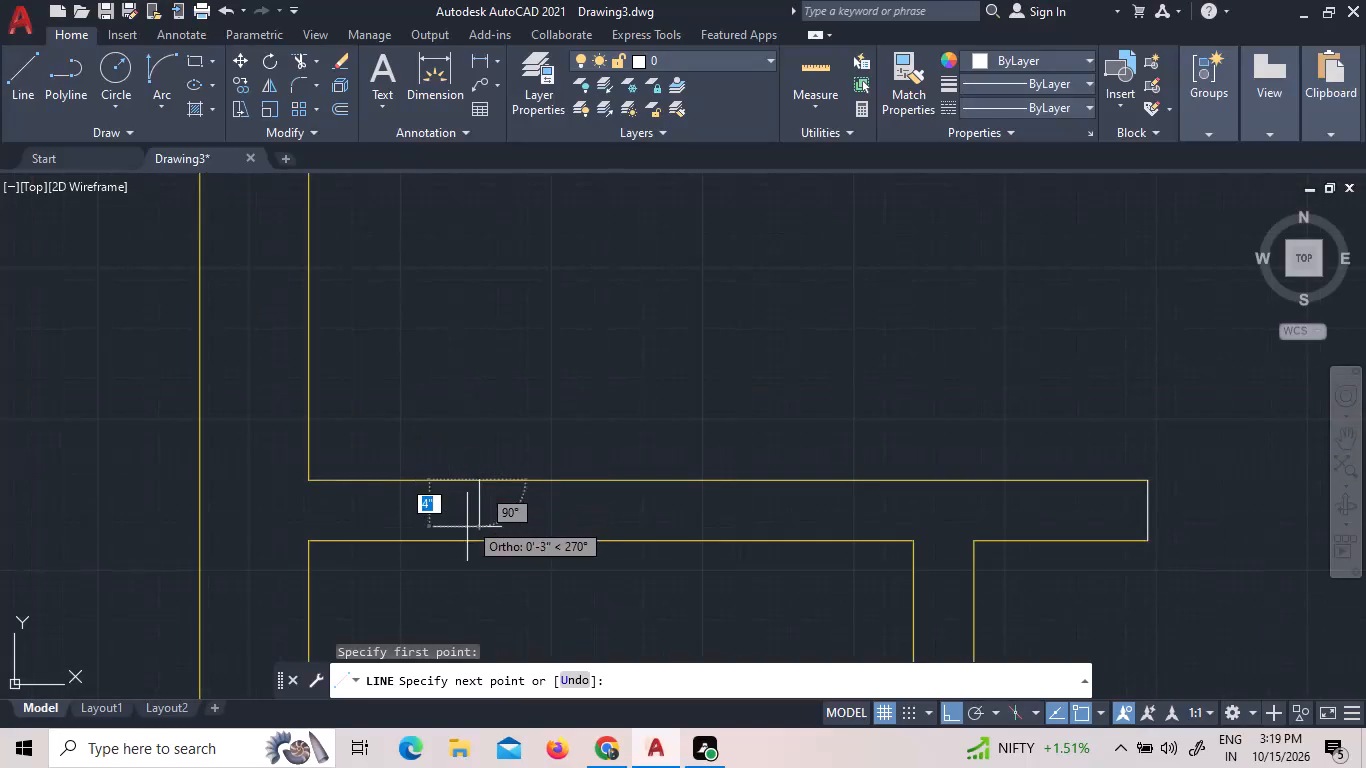
scroll(461, 556, "up", 4)
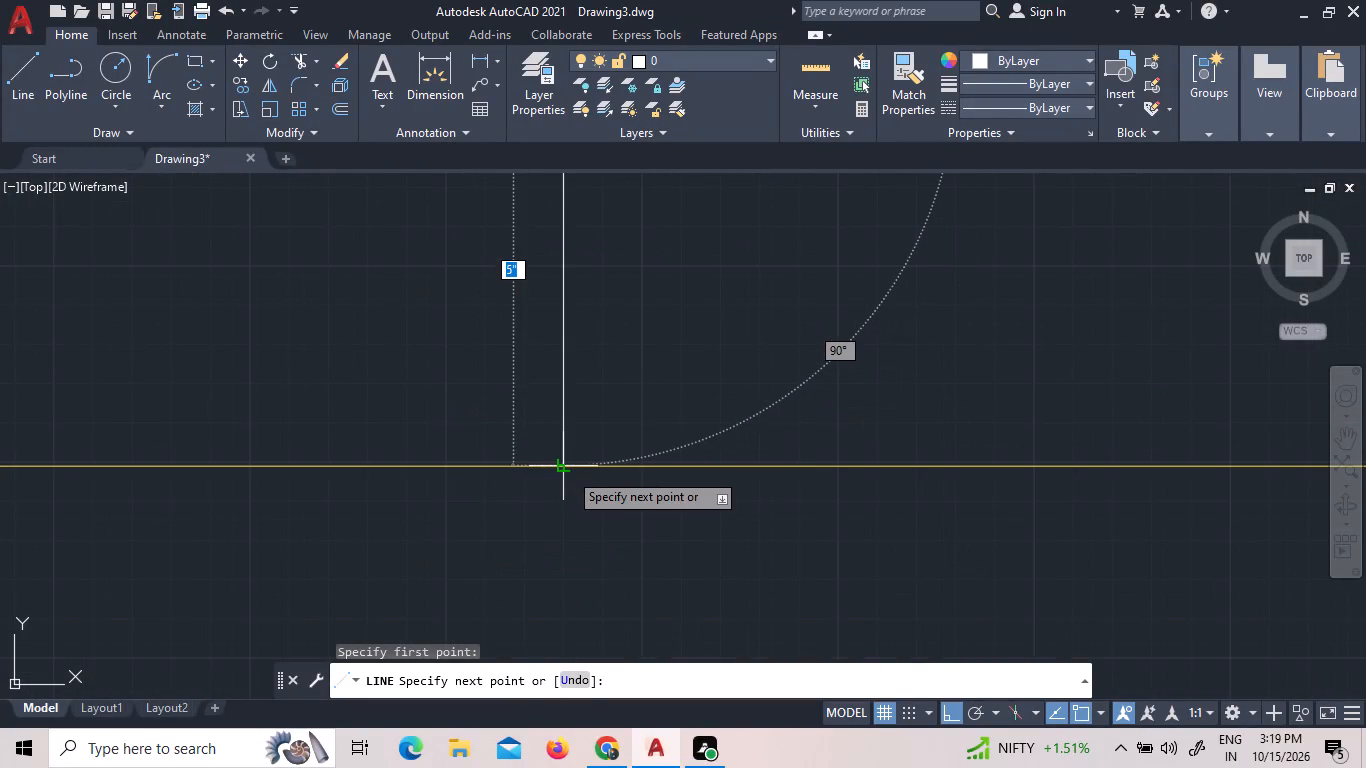
scroll(560, 476, "up", 3)
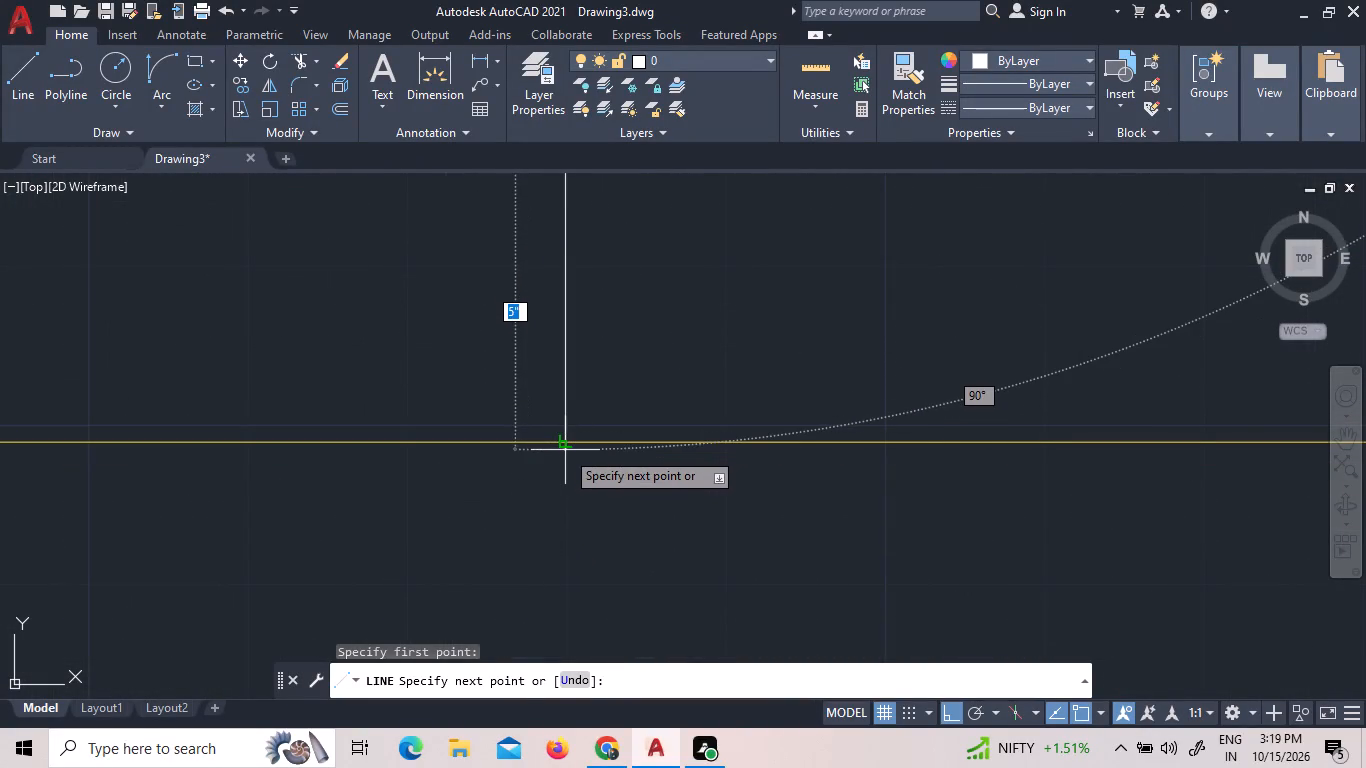
left_click(564, 448)
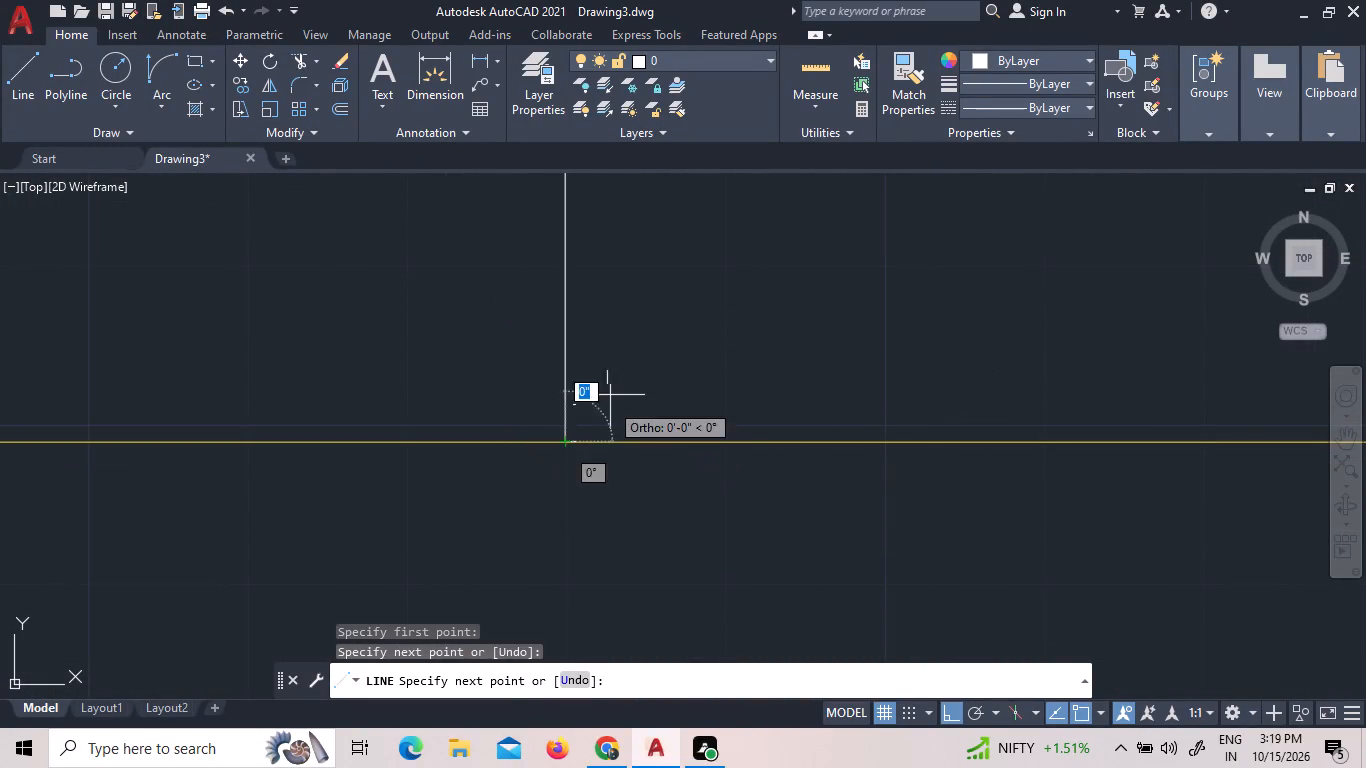
right_click(610, 395)
left_click(623, 411)
Draw a second 5" vertical jamb line across the partition north of the western small room, about 2' east of the first one.
scroll(600, 435, "down", 9)
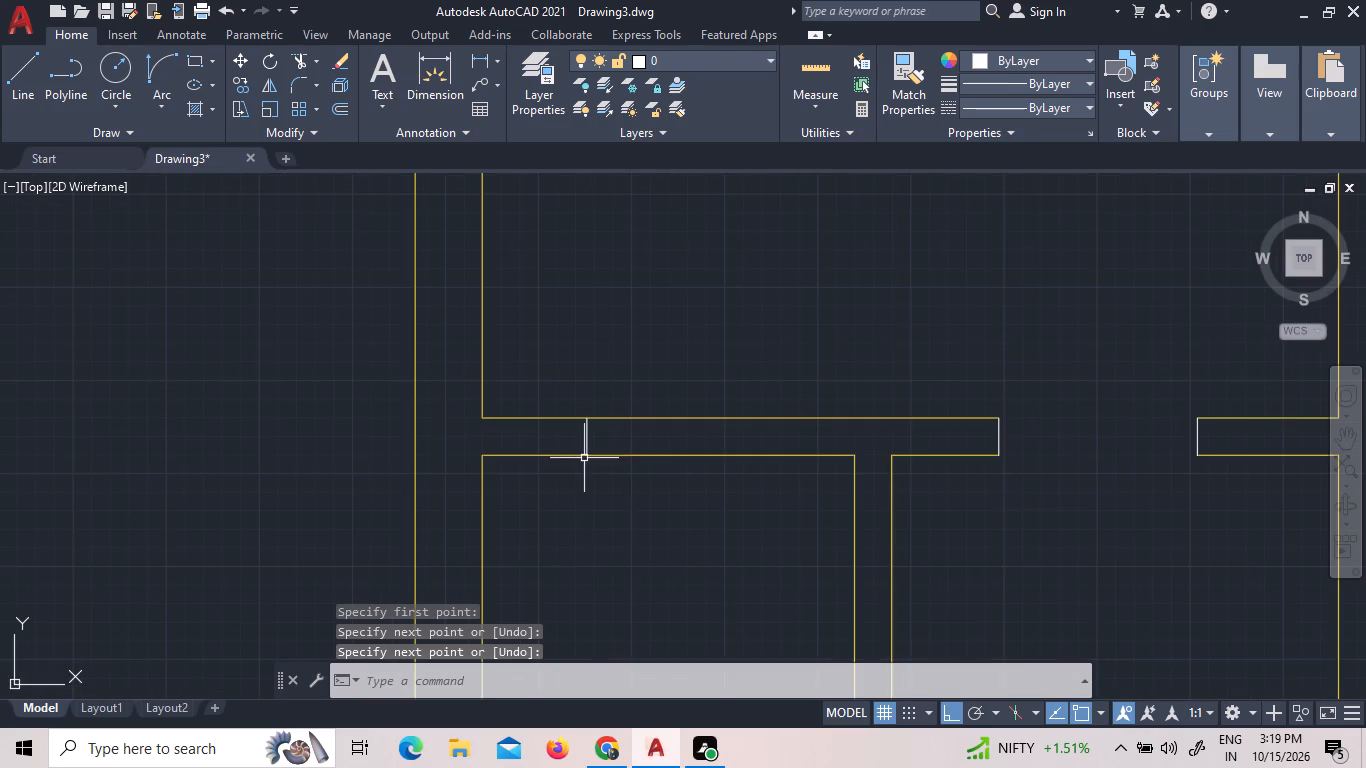
left_click(22, 85)
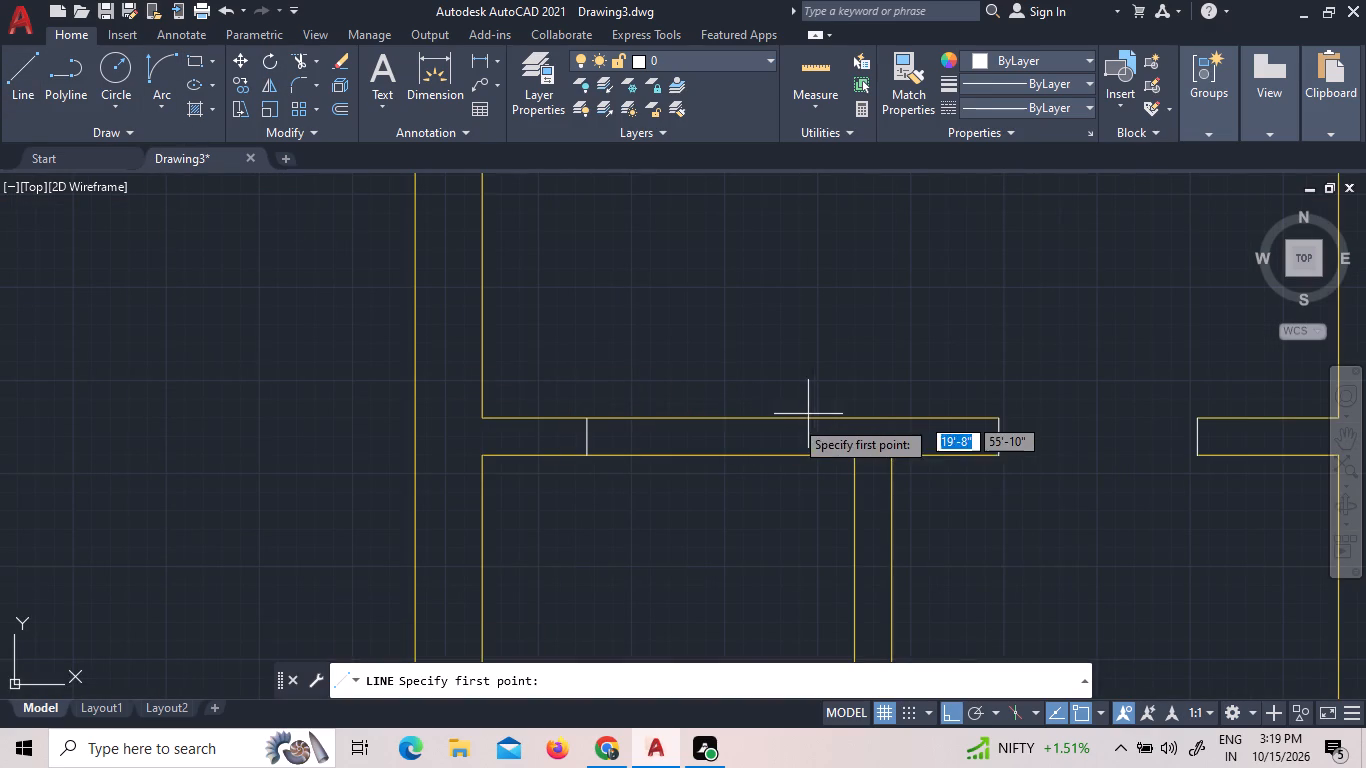
scroll(780, 427, "up", 5)
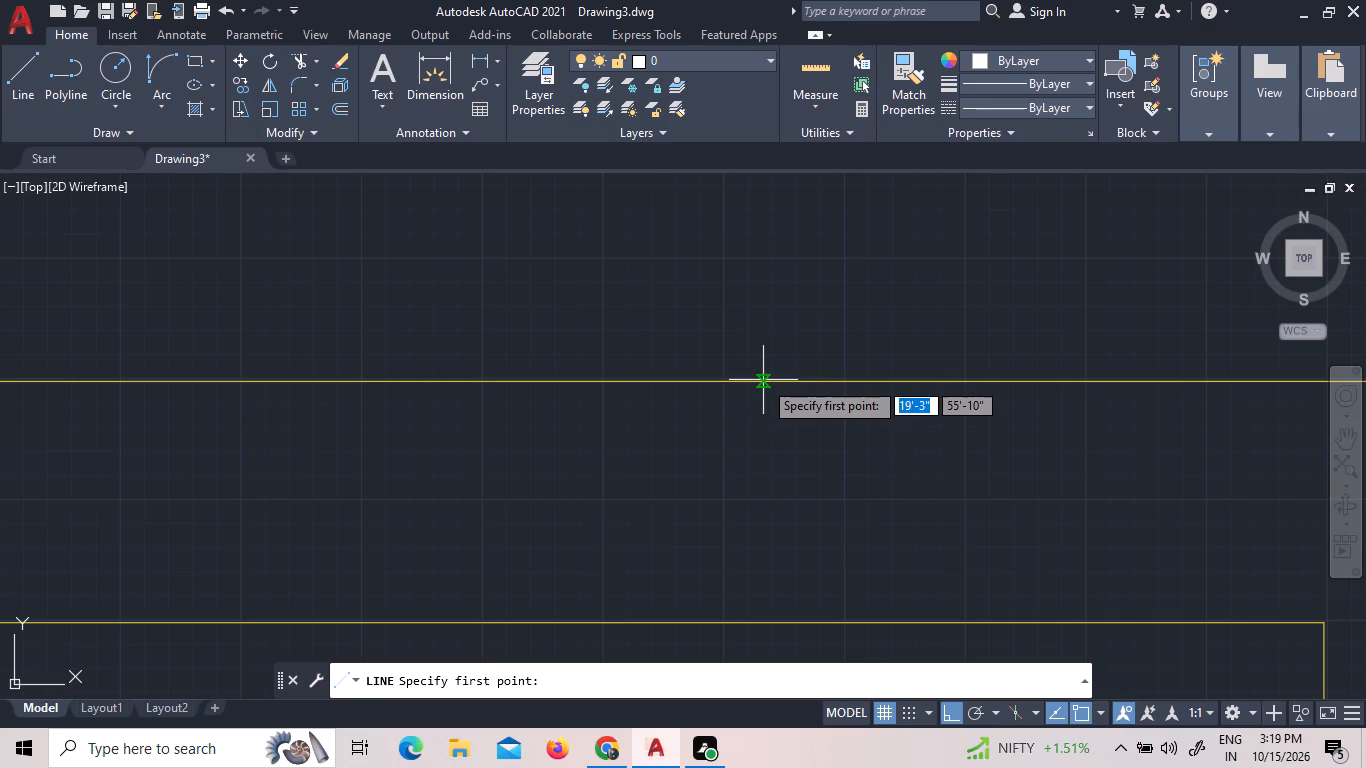
scroll(752, 391, "up", 2)
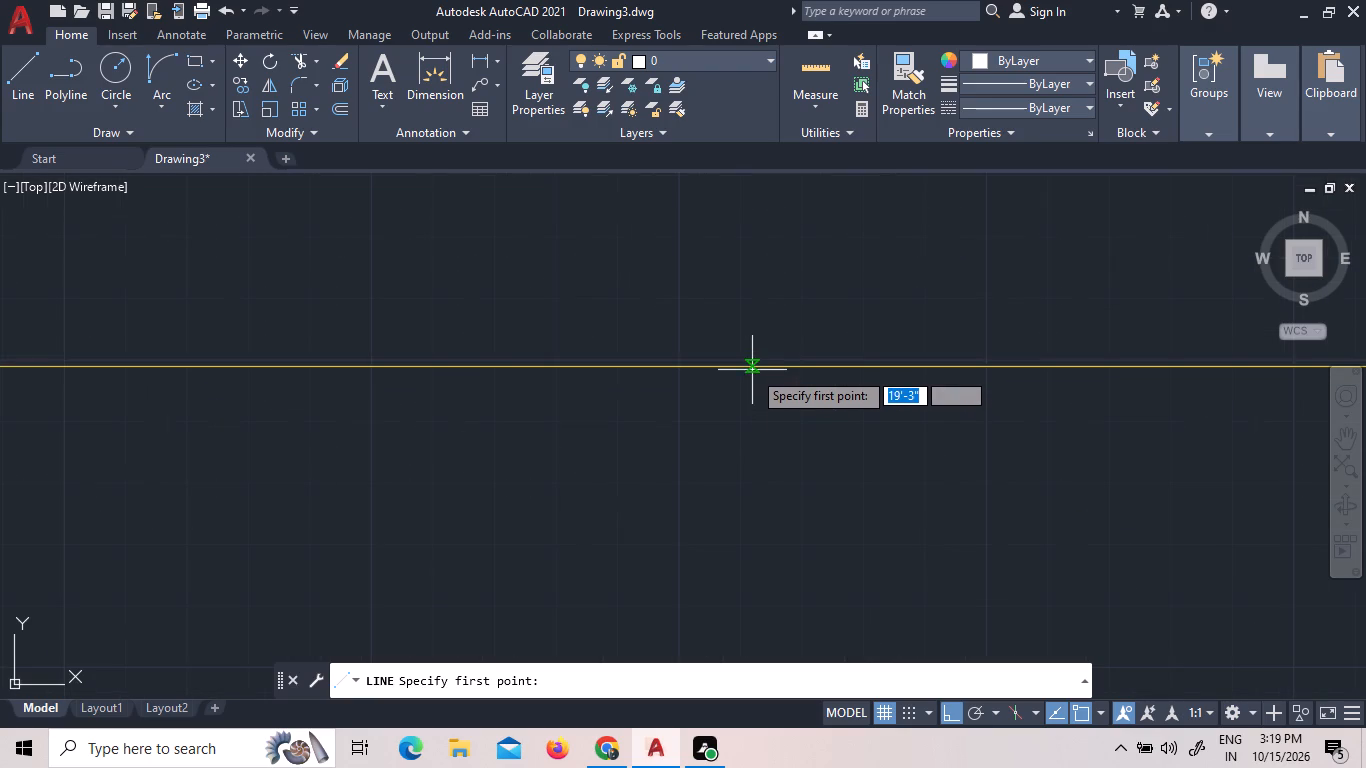
left_click(750, 367)
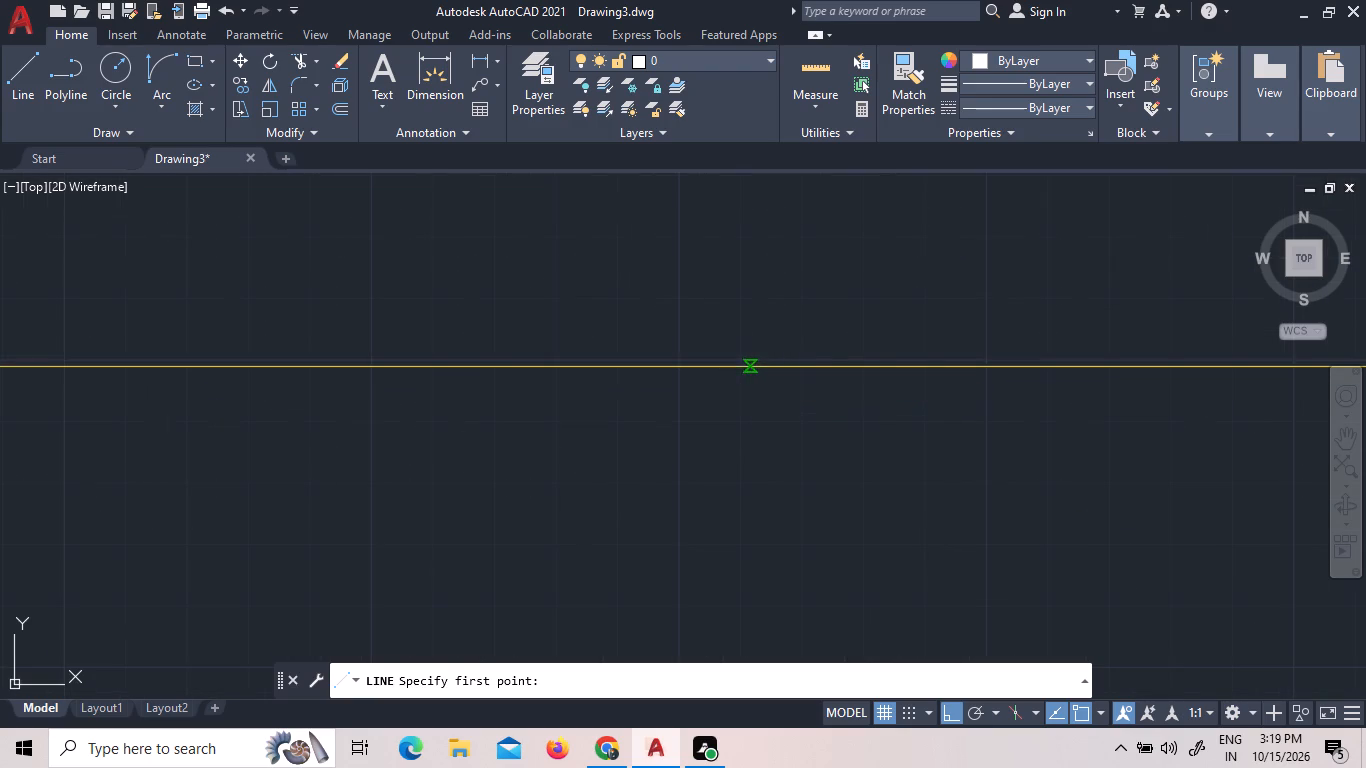
scroll(756, 497, "down", 6)
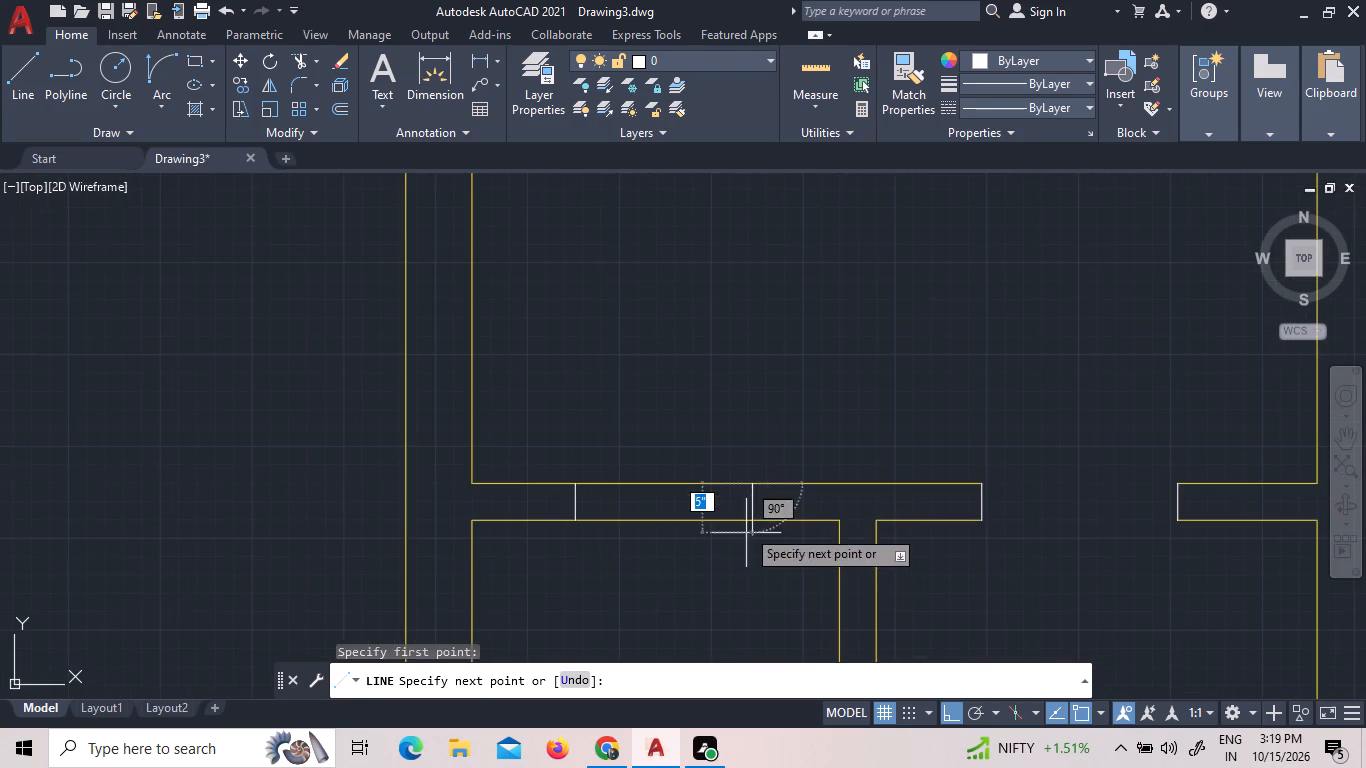
scroll(746, 534, "up", 3)
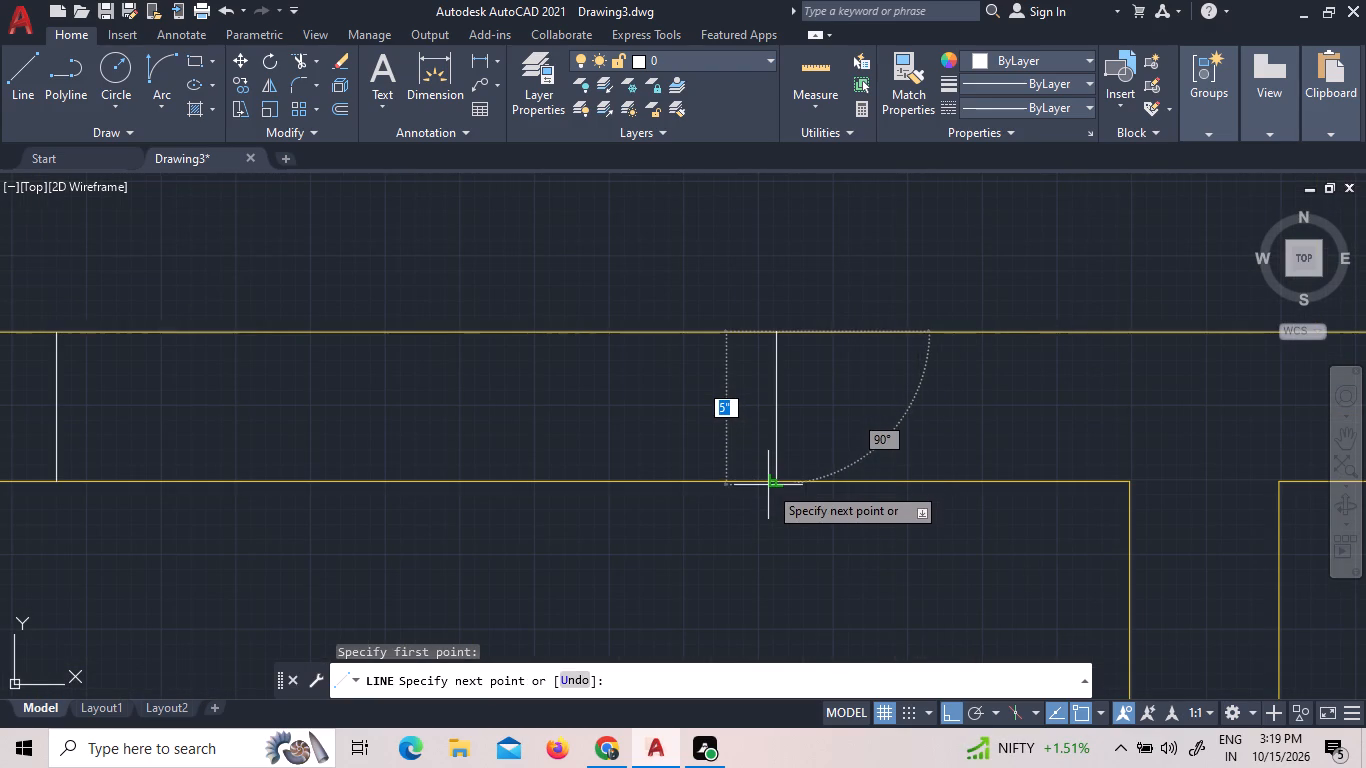
scroll(766, 485, "up", 4)
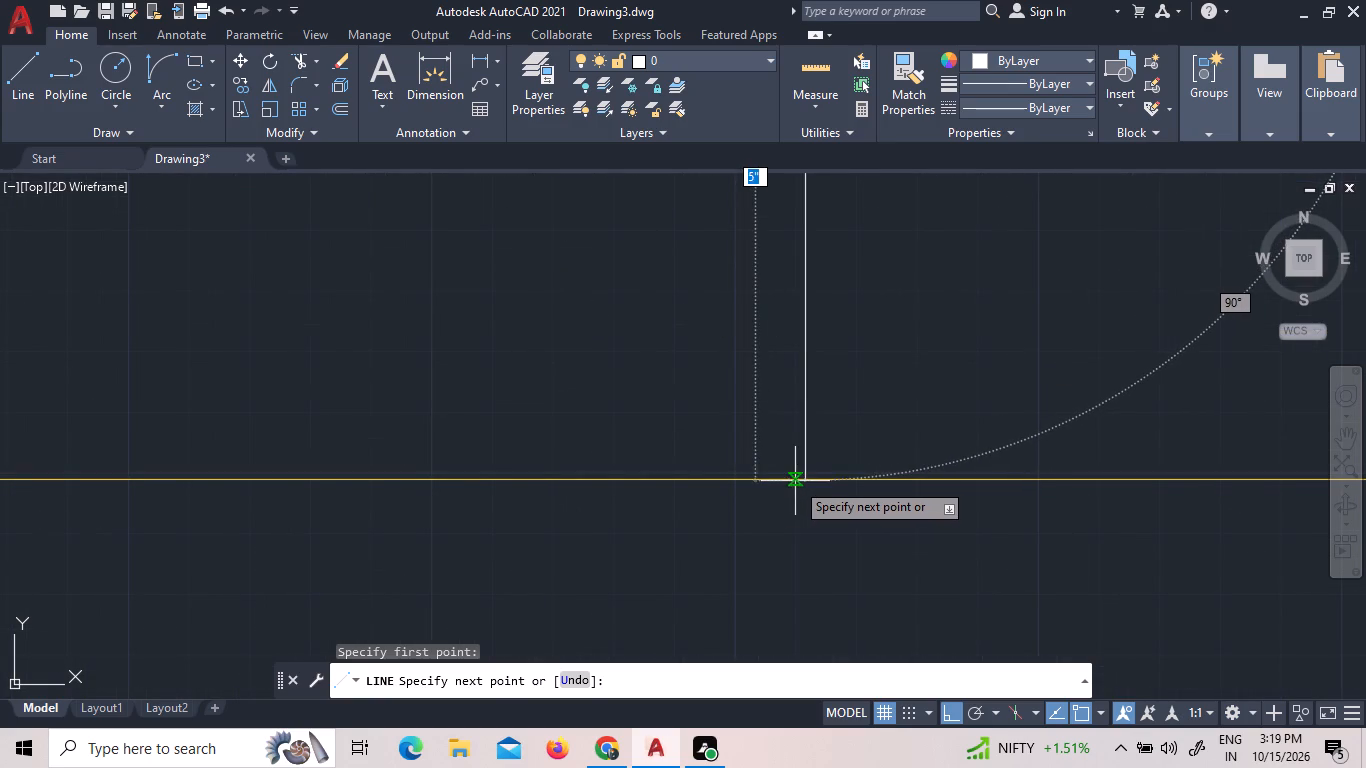
left_click(801, 480)
right_click(804, 450)
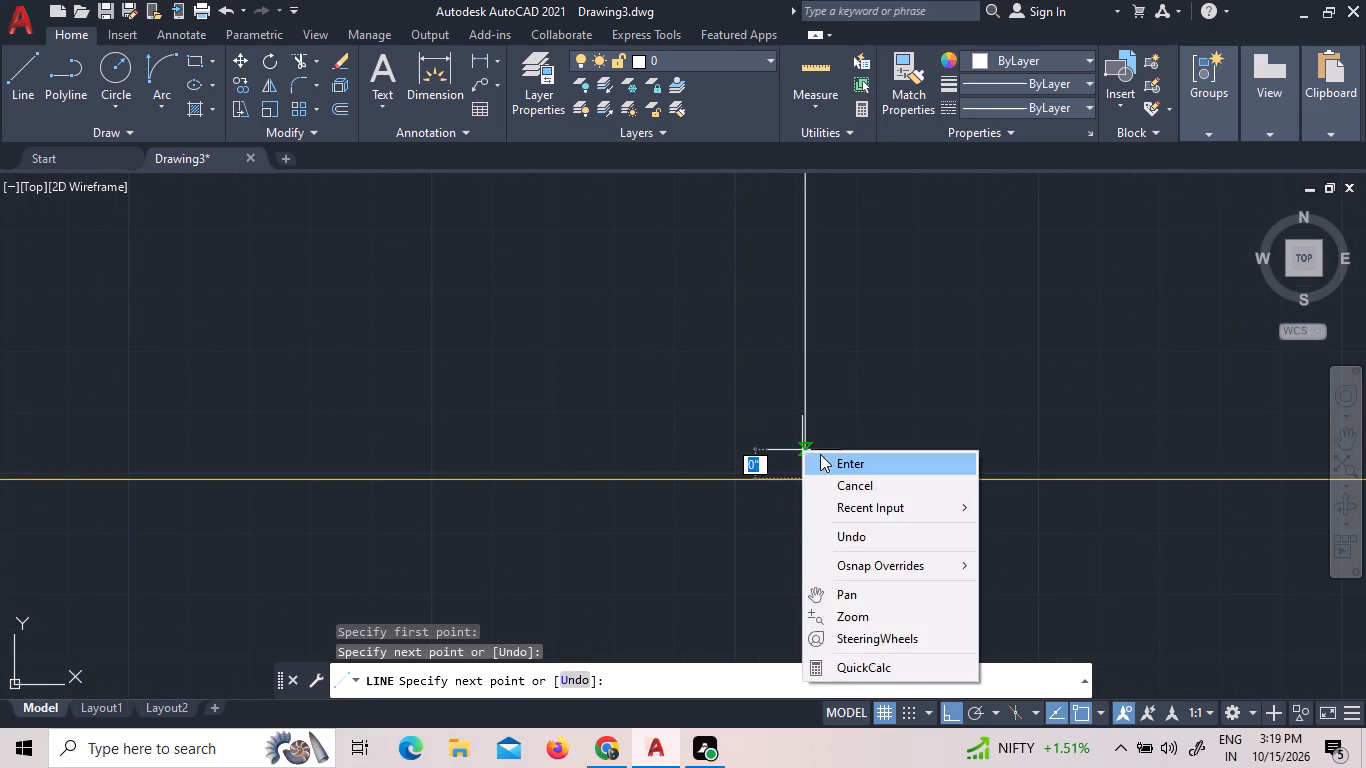
left_click(820, 454)
Trim both partition lines between the two jamb lines to open a doorway north of the western small room.
scroll(789, 475, "down", 4)
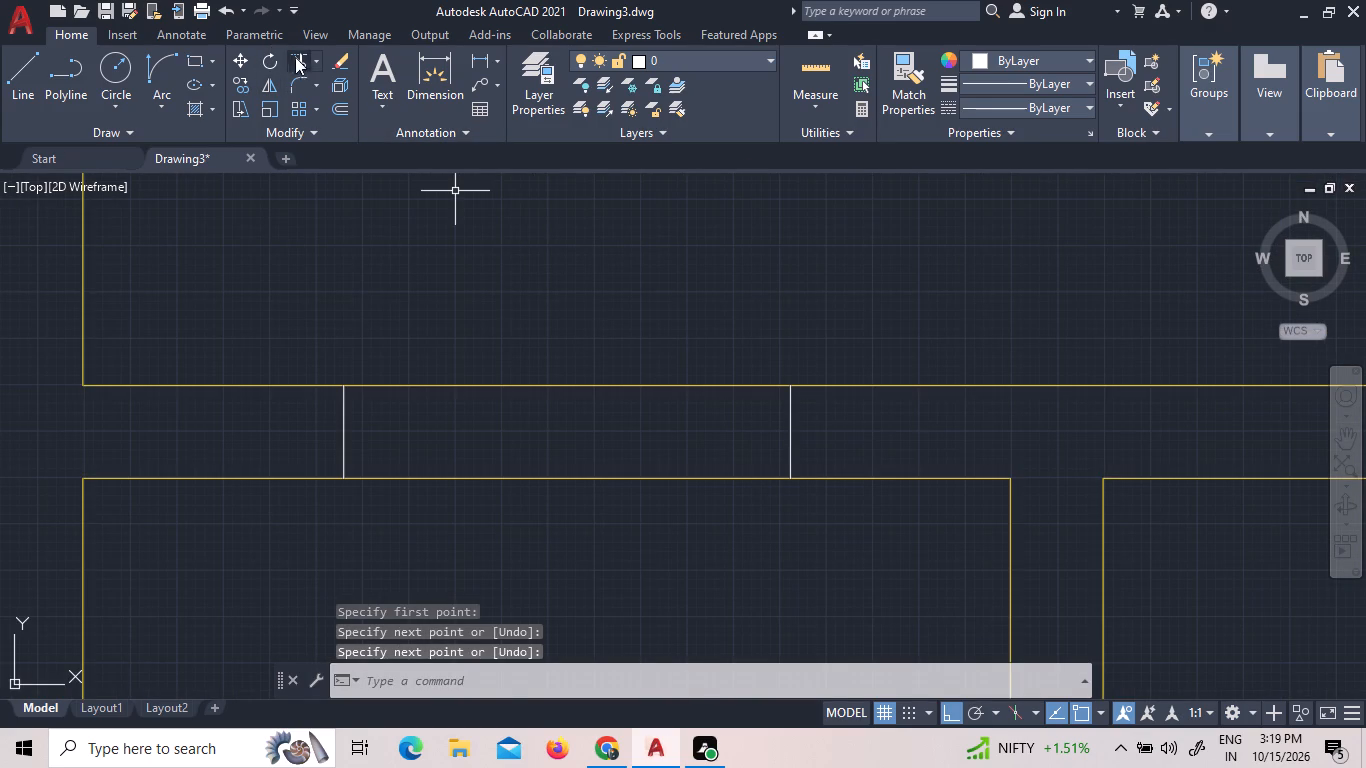
left_click(301, 61)
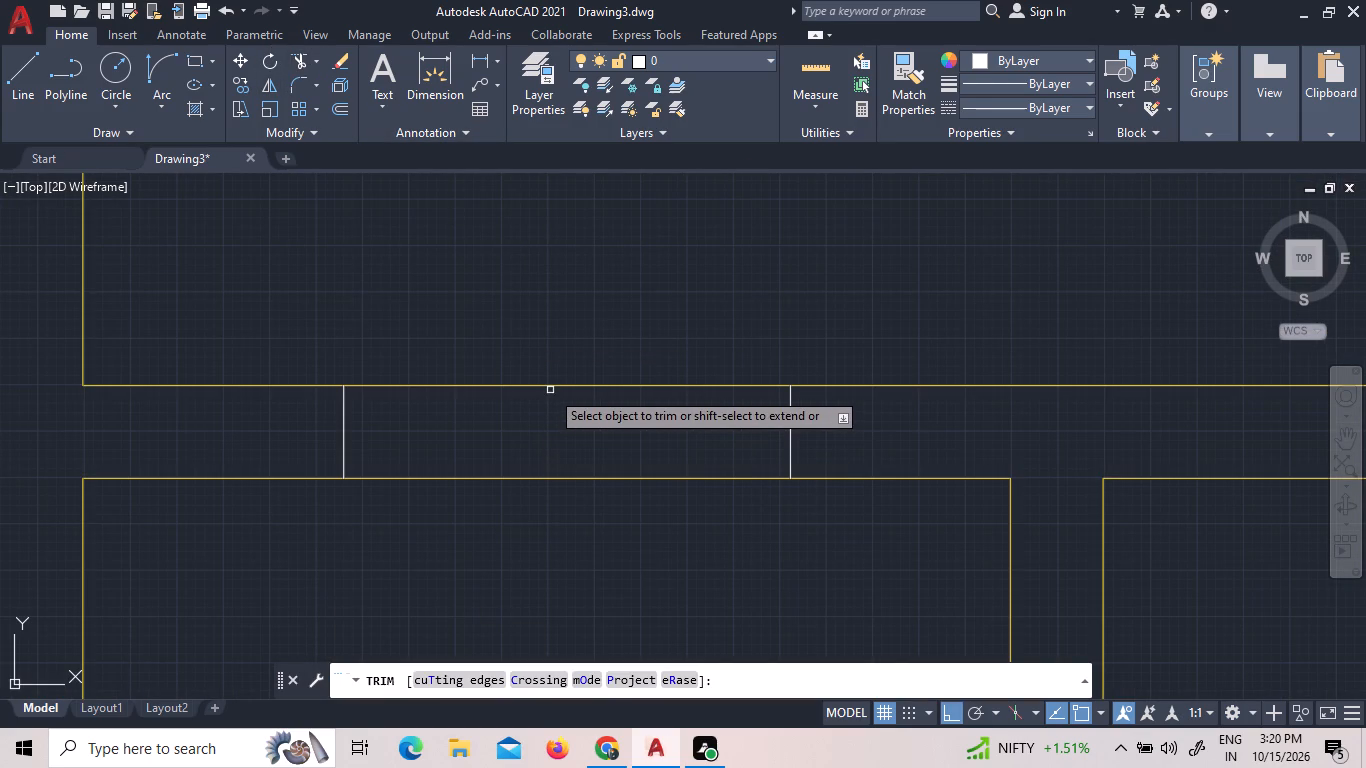
left_click(552, 388)
left_click(548, 478)
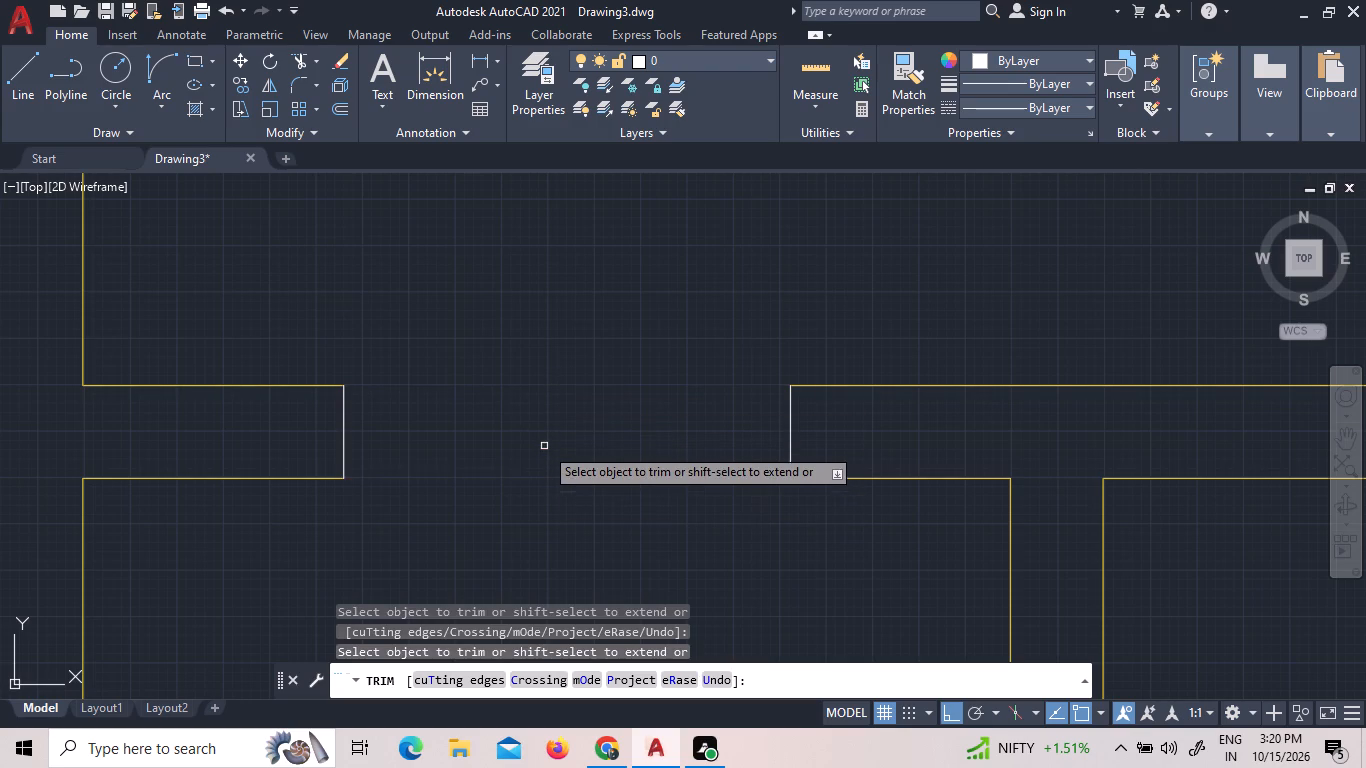
Draw a 5" vertical jamb line across the partition south of the western small room, a short way west of the dividing partition.
scroll(537, 427, "down", 7)
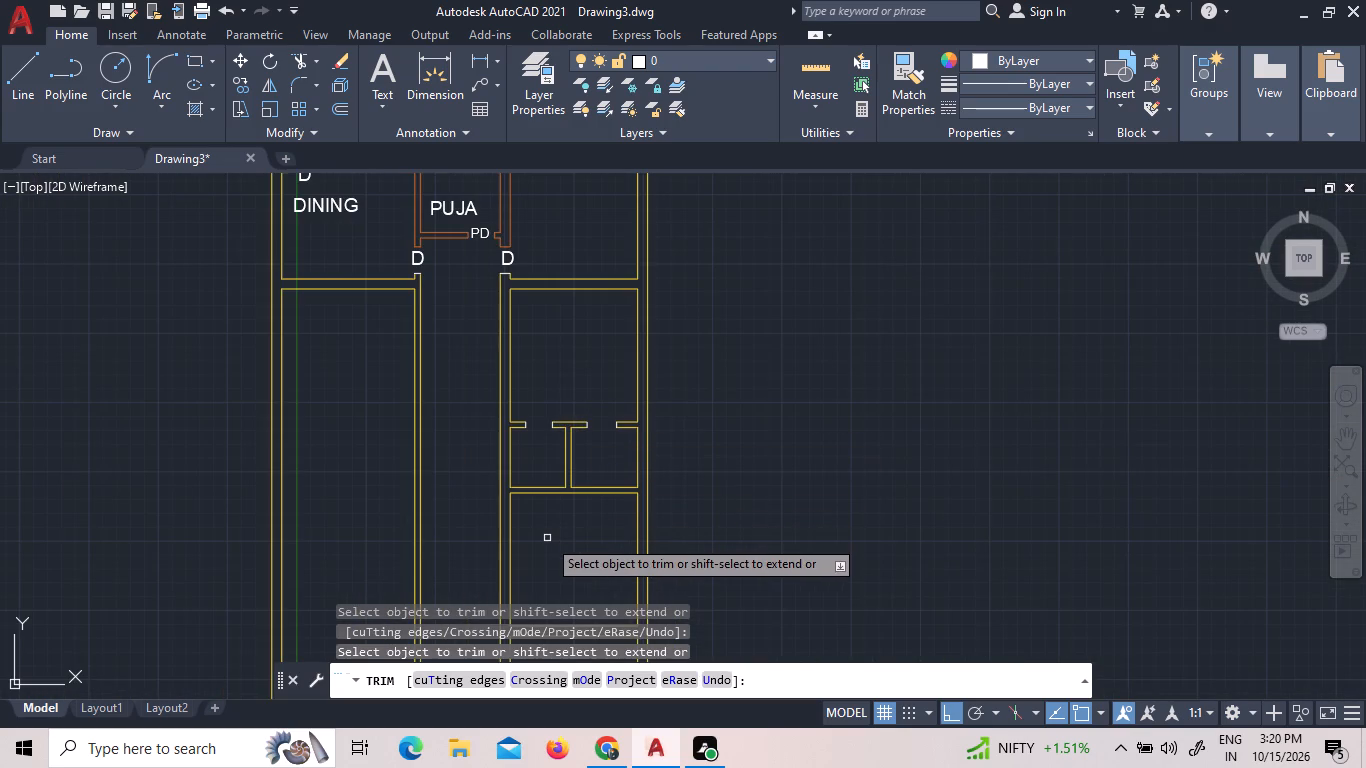
scroll(557, 551, "up", 1)
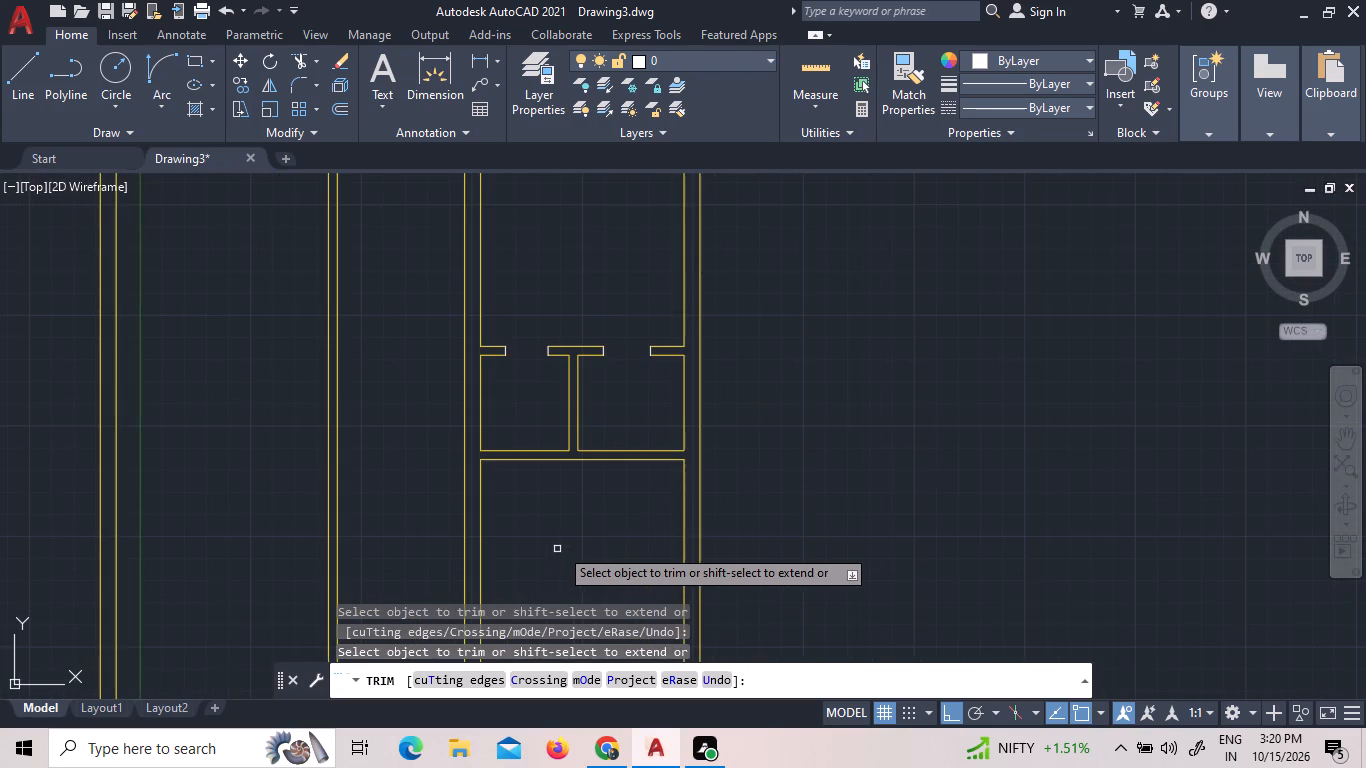
scroll(503, 478, "up", 1)
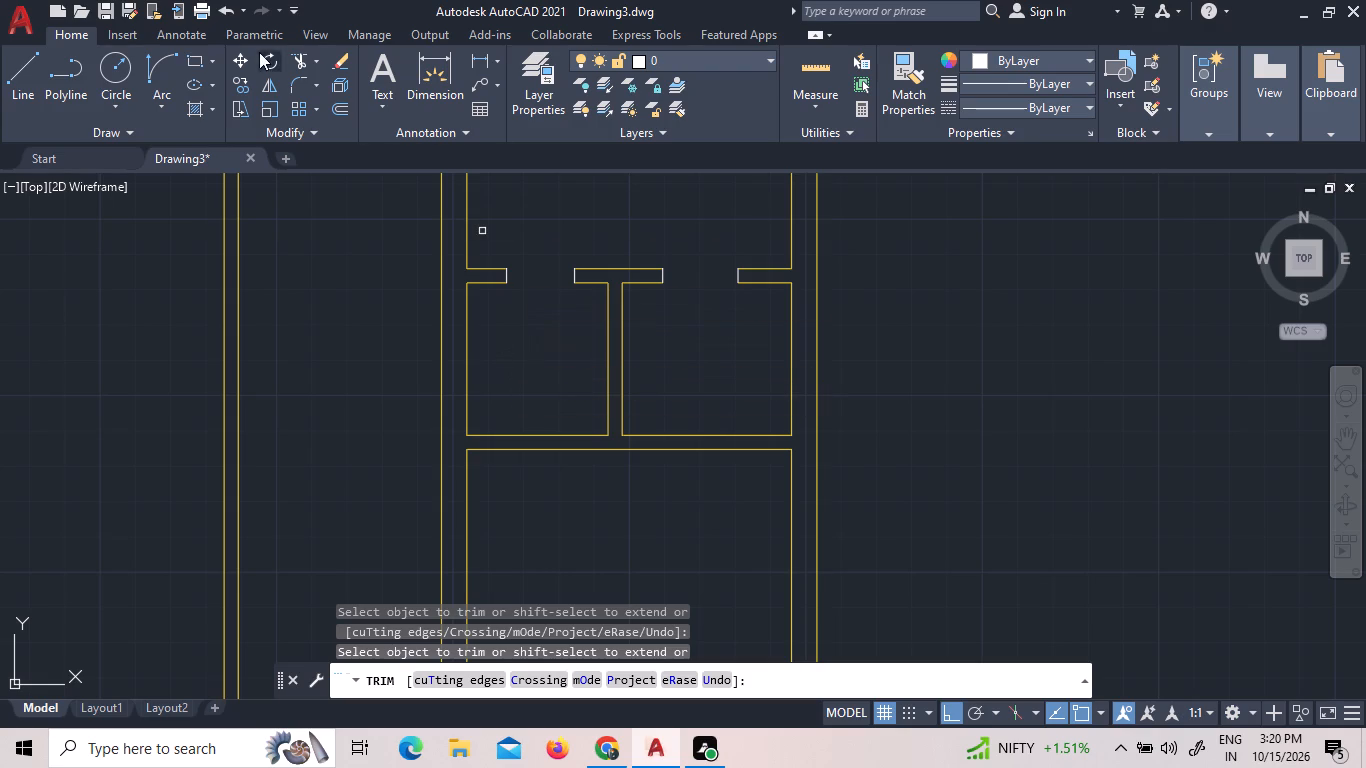
left_click(12, 87)
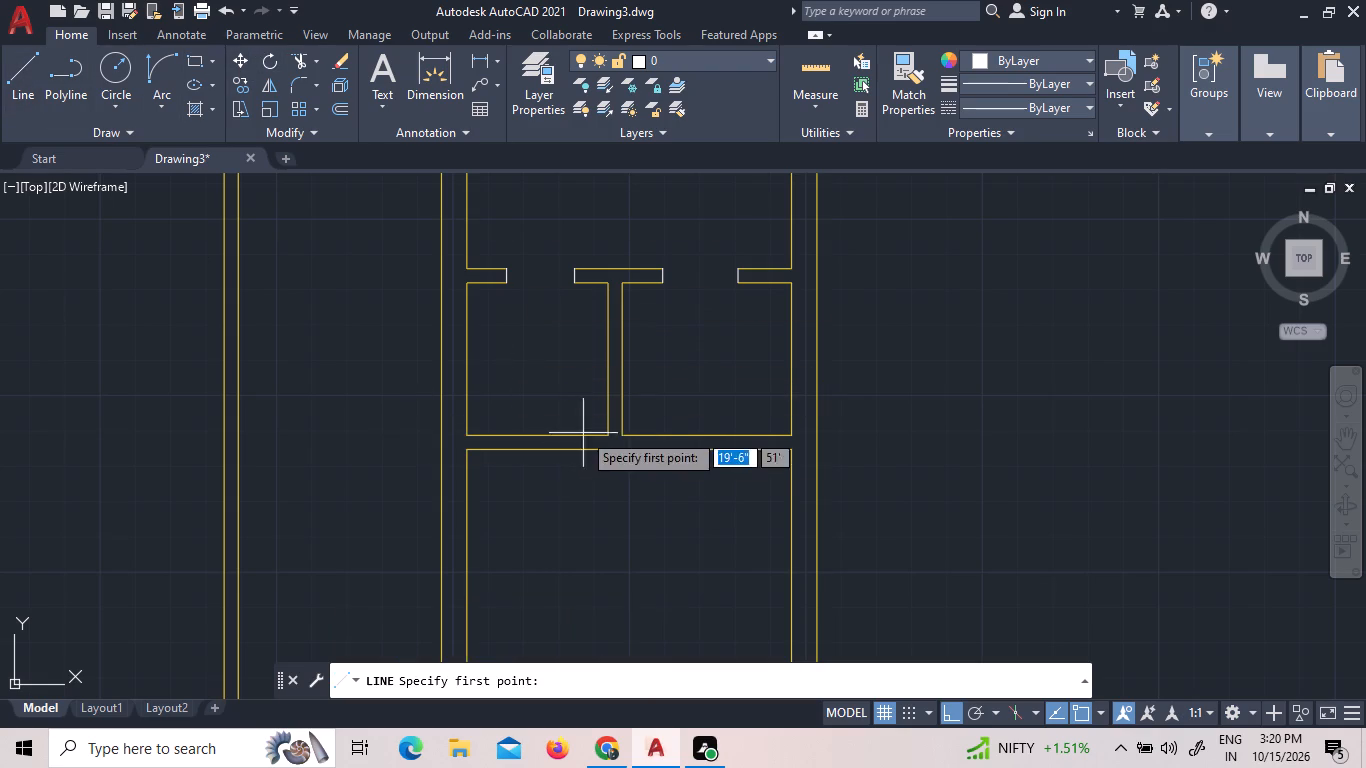
scroll(558, 433, "up", 3)
left_click(600, 436)
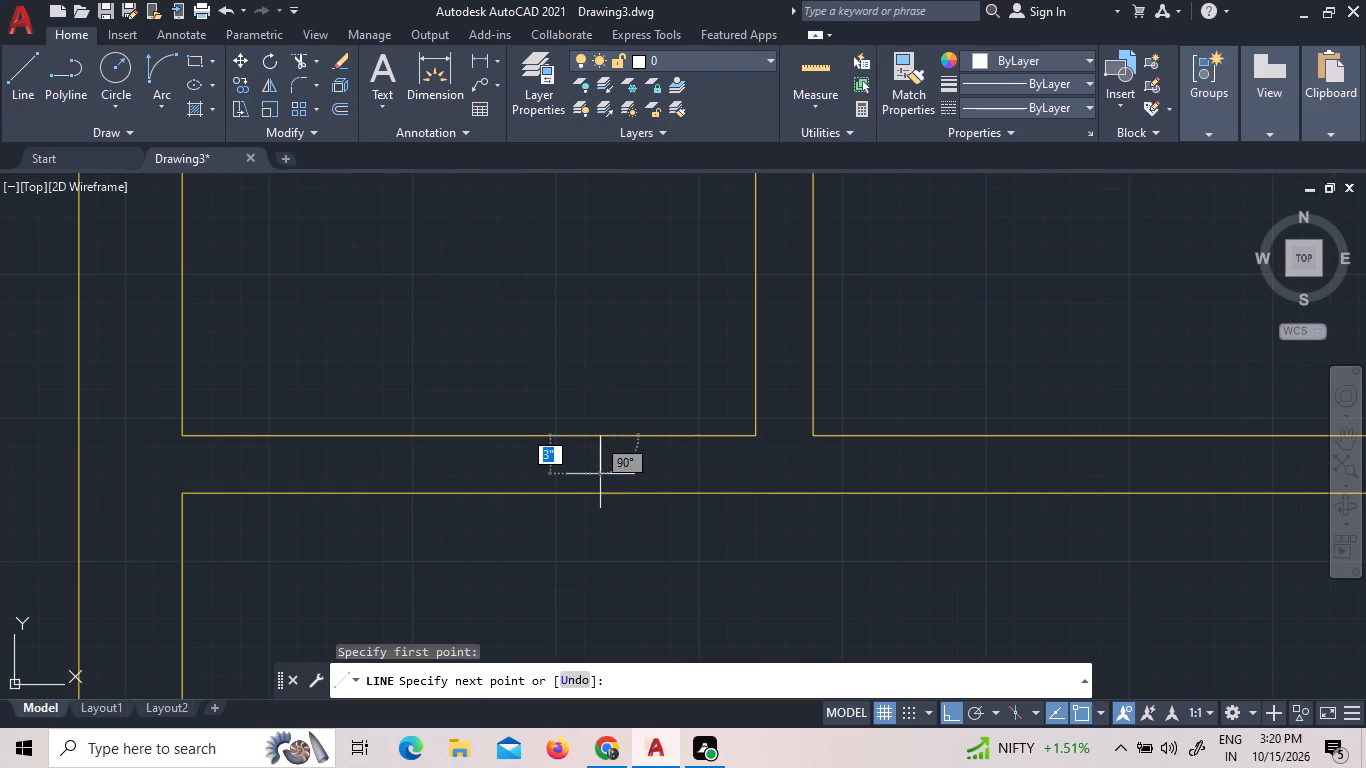
scroll(594, 501, "up", 3)
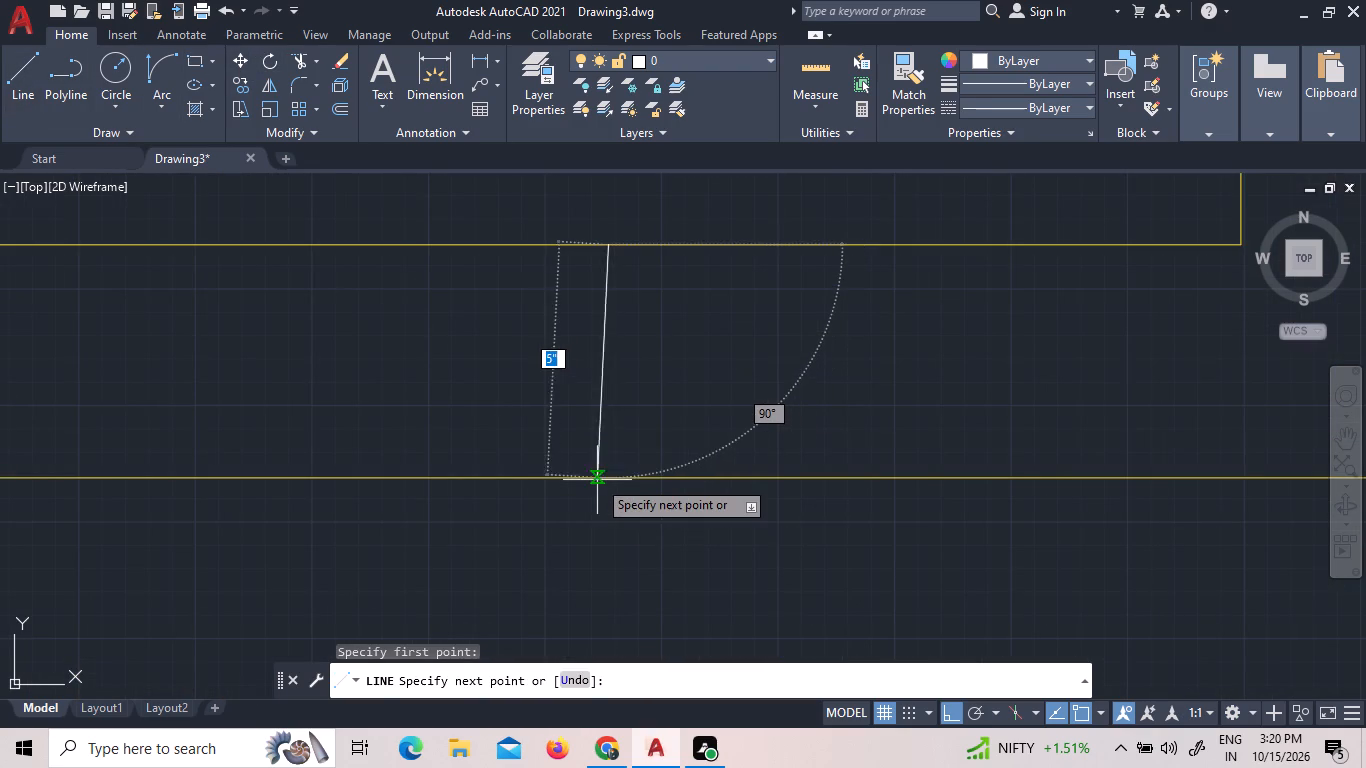
left_click(599, 479)
right_click(569, 378)
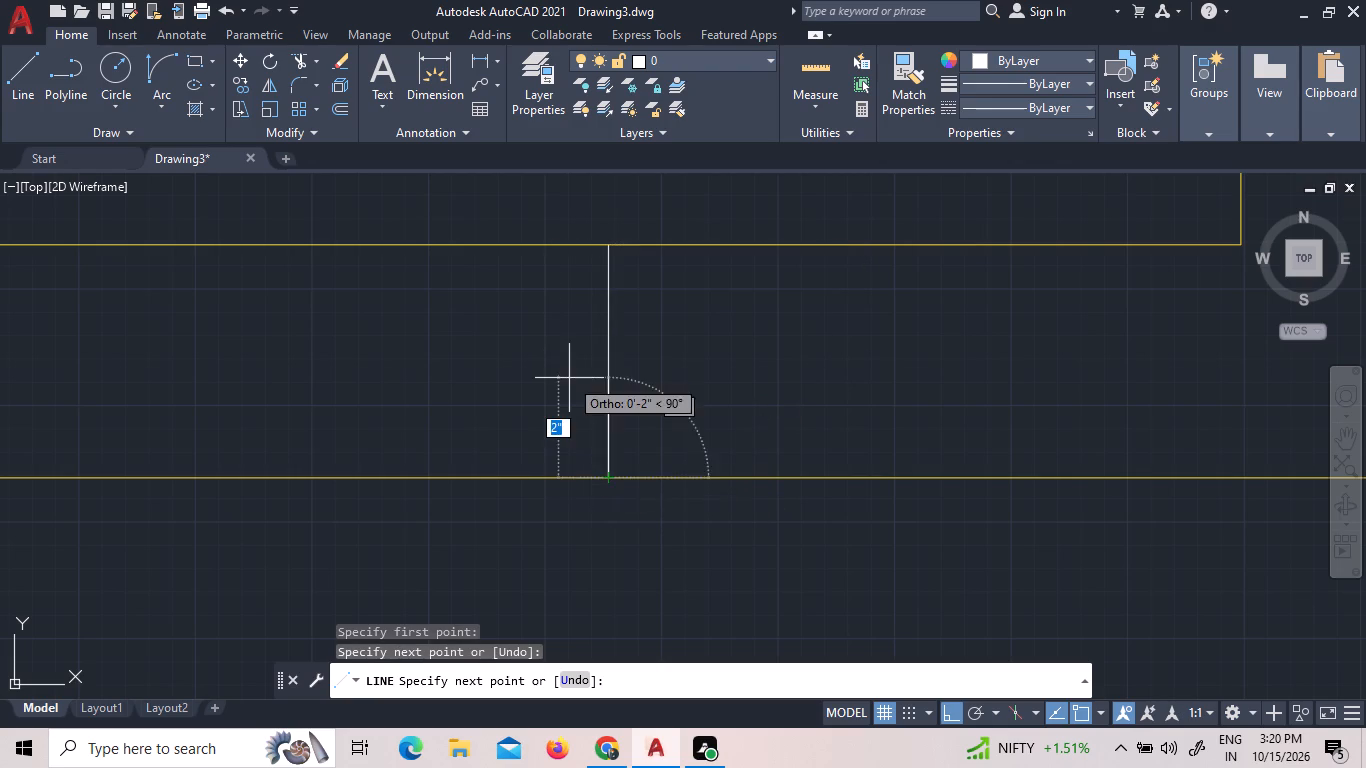
left_click(604, 395)
Draw a second 5" vertical jamb line across the same southern partition, about 1'10" west of the first one.
scroll(621, 437, "down", 3)
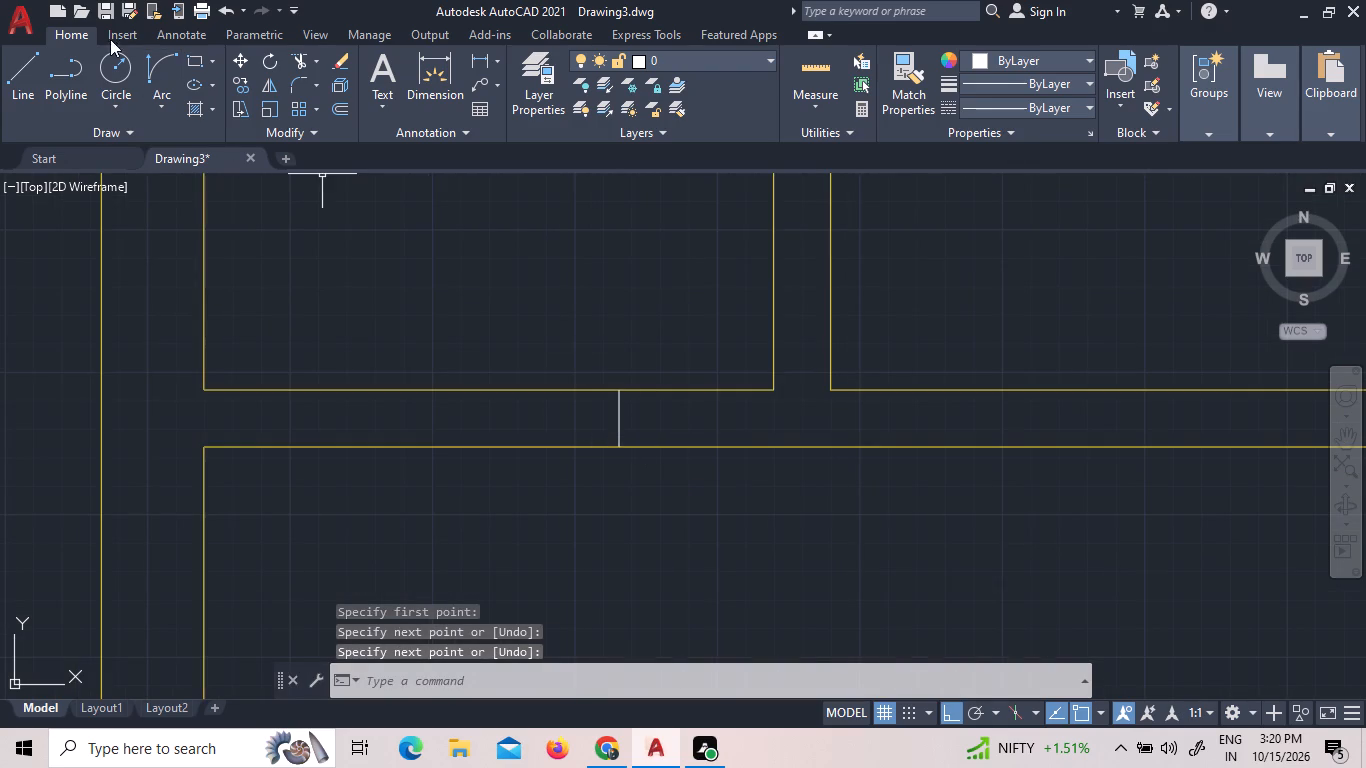
left_click(38, 61)
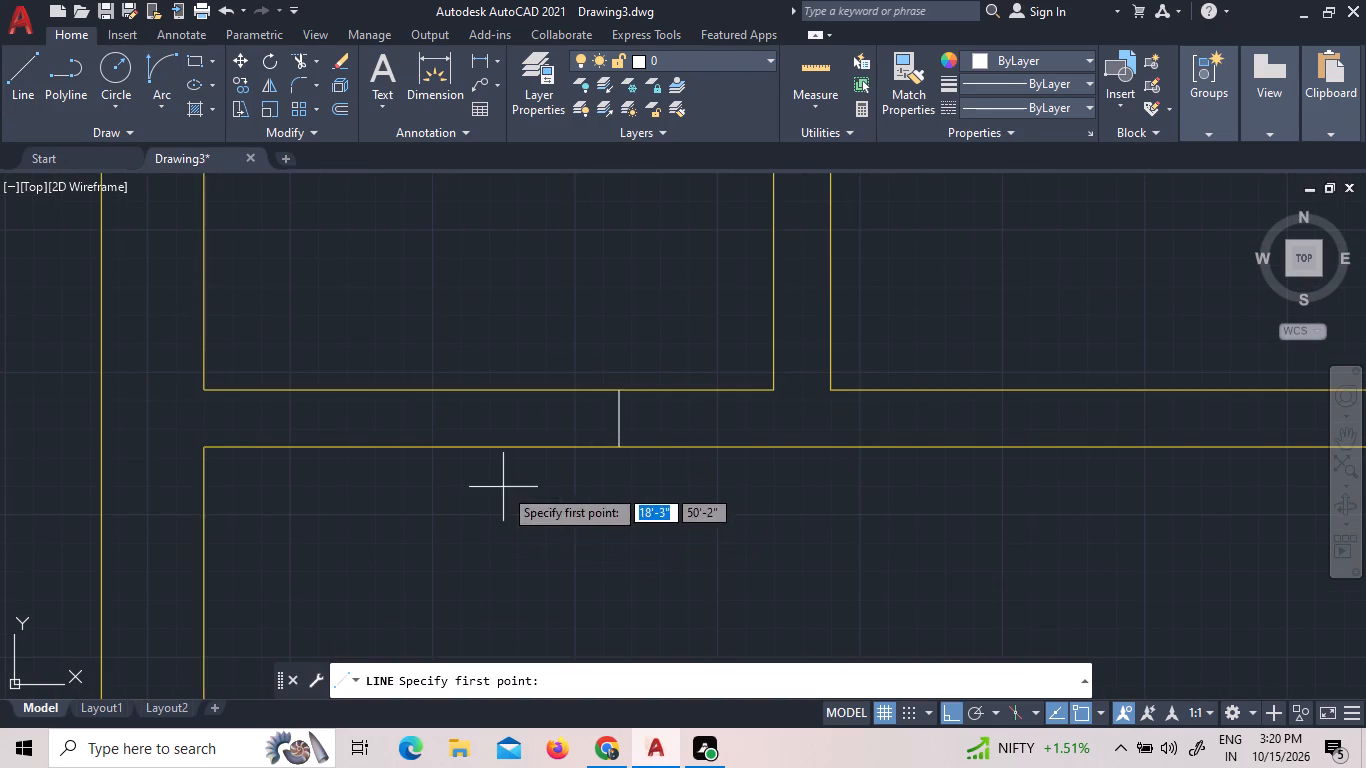
scroll(365, 394, "up", 3)
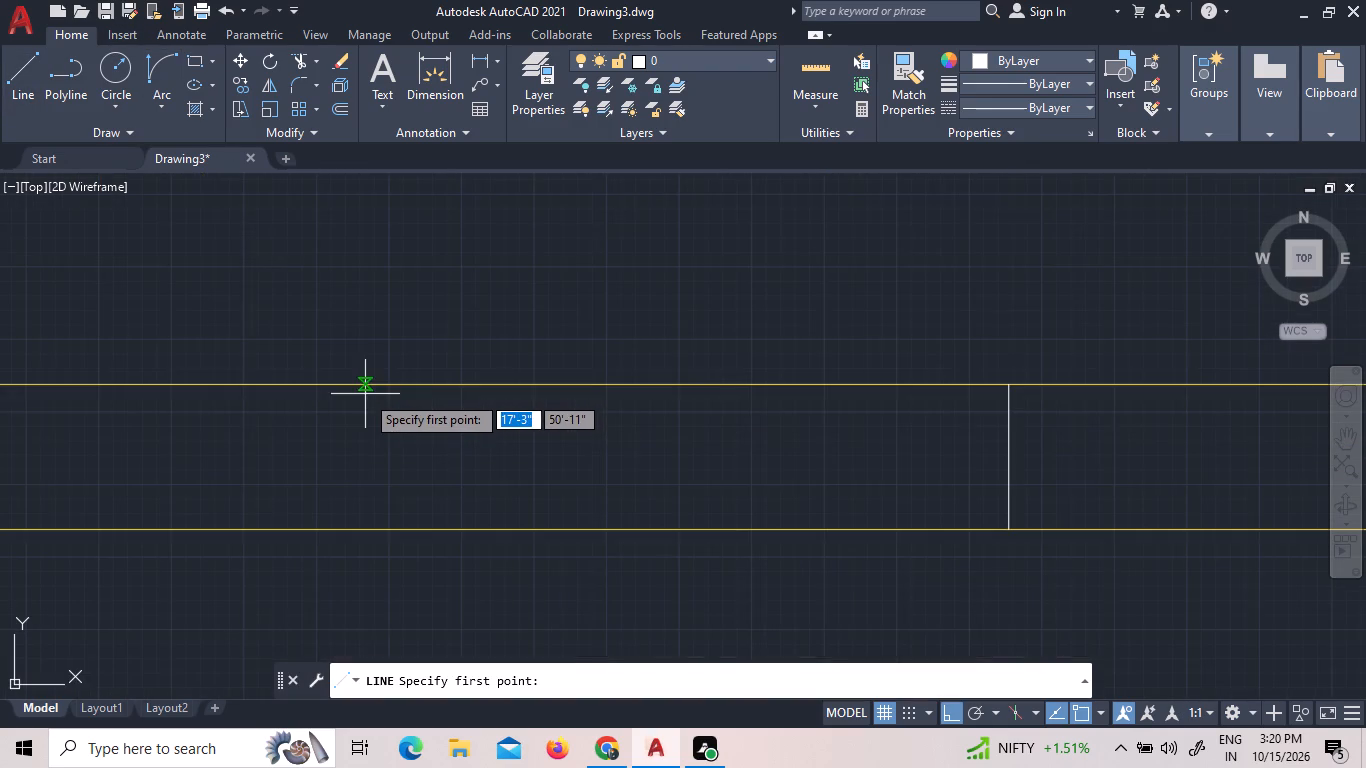
scroll(354, 384, "up", 3)
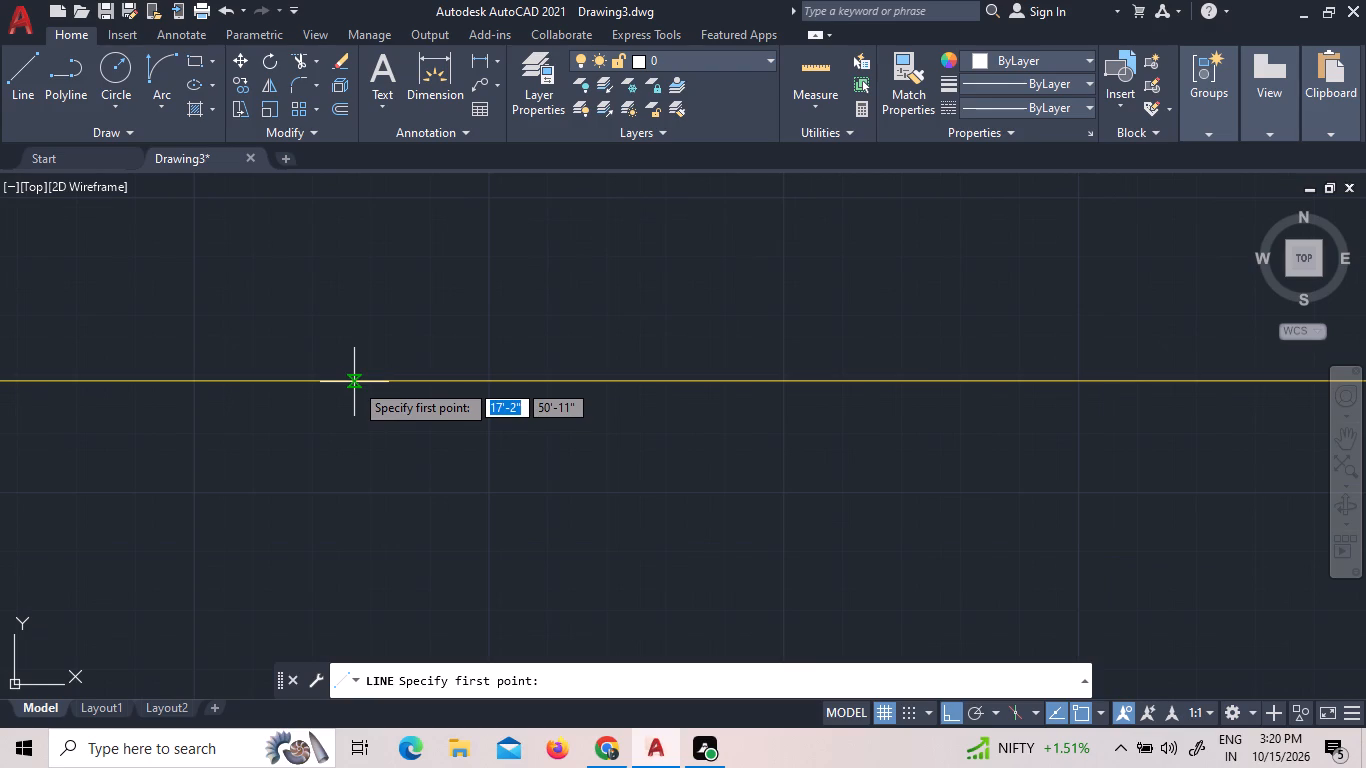
left_click(354, 382)
scroll(355, 549, "down", 3)
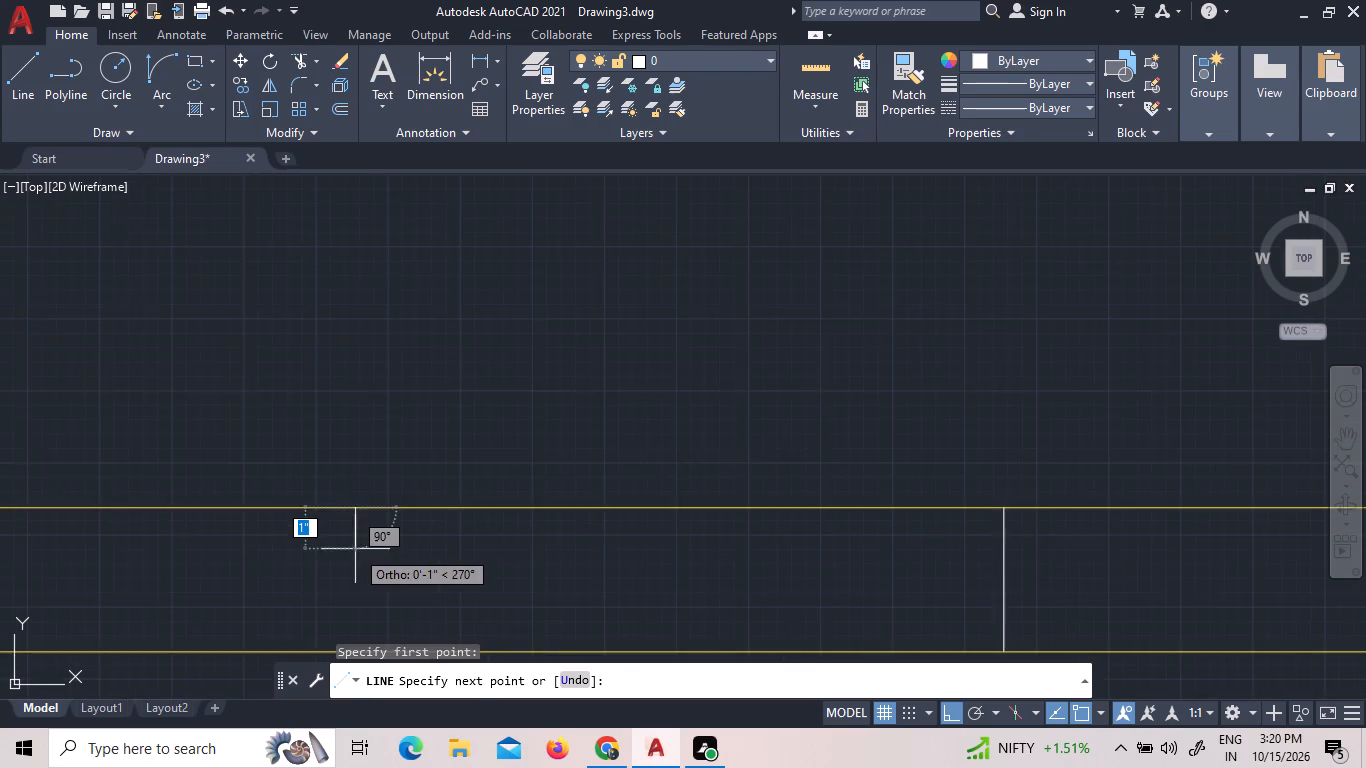
scroll(355, 549, "down", 4)
scroll(347, 582, "up", 1)
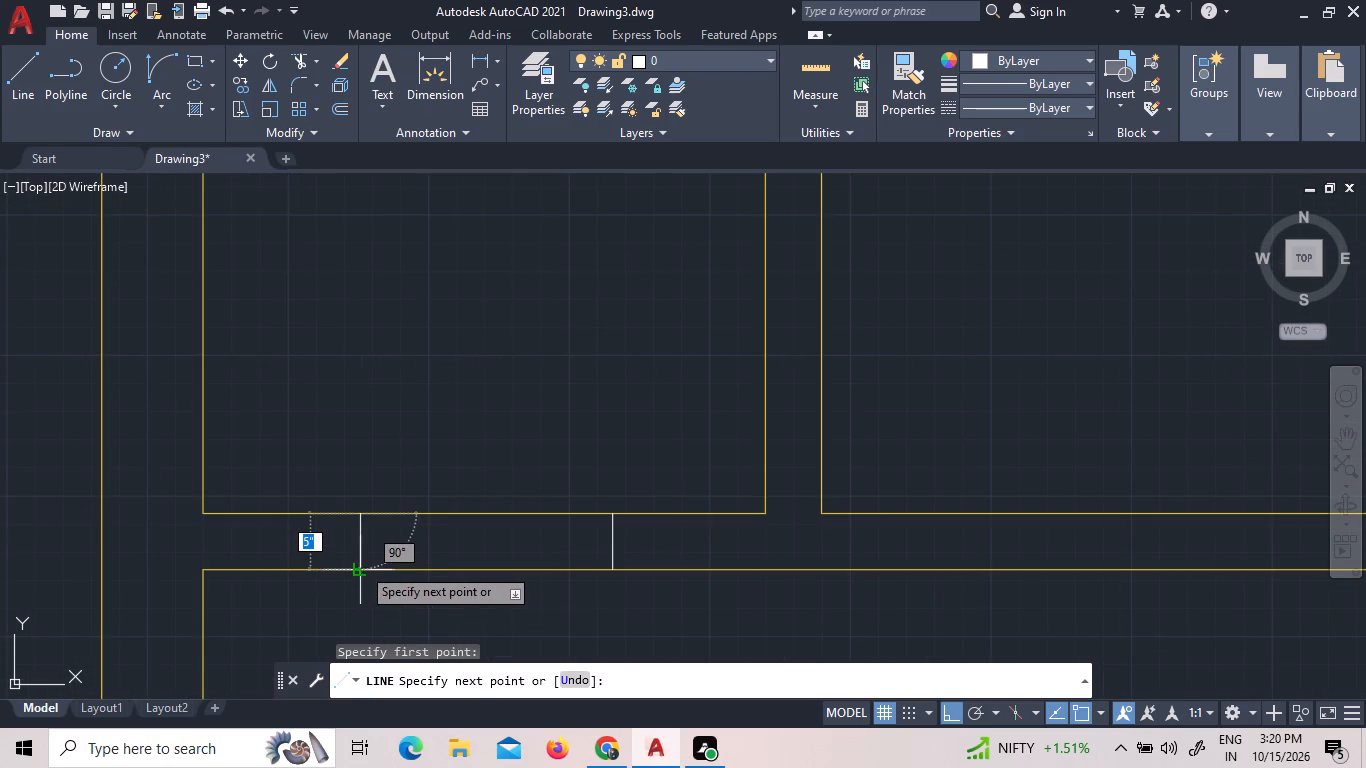
scroll(362, 565, "up", 3)
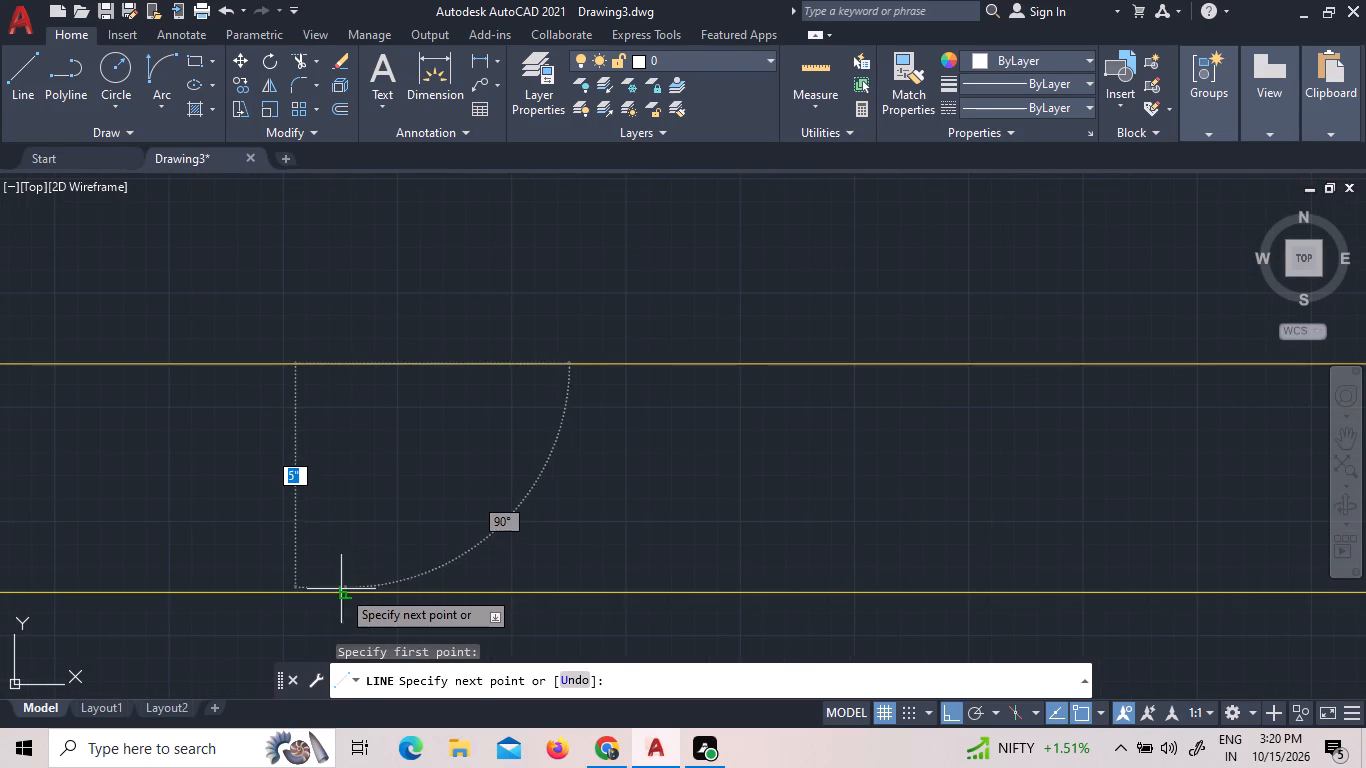
scroll(341, 591, "up", 3)
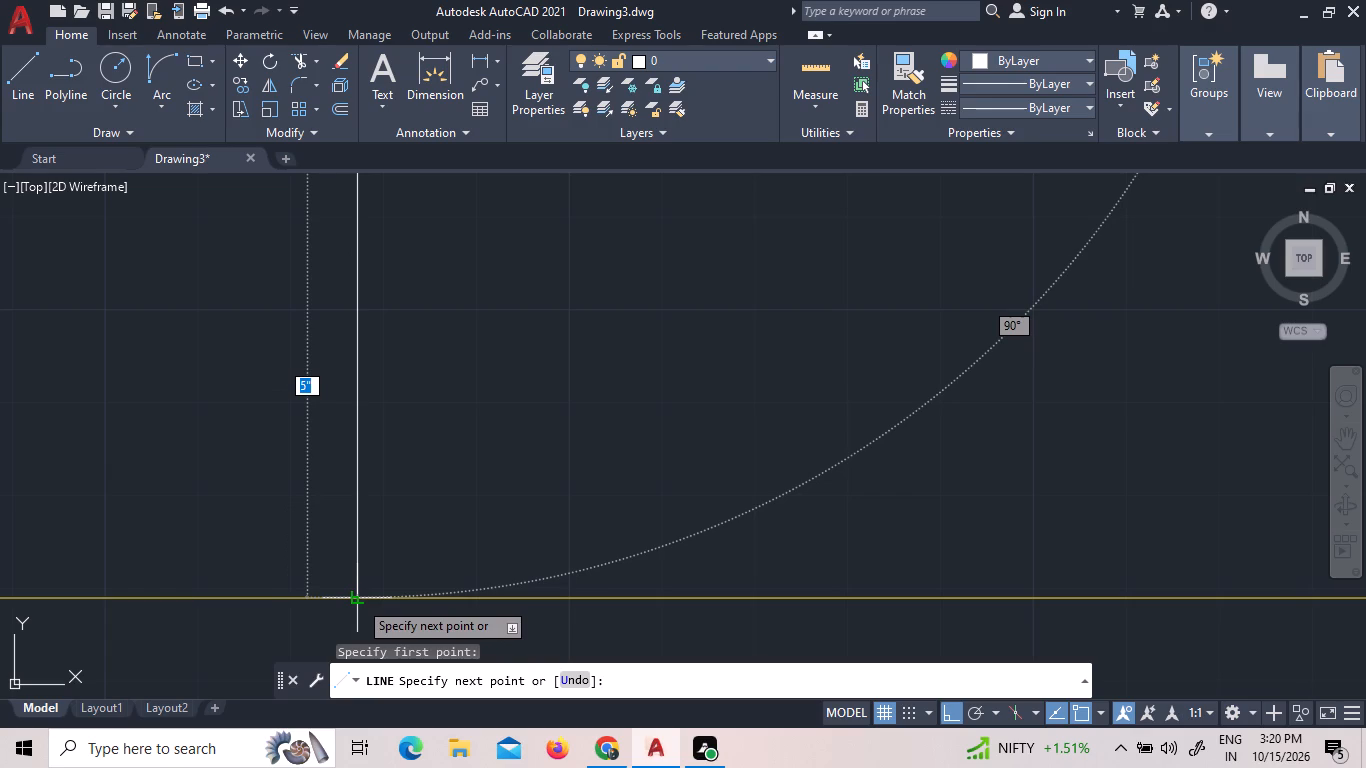
left_click(358, 600)
right_click(362, 592)
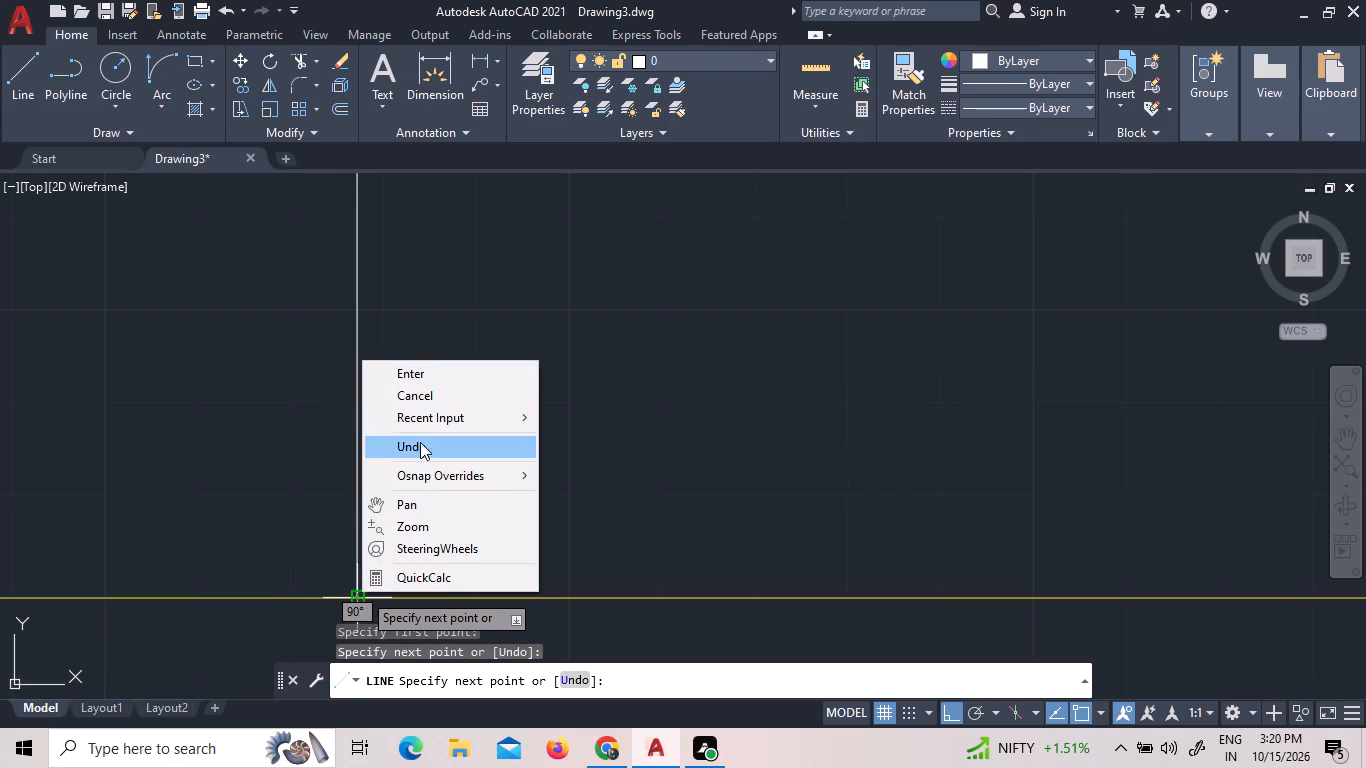
left_click(433, 378)
Trim both southern partition lines between the two jamb lines to open a doorway south of the western small room.
scroll(435, 378, "down", 7)
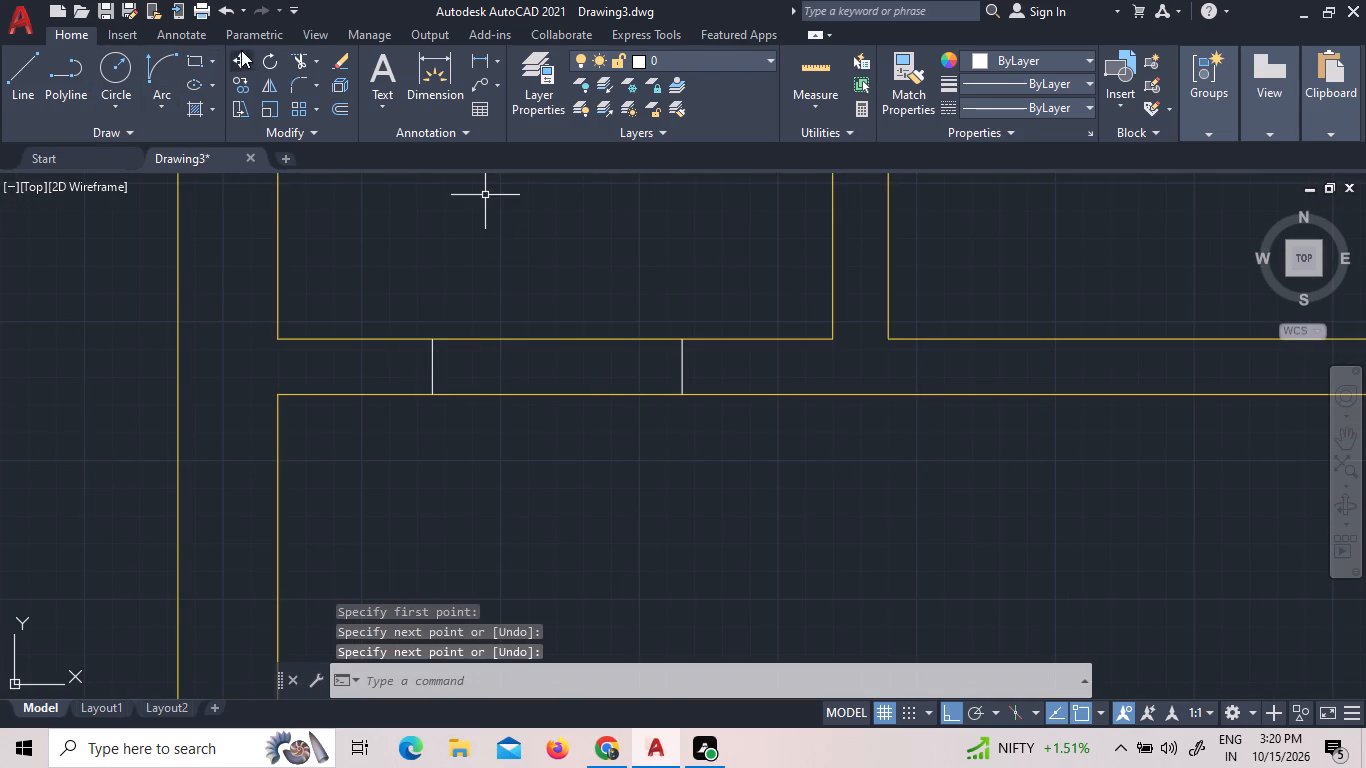
left_click(299, 60)
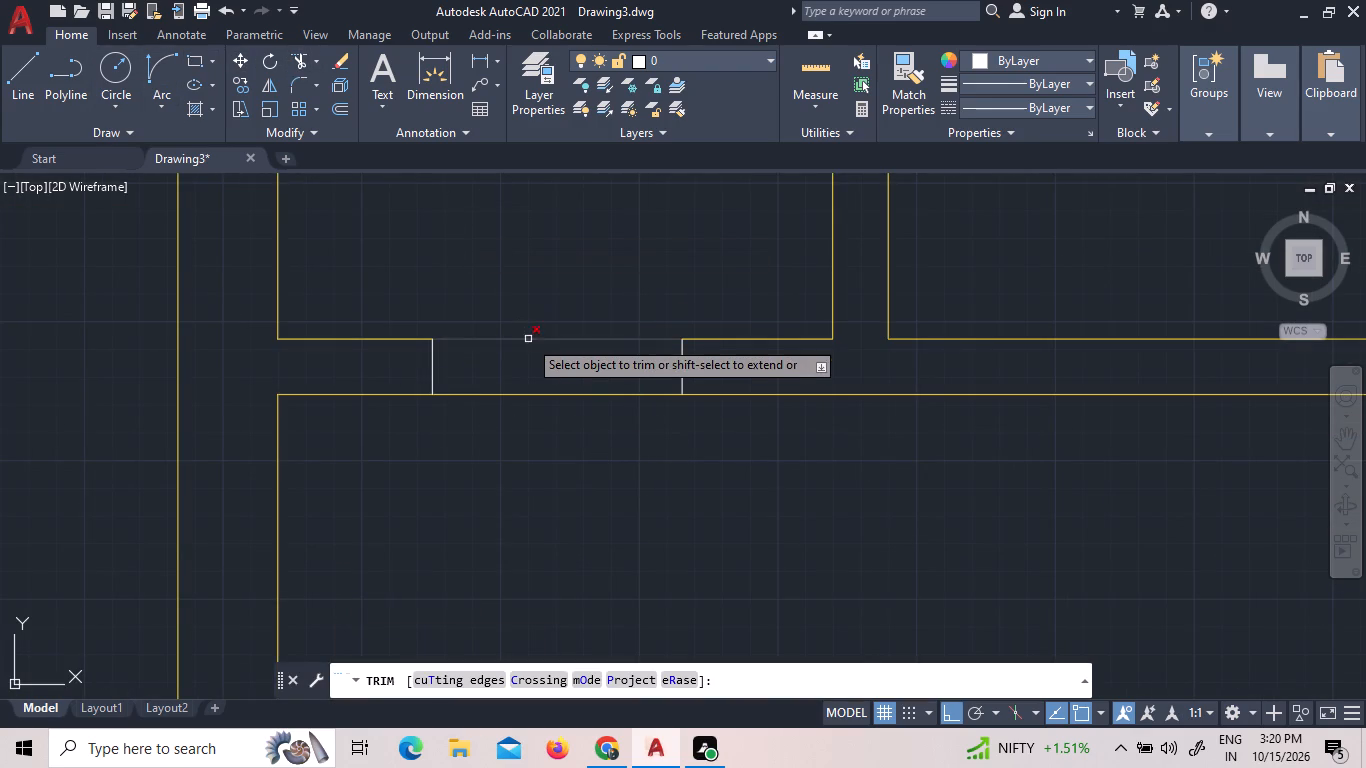
left_click(528, 339)
left_click(529, 394)
Trim the east face of the 9" wall on the western small room's west side, between its north and south partitions.
scroll(561, 448, "down", 3)
left_click(494, 344)
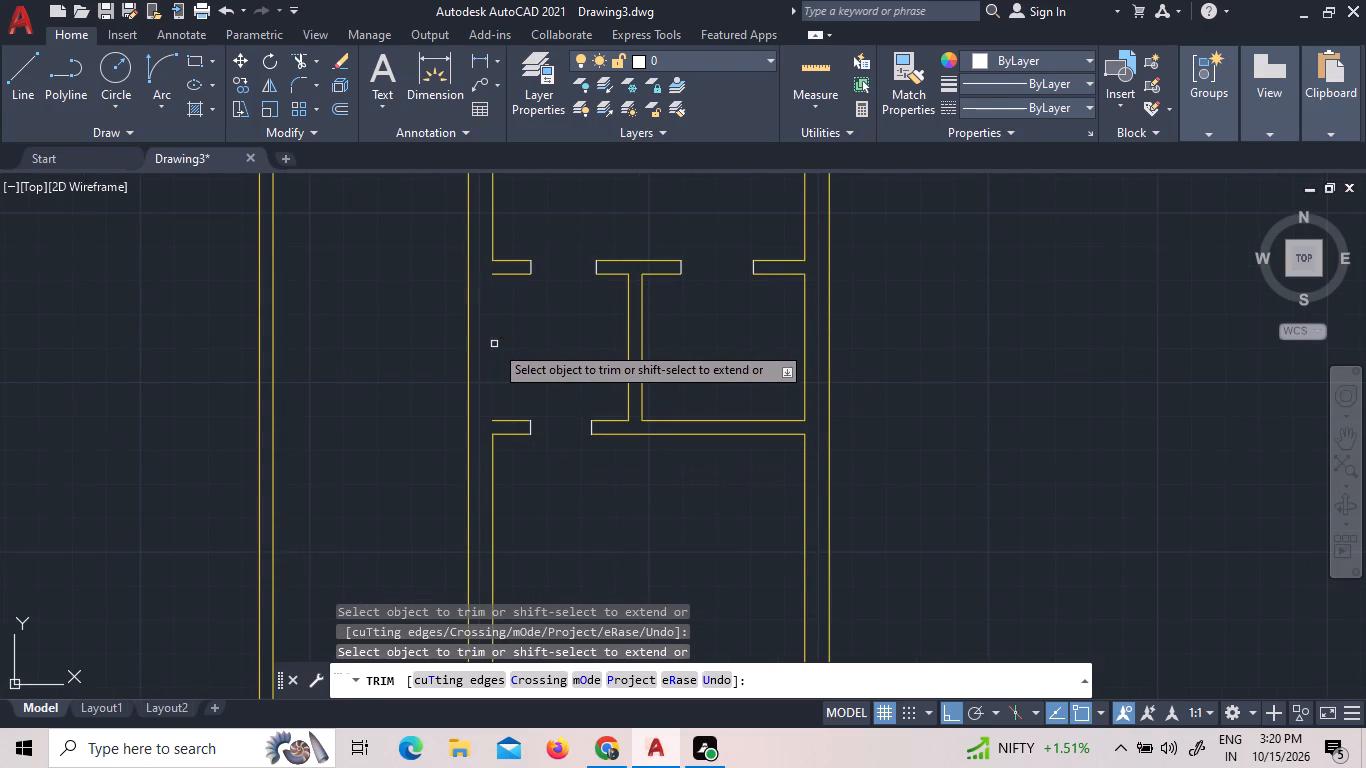
right_click(504, 289)
left_click(529, 311)
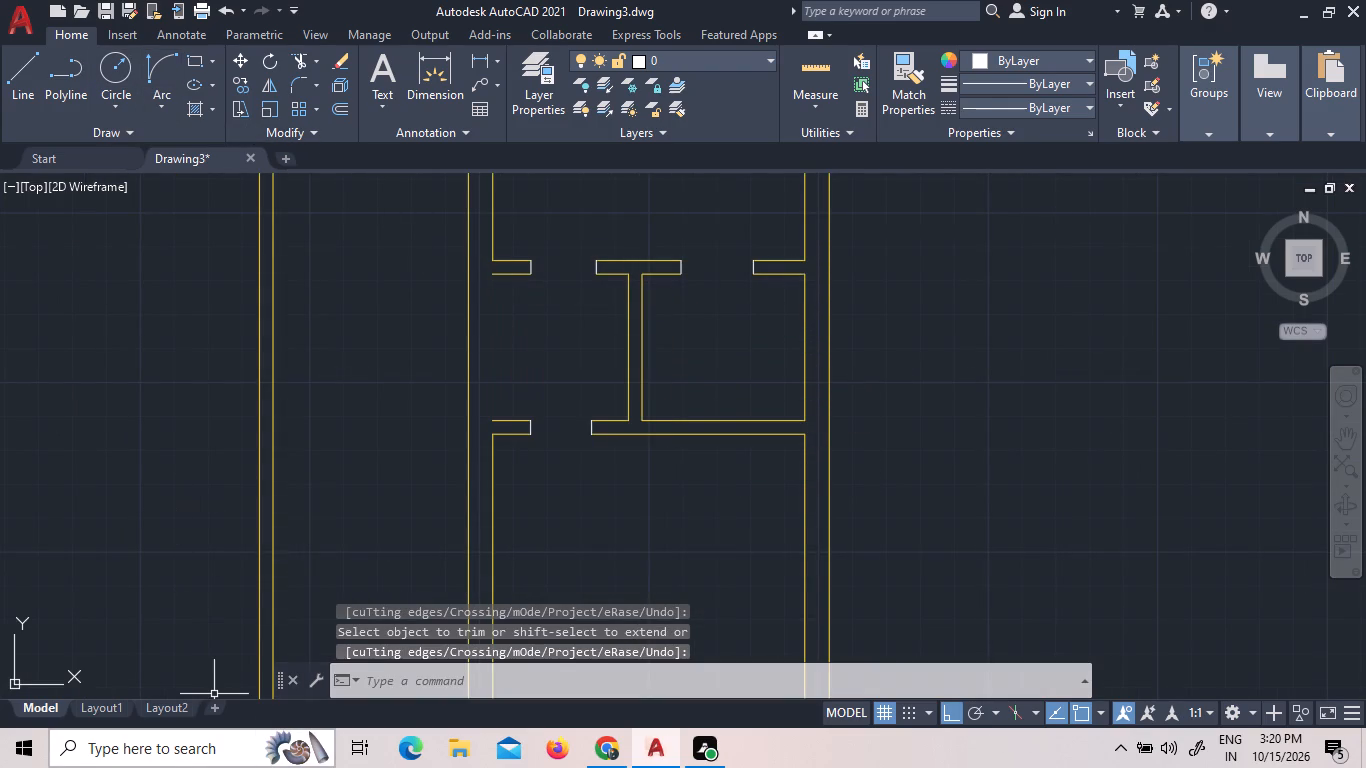
Extend the room-side lines of the north and south partition stubs west to the far face of the 9" wall.
type("EX")
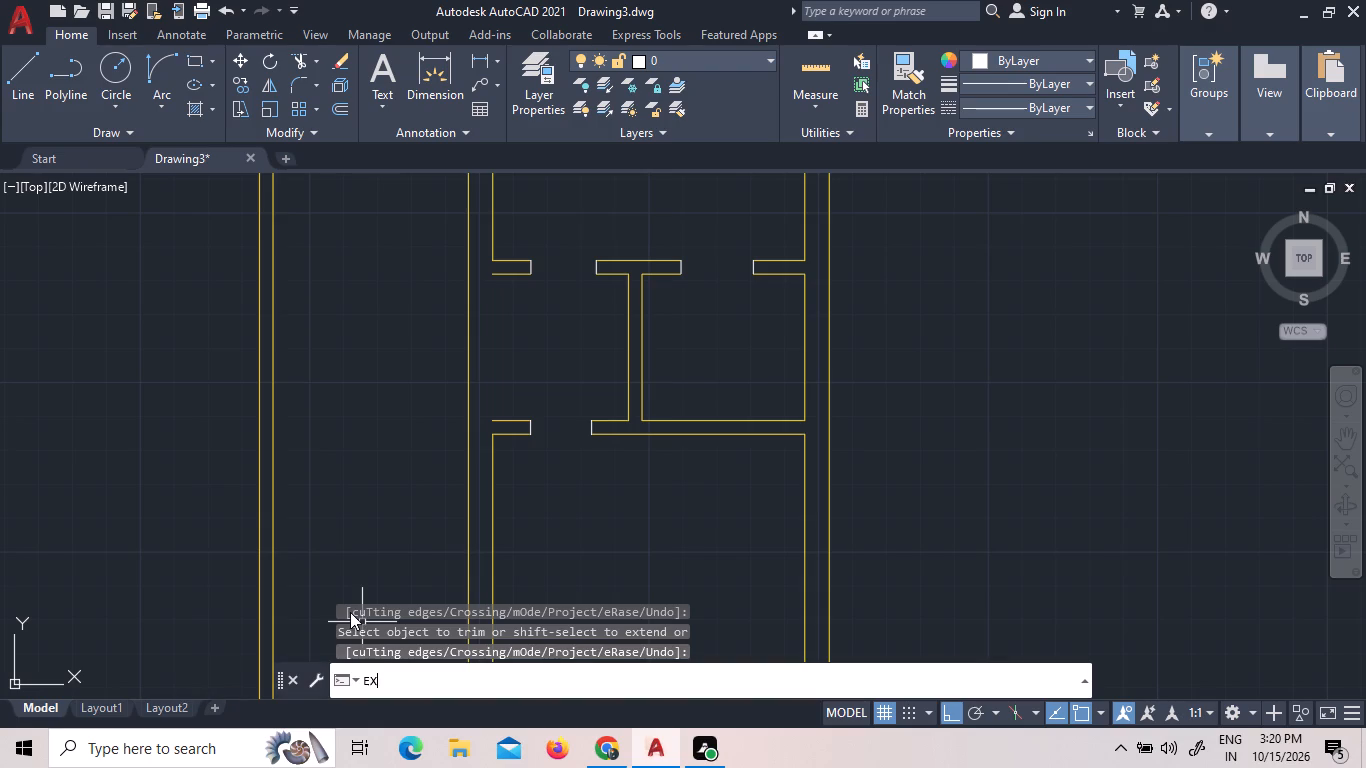
key("space")
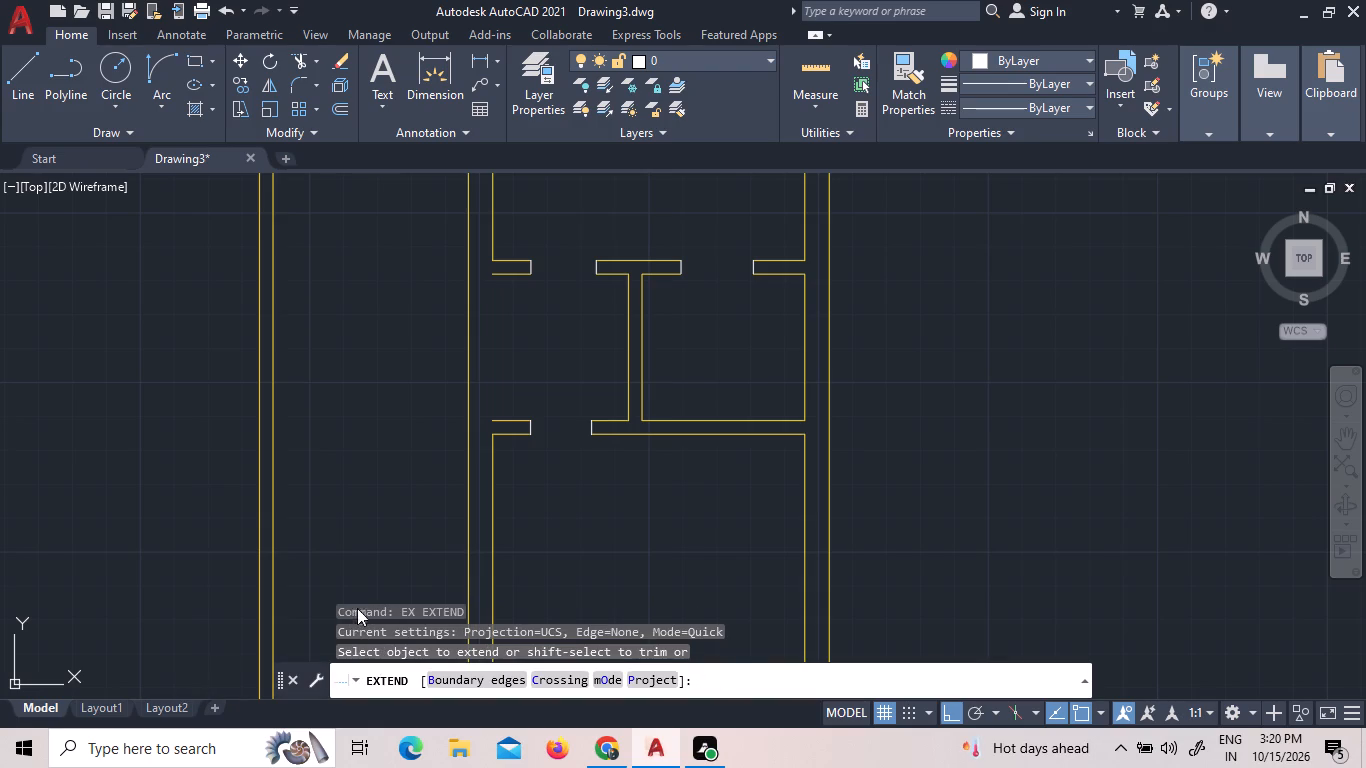
left_click(508, 275)
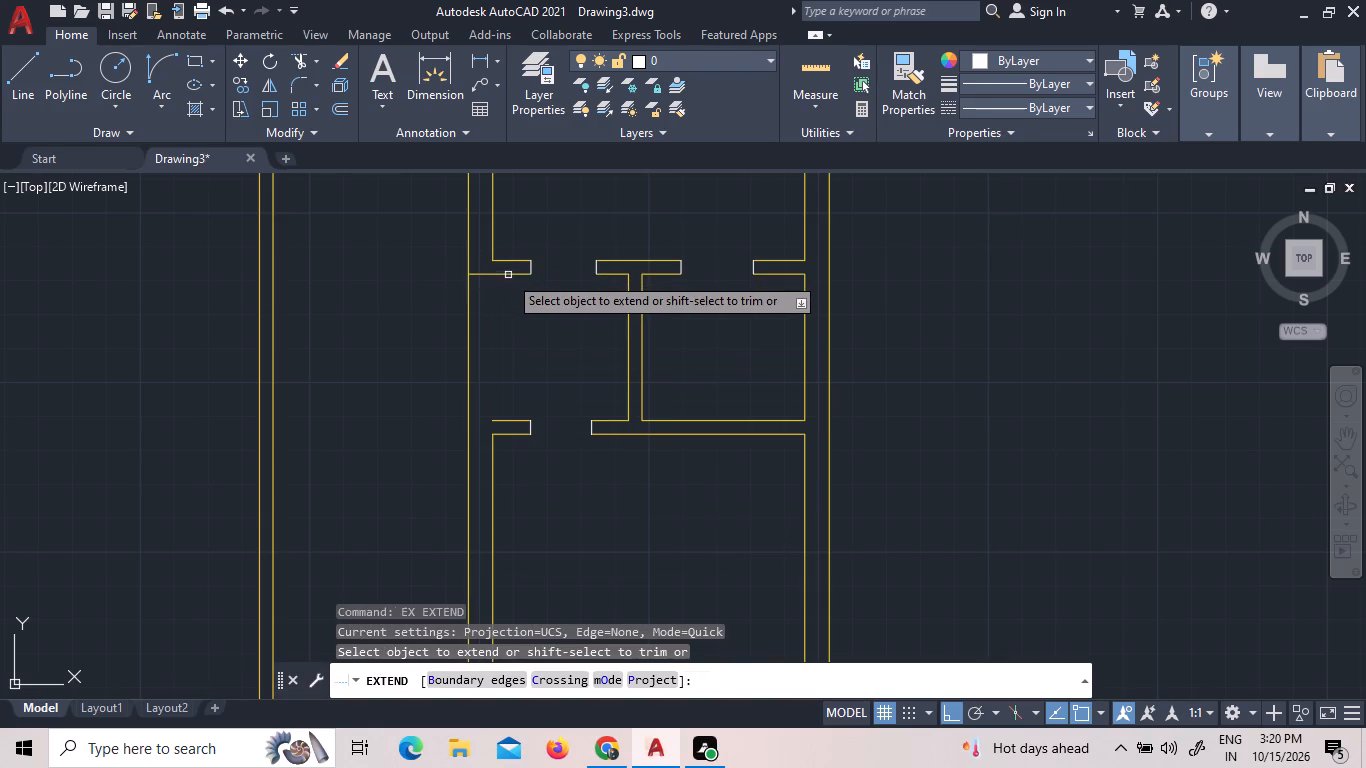
left_click(505, 420)
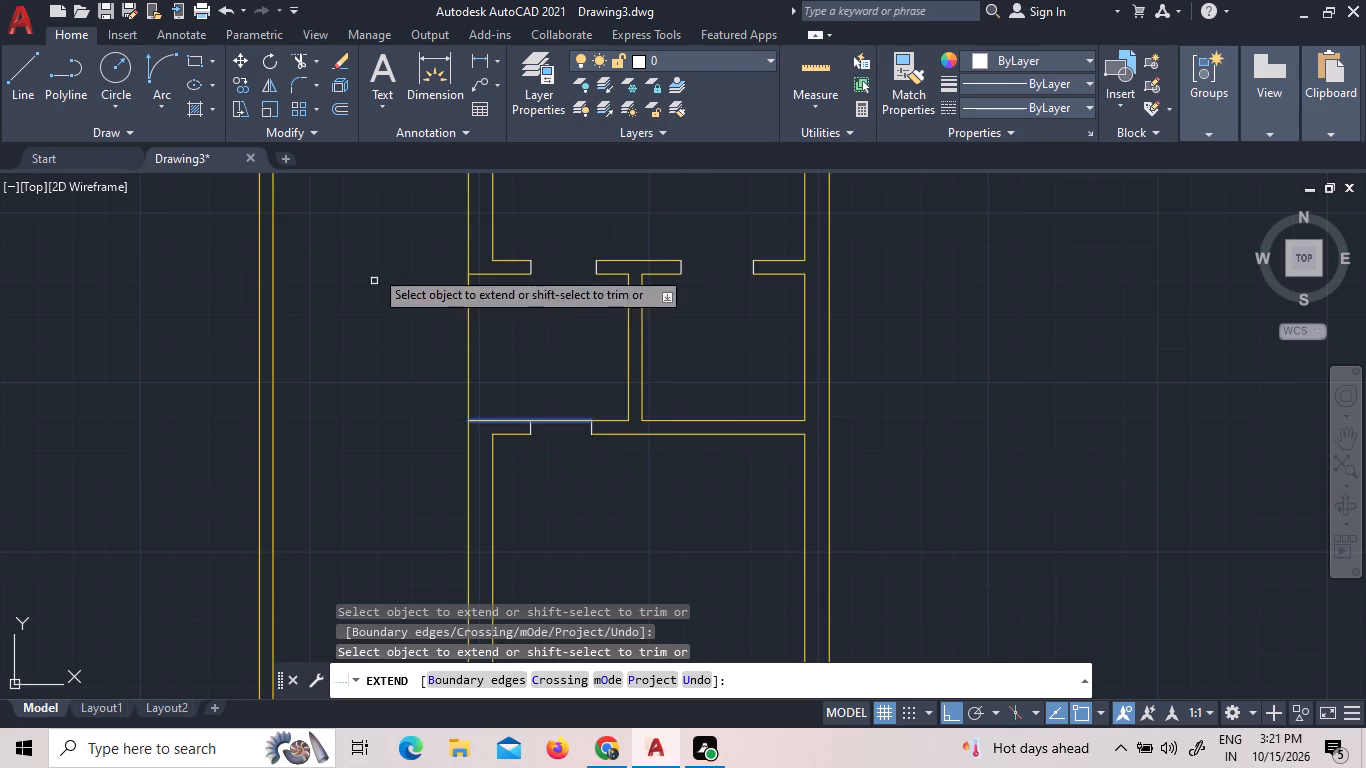
Trim the west face of the 9" wall between the two extended partition lines to open the room's west side.
left_click(294, 60)
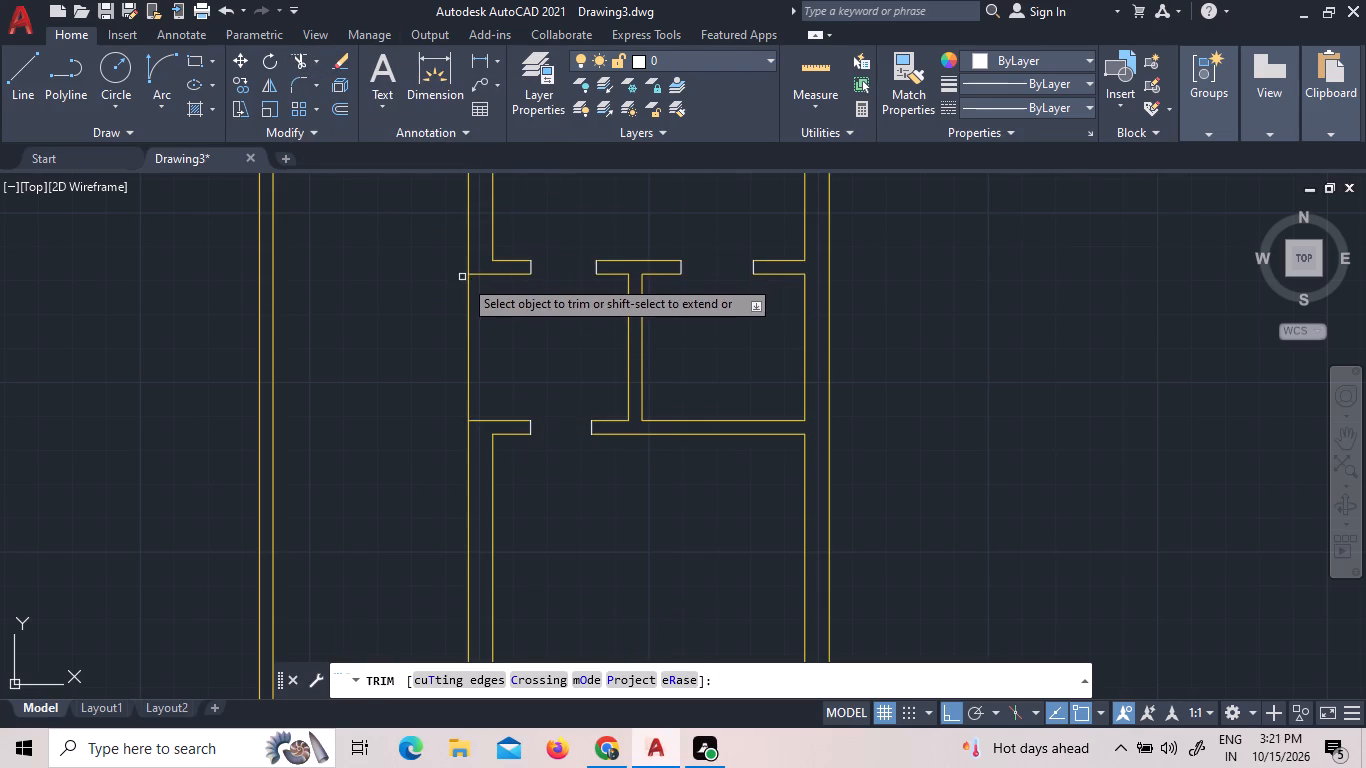
left_click(468, 290)
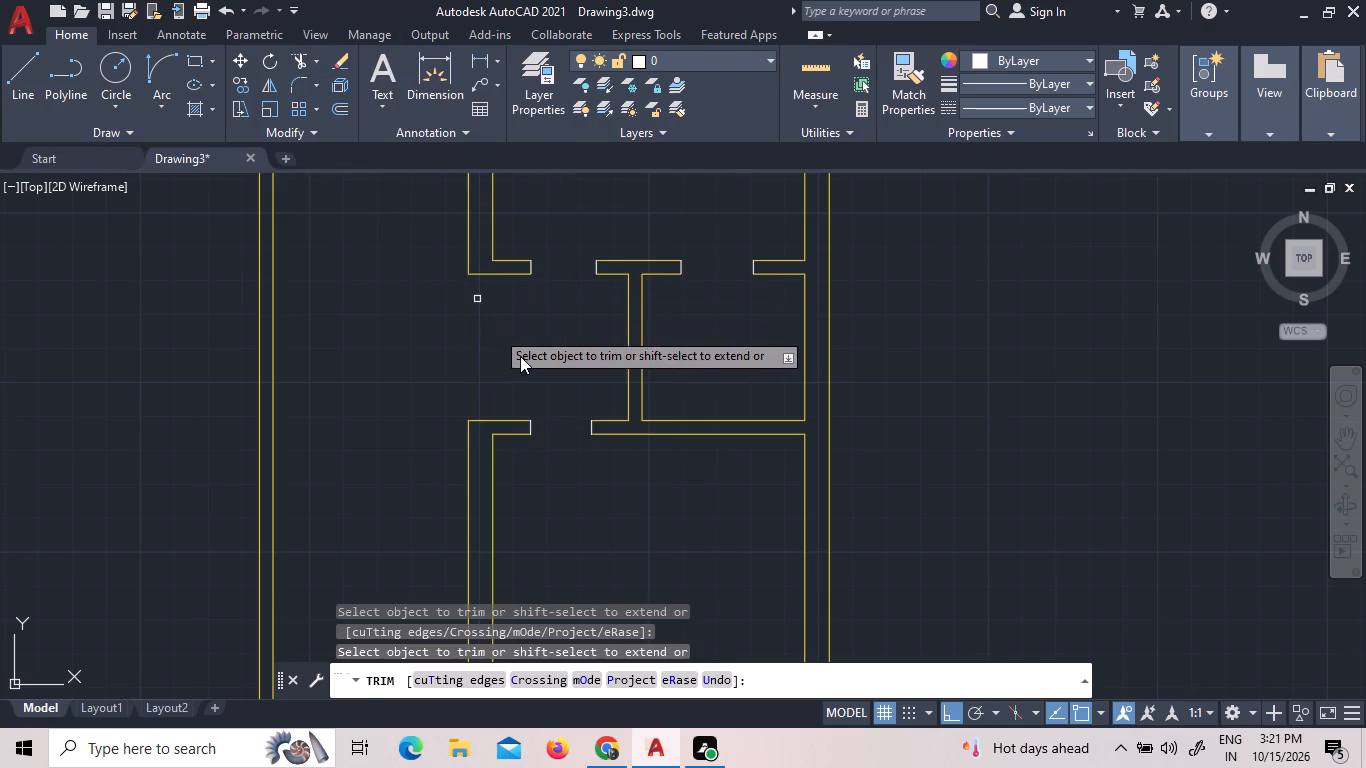
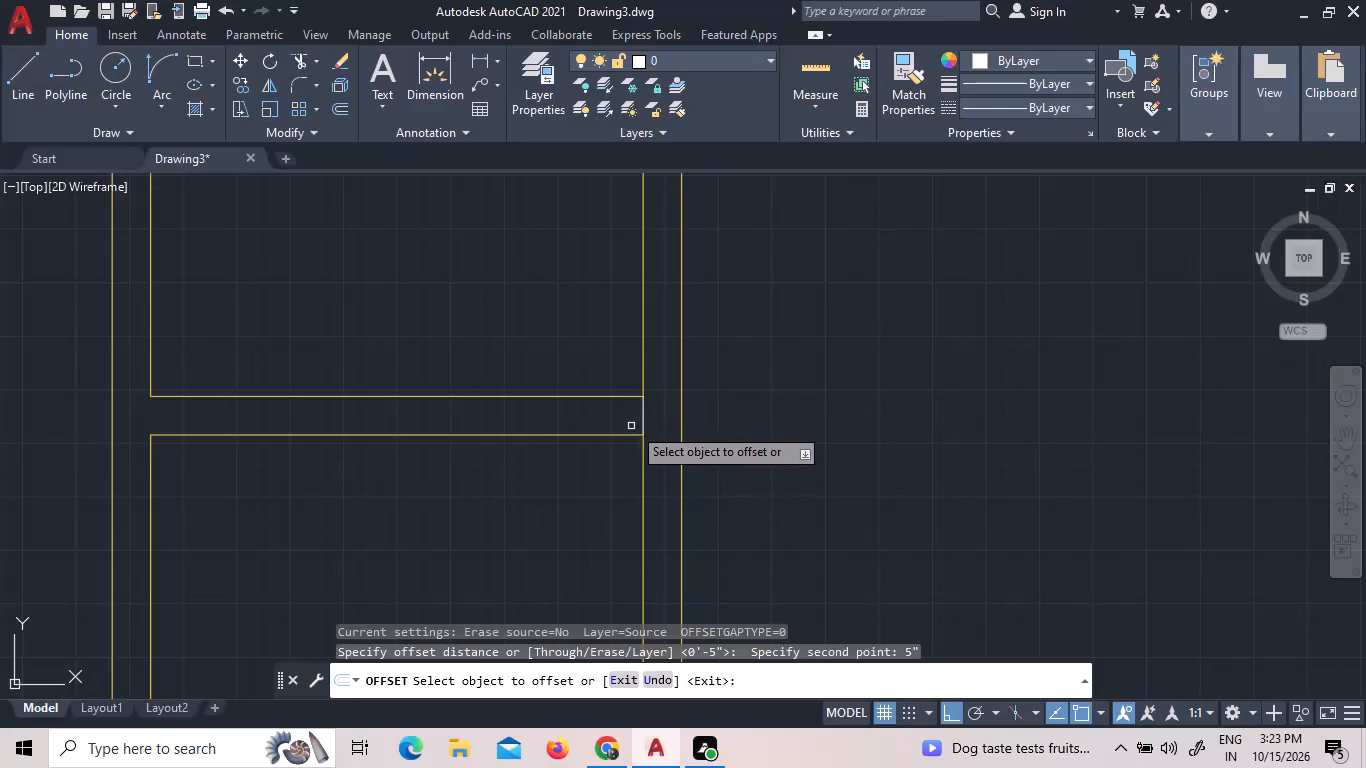
Offset the line at the east end of the southernmost 9" partition 5" west, and offset that copy 3' west to mark the door jambs.
left_click(645, 421)
left_click(593, 416)
right_click(597, 412)
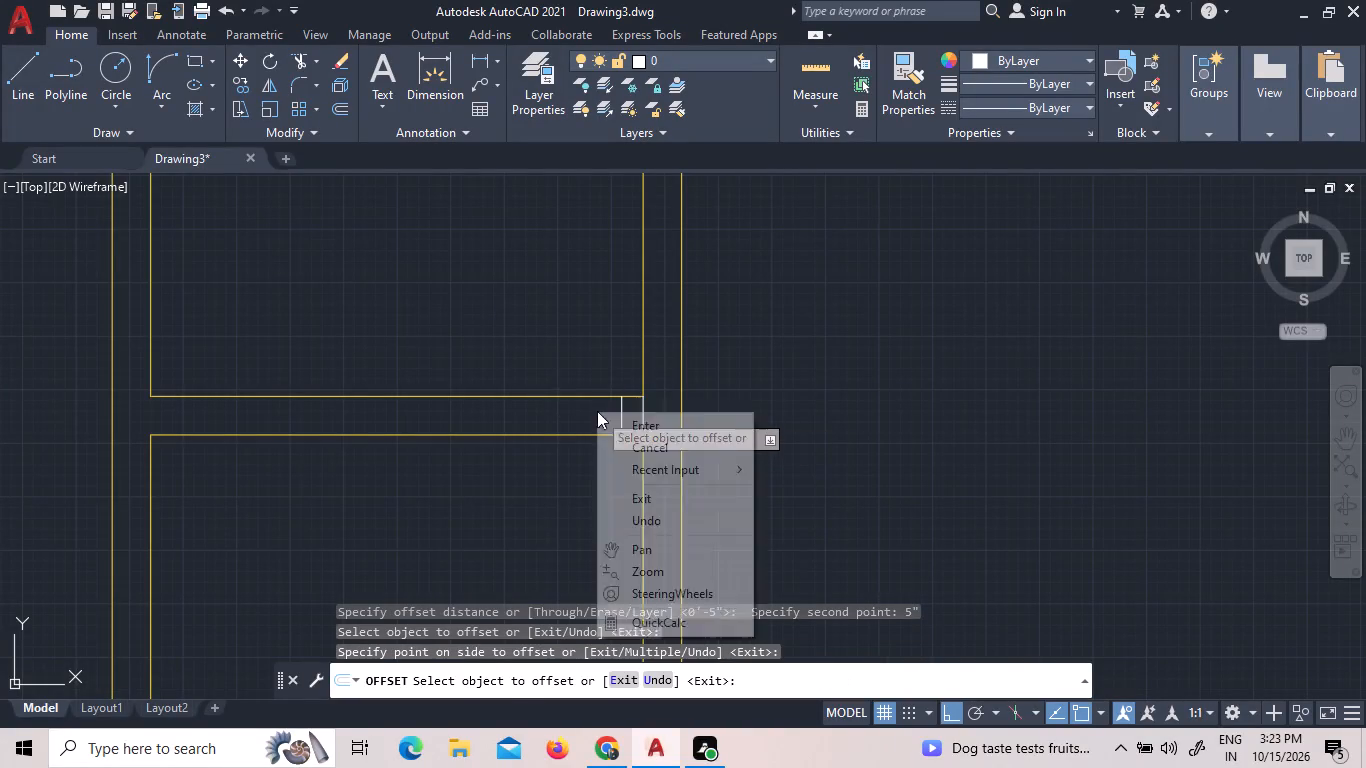
left_click(628, 425)
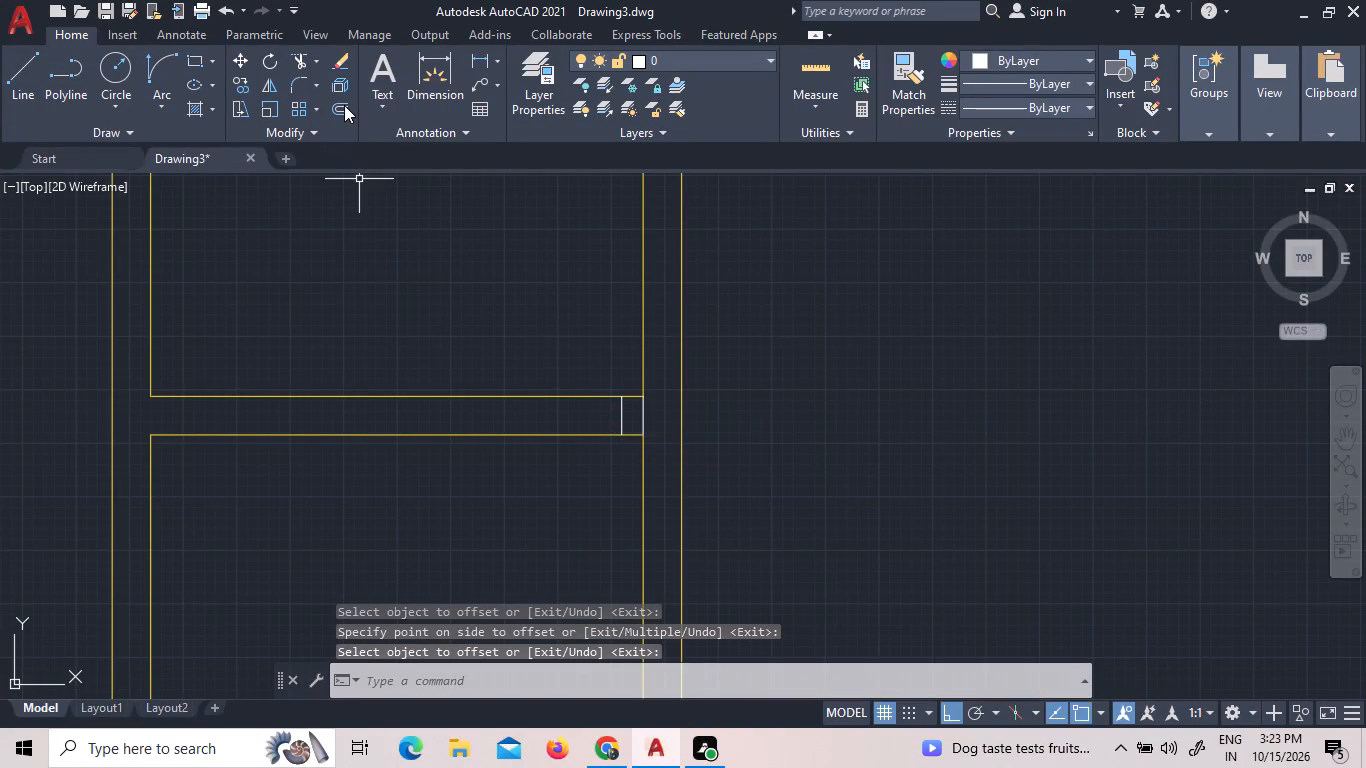
left_click(344, 105)
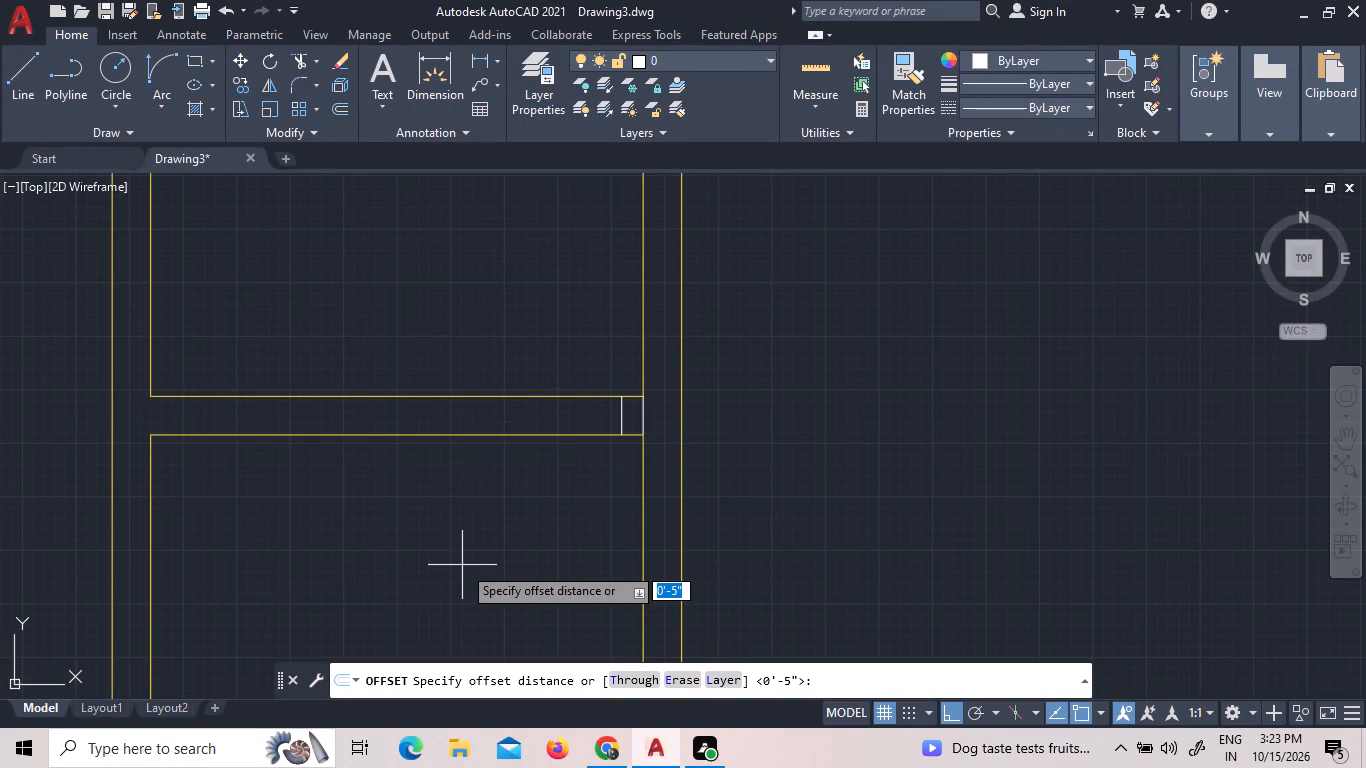
type("3'")
key("Return")
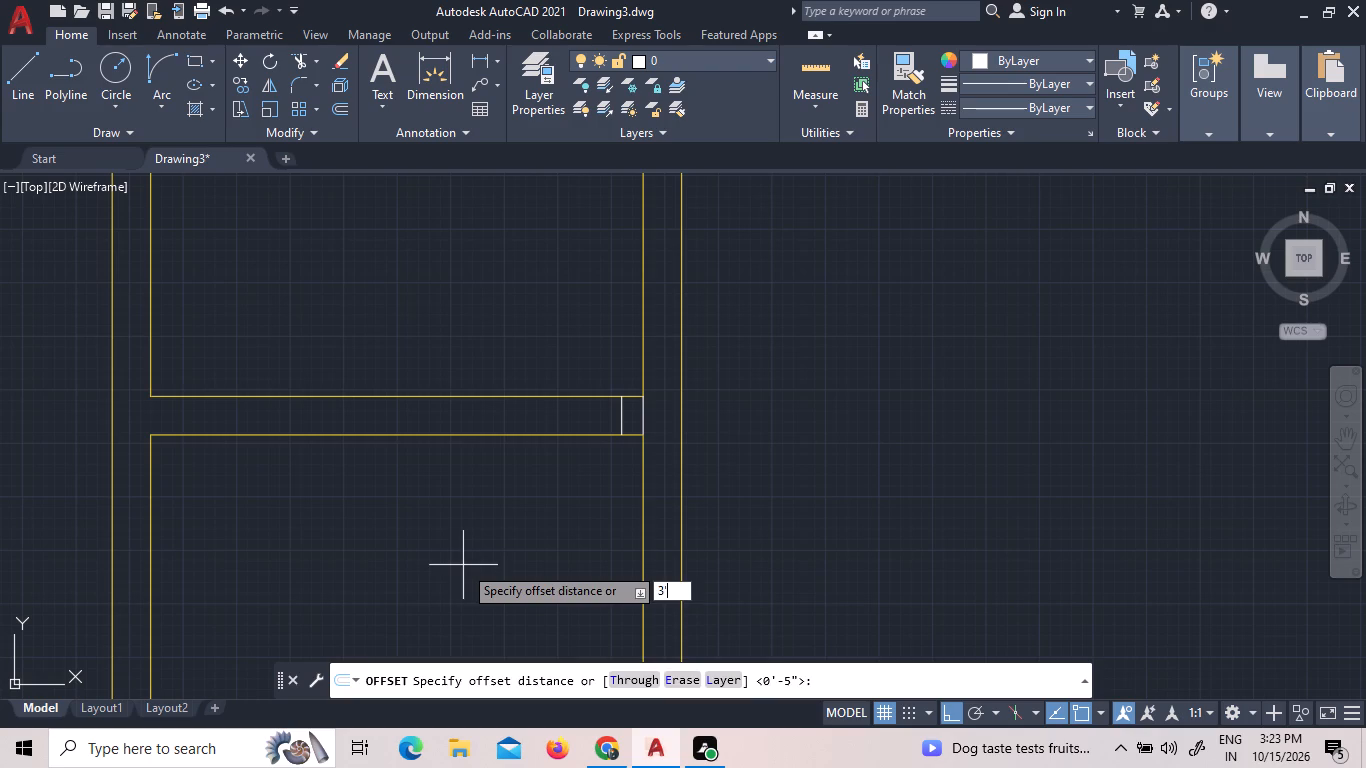
left_click(622, 405)
left_click(524, 408)
right_click(524, 408)
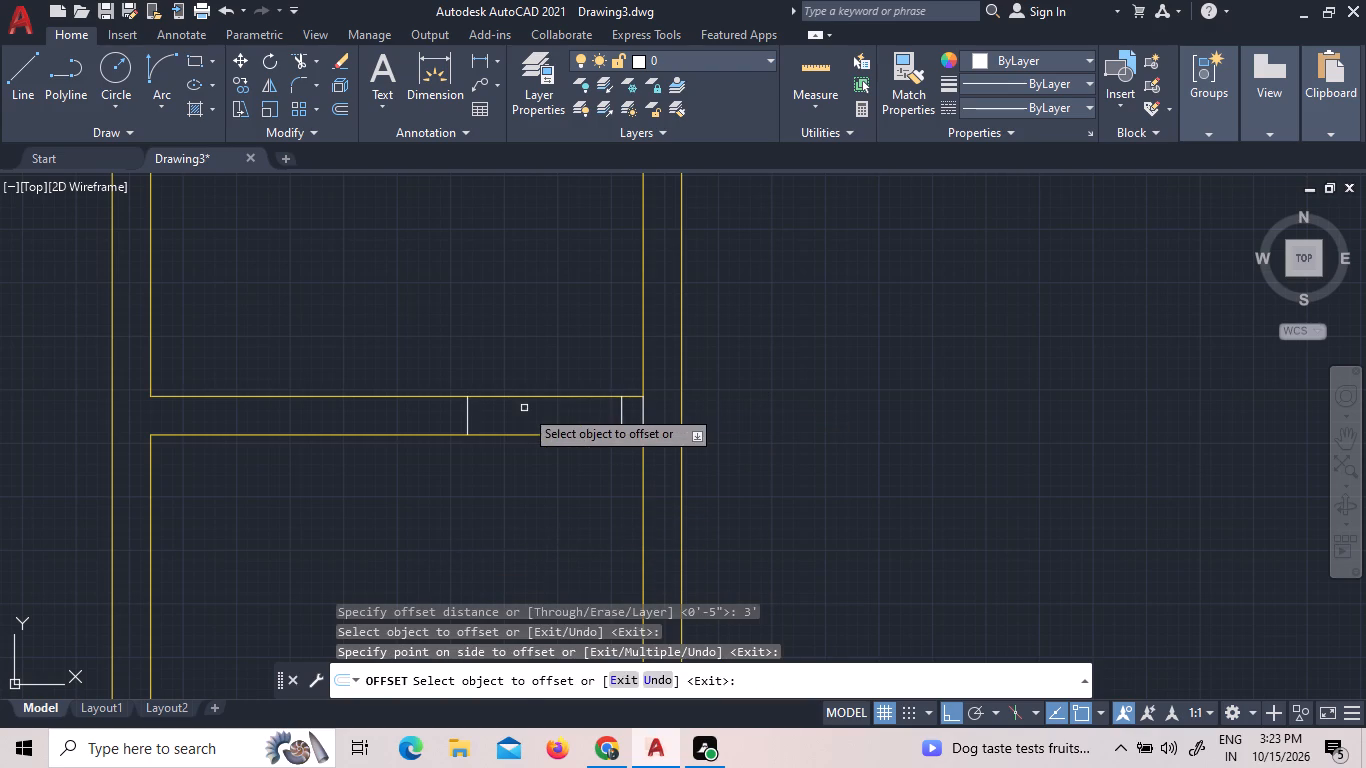
left_click(544, 418)
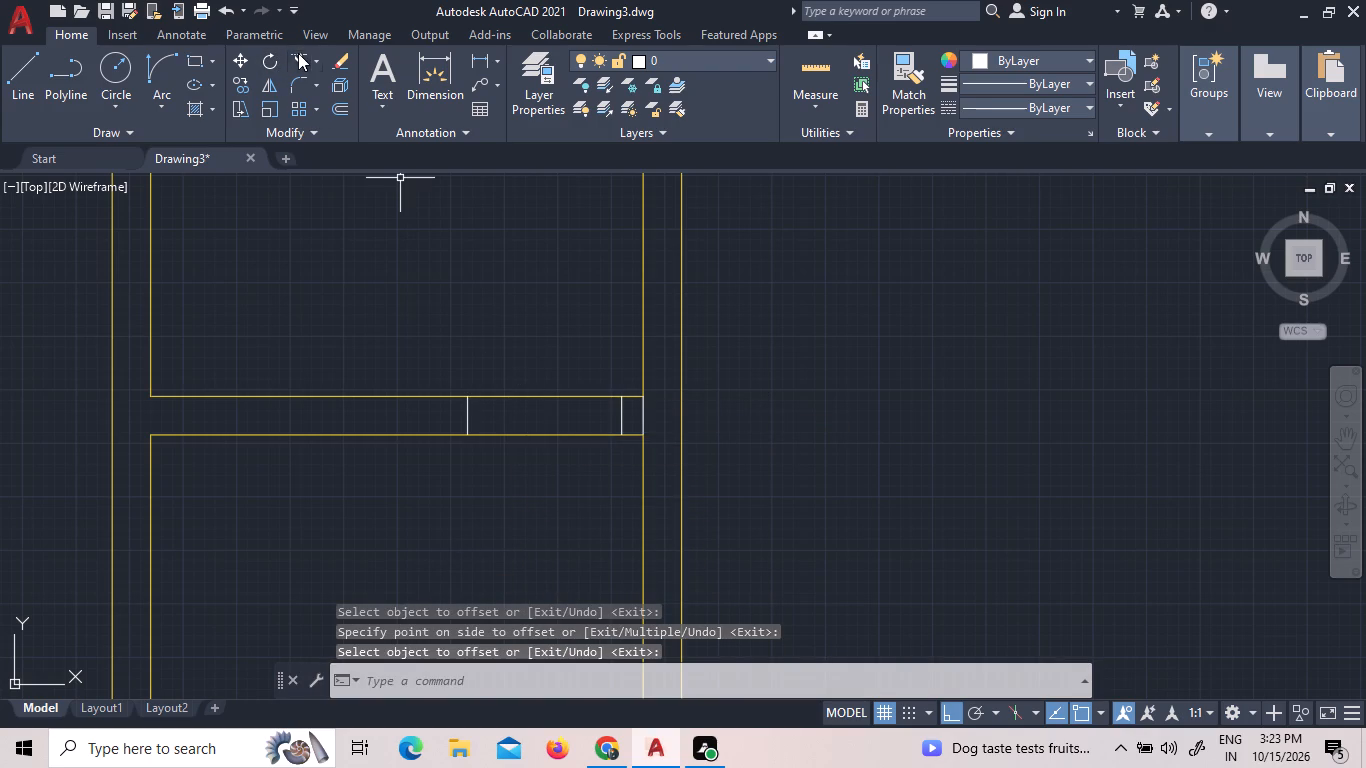
Trim both faces of the southernmost 9" partition between the jamb lines, and trim the line closing the stub at the outer wall.
left_click(298, 53)
left_click(498, 327)
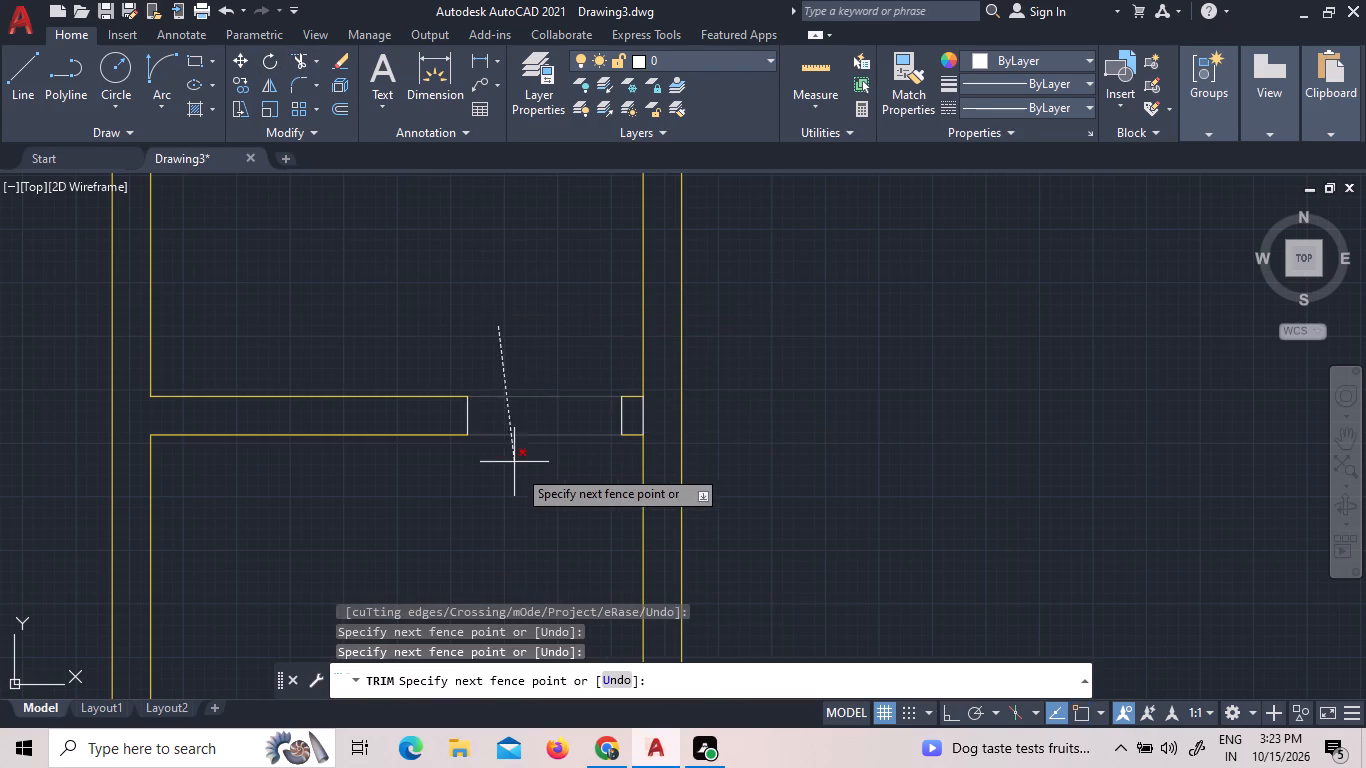
left_click(518, 476)
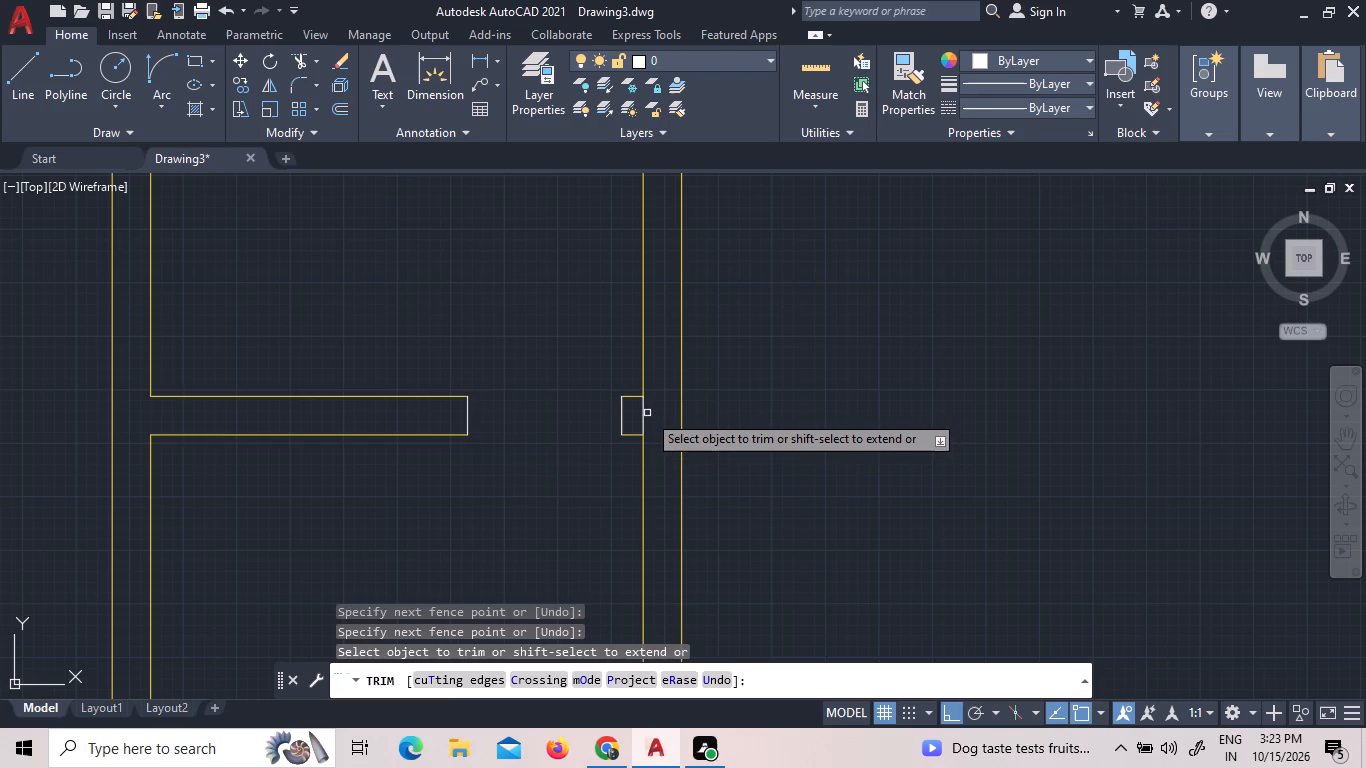
left_click(644, 413)
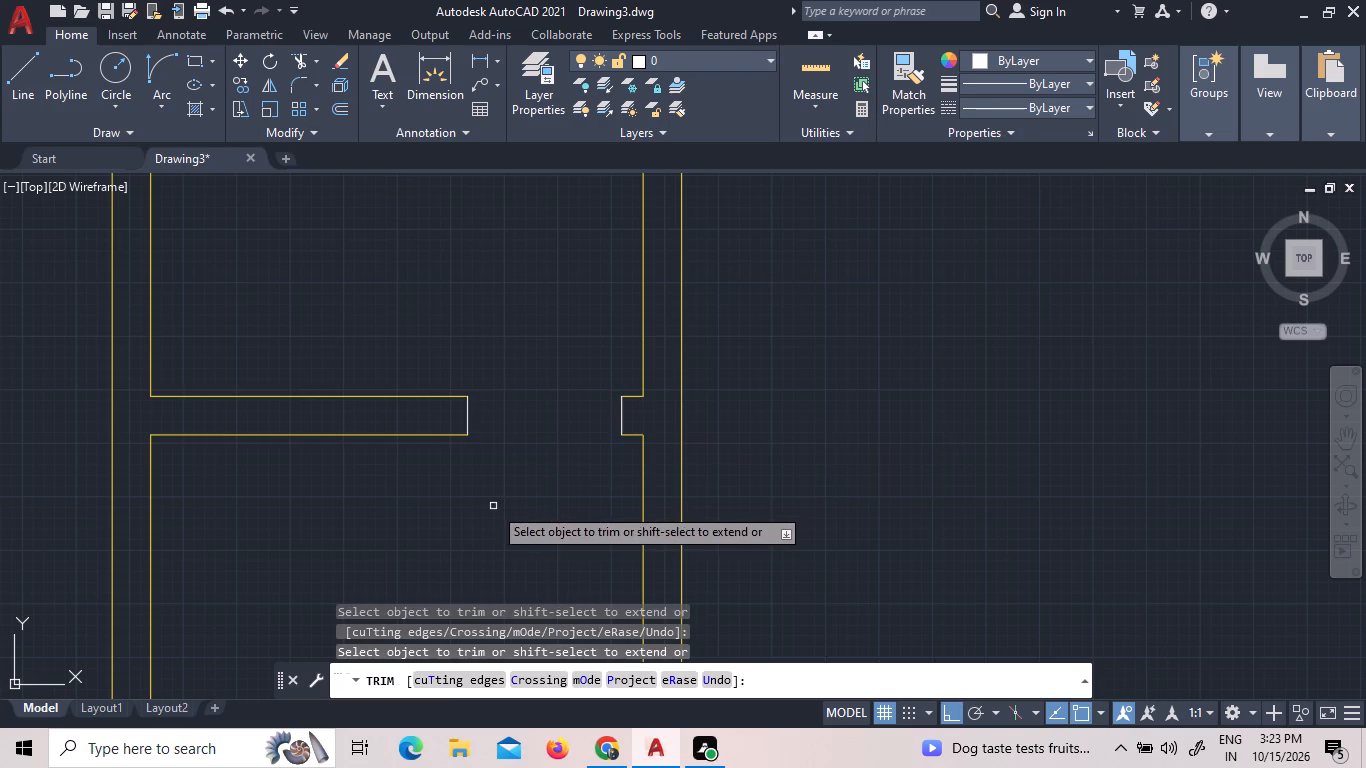
scroll(446, 508, "down", 3)
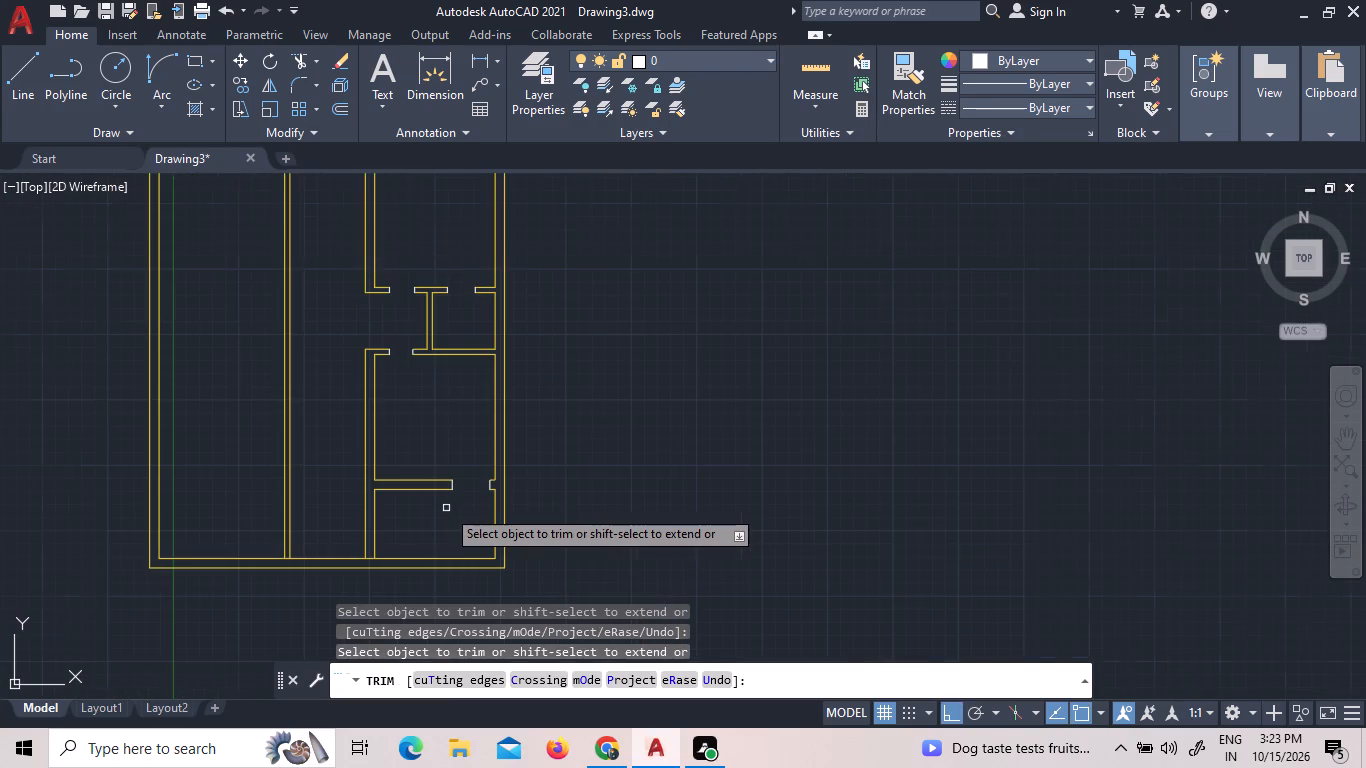
scroll(335, 379, "up", 2)
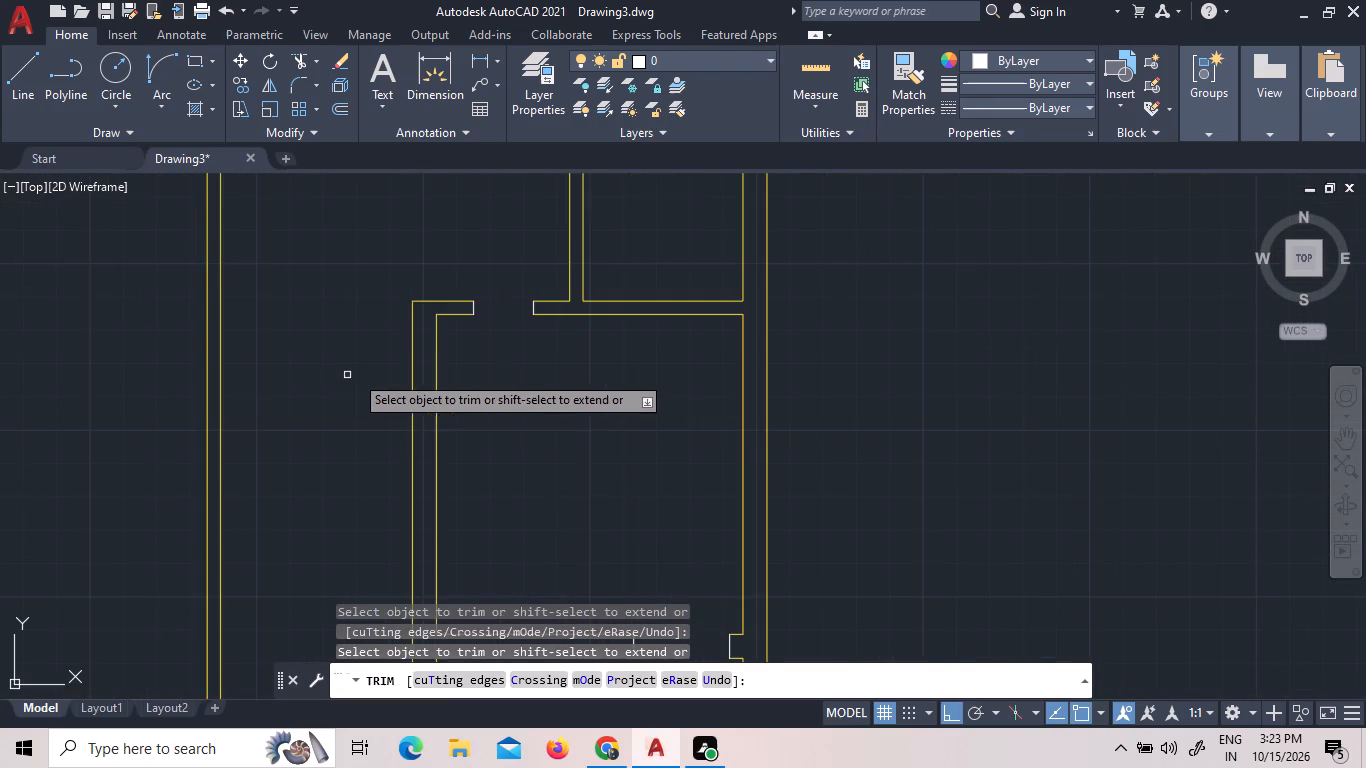
scroll(482, 413, "down", 1)
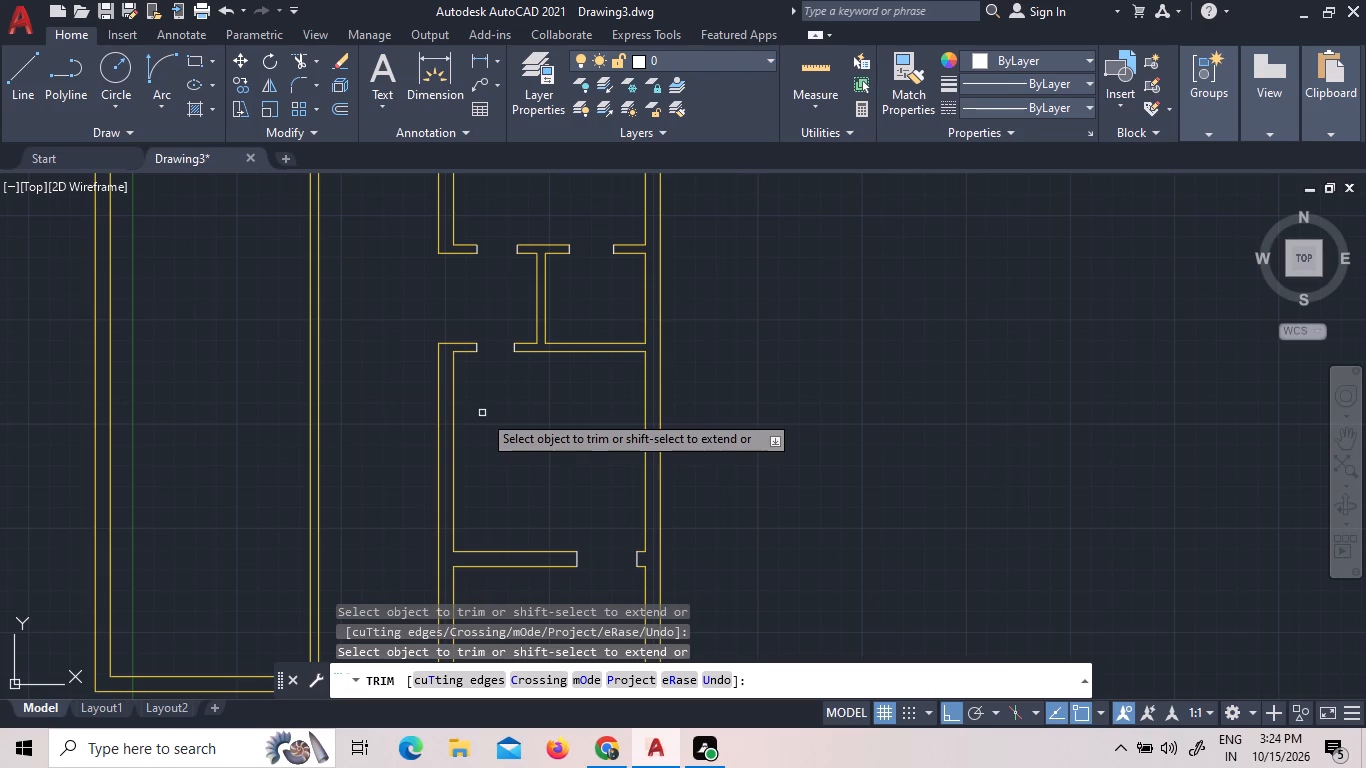
scroll(482, 413, "down", 2)
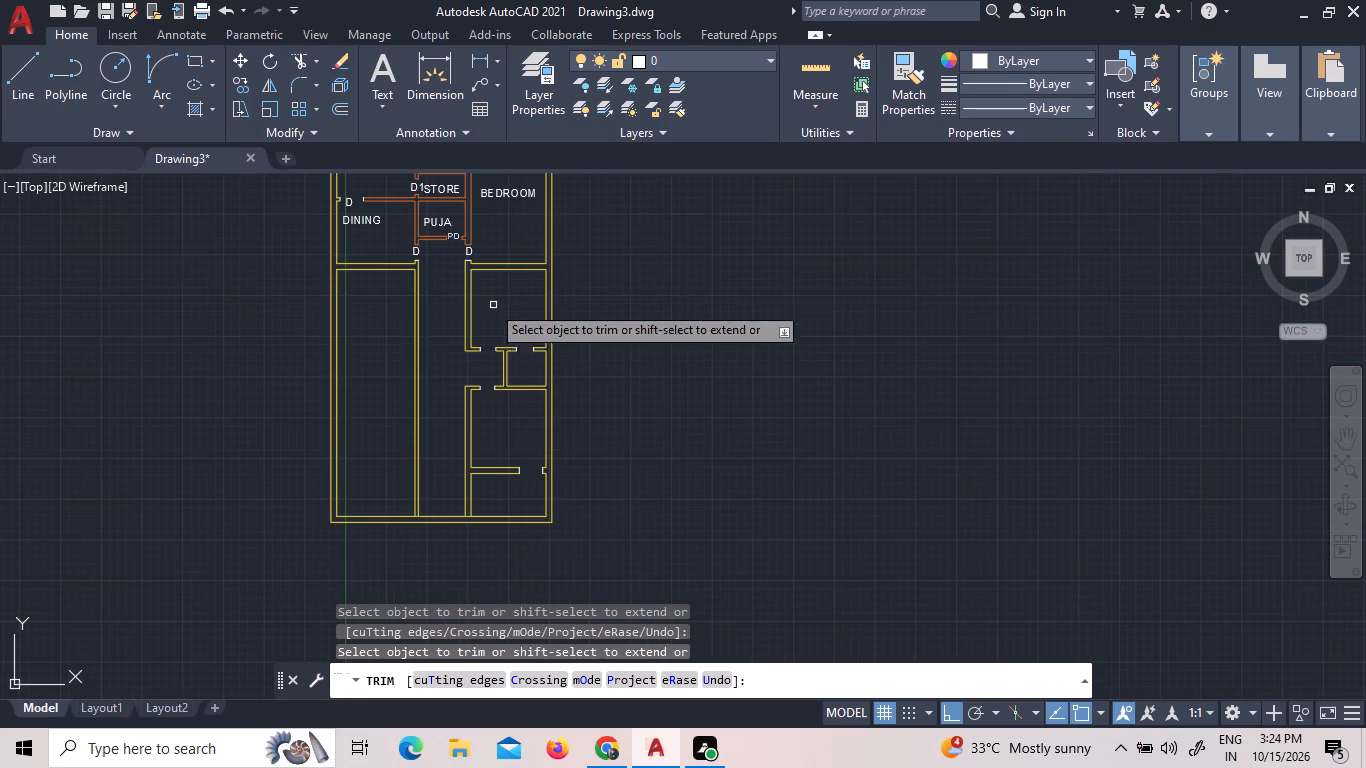
scroll(469, 262, "up", 2)
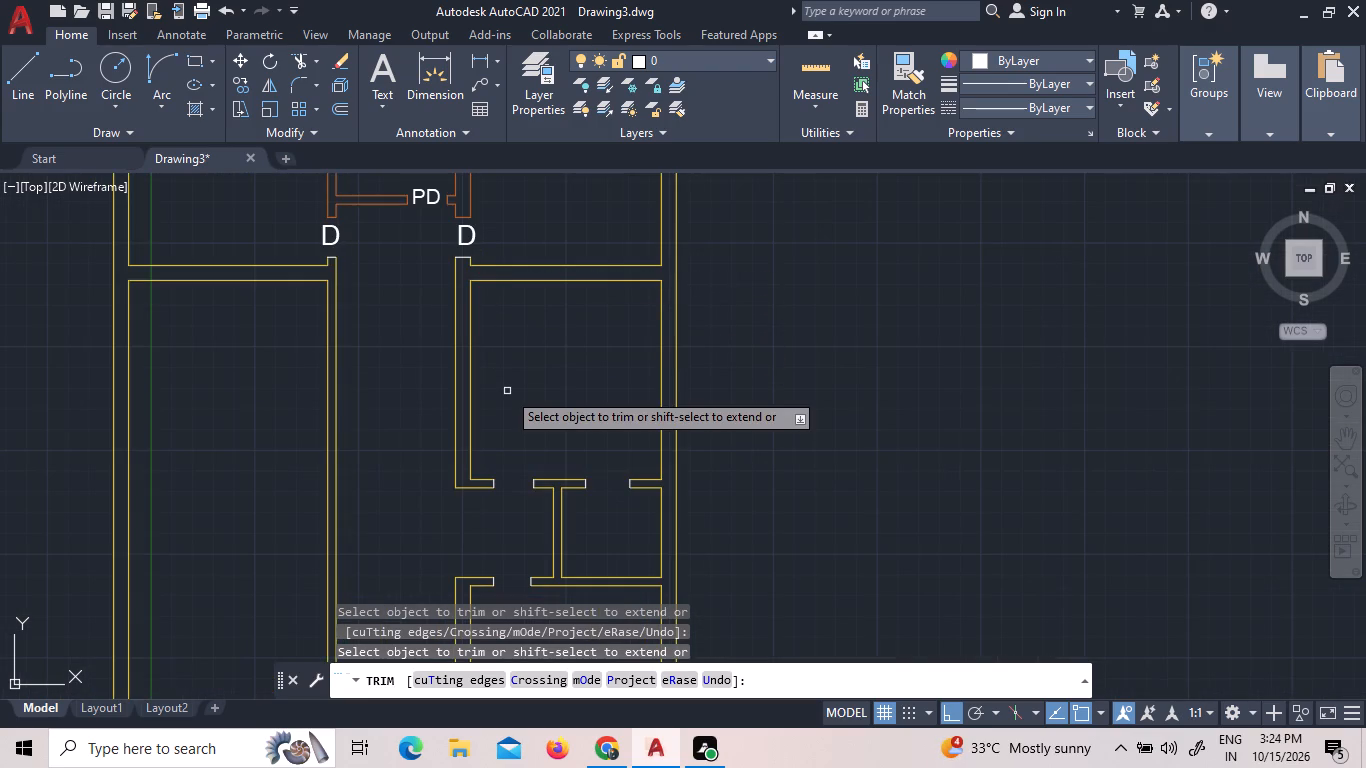
scroll(481, 264, "up", 1)
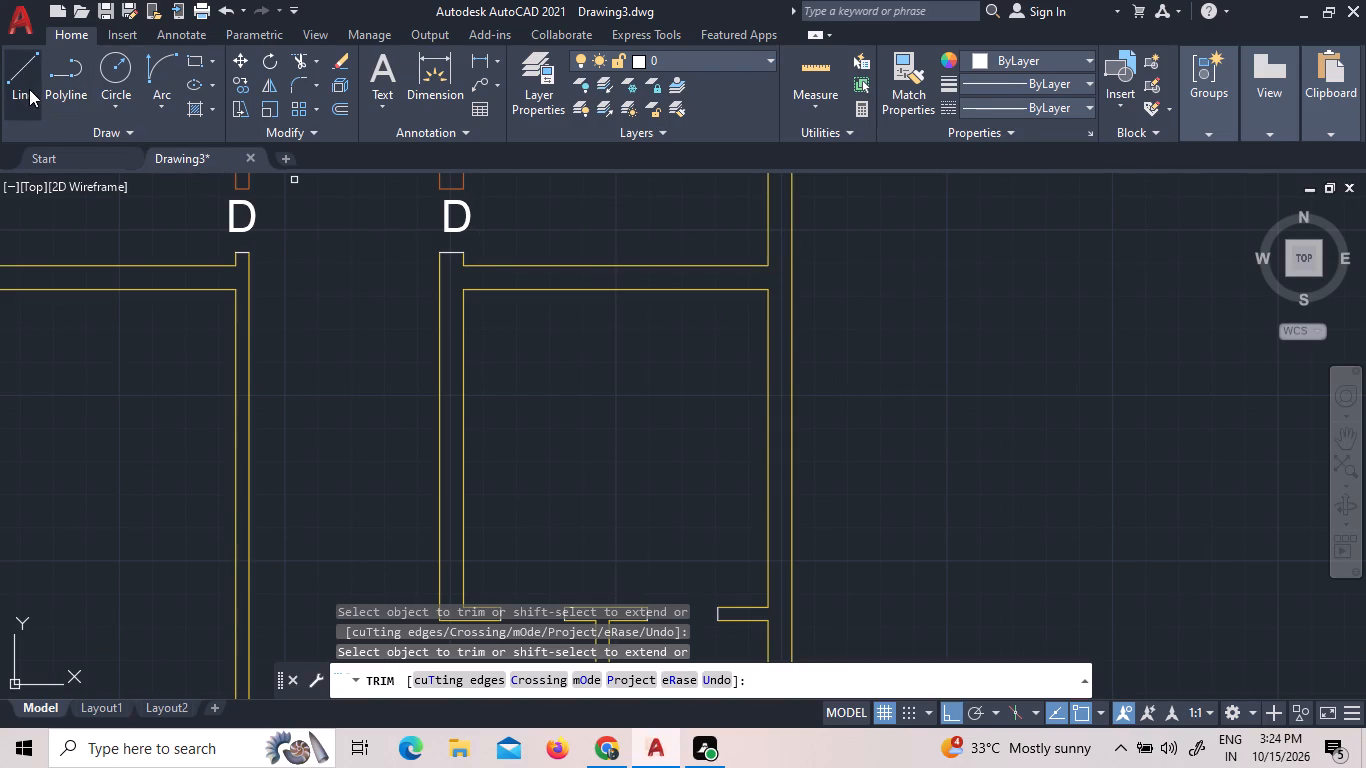
right_click(318, 311)
left_click(338, 322)
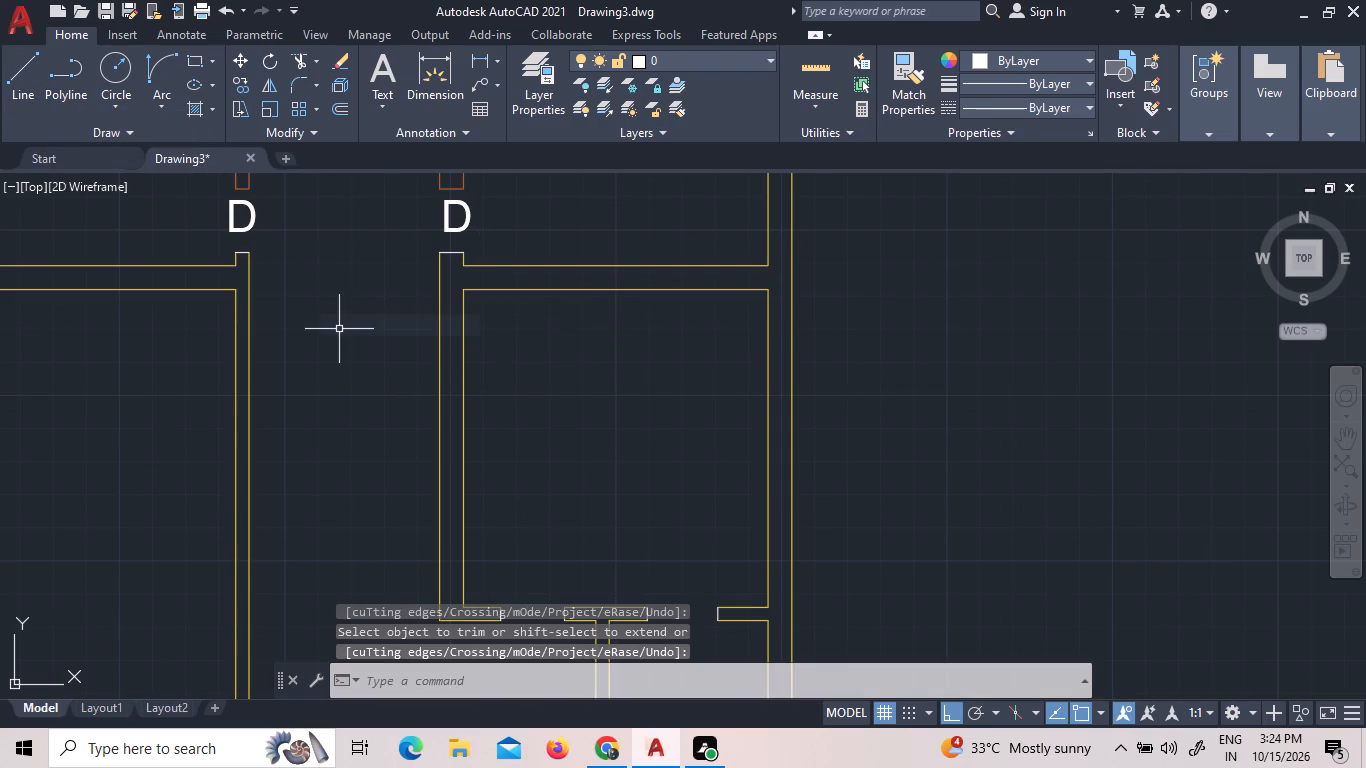
Extend both lines of the 9" wall south of the bedroom west across the passage to the passage's west wall.
scroll(588, 250, "down", 1)
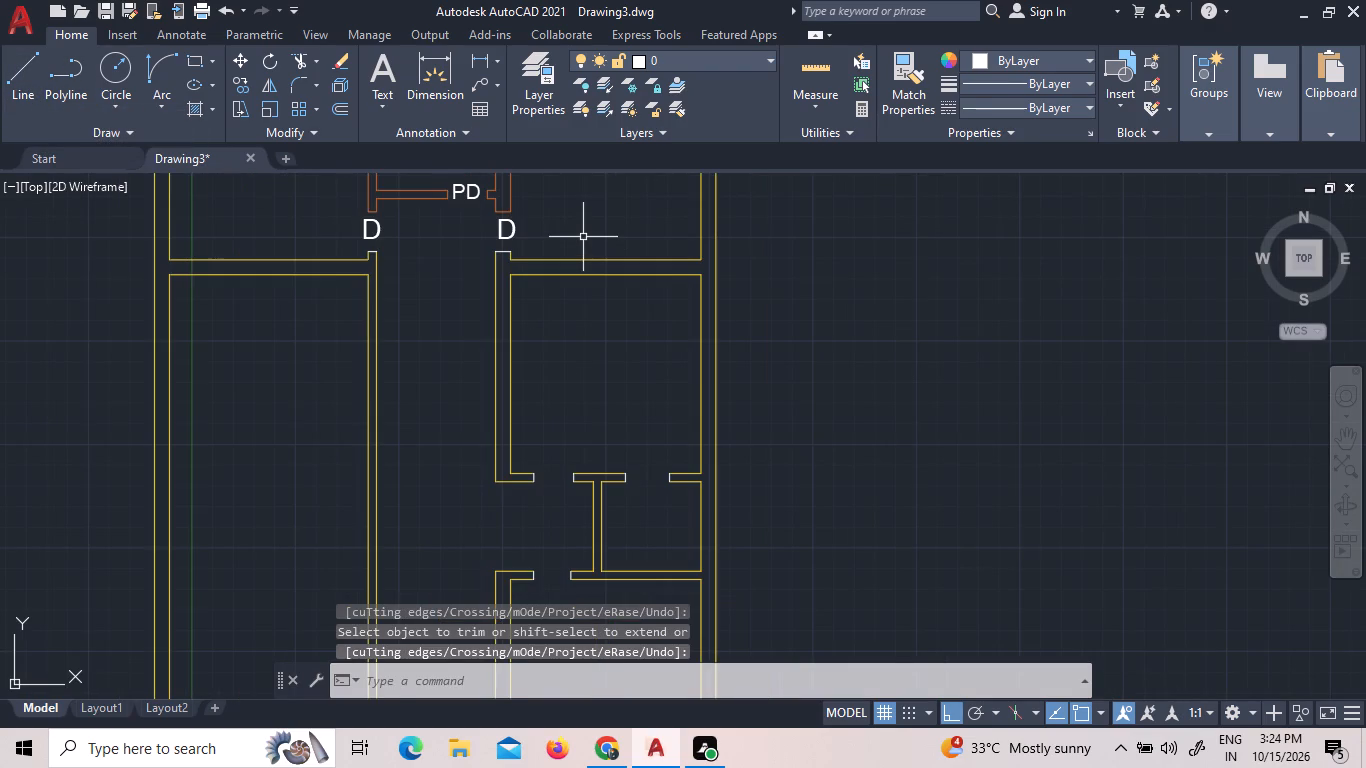
type("EX")
key("Return")
key("Return")
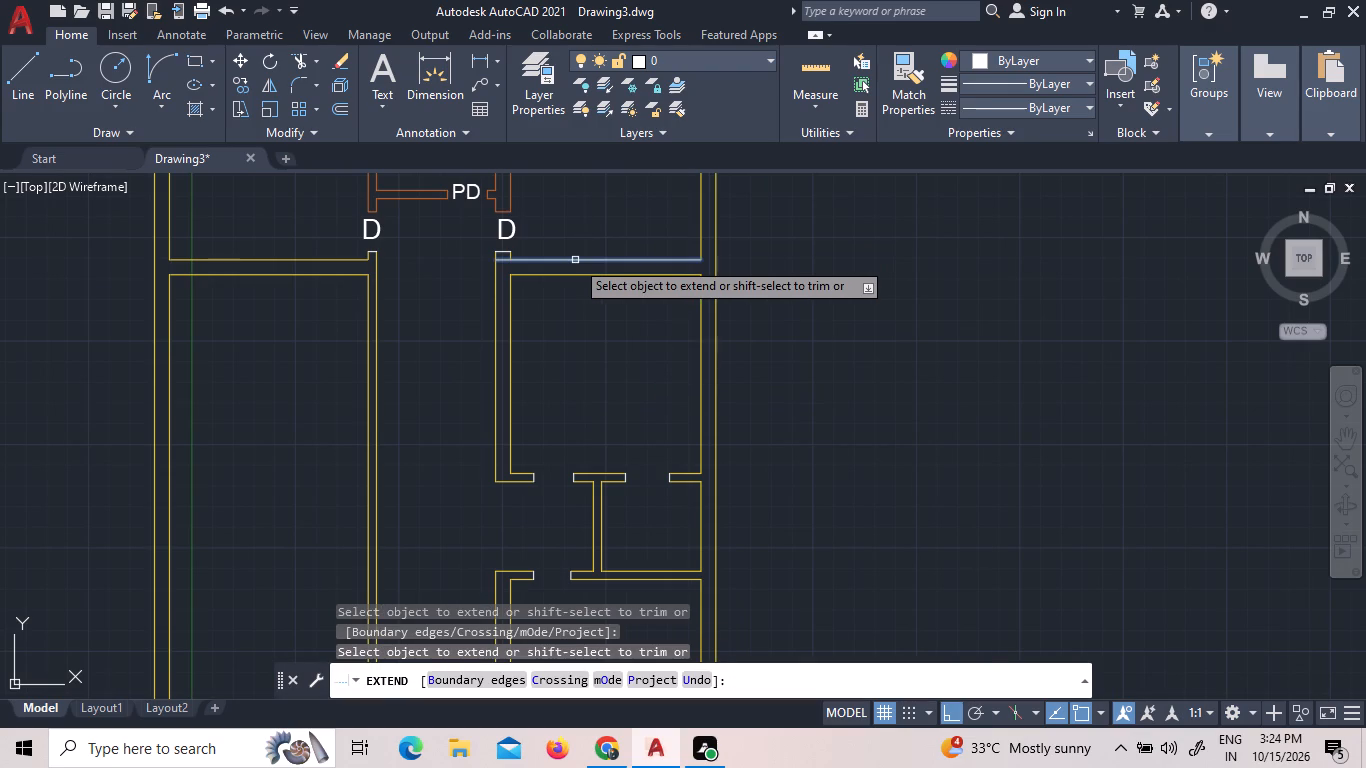
scroll(575, 260, "up", 2)
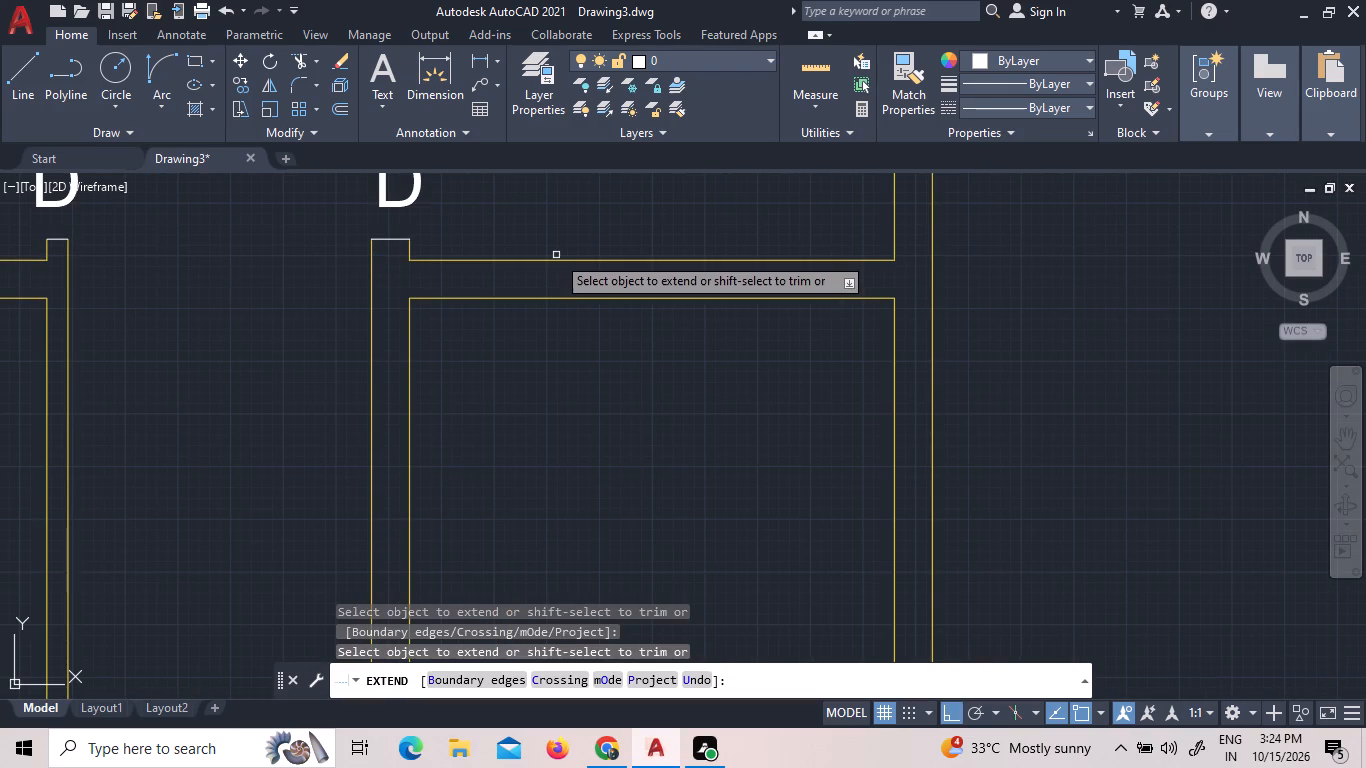
left_click(550, 256)
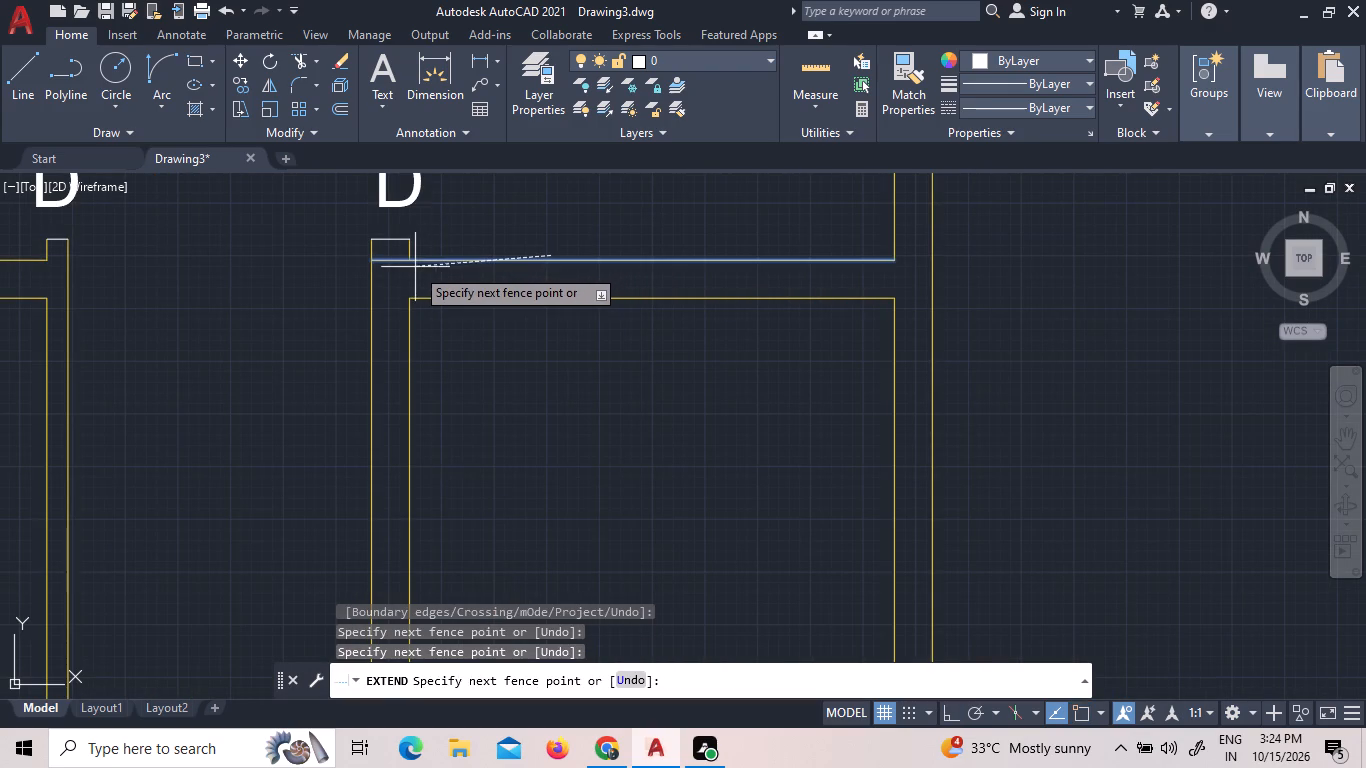
left_click(415, 275)
left_click_drag(455, 331, 458, 286)
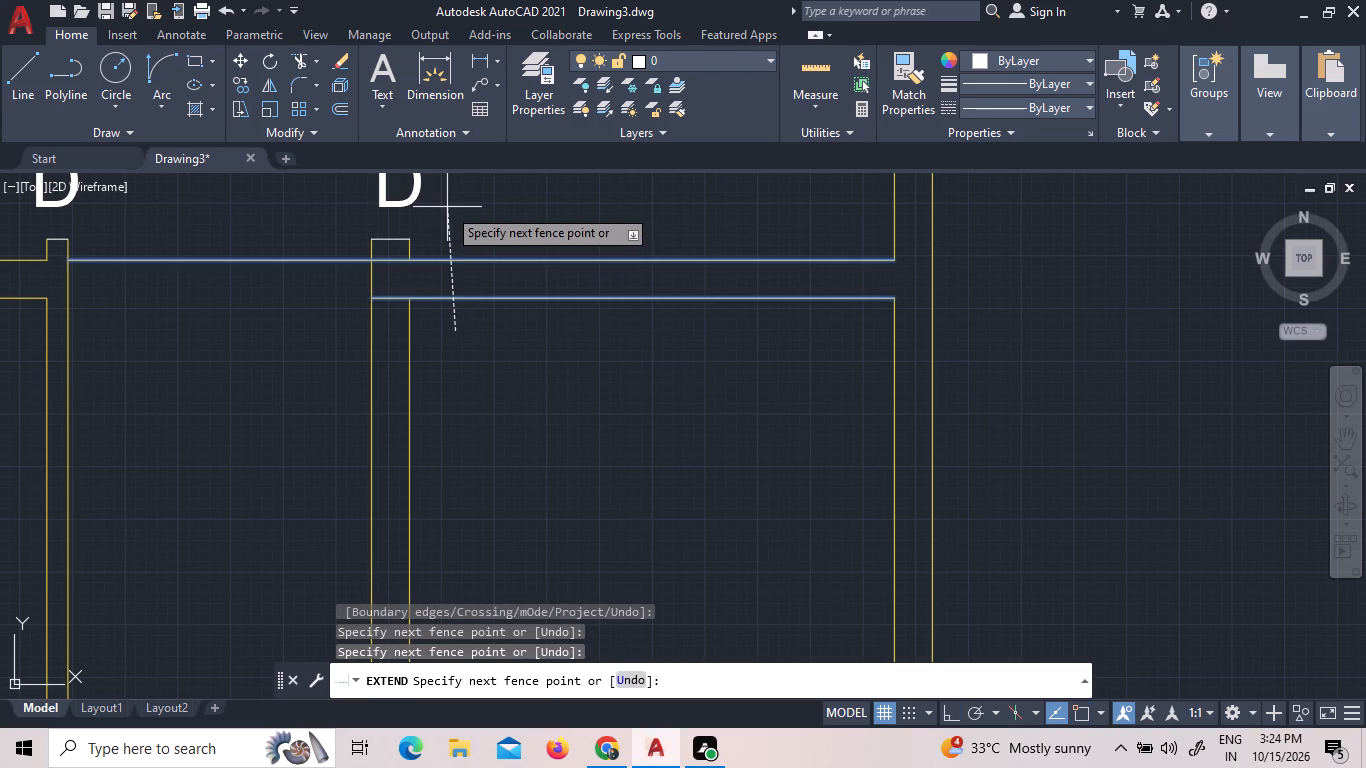
left_click(451, 241)
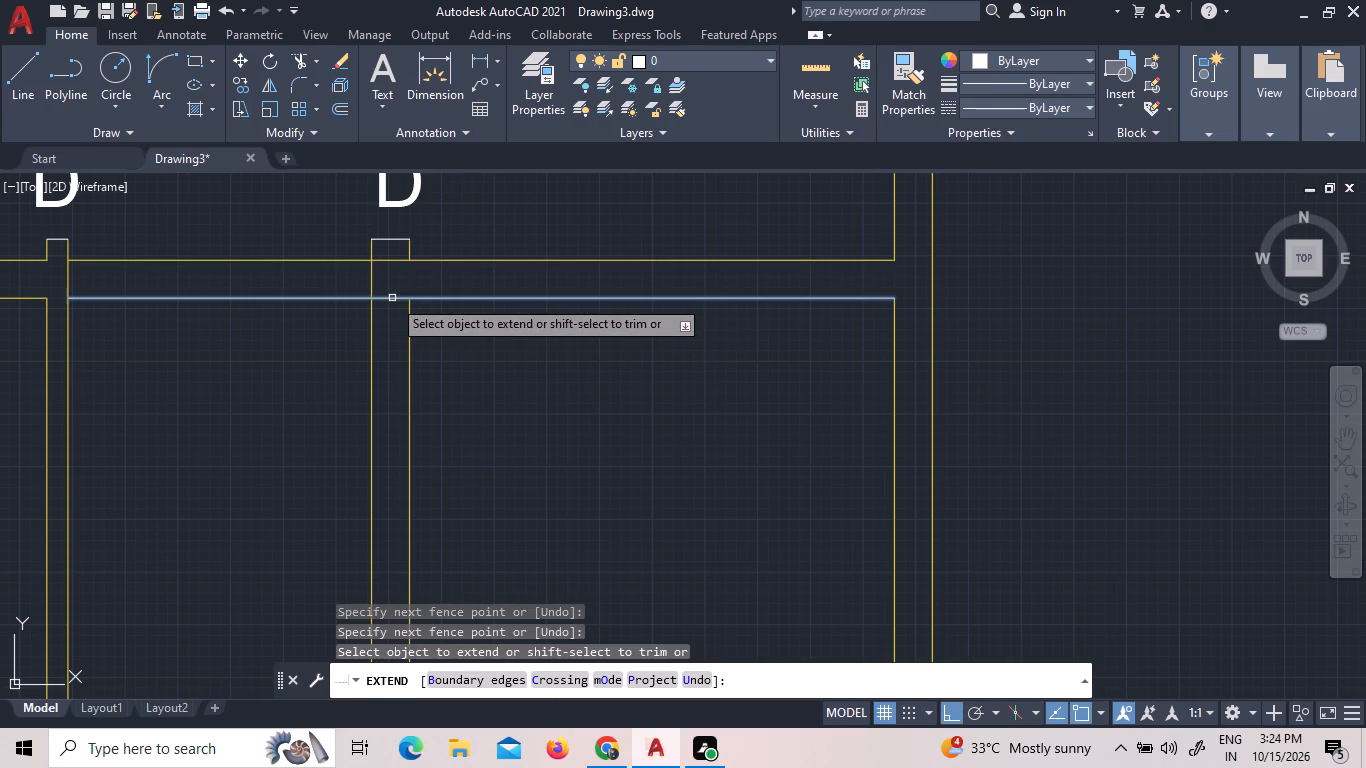
left_click(392, 298)
right_click(345, 269)
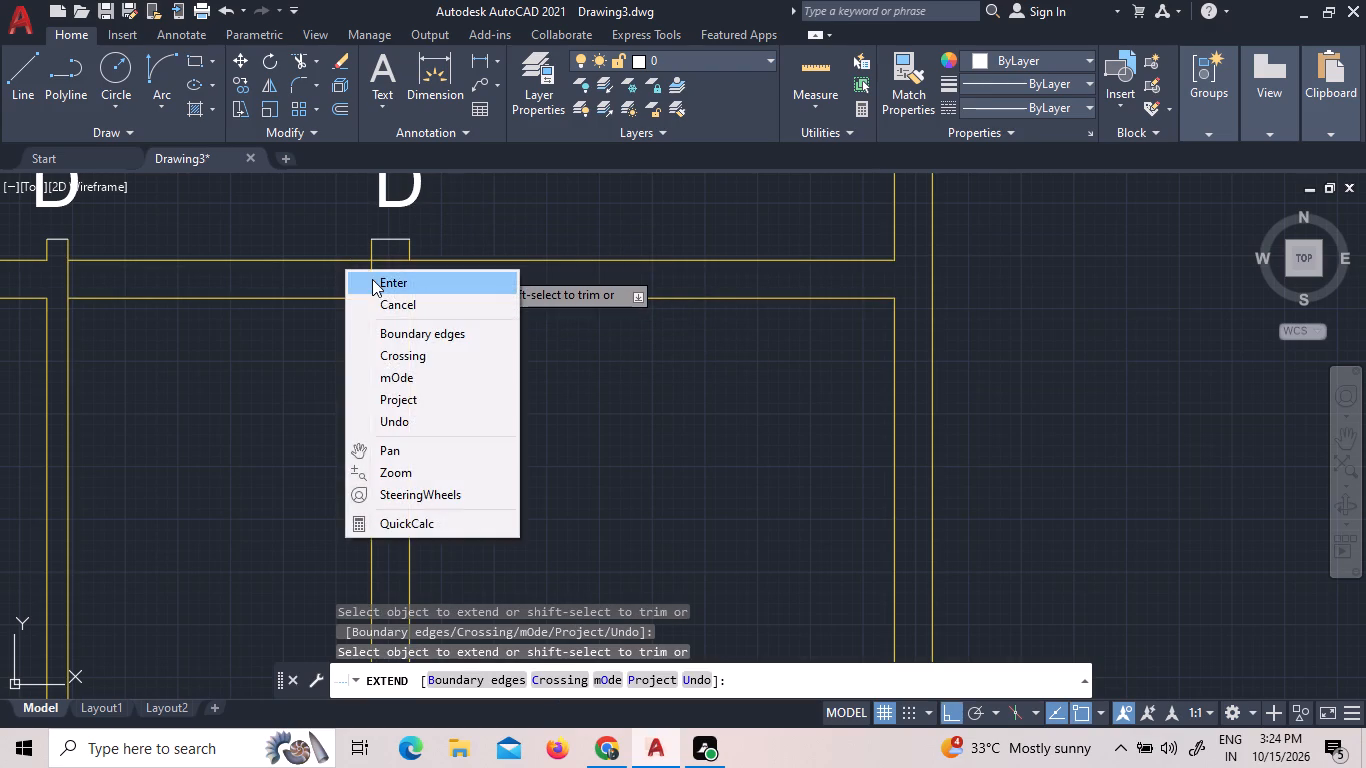
left_click(372, 279)
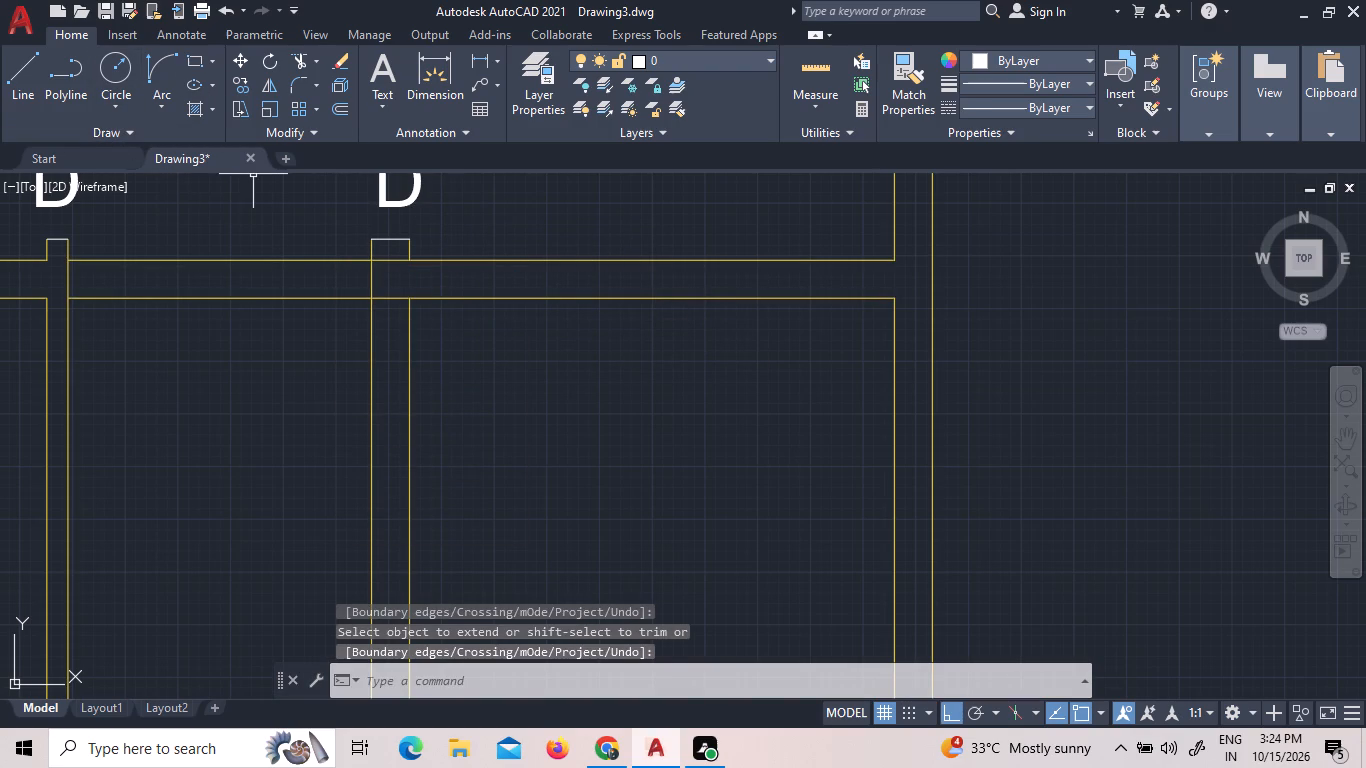
Draw a vertical 9" line between the two extended wall lines in the passage, a little west of the passage's east wall.
left_click(26, 95)
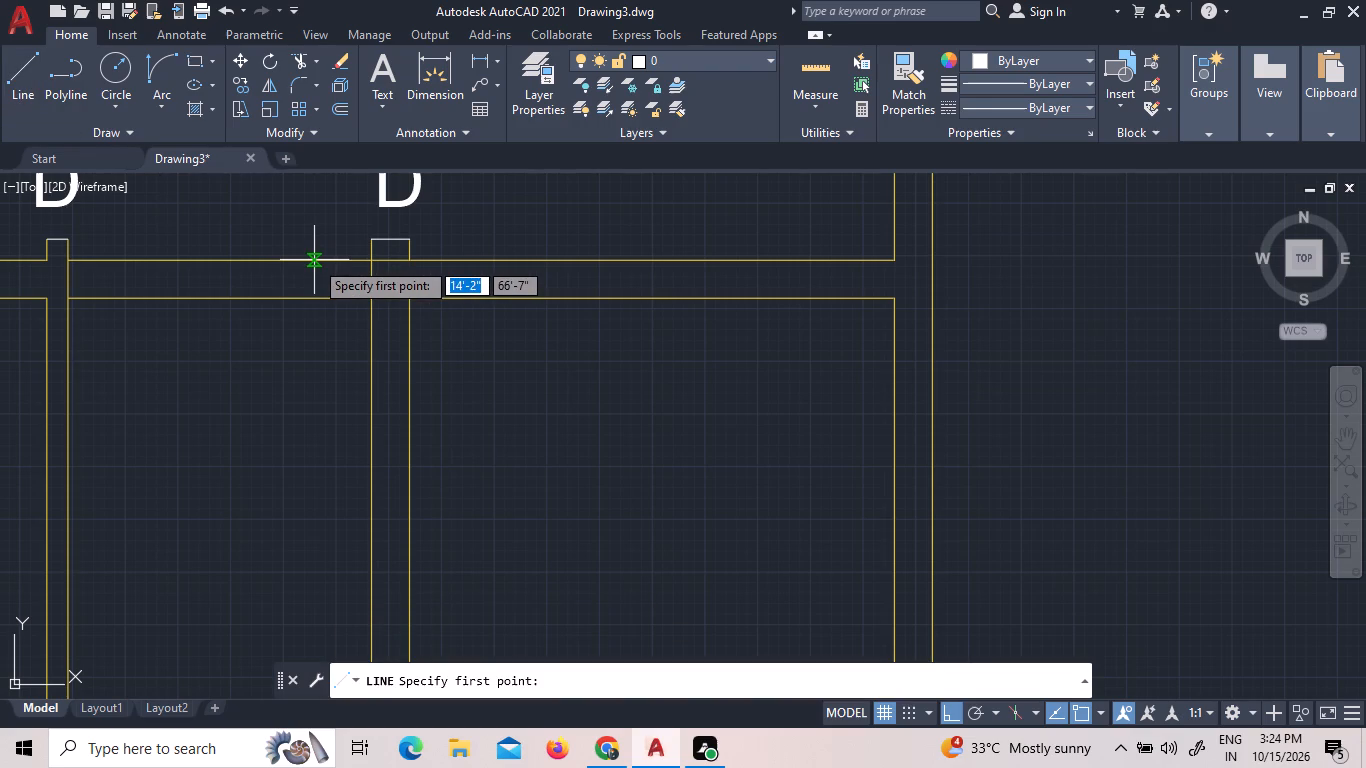
scroll(298, 294, "up", 3)
scroll(325, 356, "down", 3)
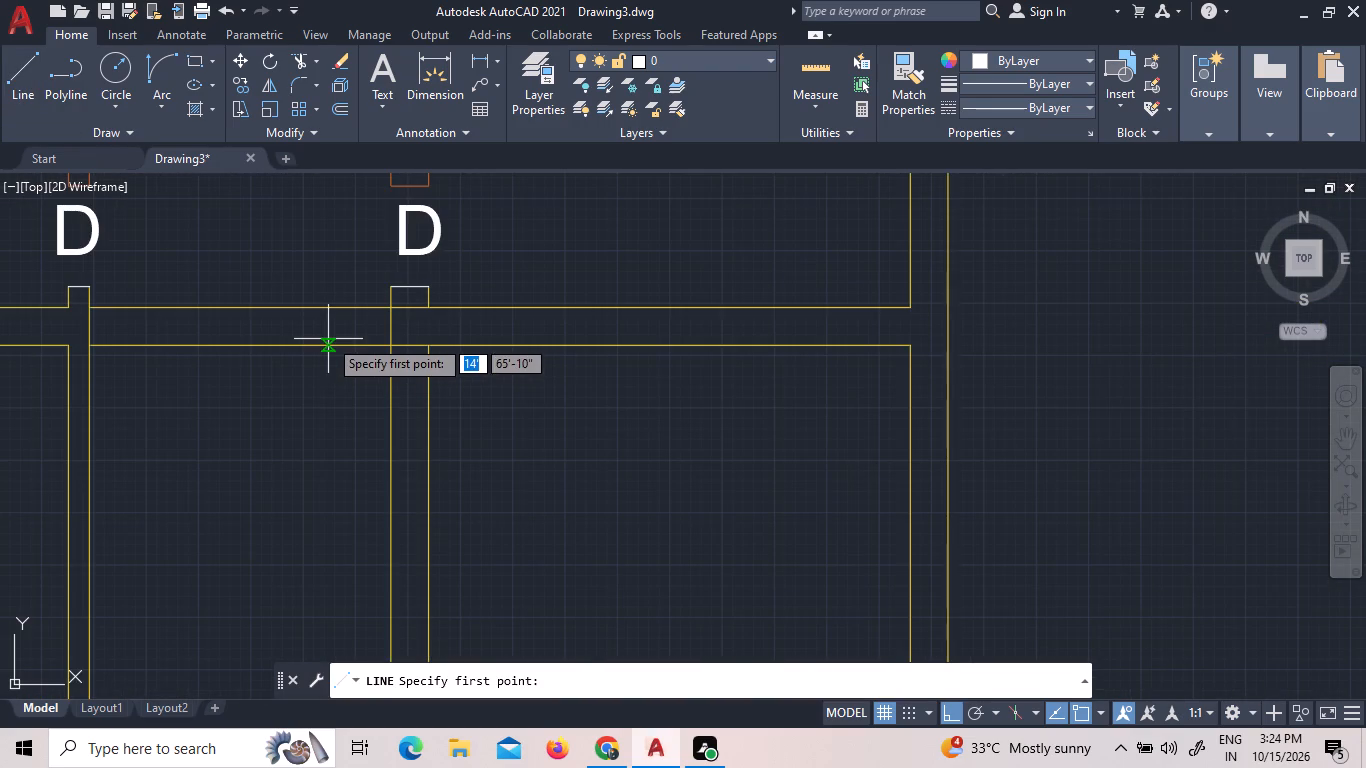
scroll(332, 348, "up", 3)
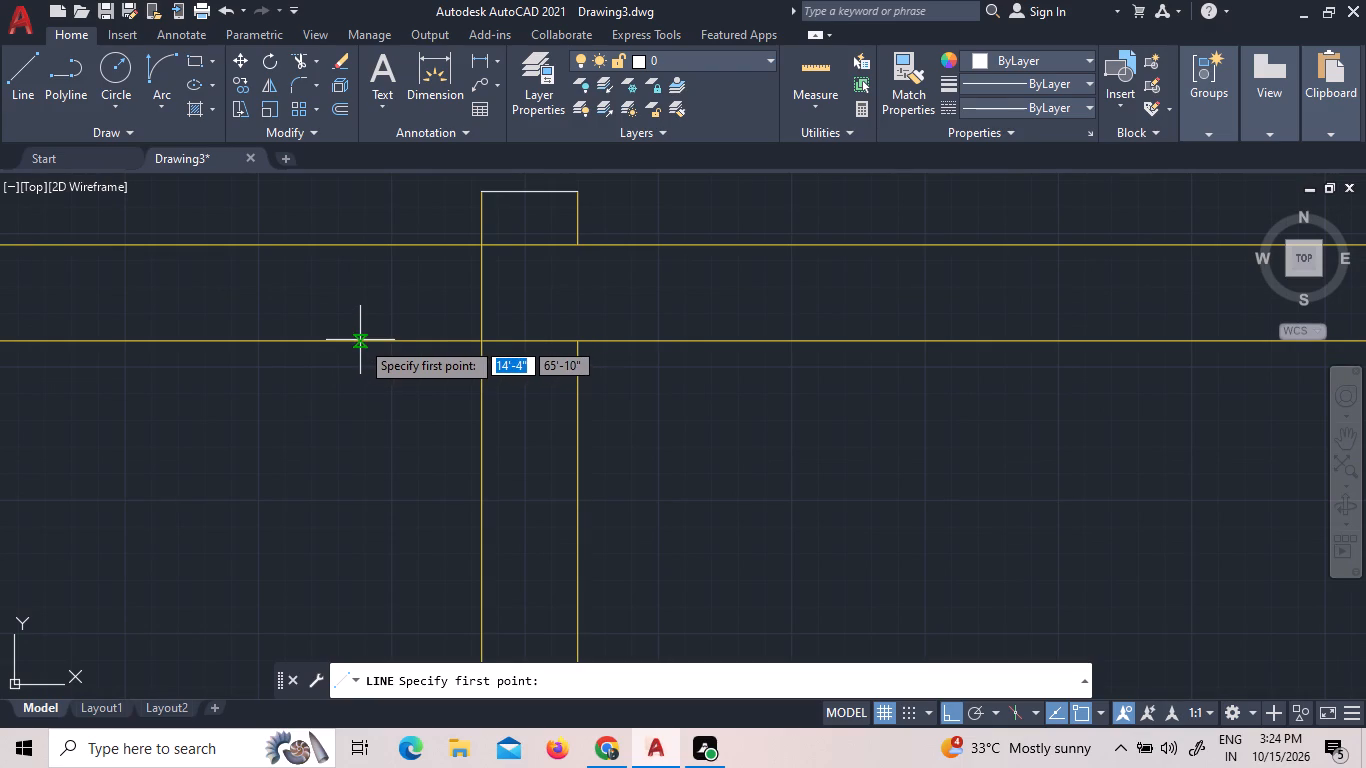
scroll(360, 340, "up", 6)
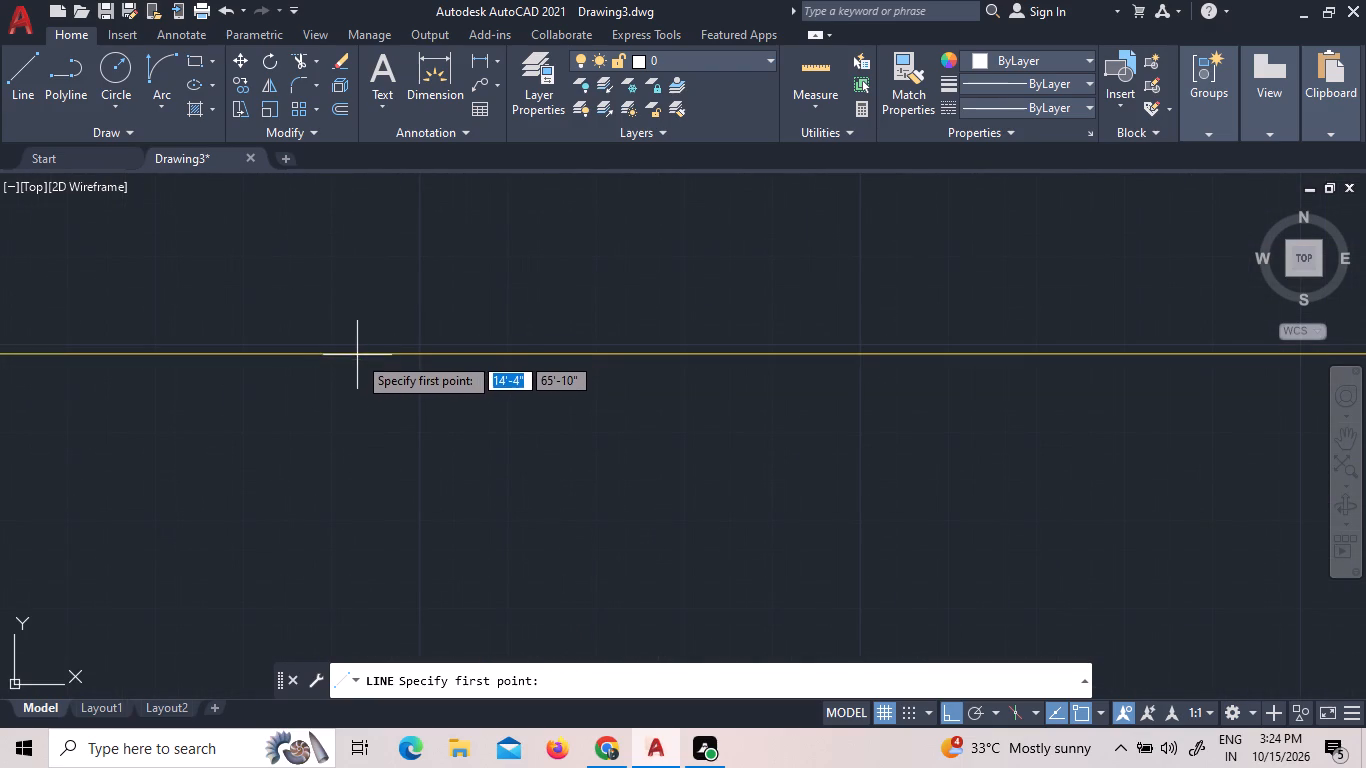
left_click(357, 354)
scroll(347, 269, "down", 7)
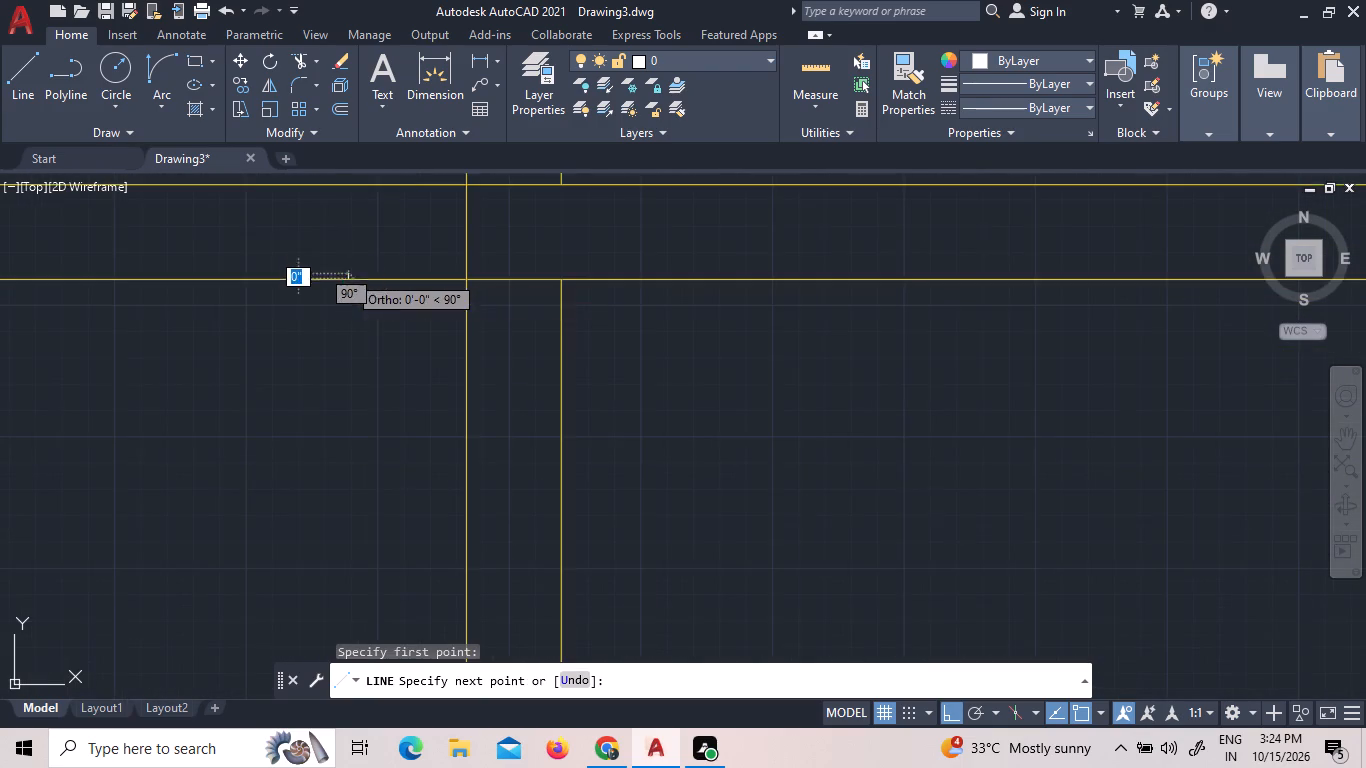
scroll(347, 273, "down", 2)
scroll(337, 213, "up", 1)
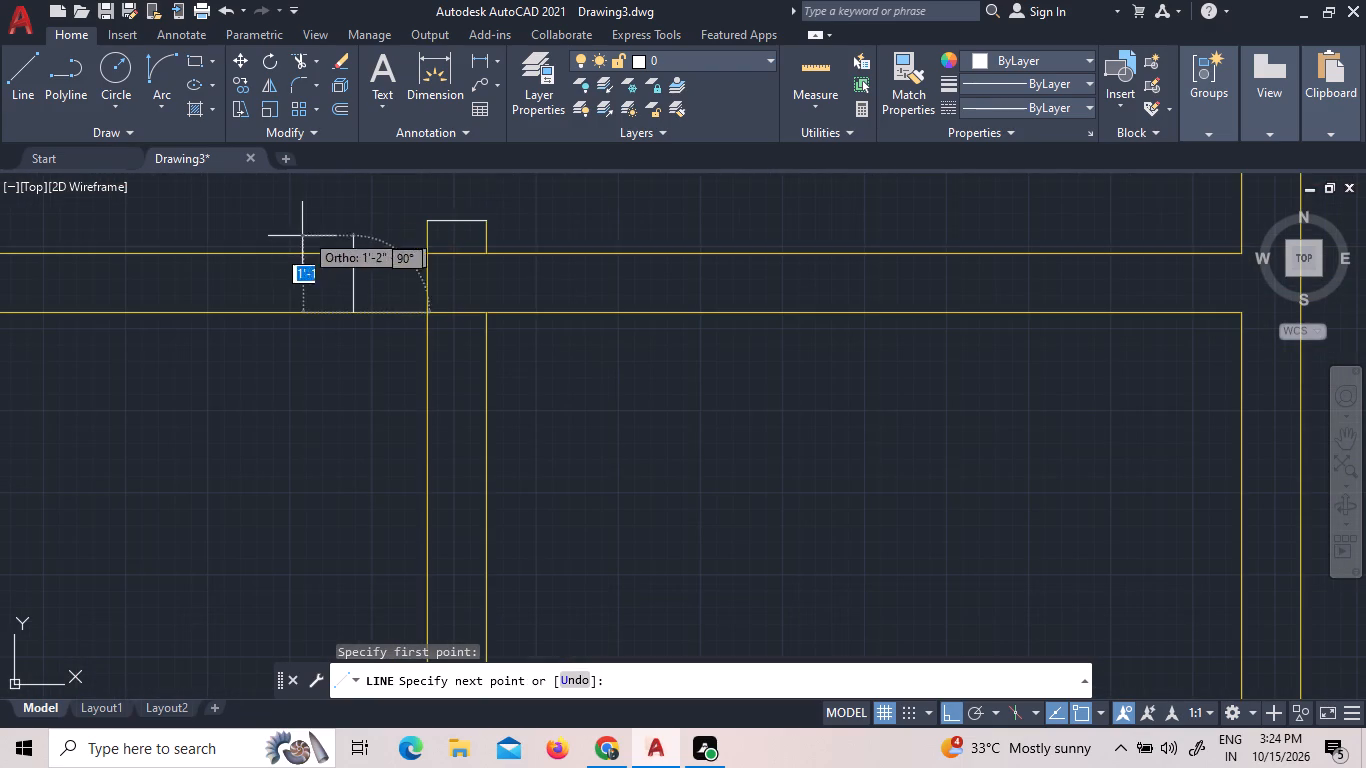
scroll(323, 246, "up", 3)
scroll(446, 271, "up", 1)
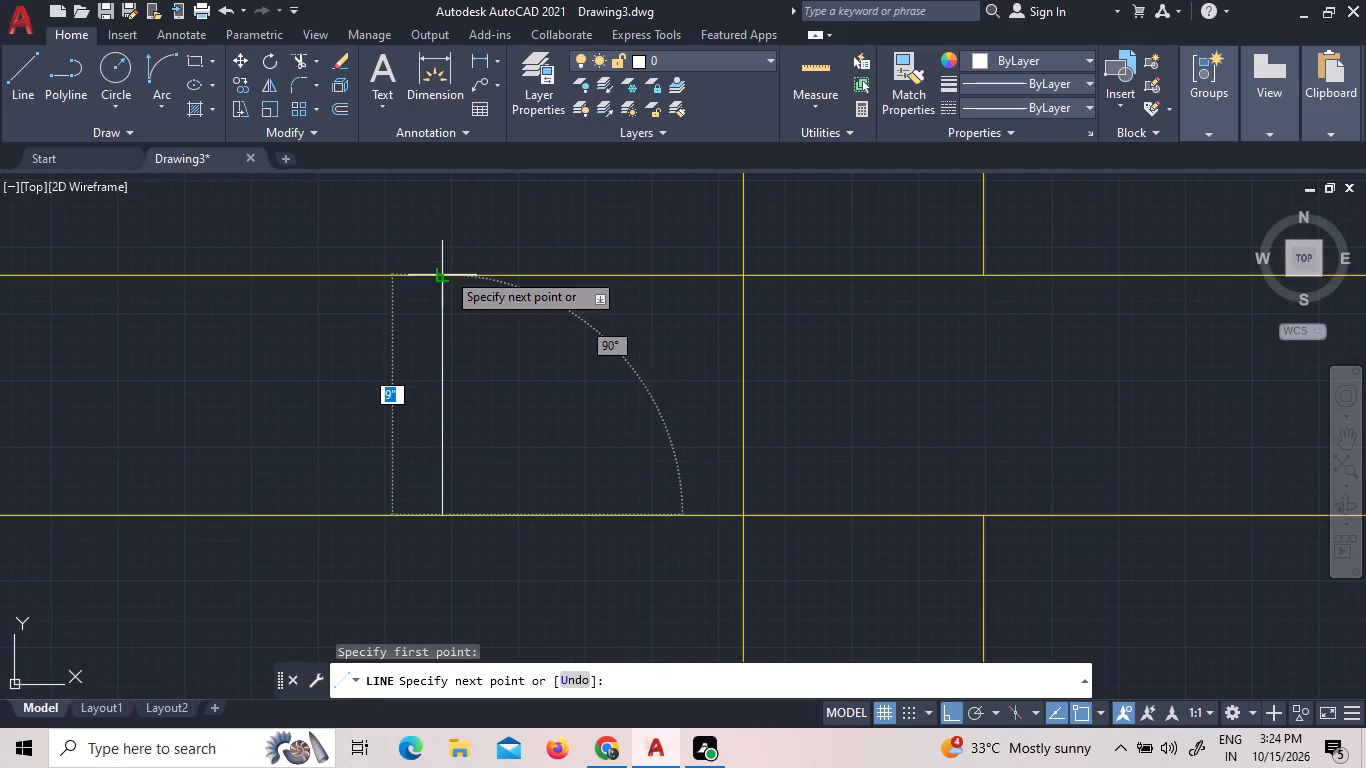
scroll(446, 271, "up", 4)
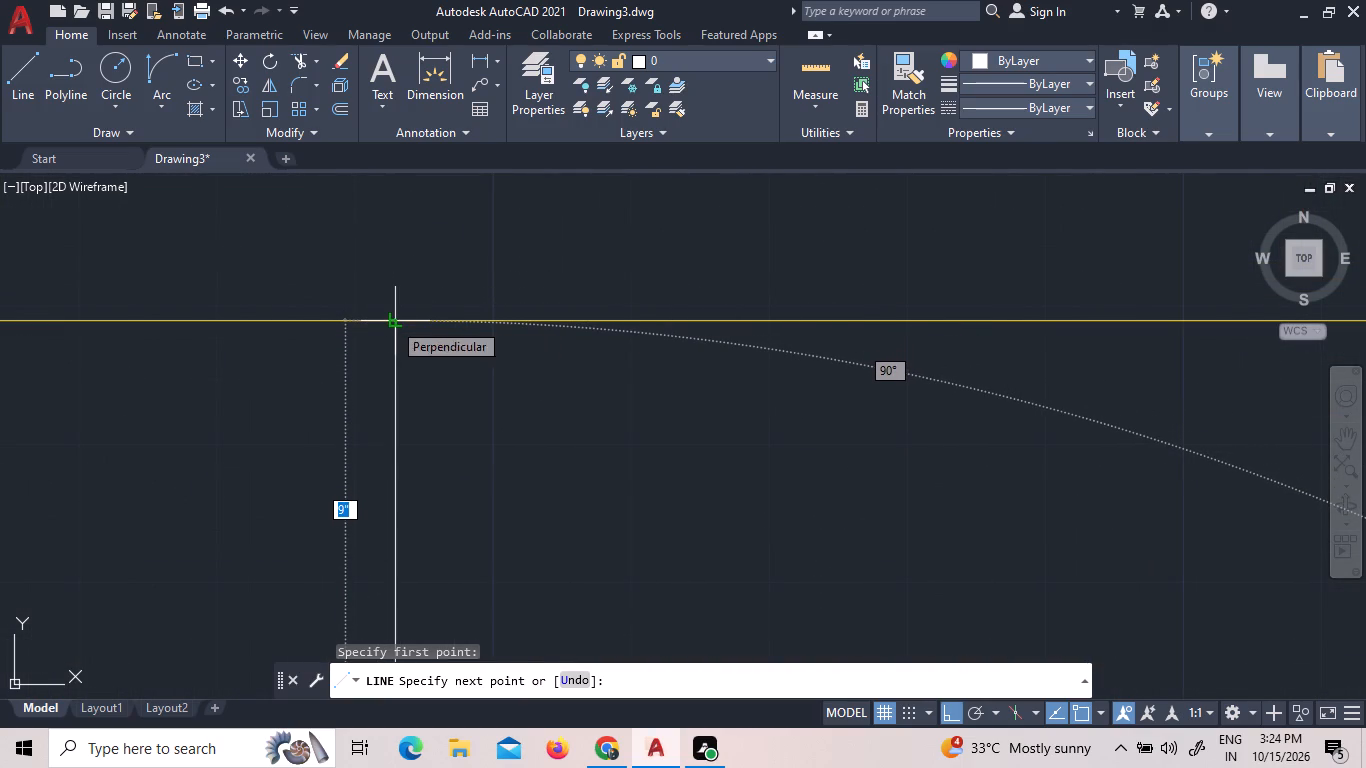
left_click(392, 321)
right_click(403, 288)
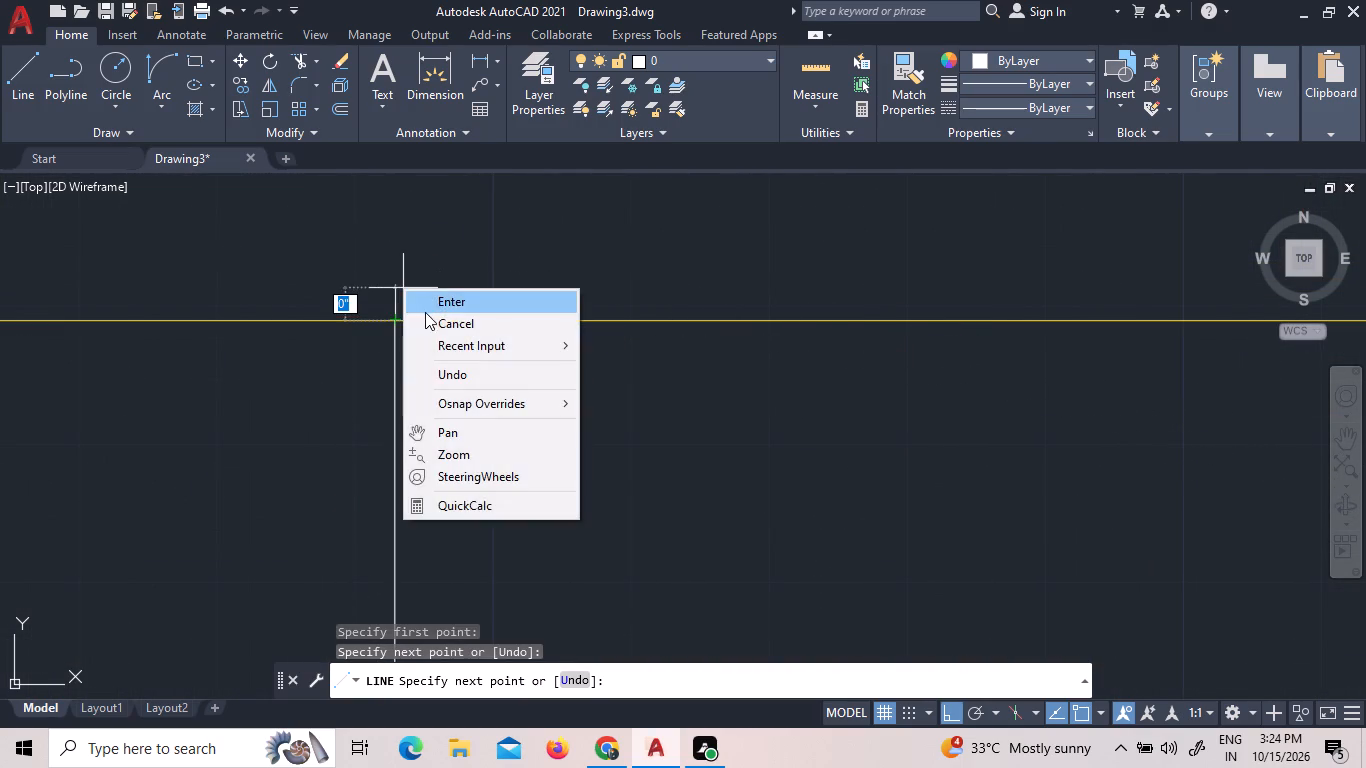
left_click(425, 312)
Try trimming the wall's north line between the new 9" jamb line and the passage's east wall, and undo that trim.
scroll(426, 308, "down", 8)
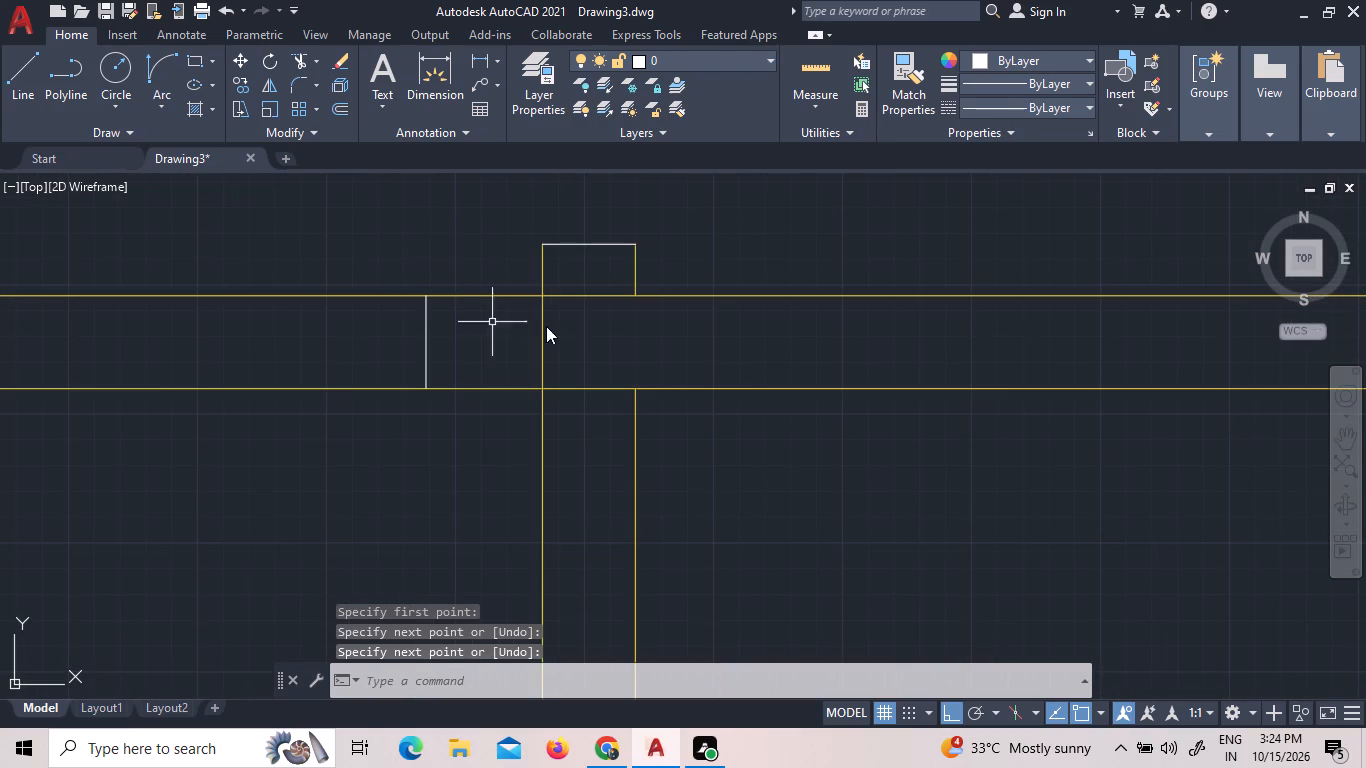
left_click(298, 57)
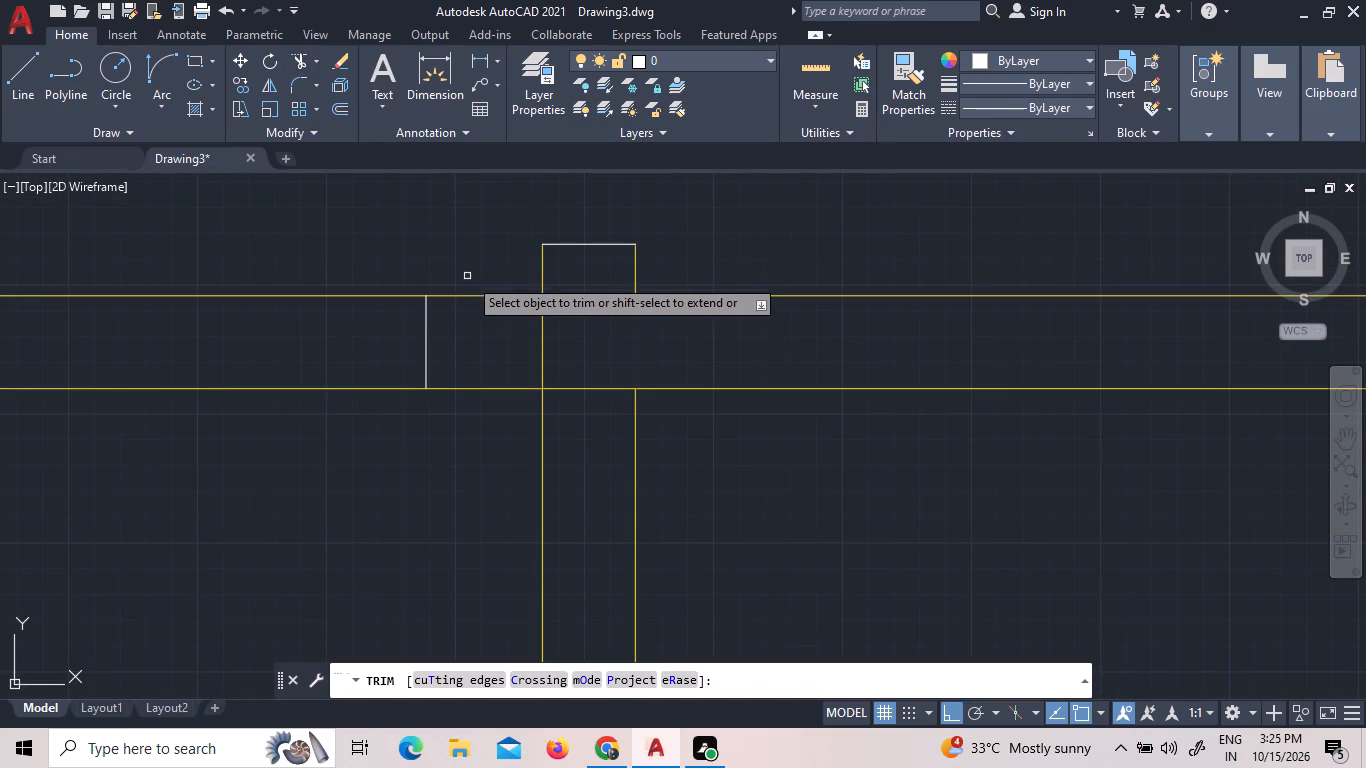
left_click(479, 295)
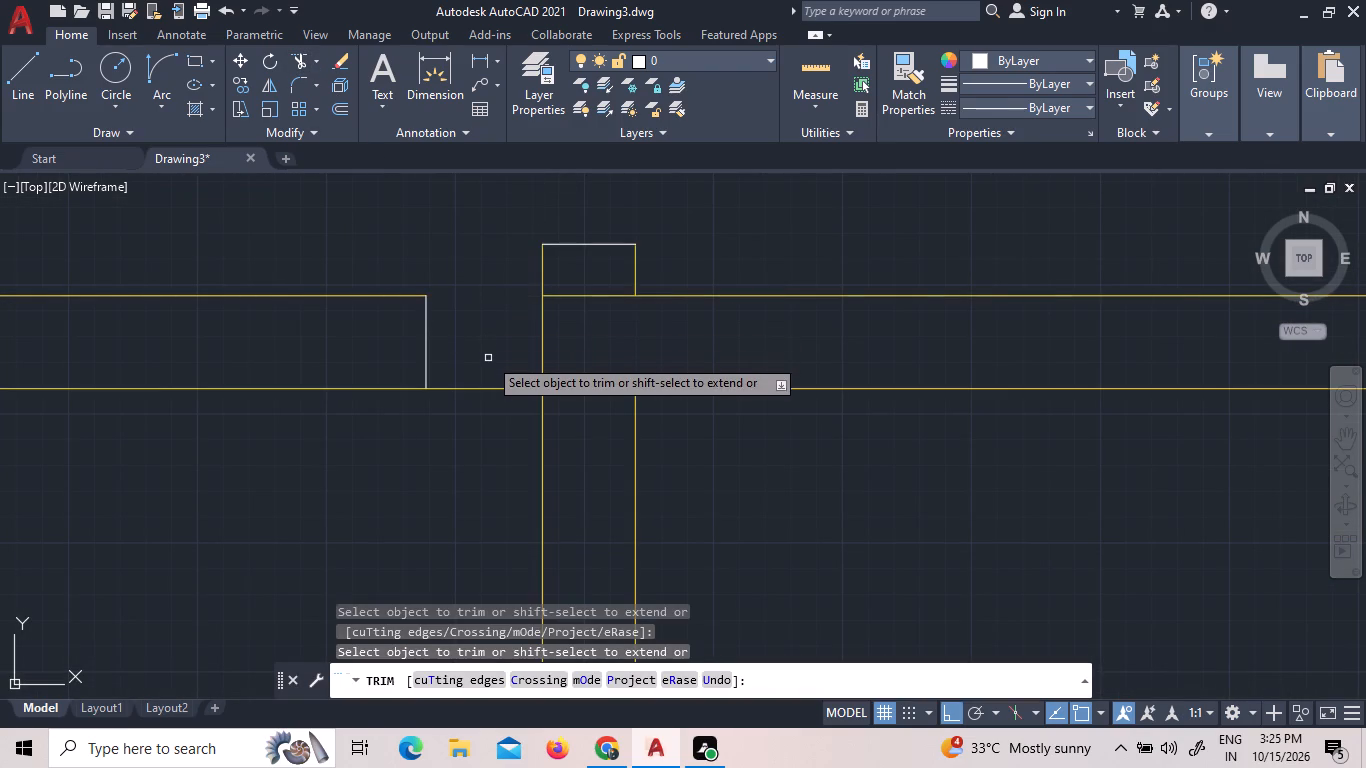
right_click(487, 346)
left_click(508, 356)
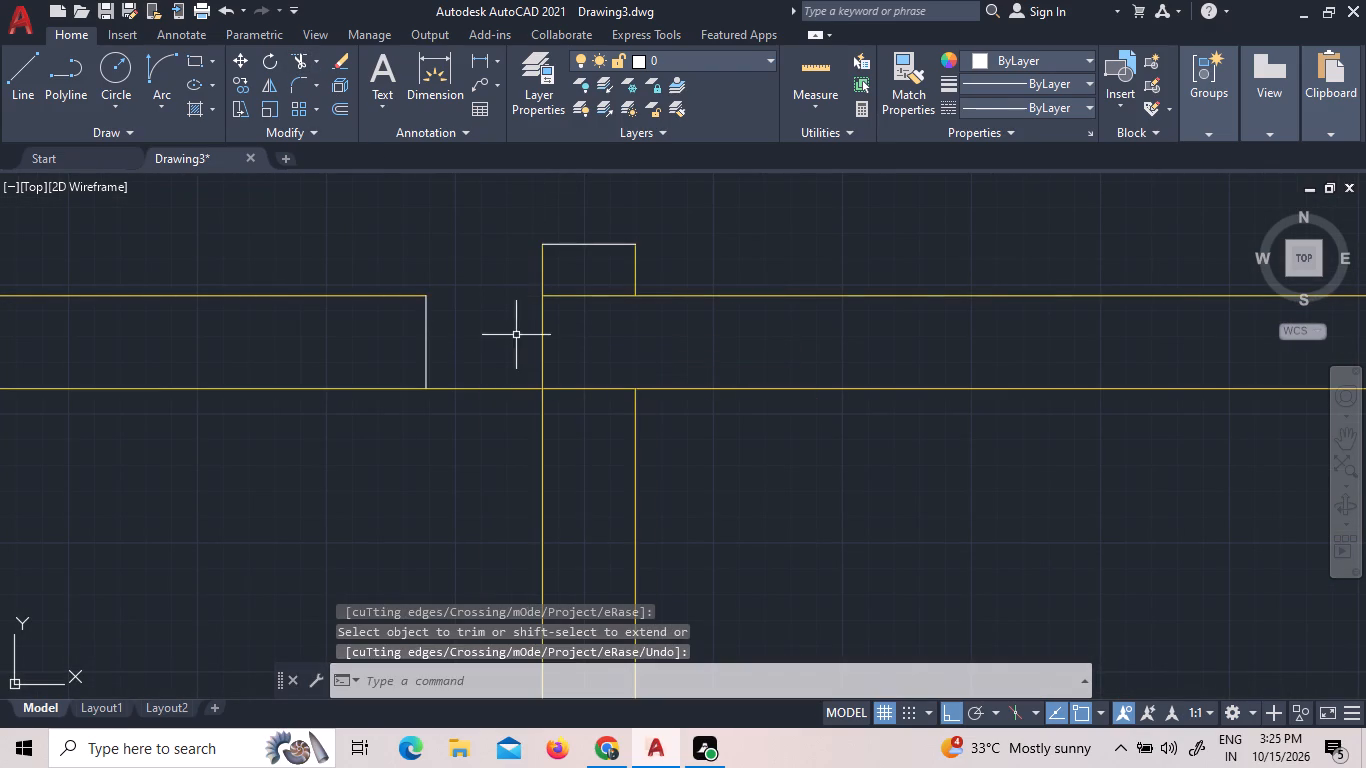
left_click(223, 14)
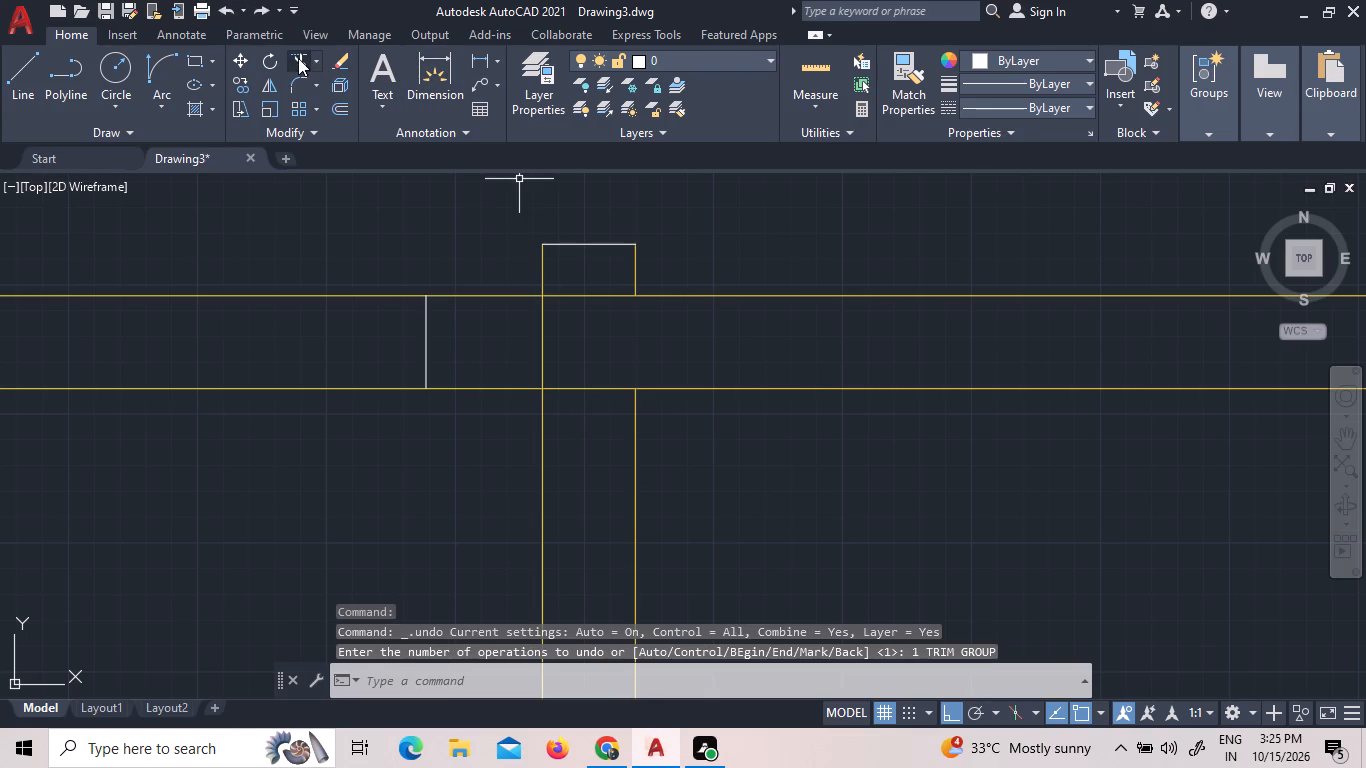
Trim the crossing lines inside the junction of the 9" wall south of the bedroom and the passage's east wall.
left_click(298, 58)
left_click(591, 291)
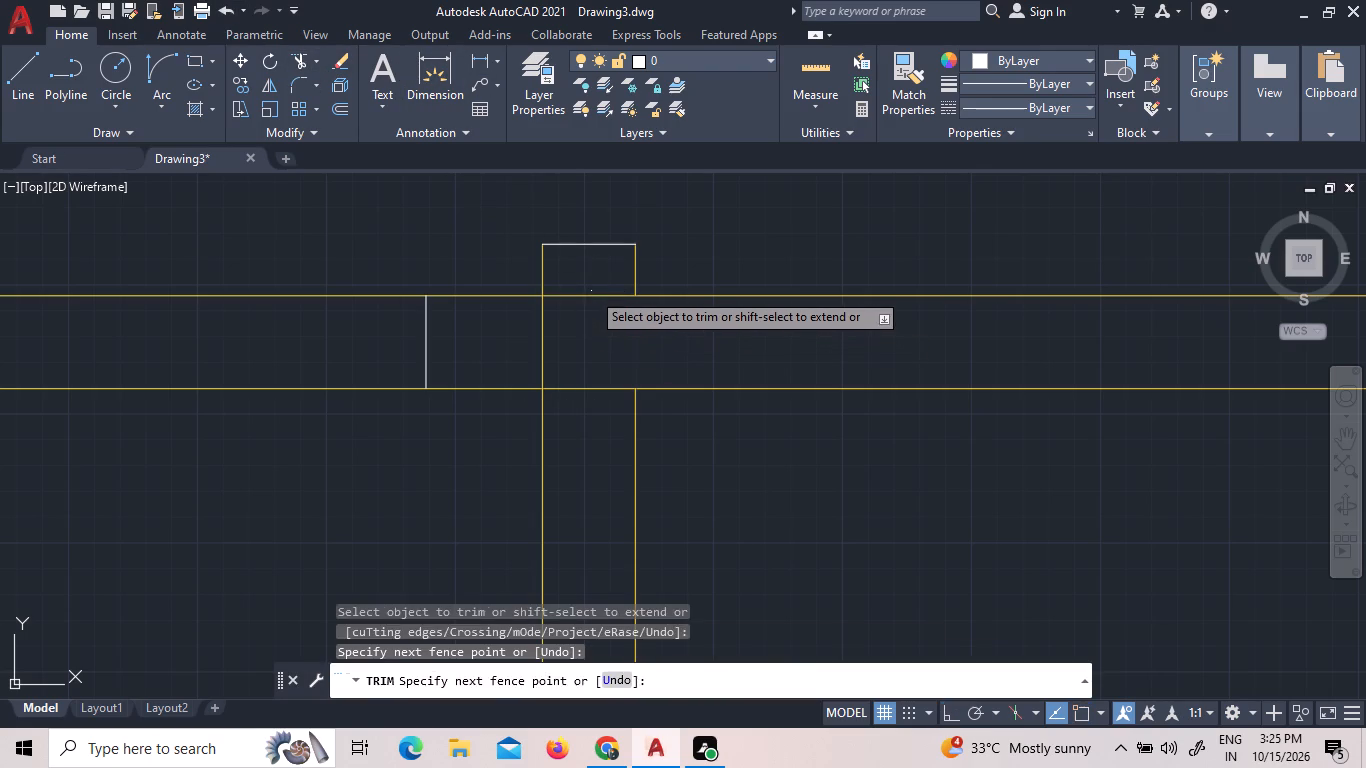
left_click(499, 348)
left_click(603, 428)
left_click(593, 341)
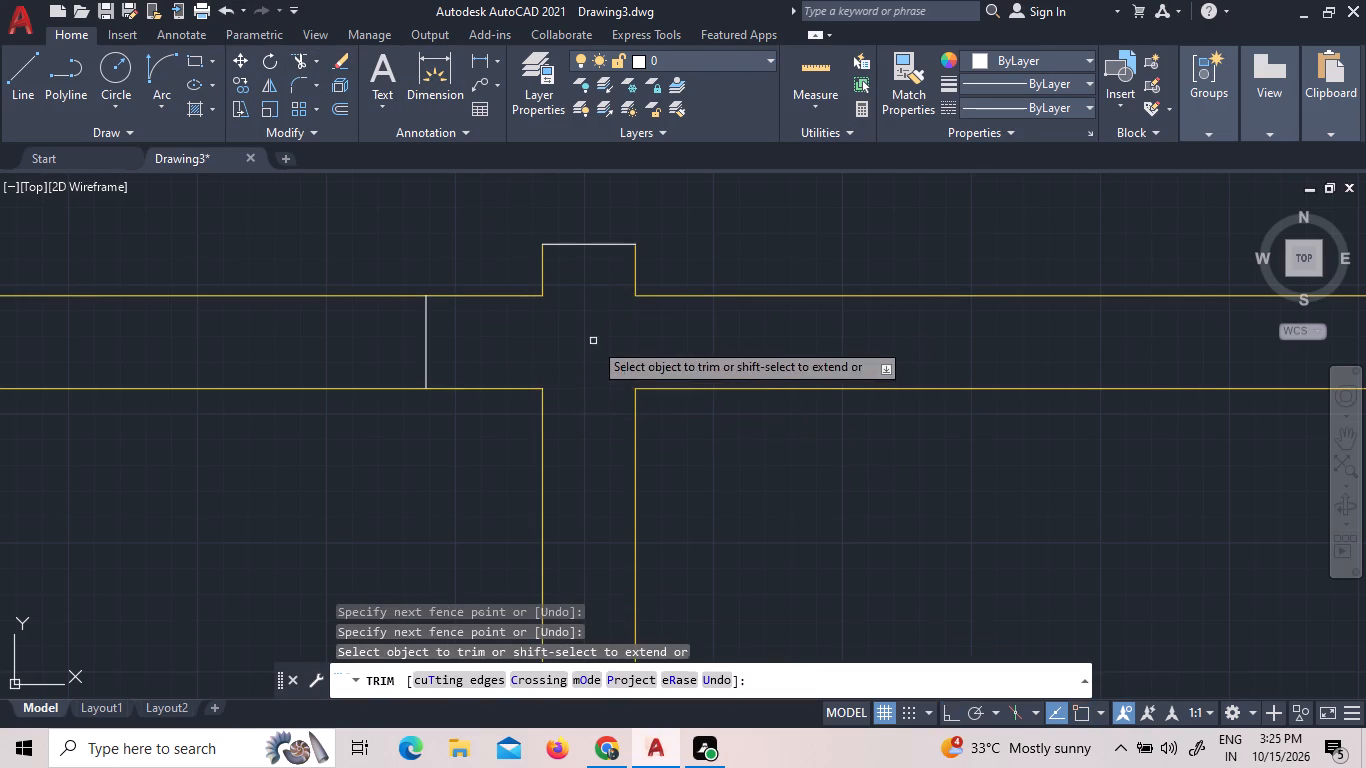
Trim both wall lines crossing the passage west of the new jamb line, leaving a short stub on the passage's east wall.
left_click_drag(375, 386, 375, 368)
left_click(369, 283)
left_click(360, 306)
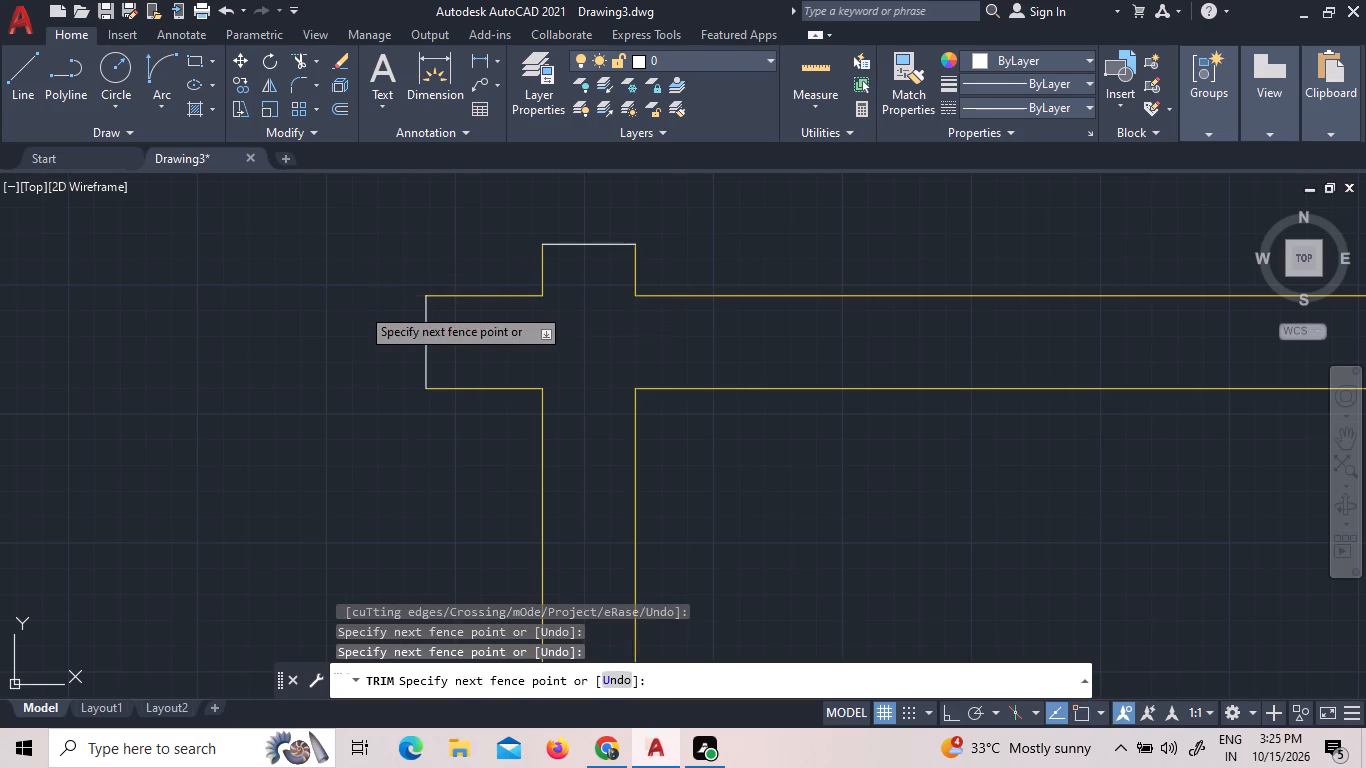
scroll(566, 364, "down", 3)
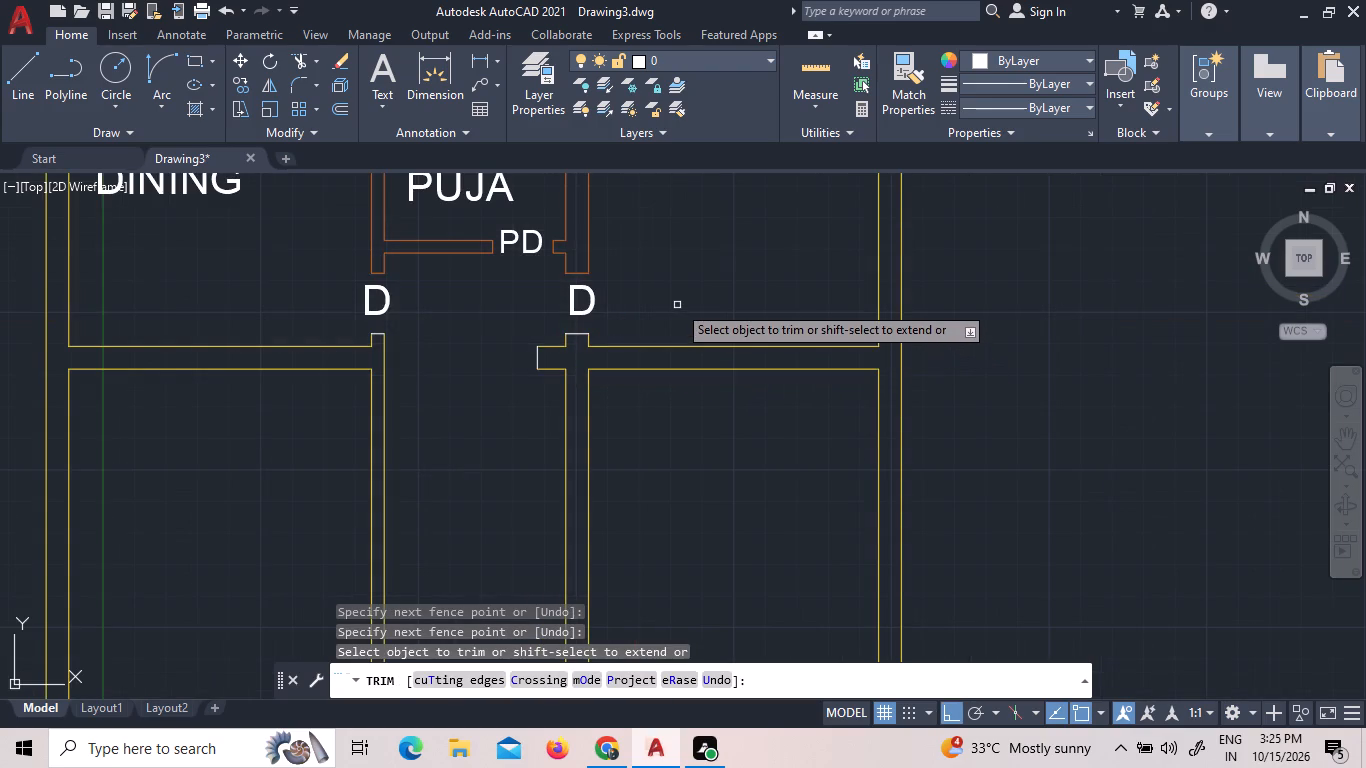
scroll(677, 303, "down", 1)
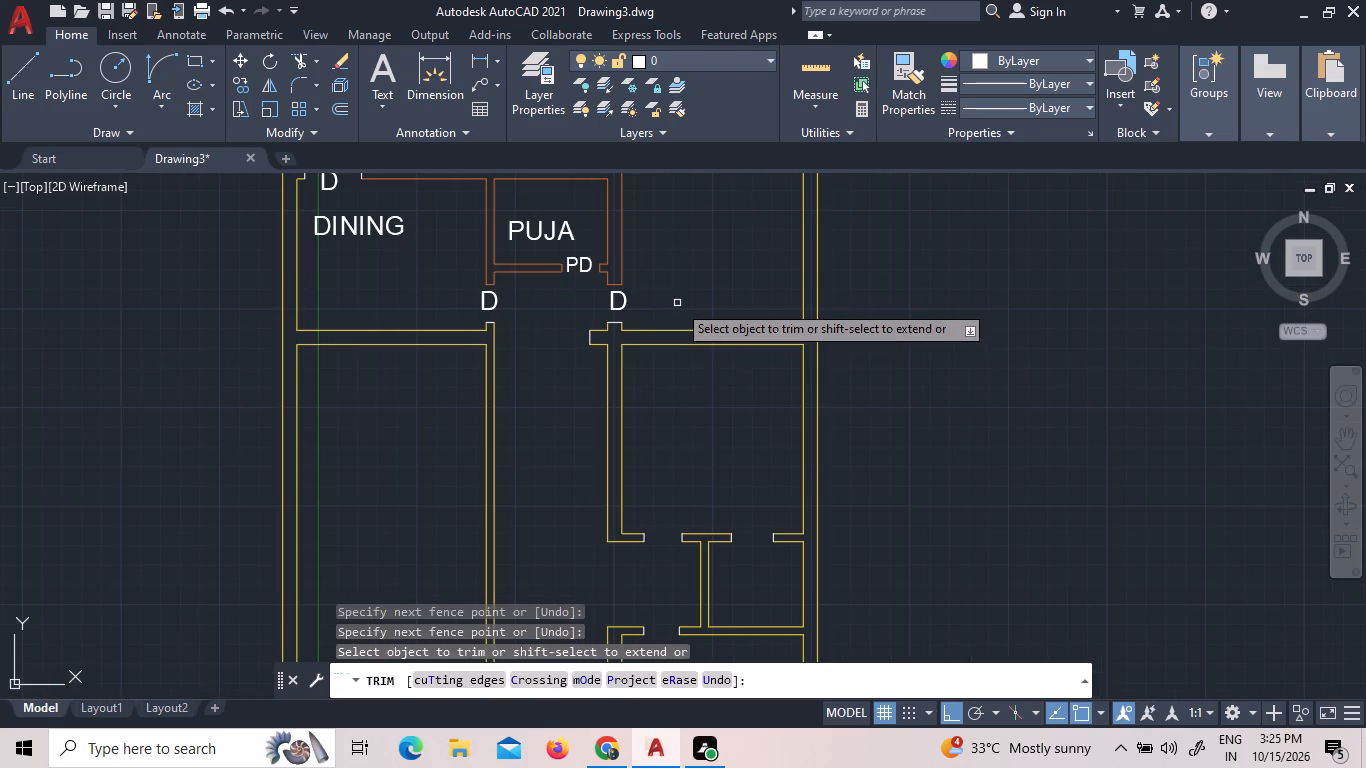
right_click(687, 417)
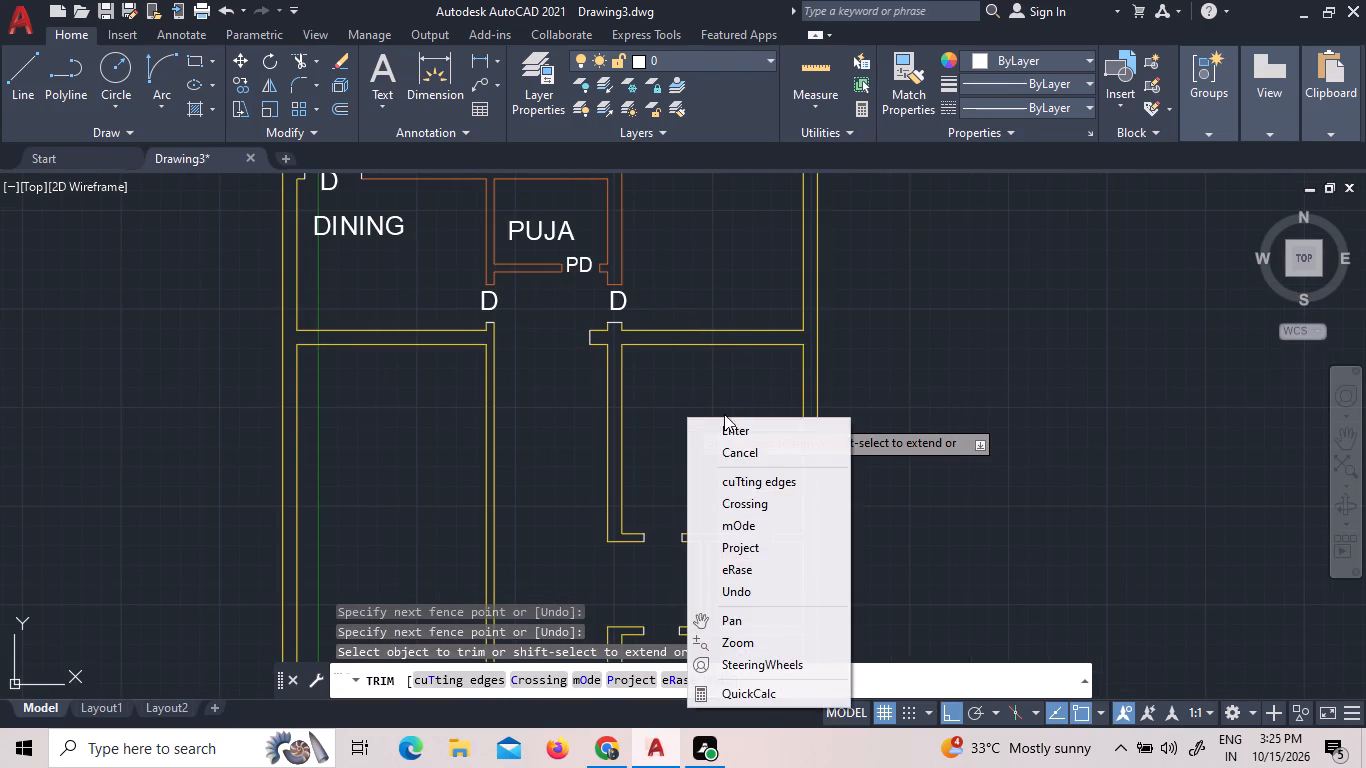
left_click(728, 425)
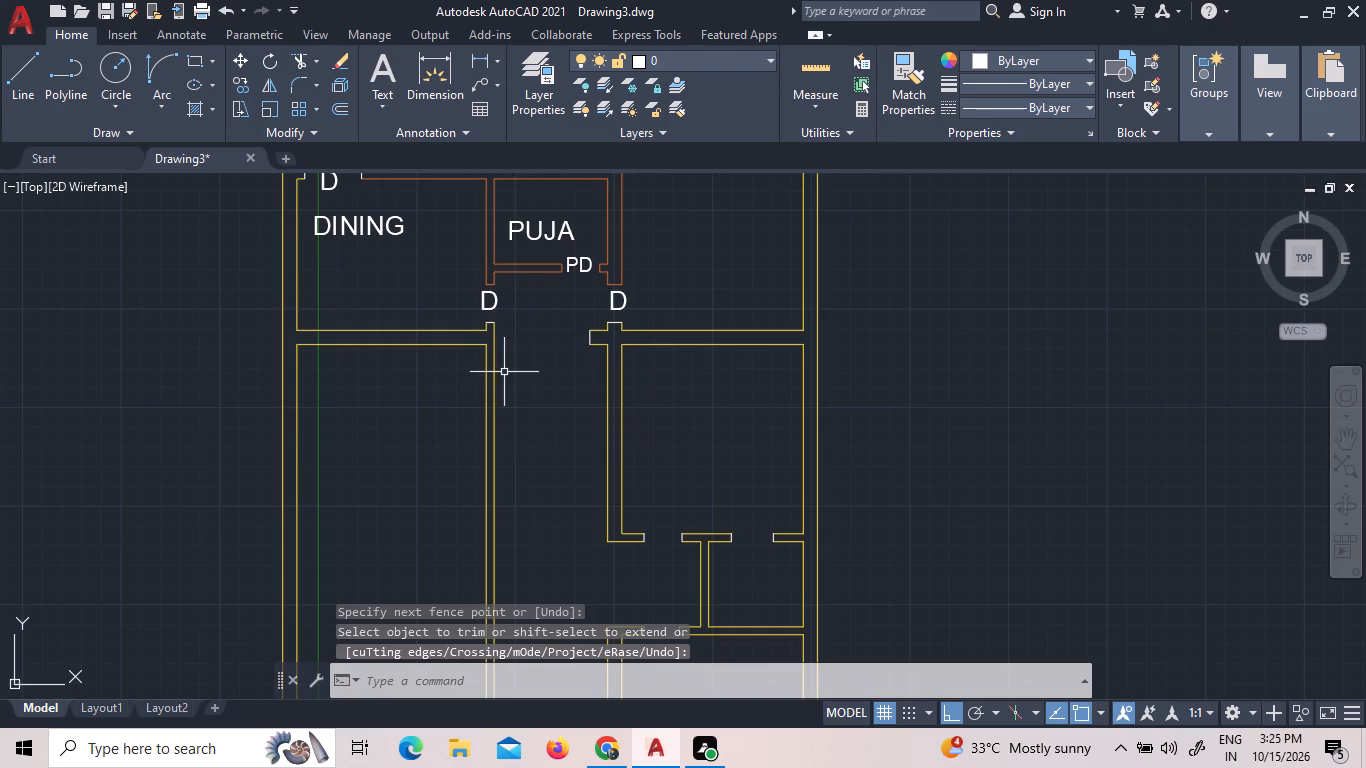
Copy the BEDROOM label straight south into the room below the 9" wall on the east side.
scroll(504, 372, "down", 2)
scroll(653, 297, "up", 1)
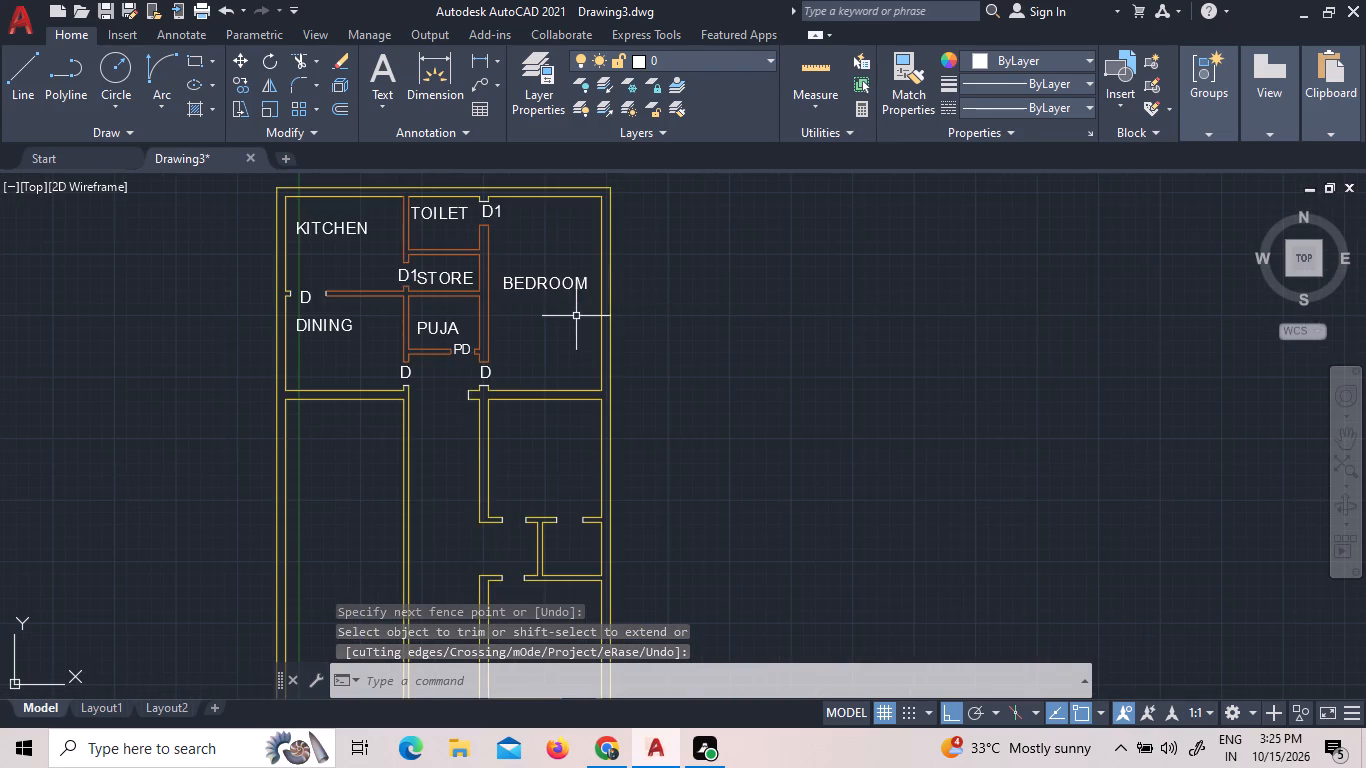
scroll(575, 316, "down", 2)
scroll(564, 371, "up", 5)
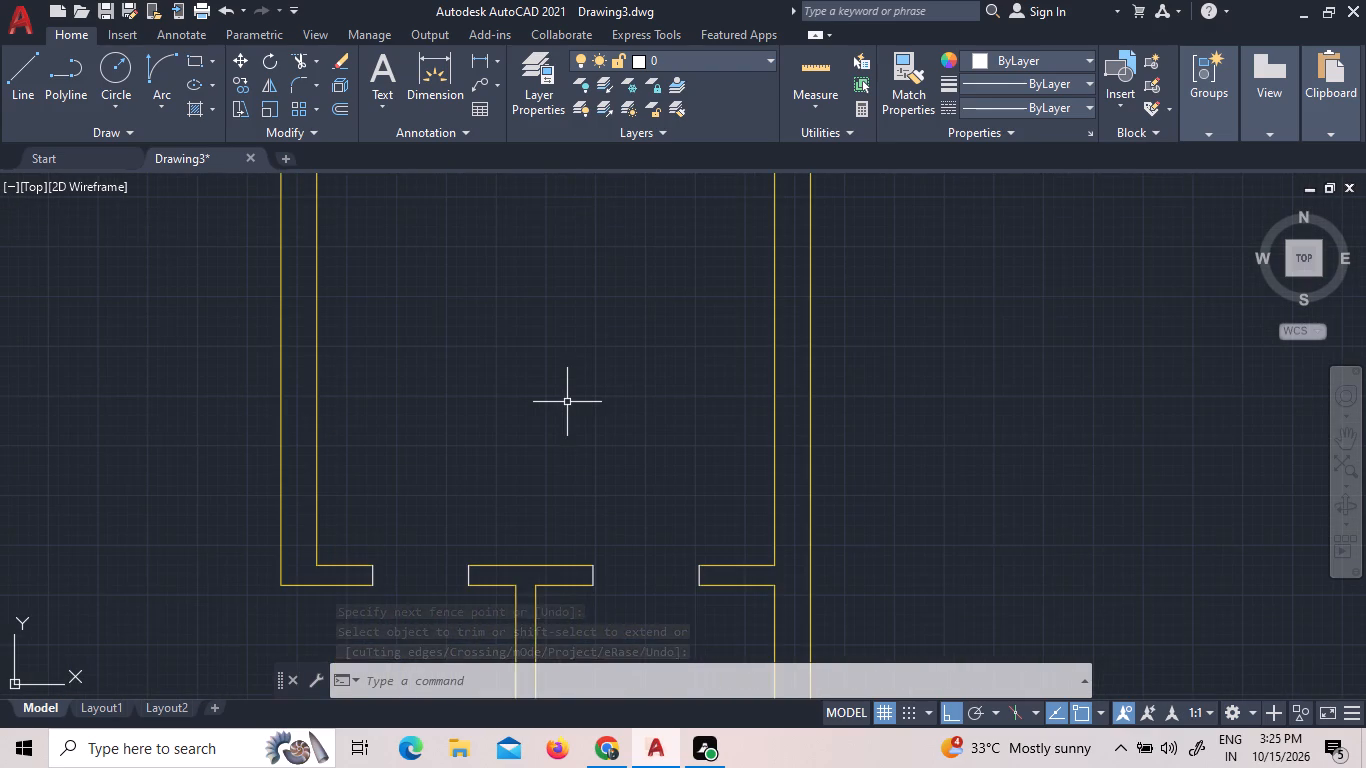
scroll(569, 399, "down", 3)
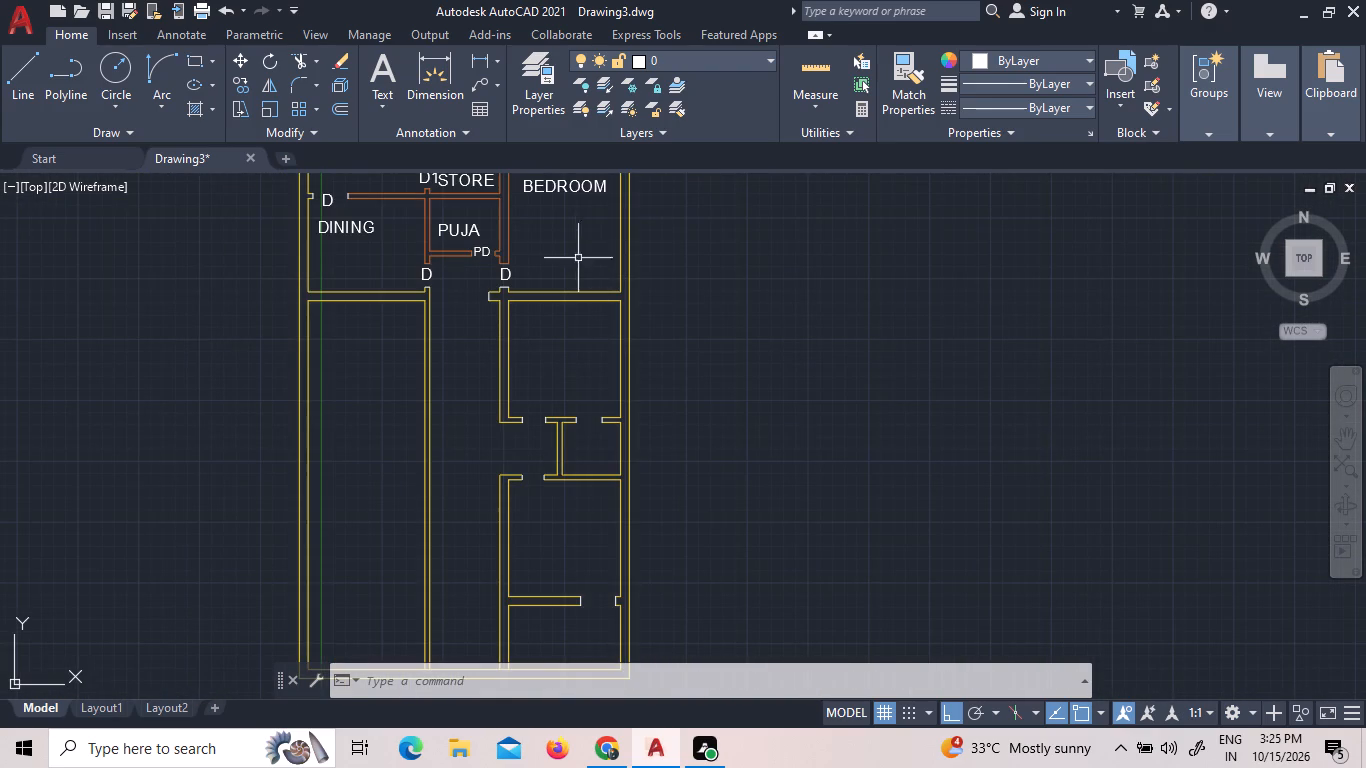
left_click(572, 187)
right_click(572, 187)
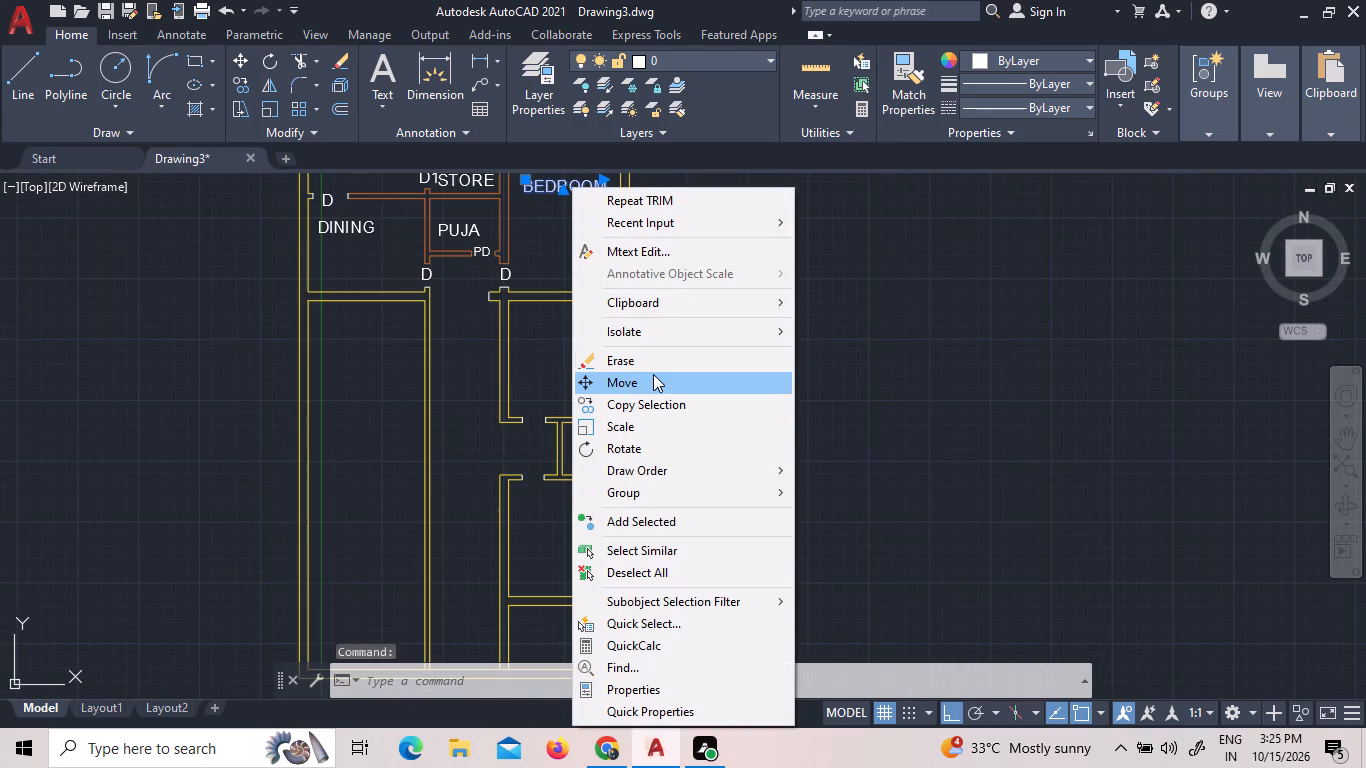
left_click(657, 402)
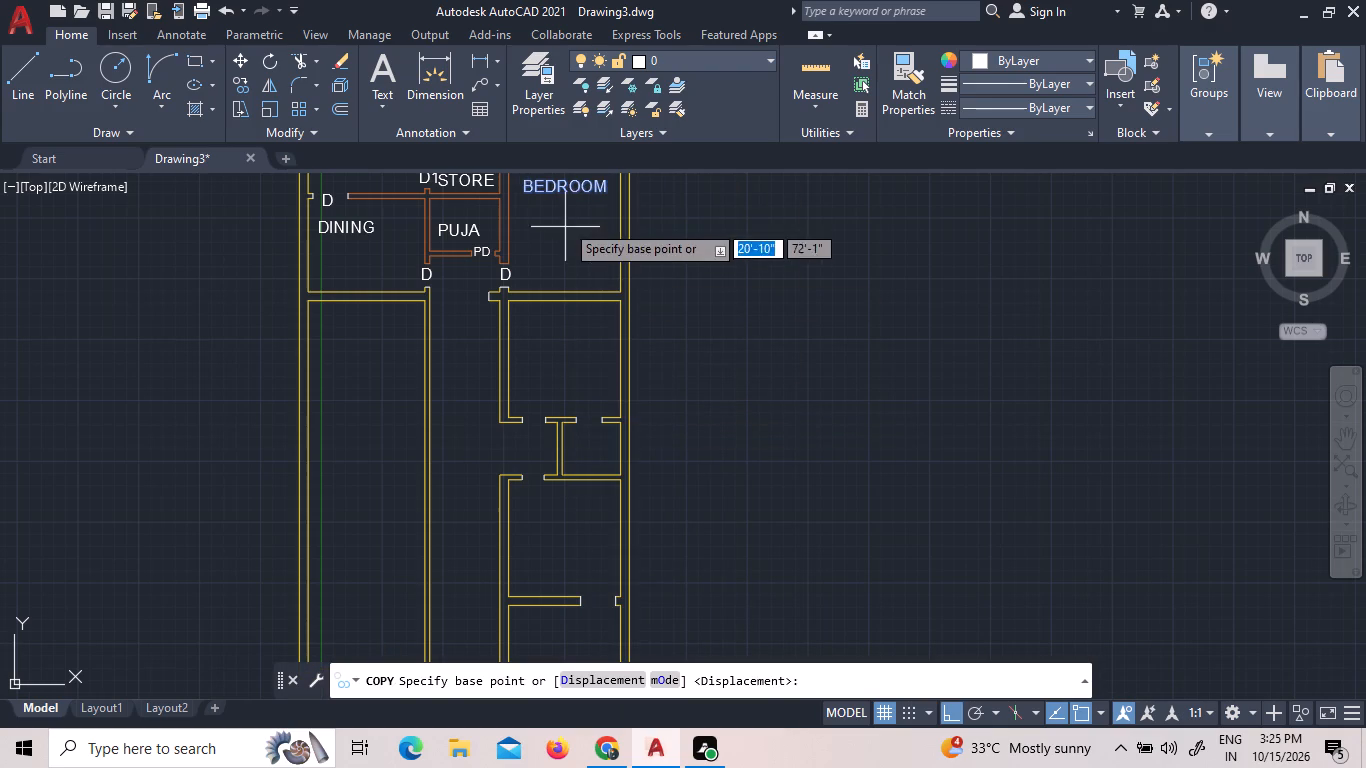
left_click(557, 189)
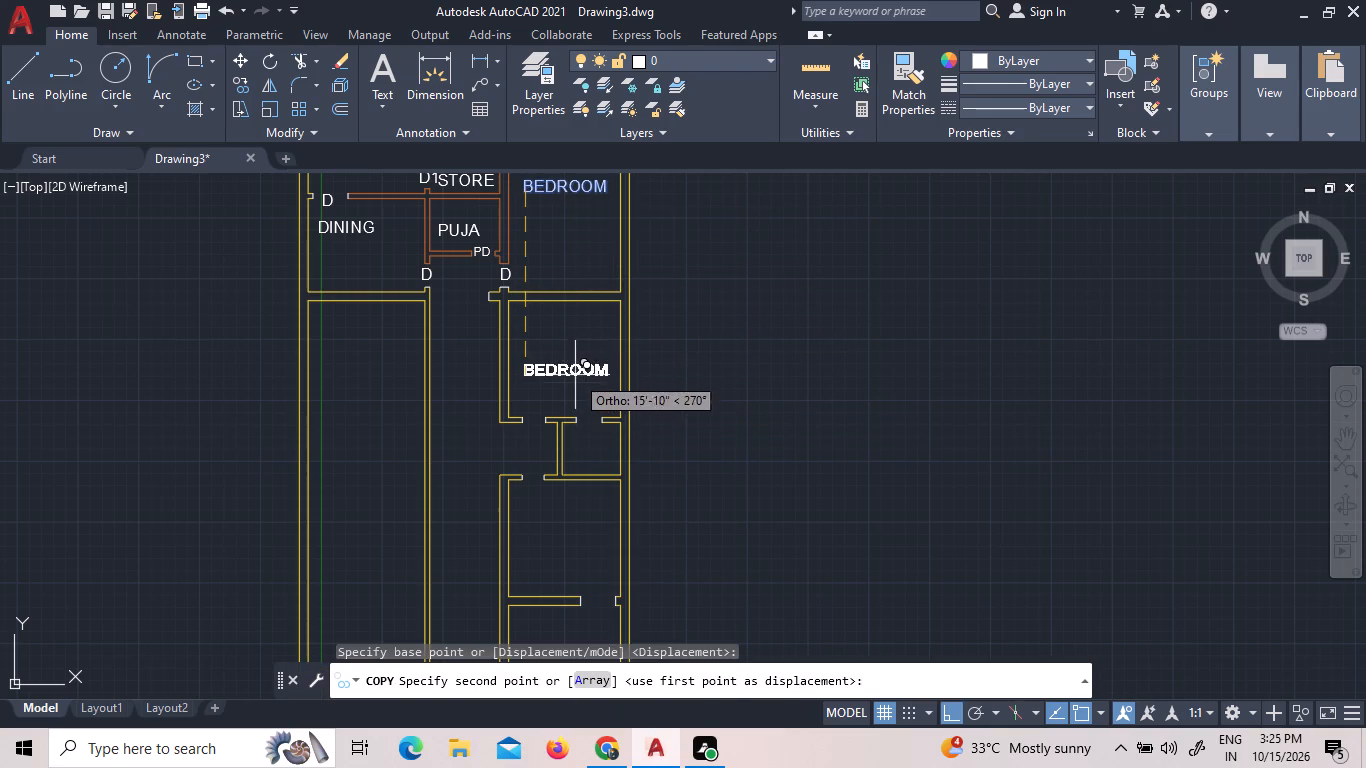
left_click(579, 354)
right_click(742, 351)
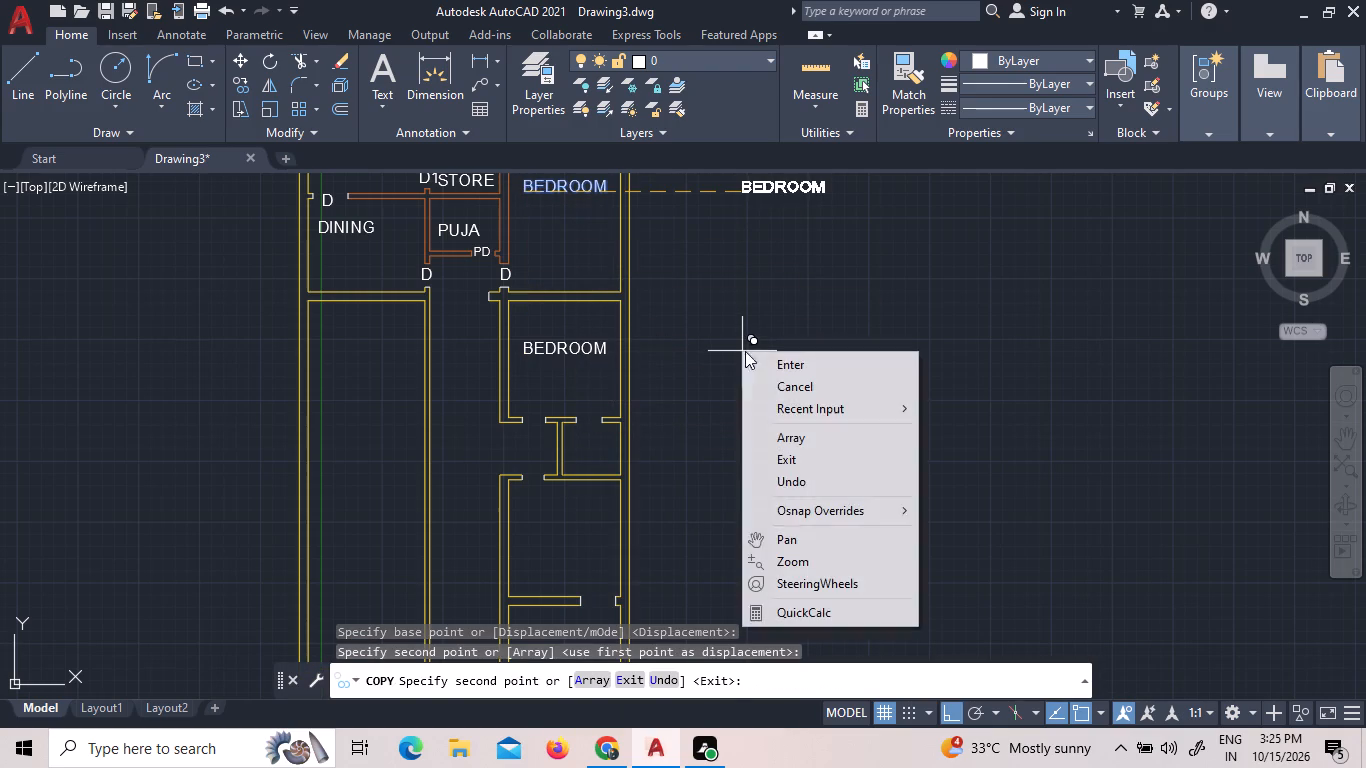
left_click(774, 375)
Copy the TOILET label, with Ortho off, into the small room south of the second bedroom, against the east outer wall.
scroll(692, 342, "down", 2)
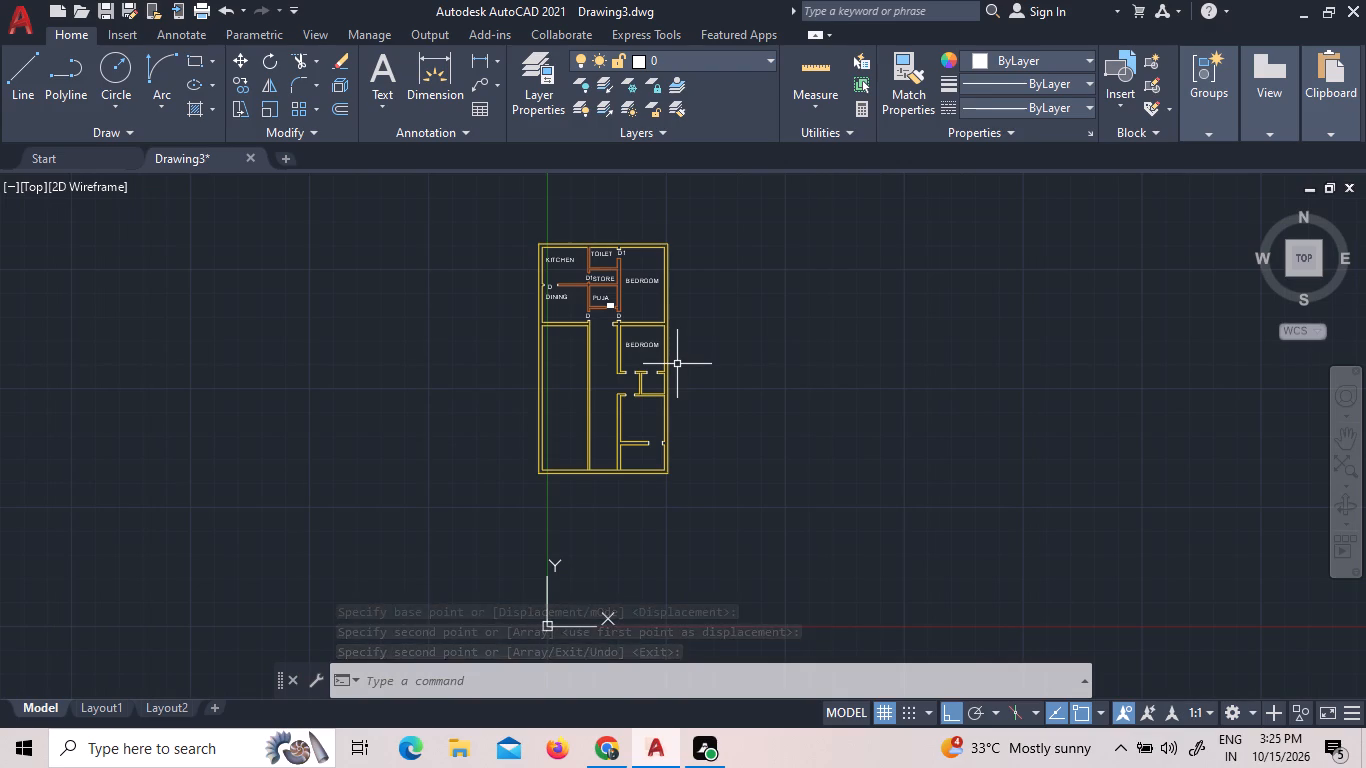
scroll(677, 364, "up", 2)
scroll(656, 414, "down", 2)
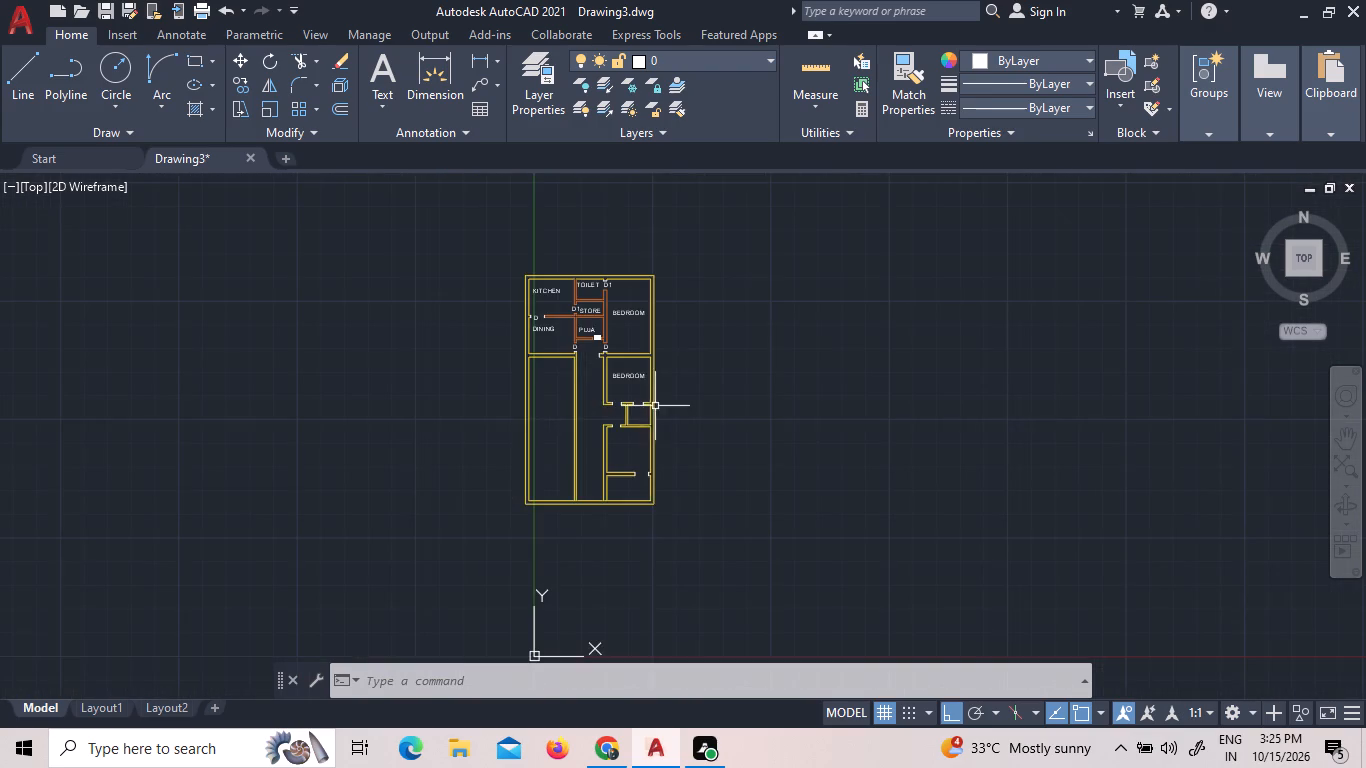
scroll(596, 257, "up", 2)
left_click(588, 336)
right_click(588, 336)
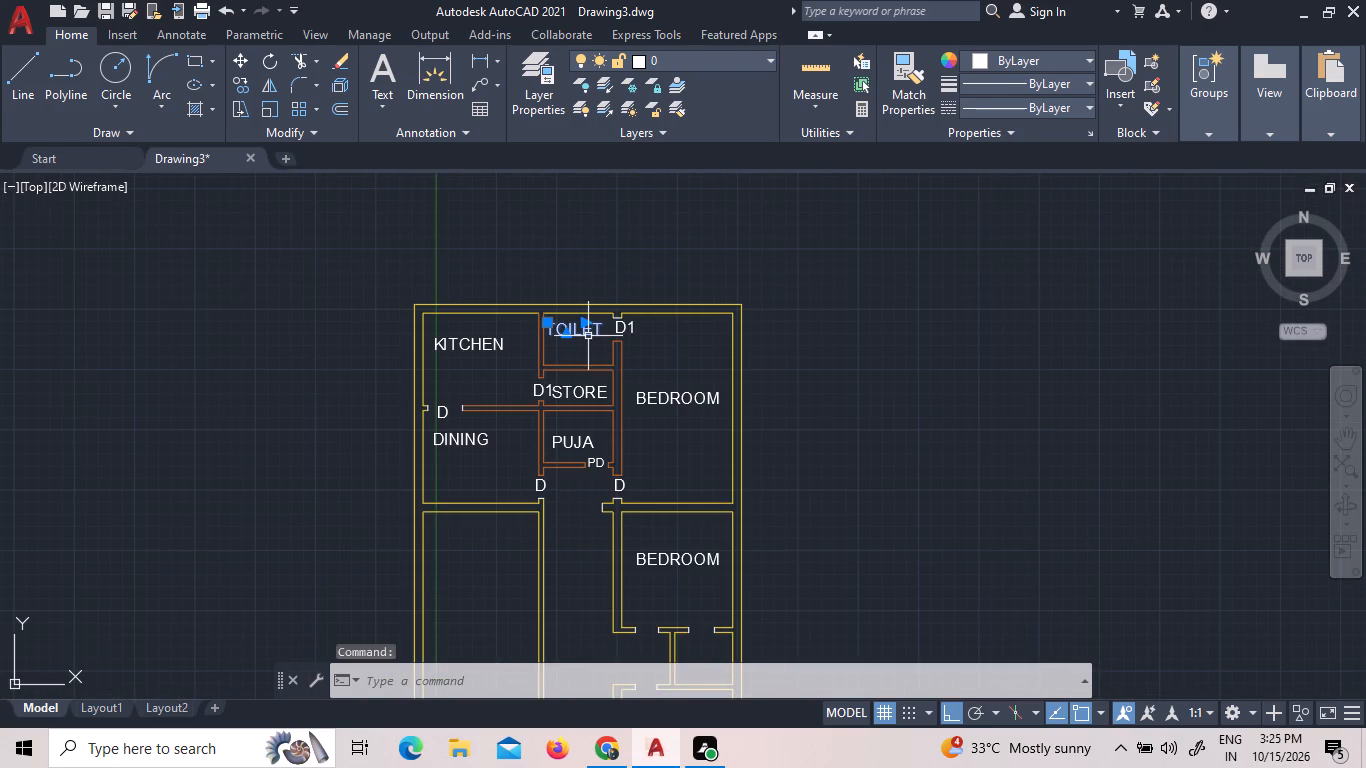
left_click(647, 405)
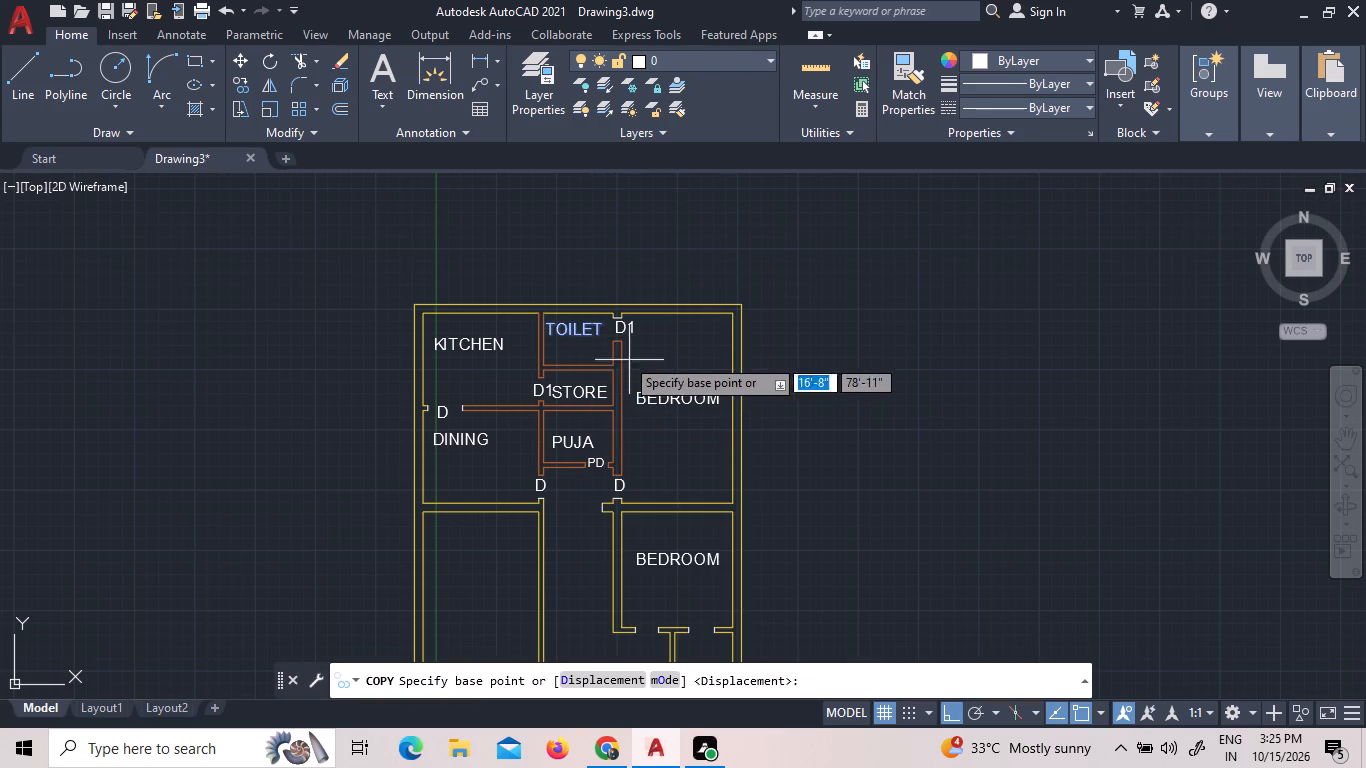
left_click(572, 326)
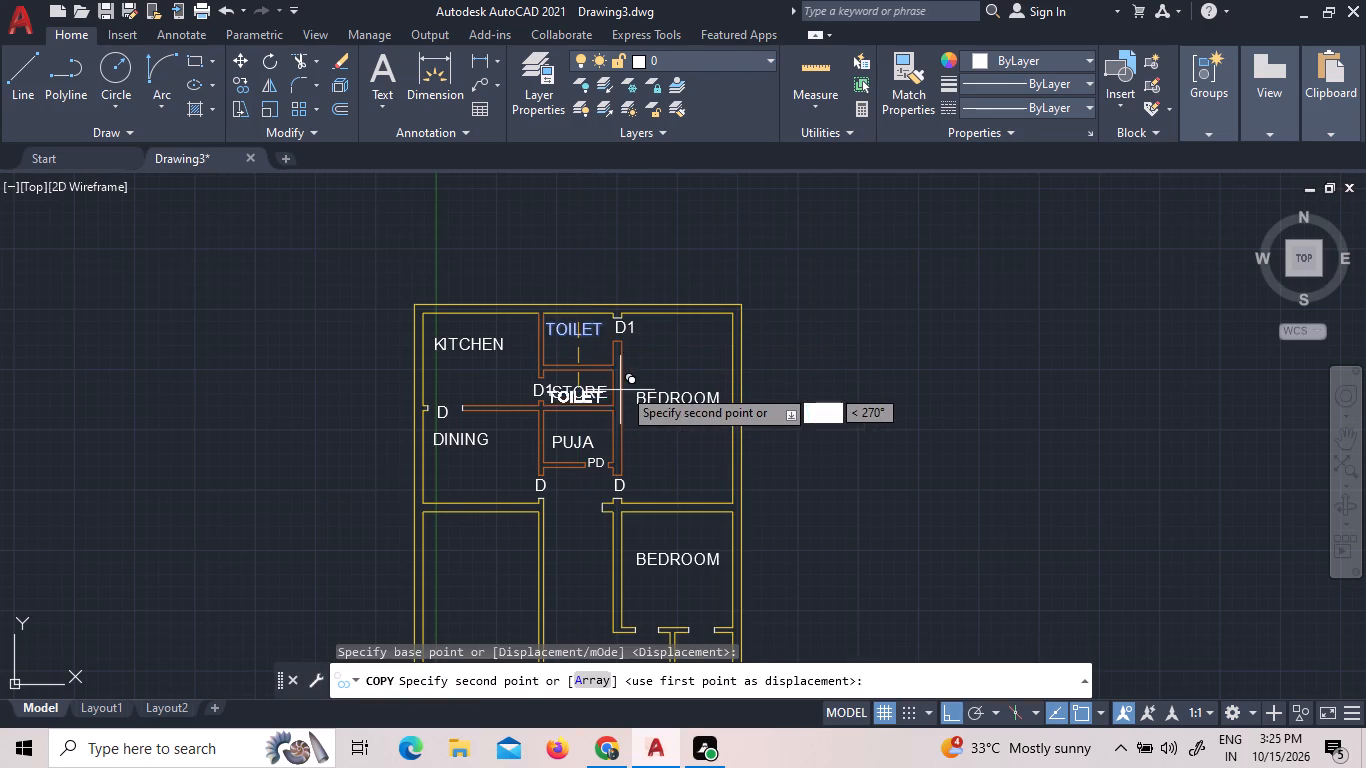
scroll(618, 383, "down", 3)
scroll(631, 422, "up", 5)
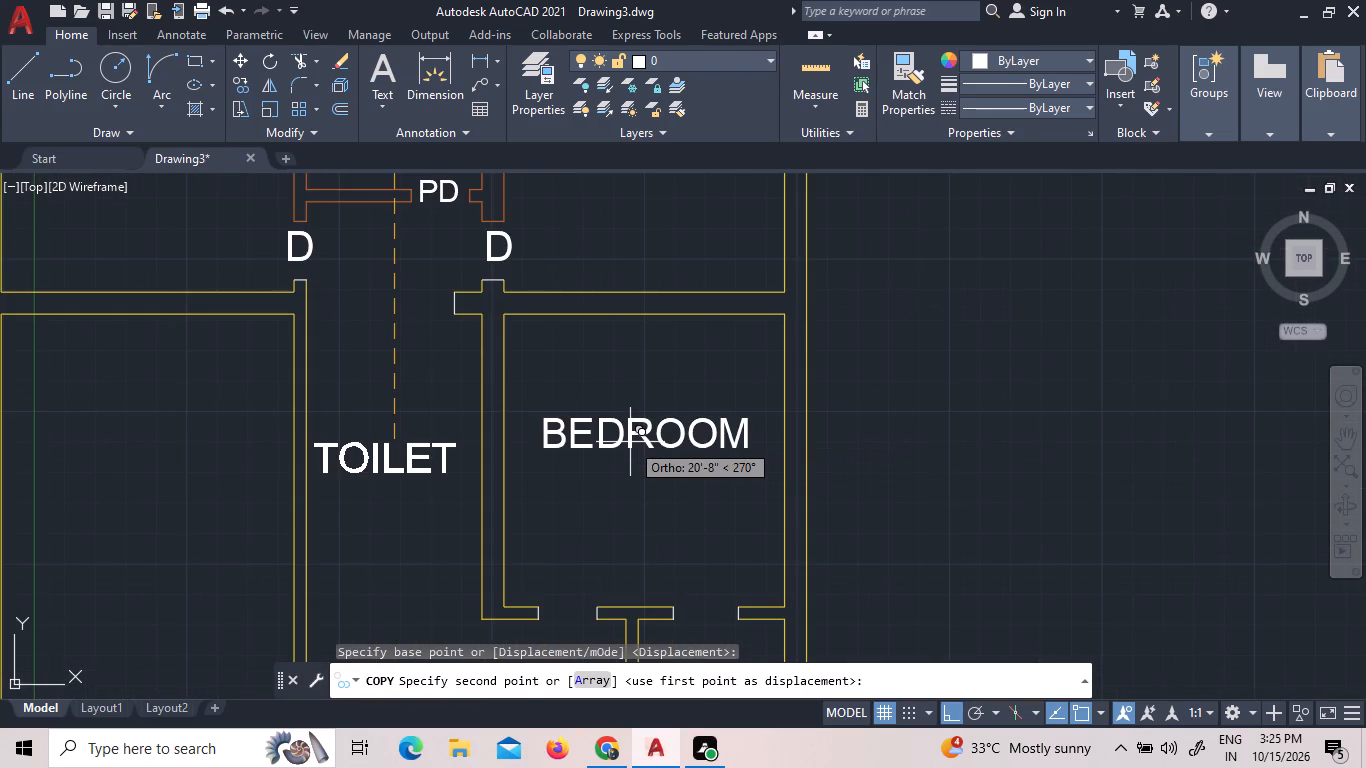
key("F8")
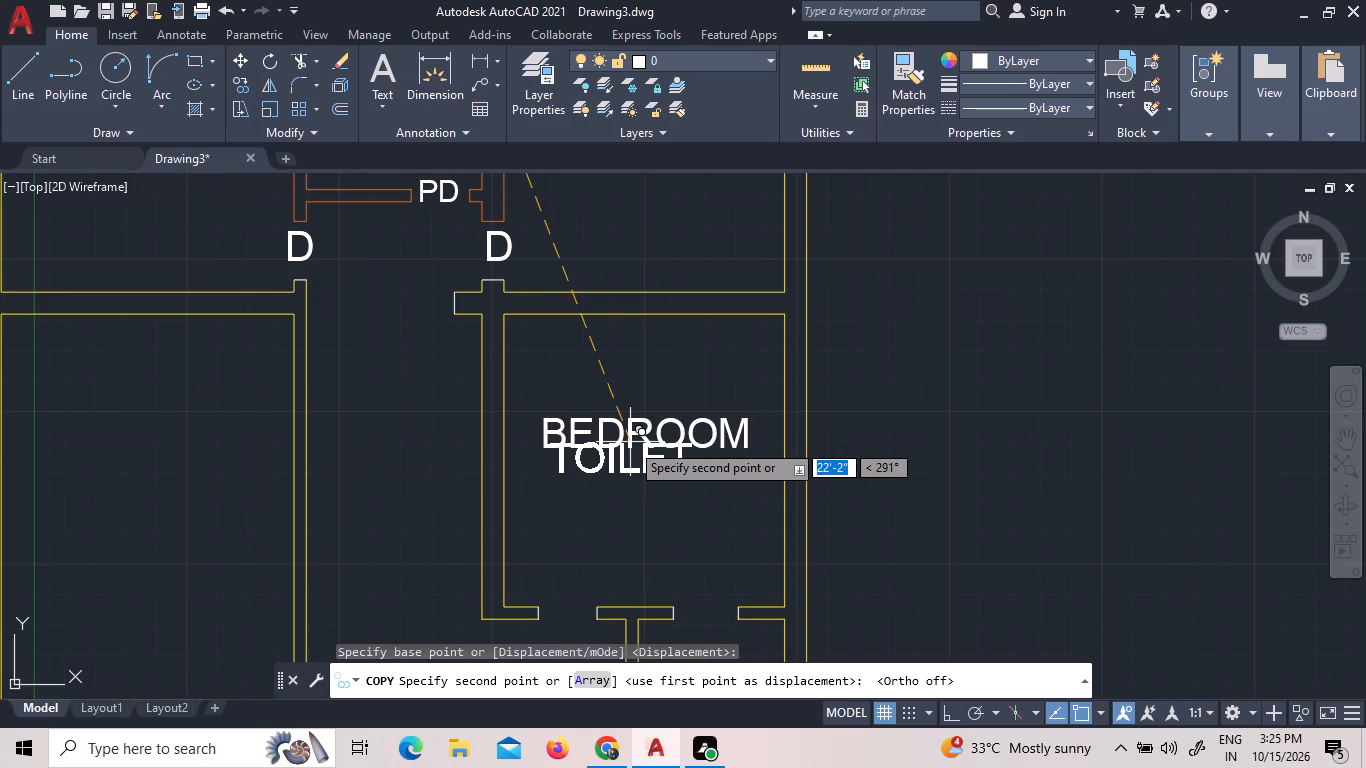
scroll(630, 442, "down", 2)
scroll(665, 540, "up", 2)
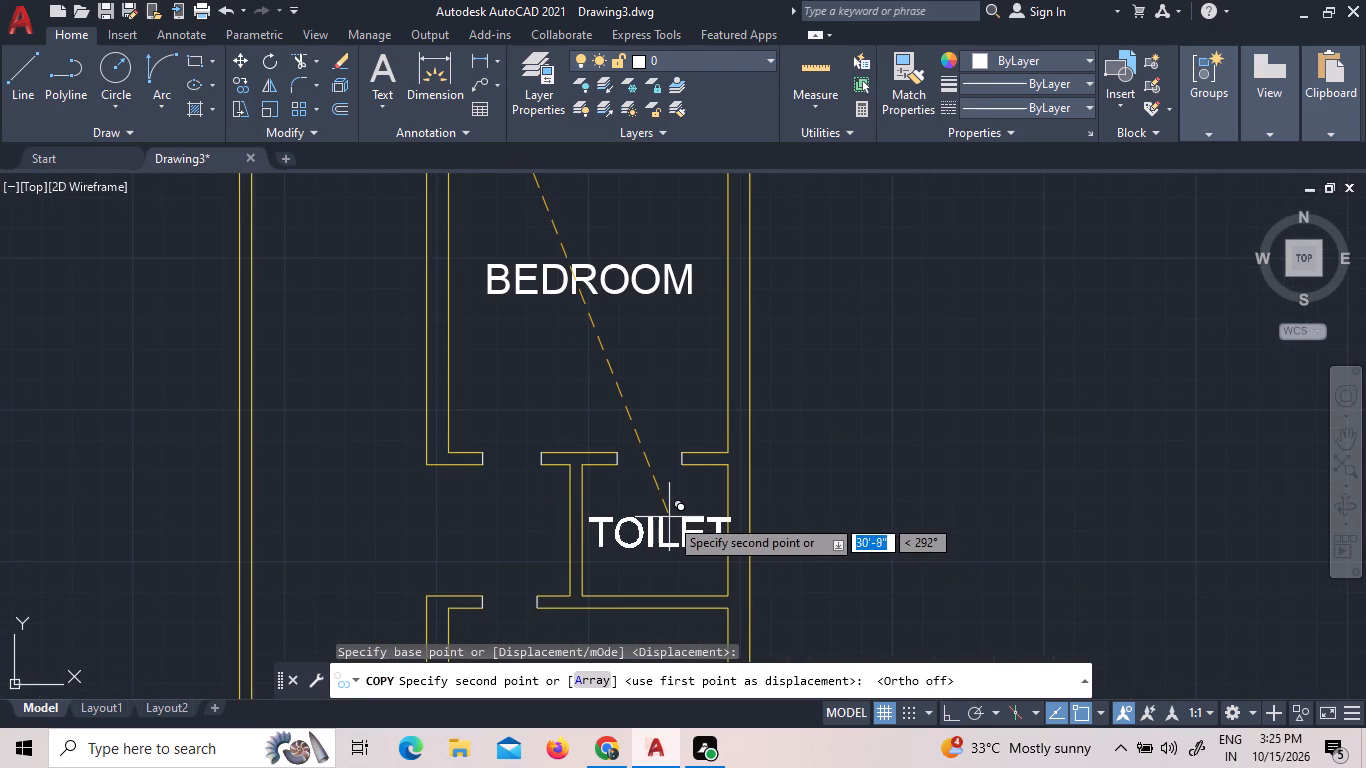
left_click(669, 517)
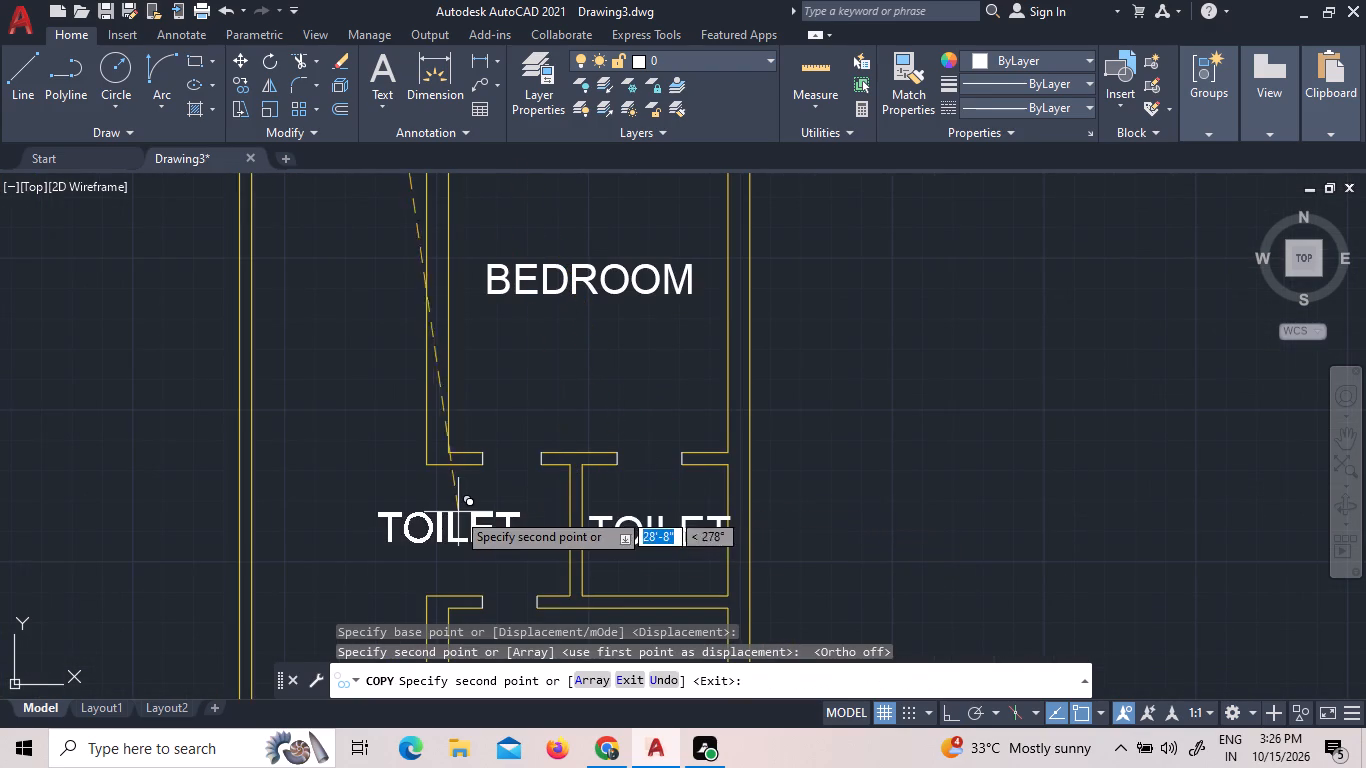
Place another copy of the TOILET label in the space west of that toilet and change its text to PASSAGE.
left_click(469, 515)
right_click(469, 515)
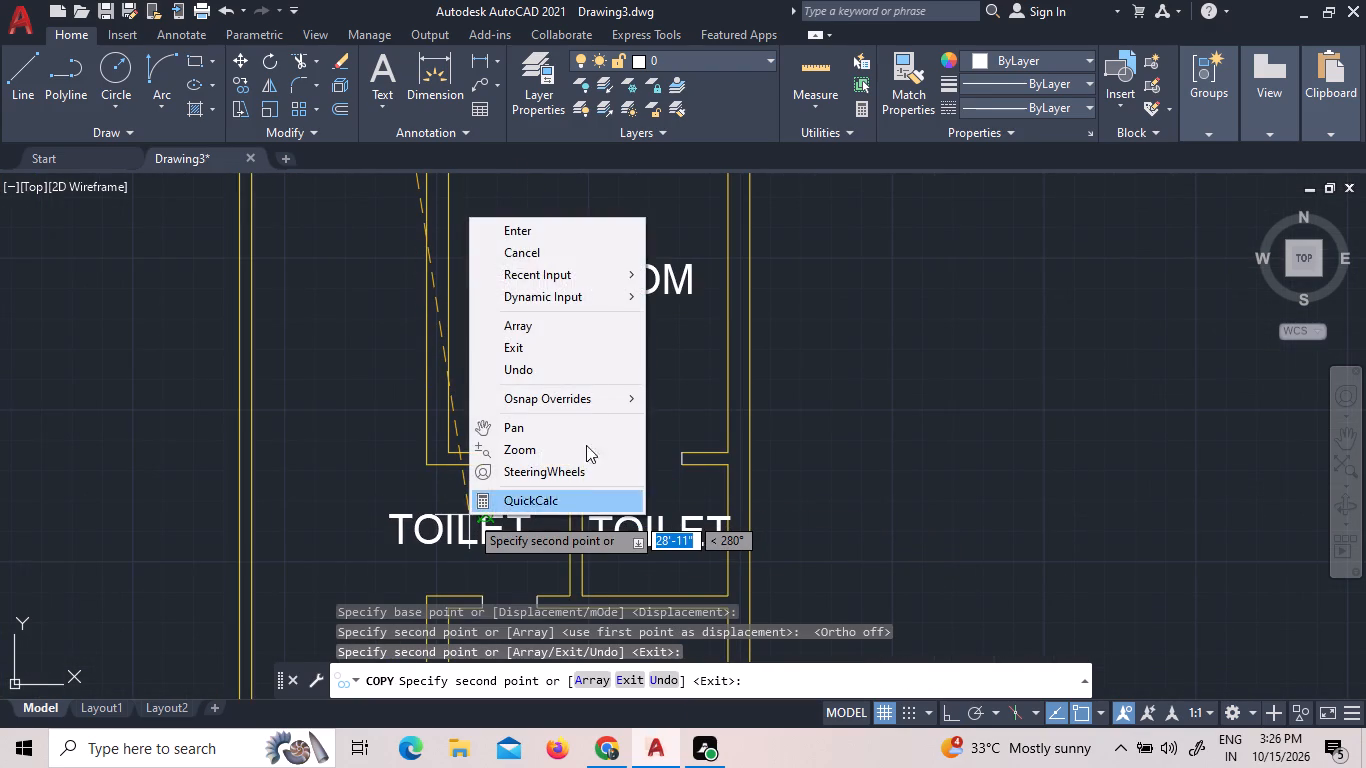
left_click(568, 237)
triple_click(490, 541)
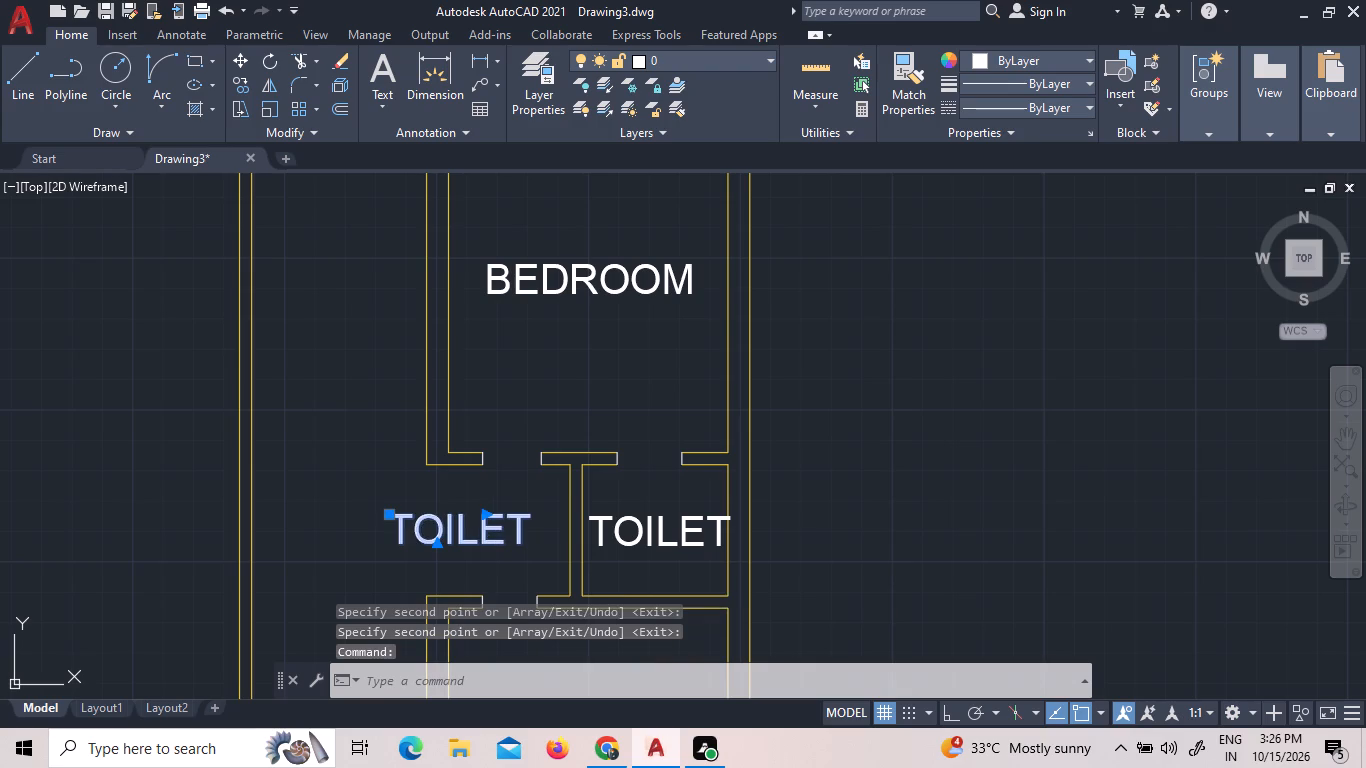
left_click(490, 541)
key("p")
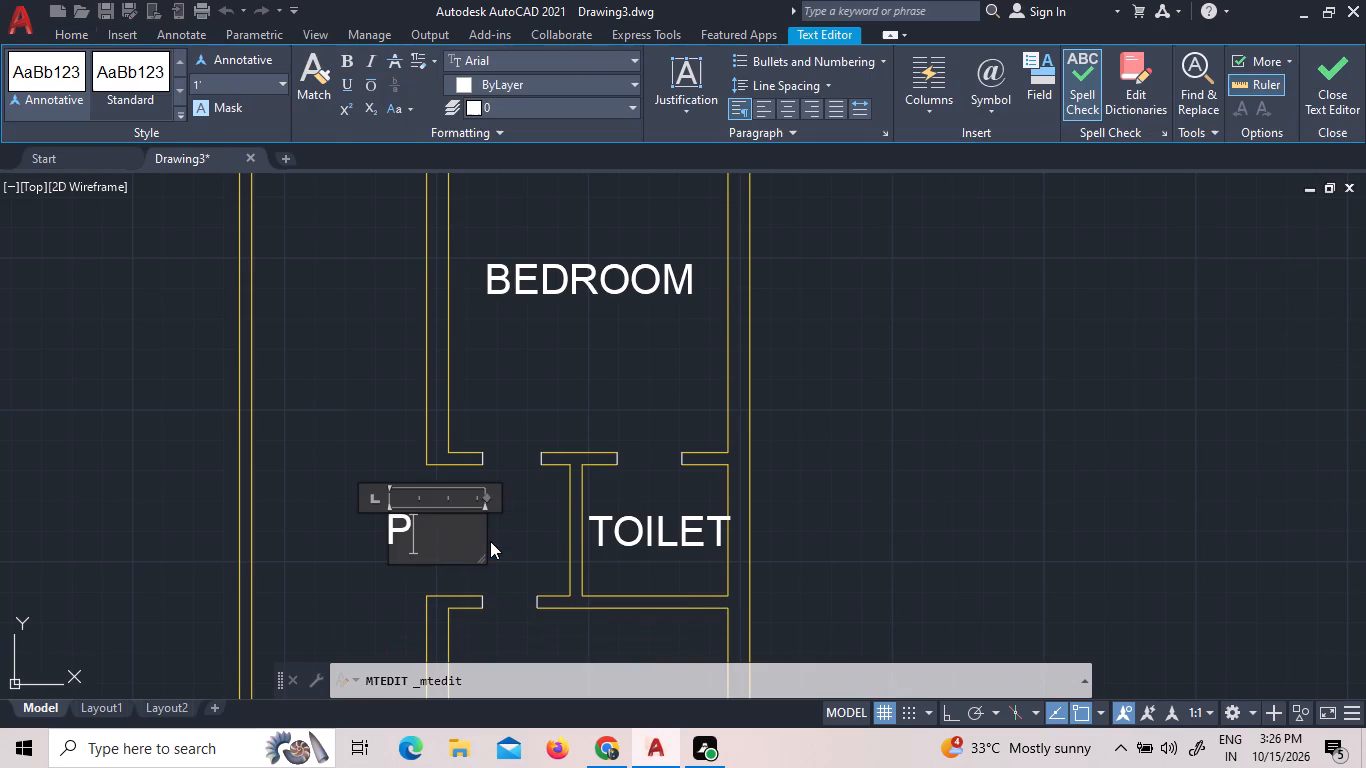
type("ASSA")
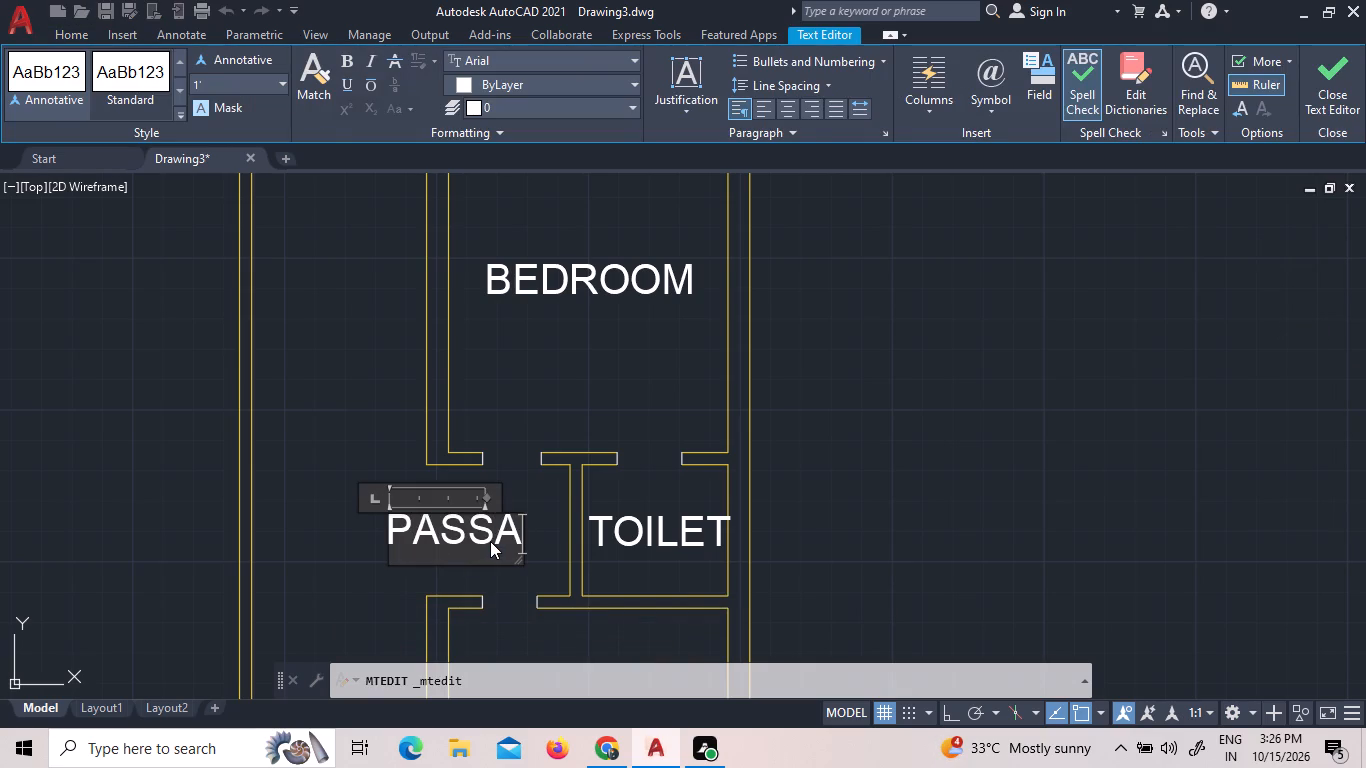
type("GE")
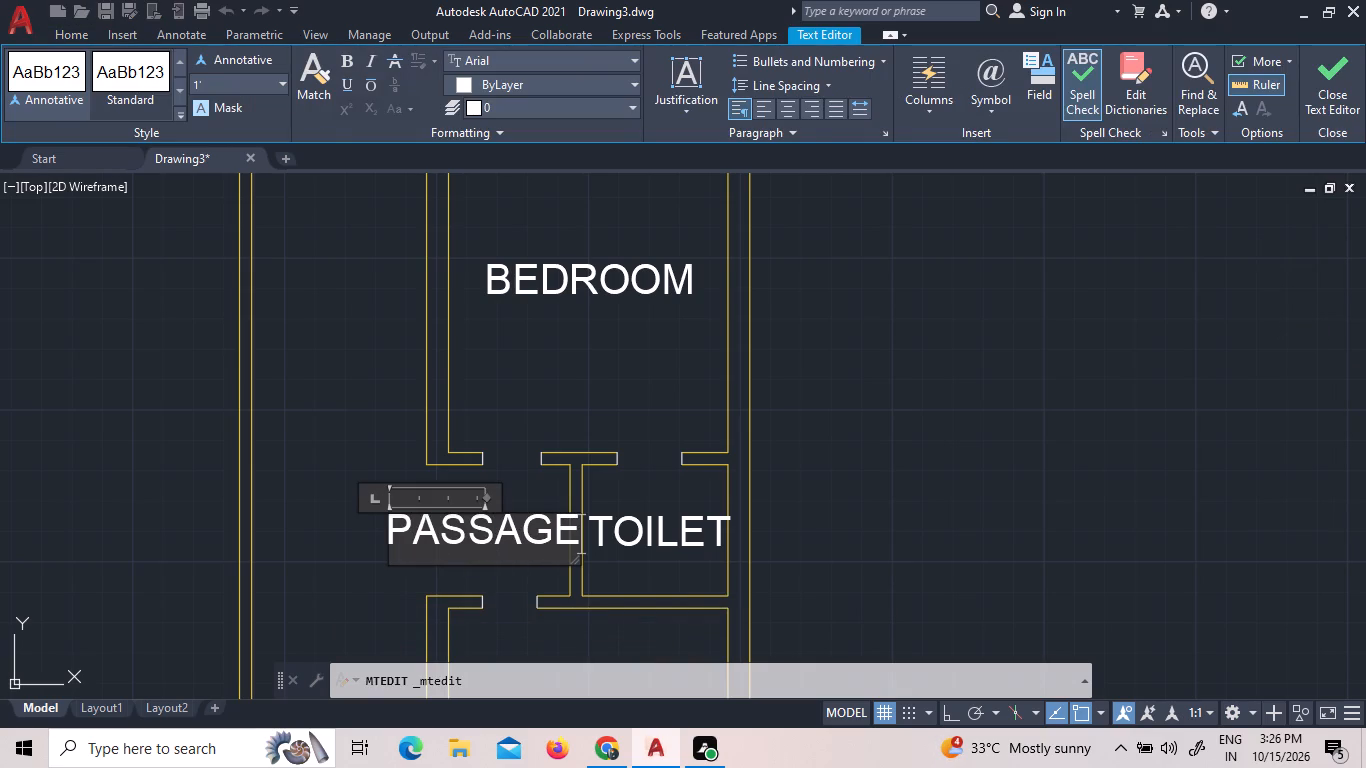
double_click(515, 485)
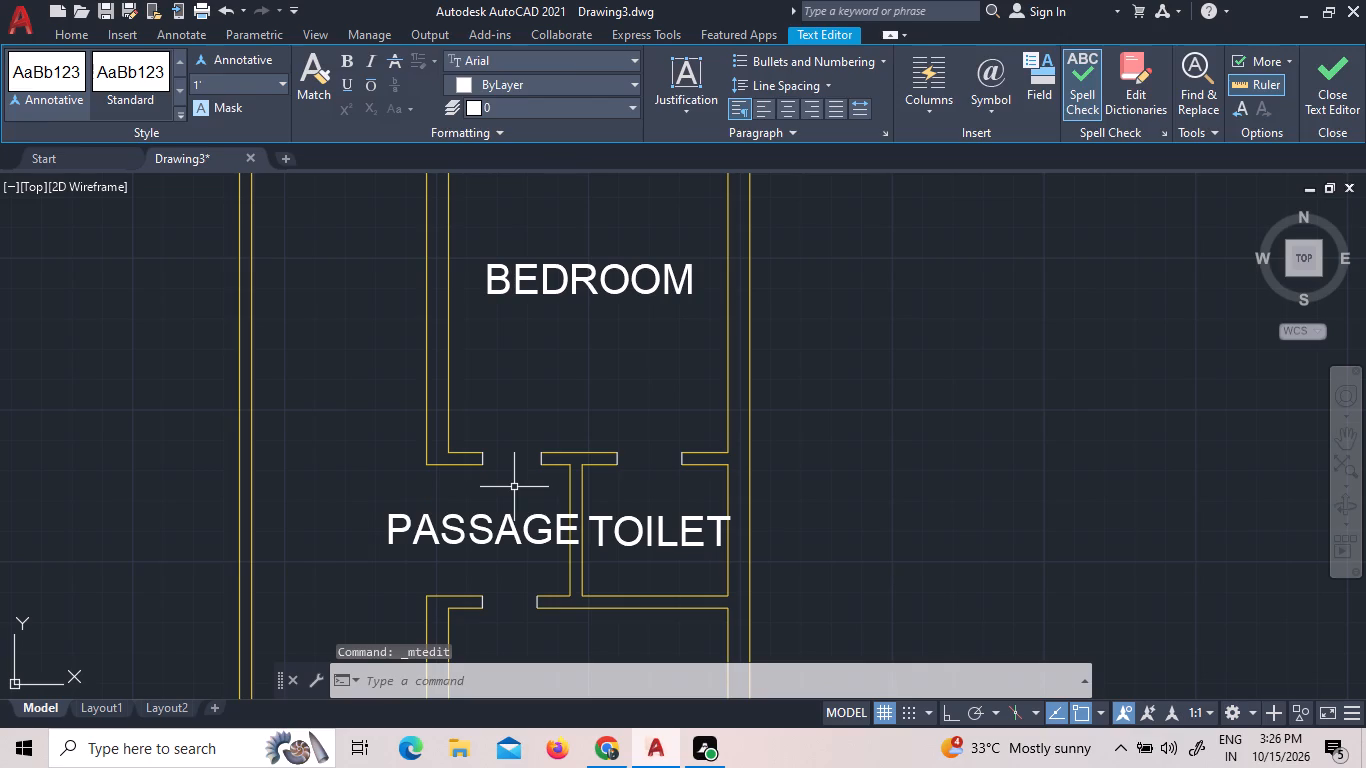
Move the PASSAGE label slightly west and north so it clears the toilet's west wall.
left_click(483, 535)
right_click(470, 532)
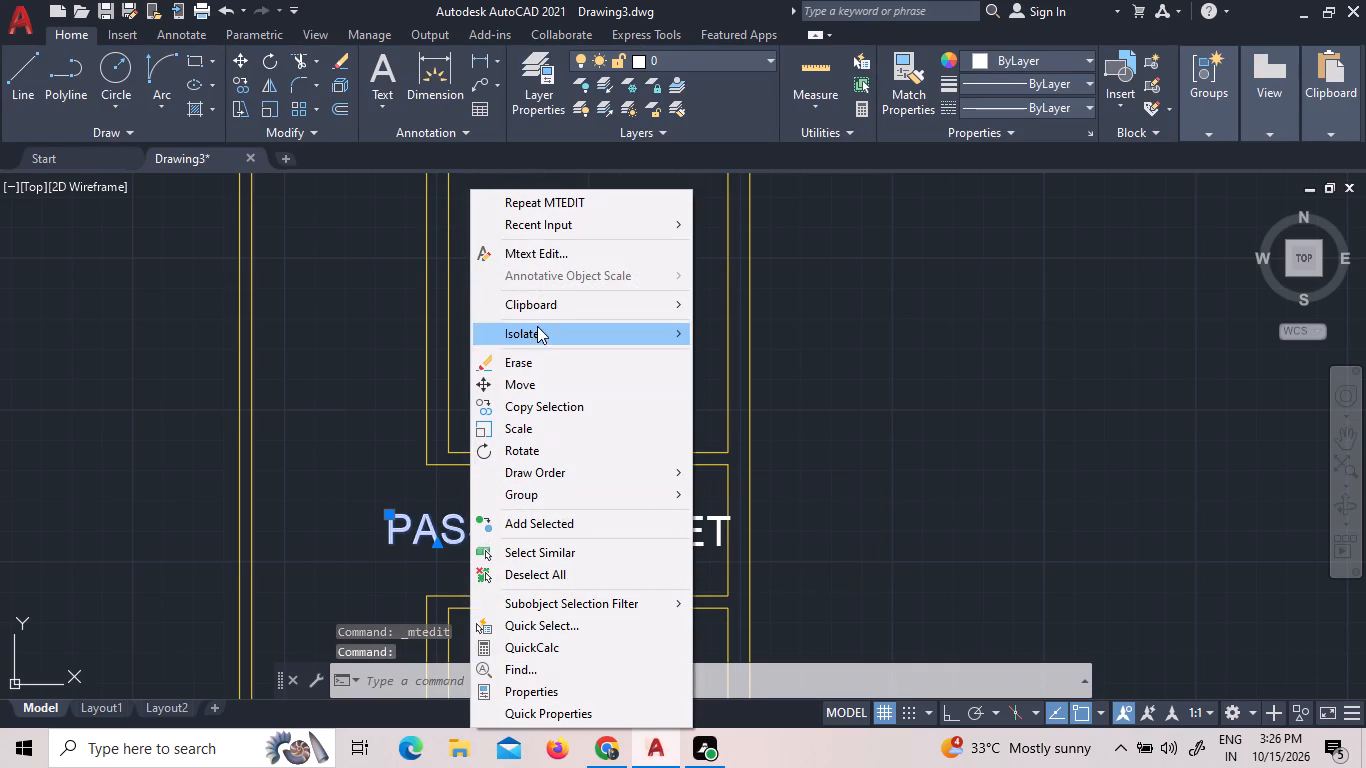
left_click(536, 382)
left_click(401, 526)
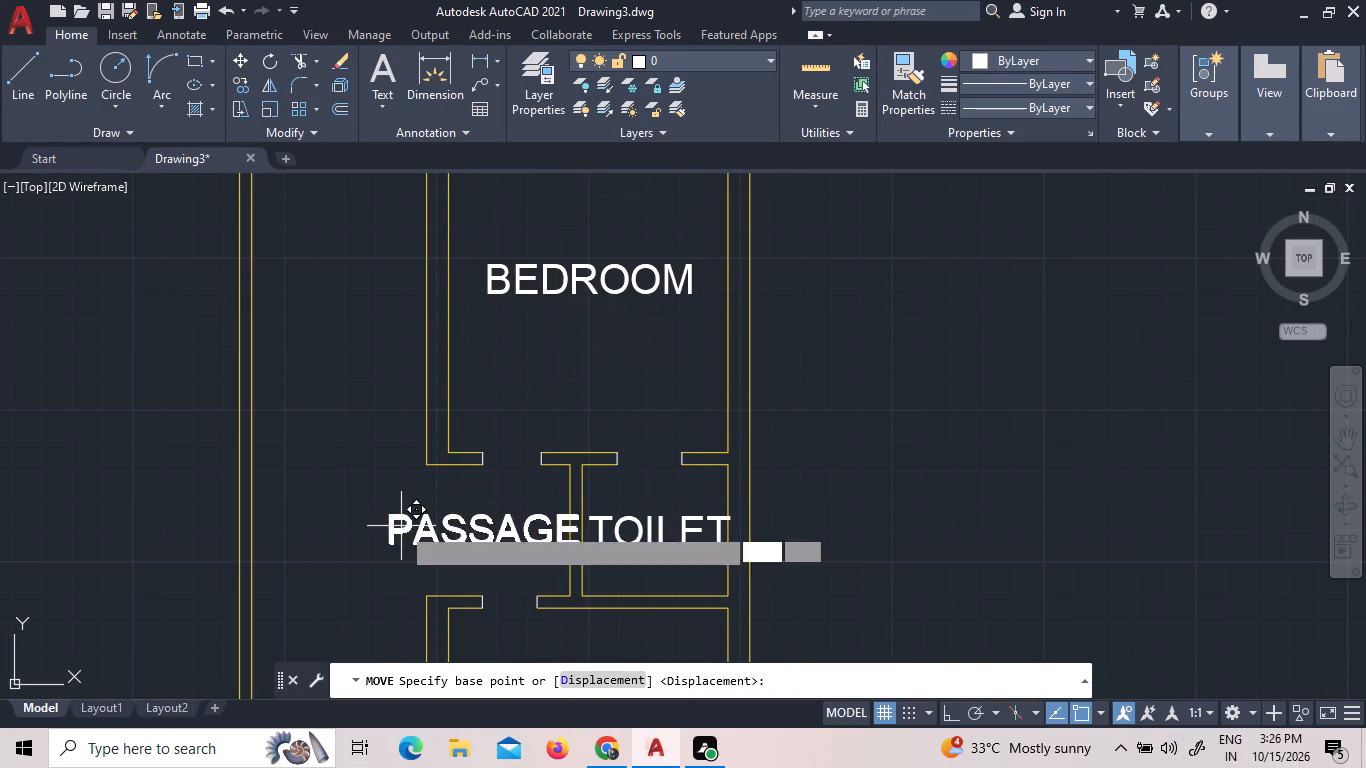
left_click(367, 514)
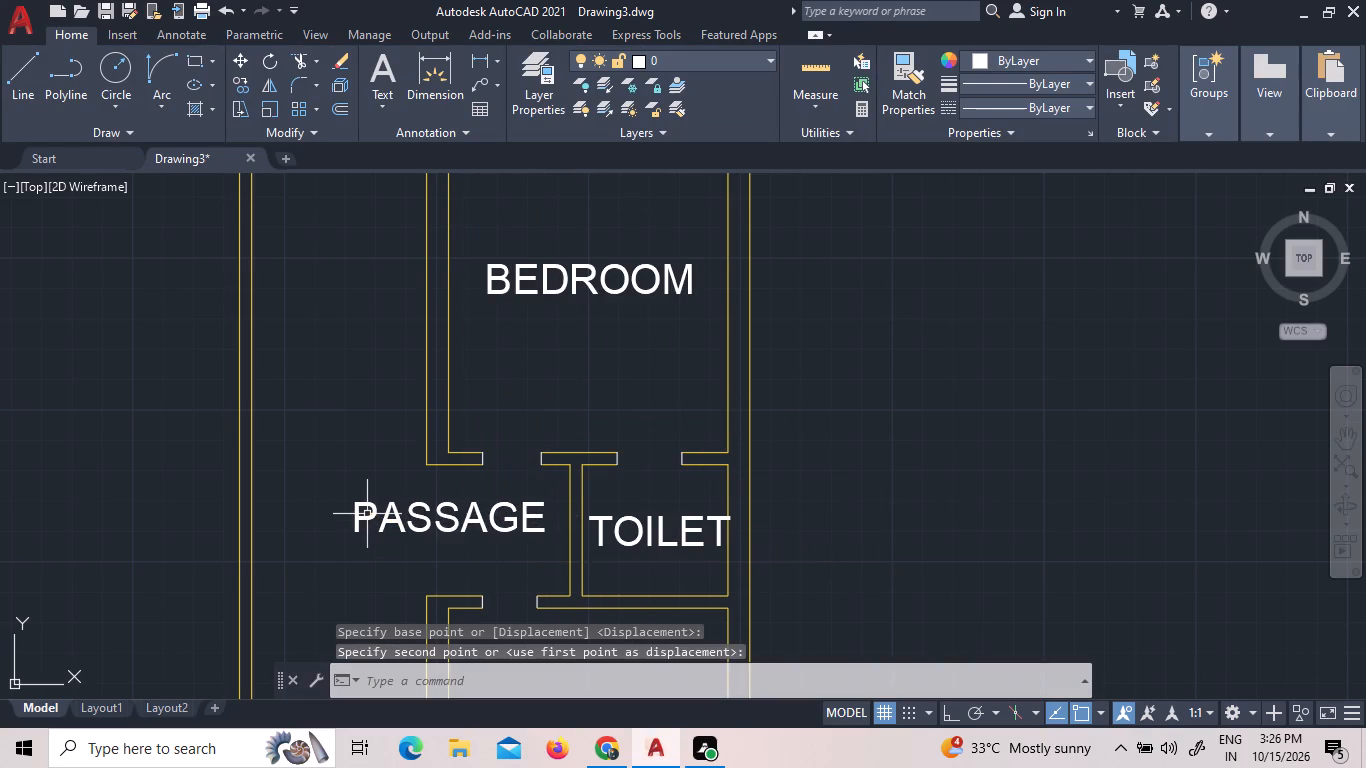
Copy the middle BEDROOM label south into the room below the toilet and passage.
scroll(443, 517, "down", 2)
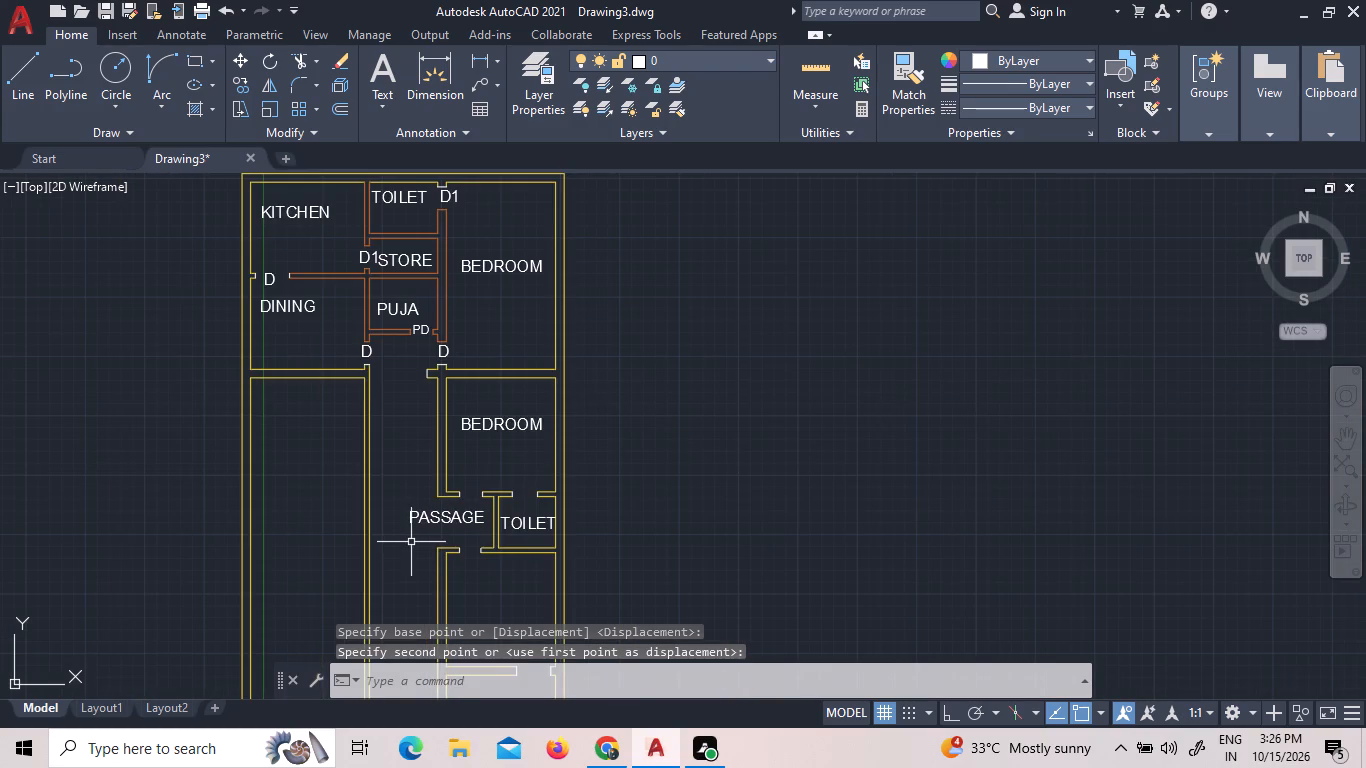
scroll(430, 548, "up", 2)
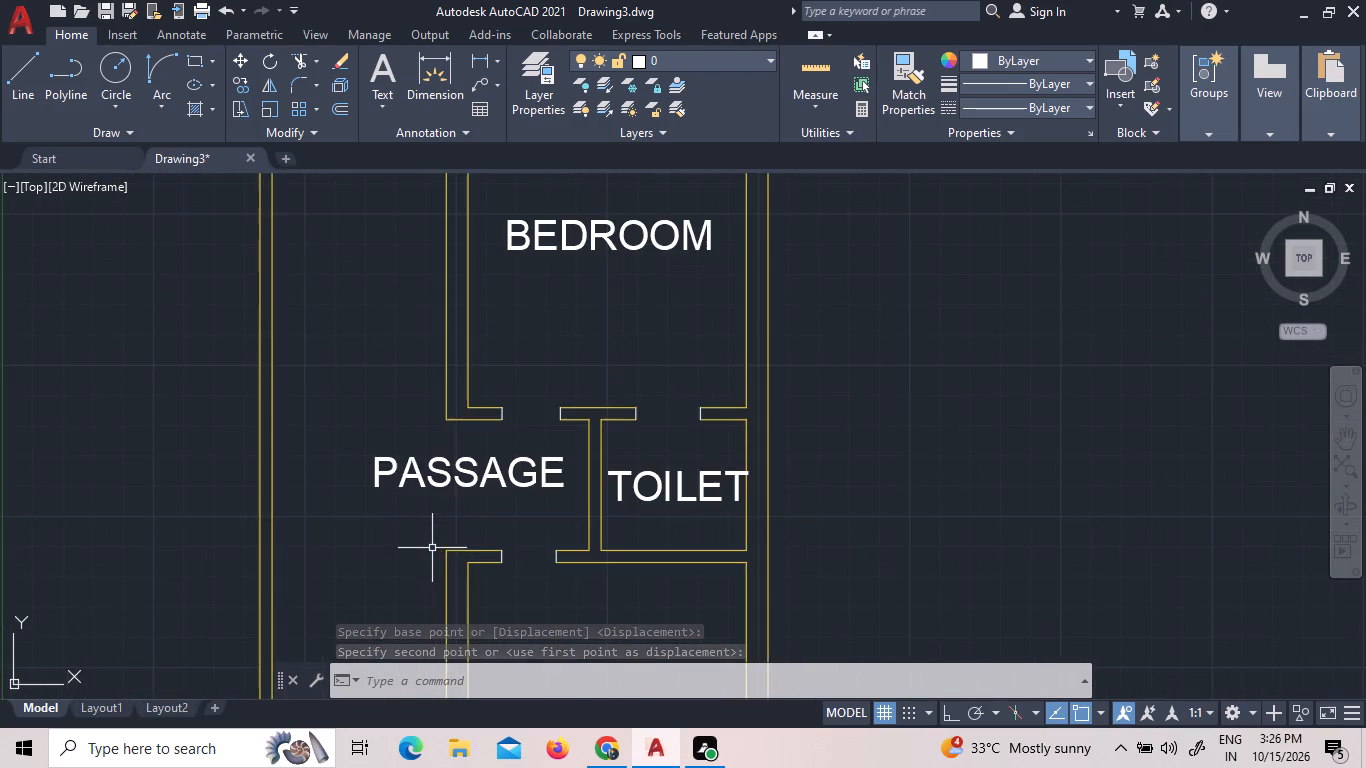
scroll(452, 526, "down", 3)
scroll(492, 585, "up", 1)
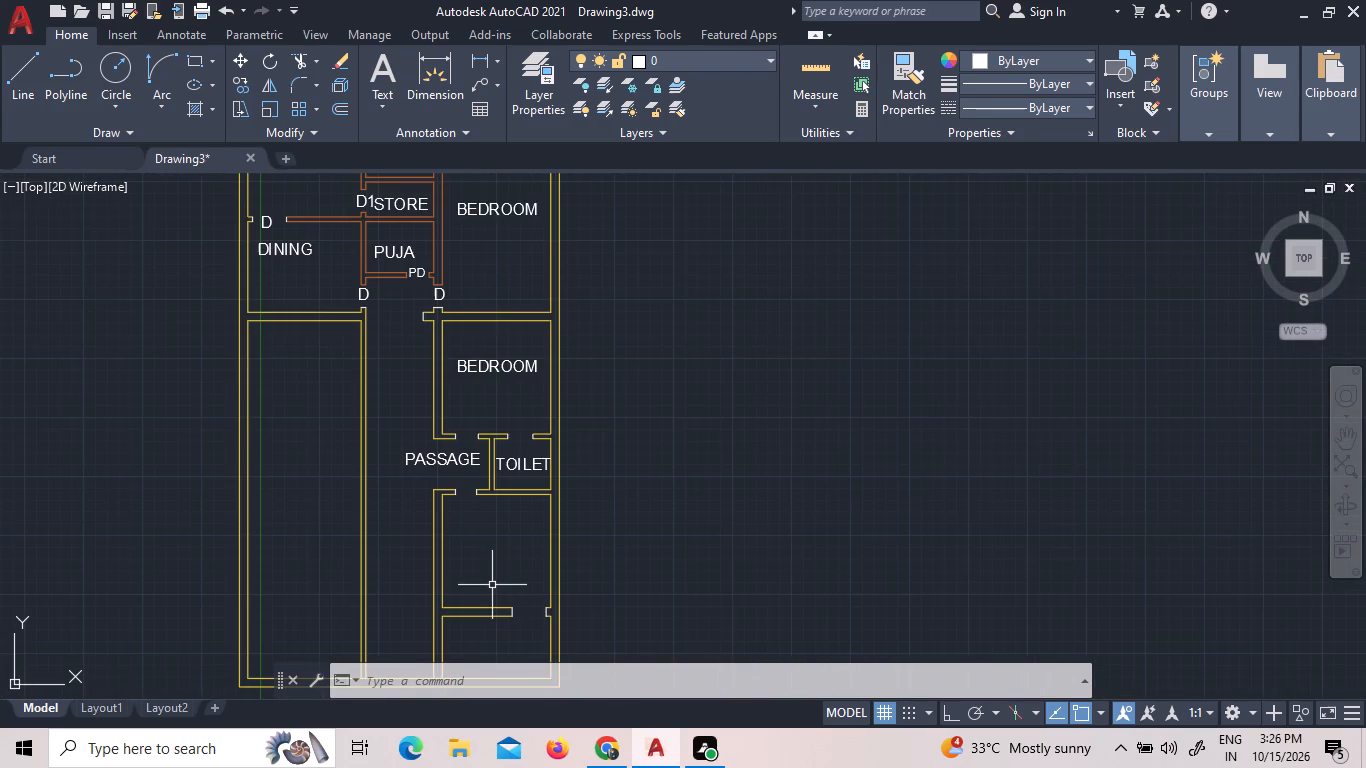
left_click(513, 362)
right_click(513, 362)
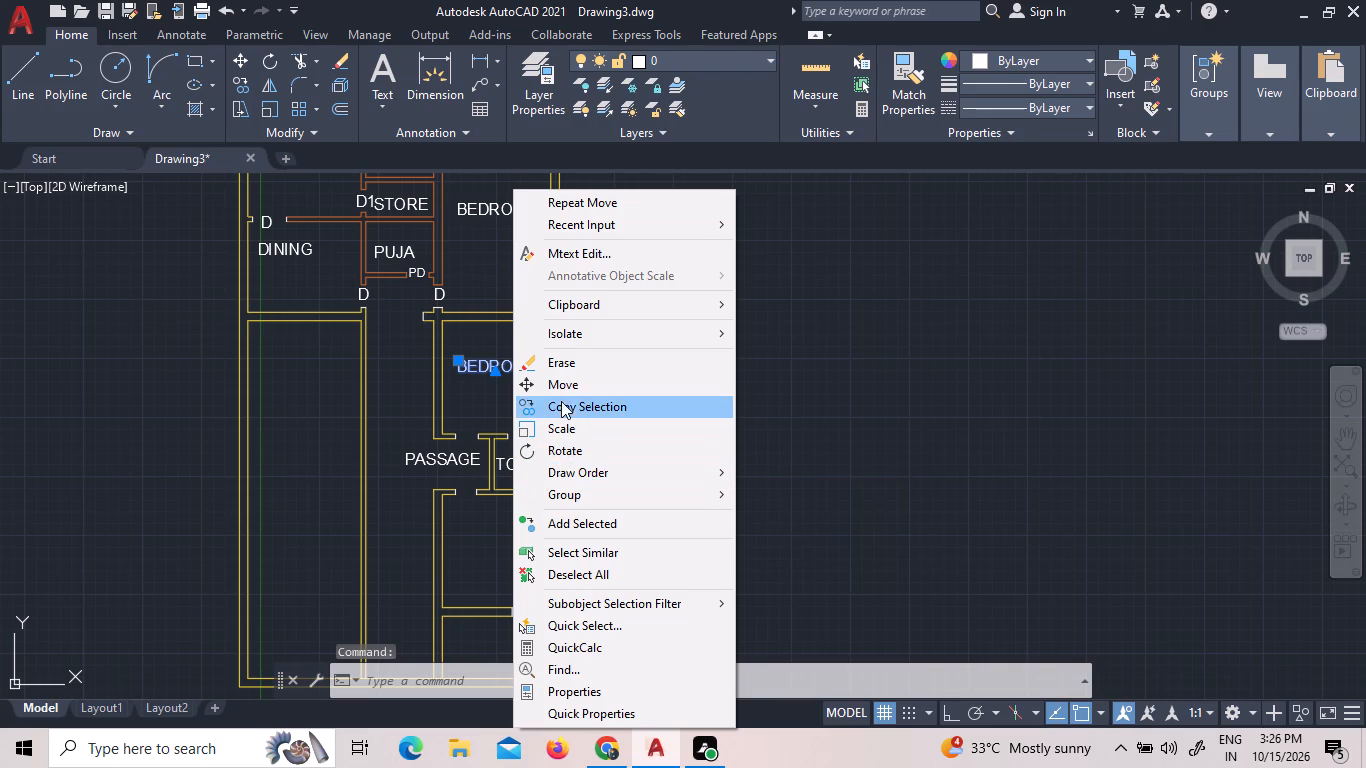
left_click(567, 407)
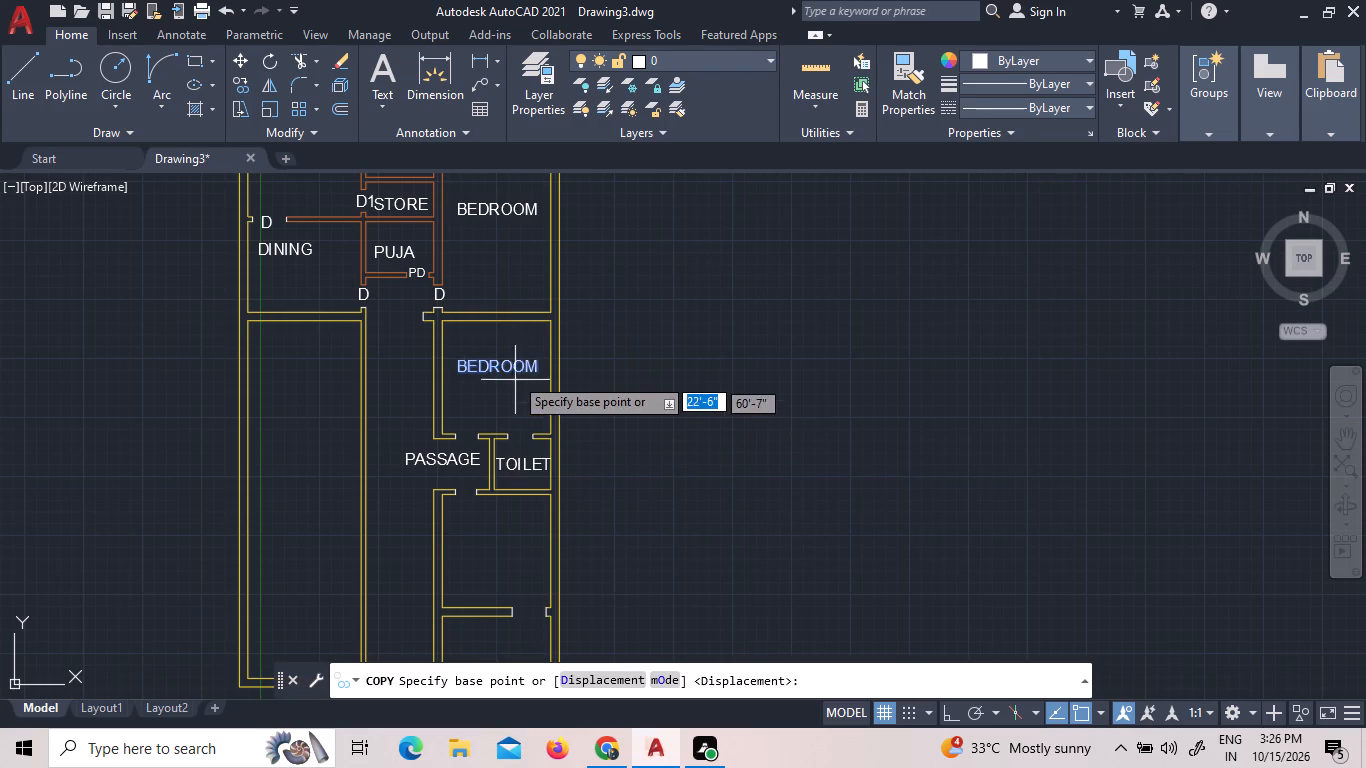
left_click(511, 363)
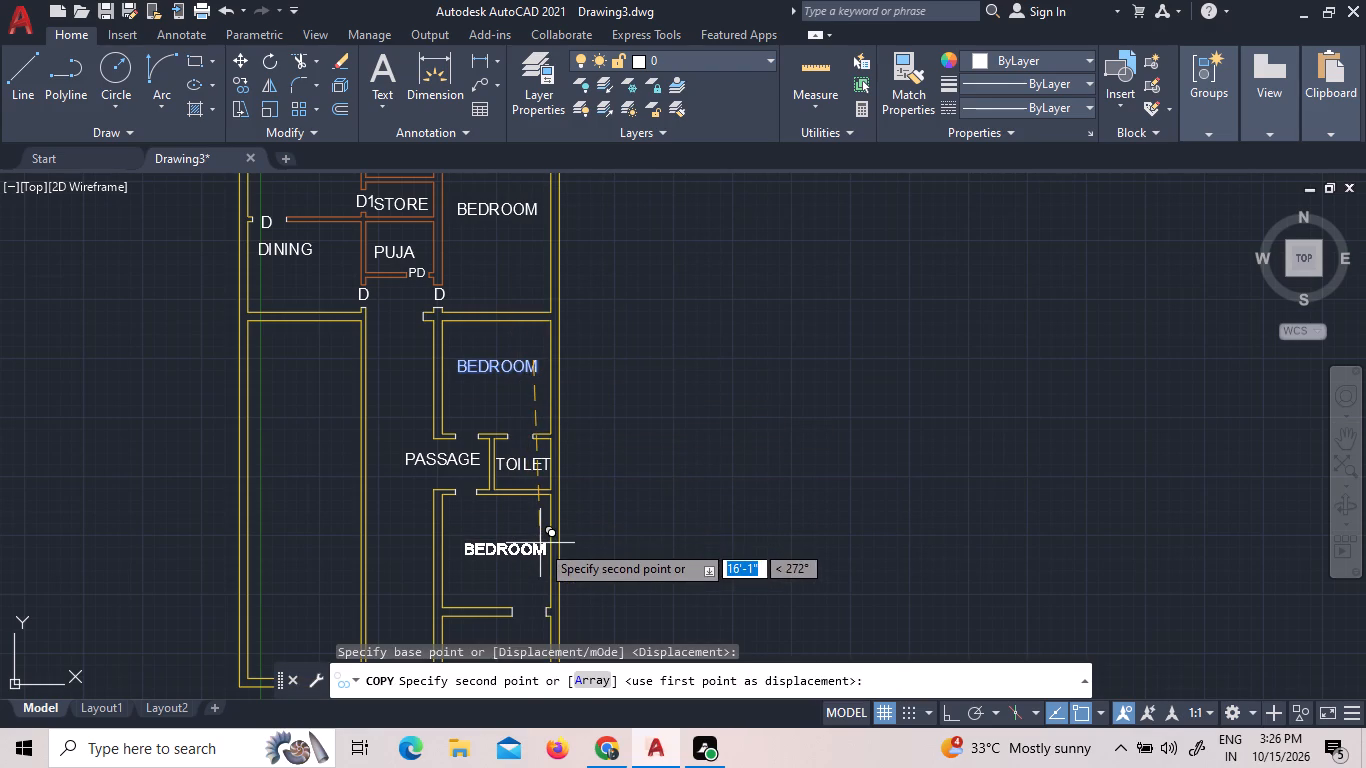
left_click(540, 539)
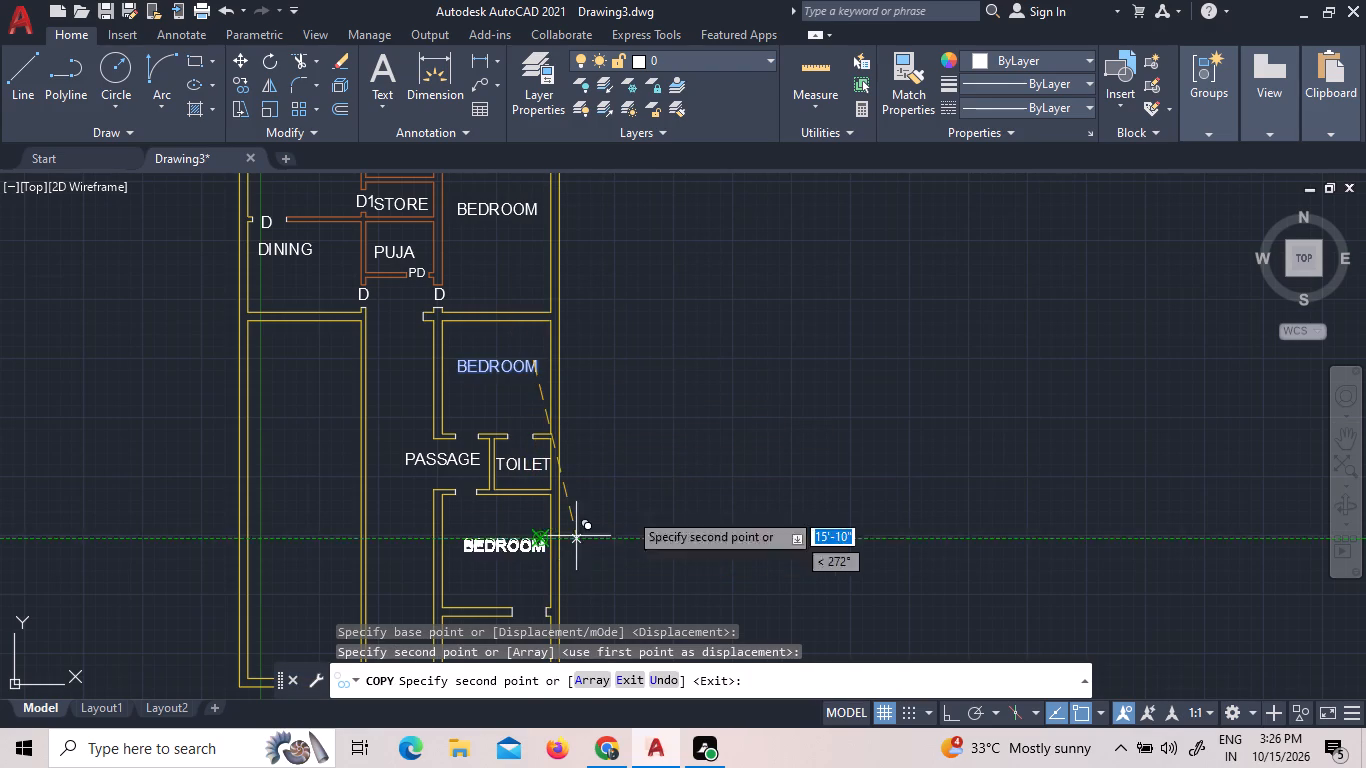
right_click(747, 462)
left_click(844, 176)
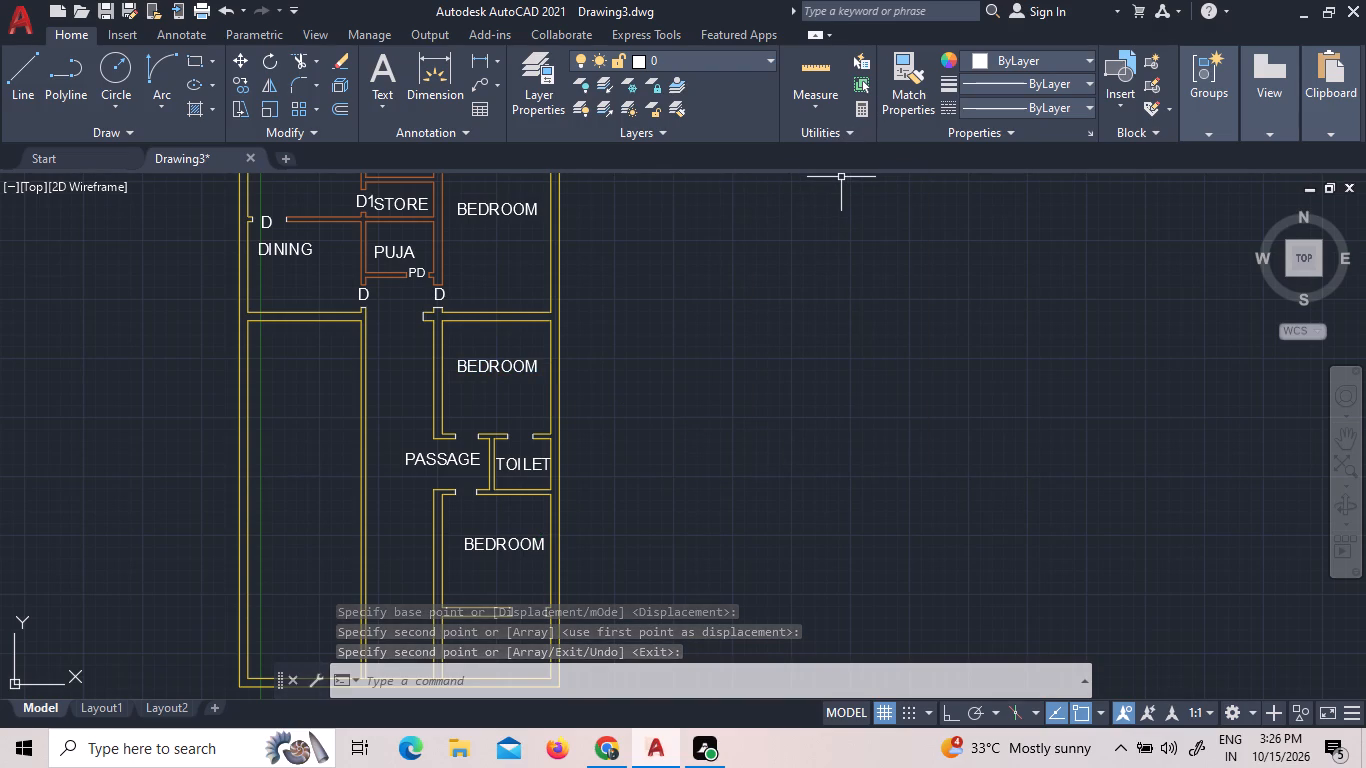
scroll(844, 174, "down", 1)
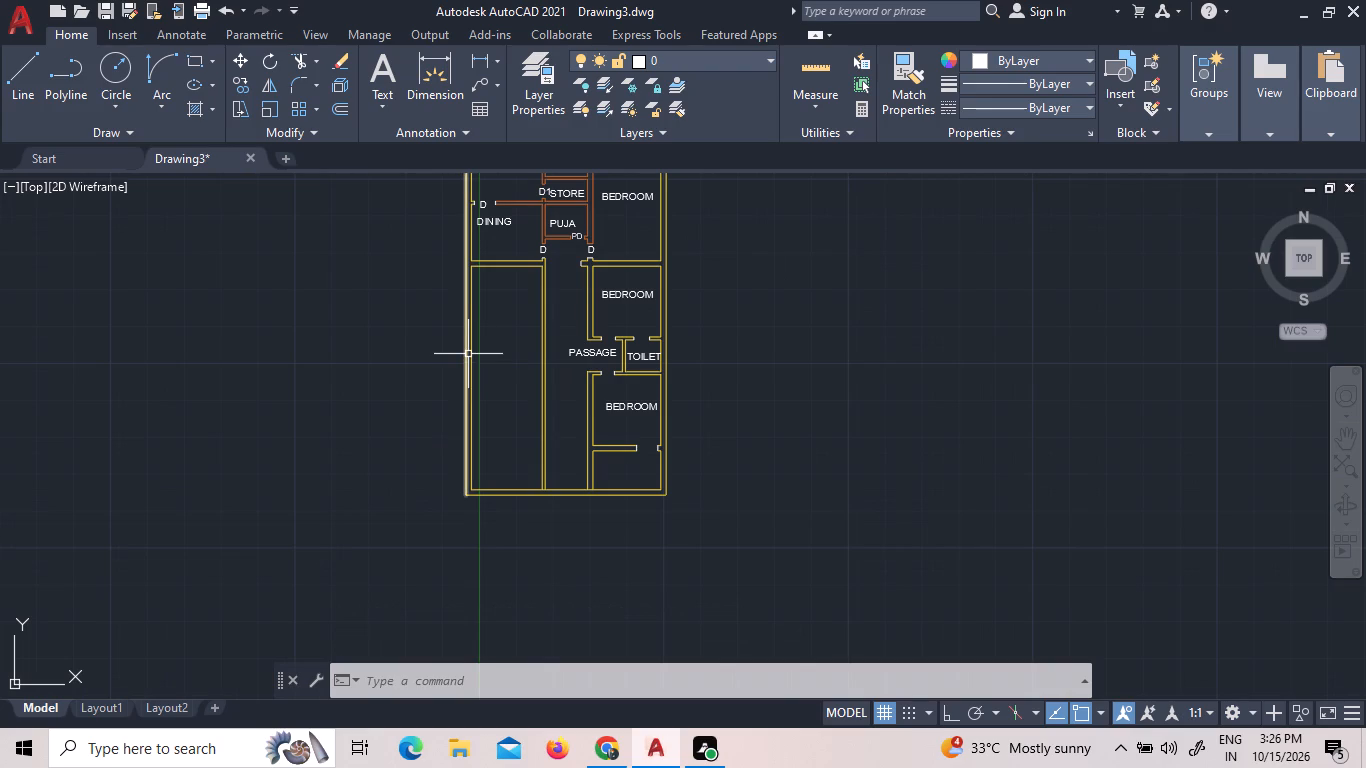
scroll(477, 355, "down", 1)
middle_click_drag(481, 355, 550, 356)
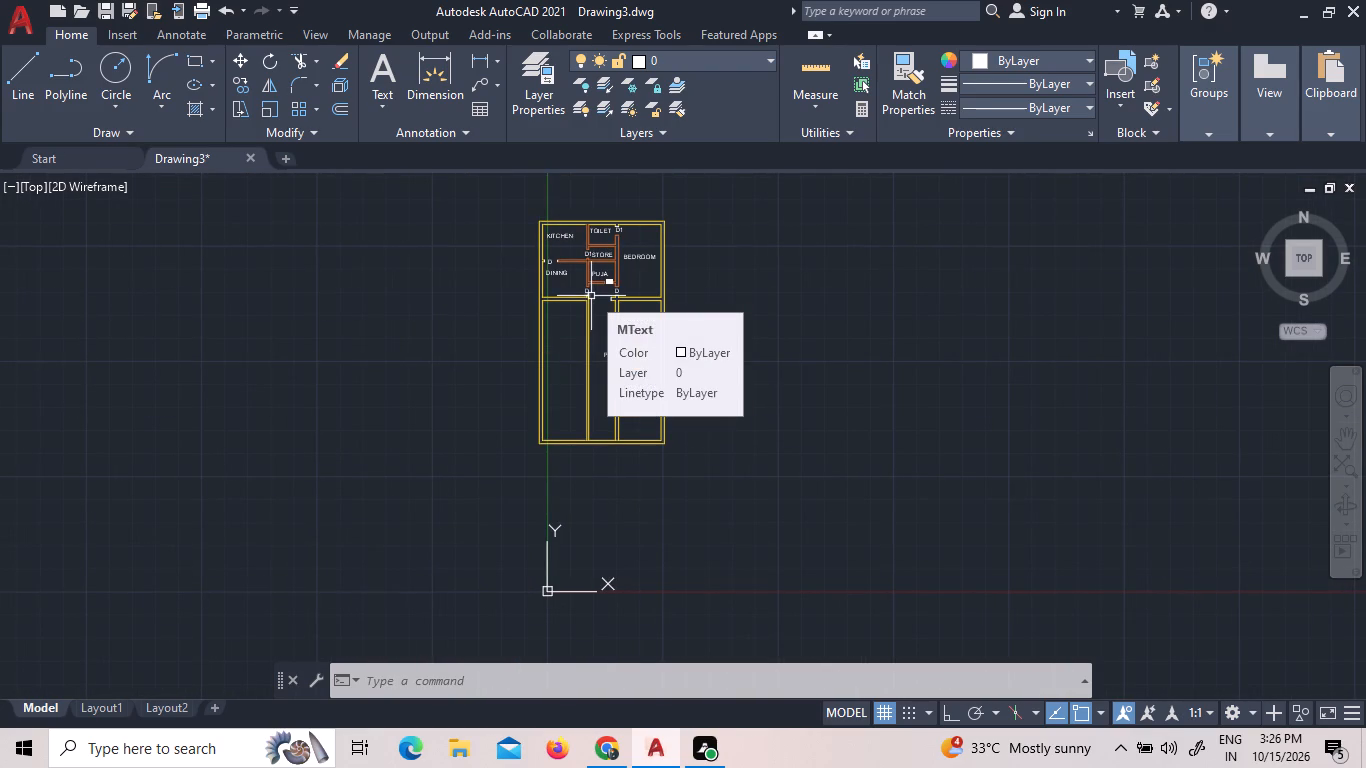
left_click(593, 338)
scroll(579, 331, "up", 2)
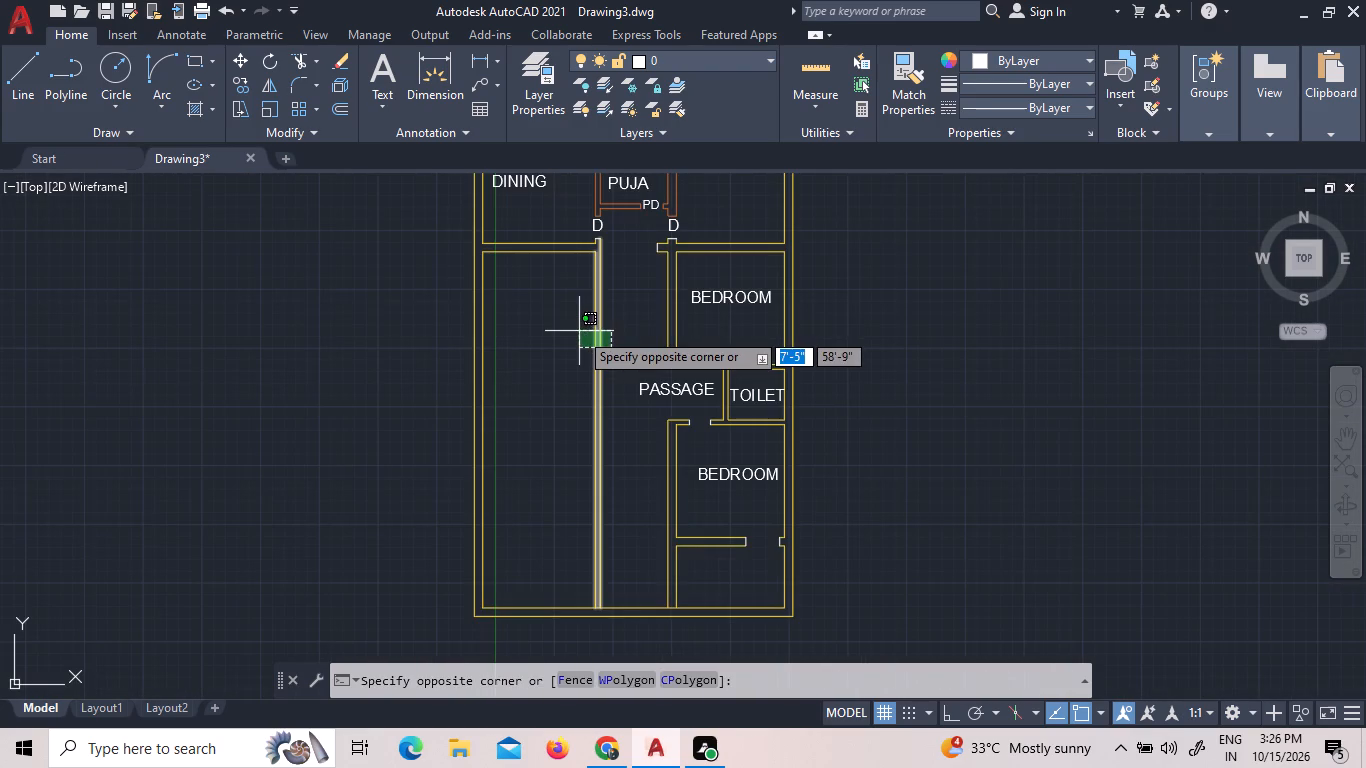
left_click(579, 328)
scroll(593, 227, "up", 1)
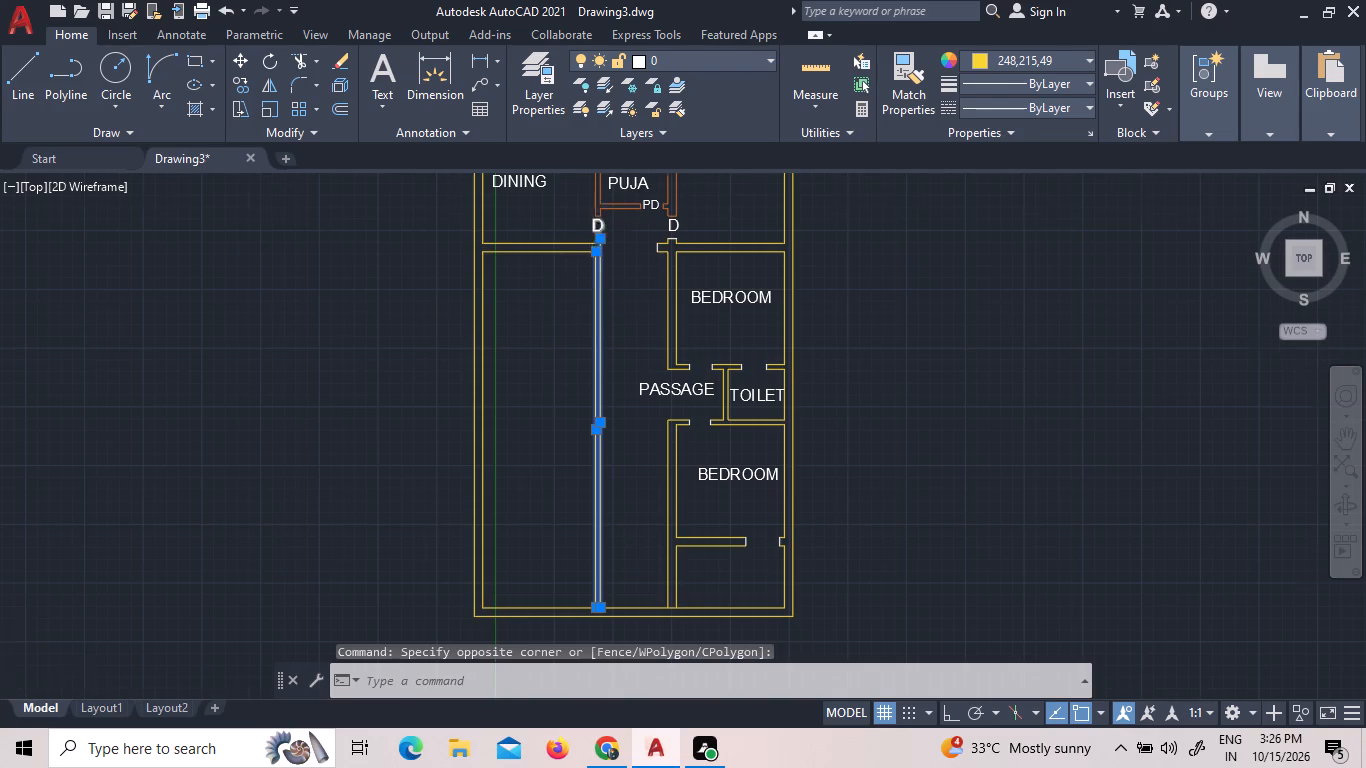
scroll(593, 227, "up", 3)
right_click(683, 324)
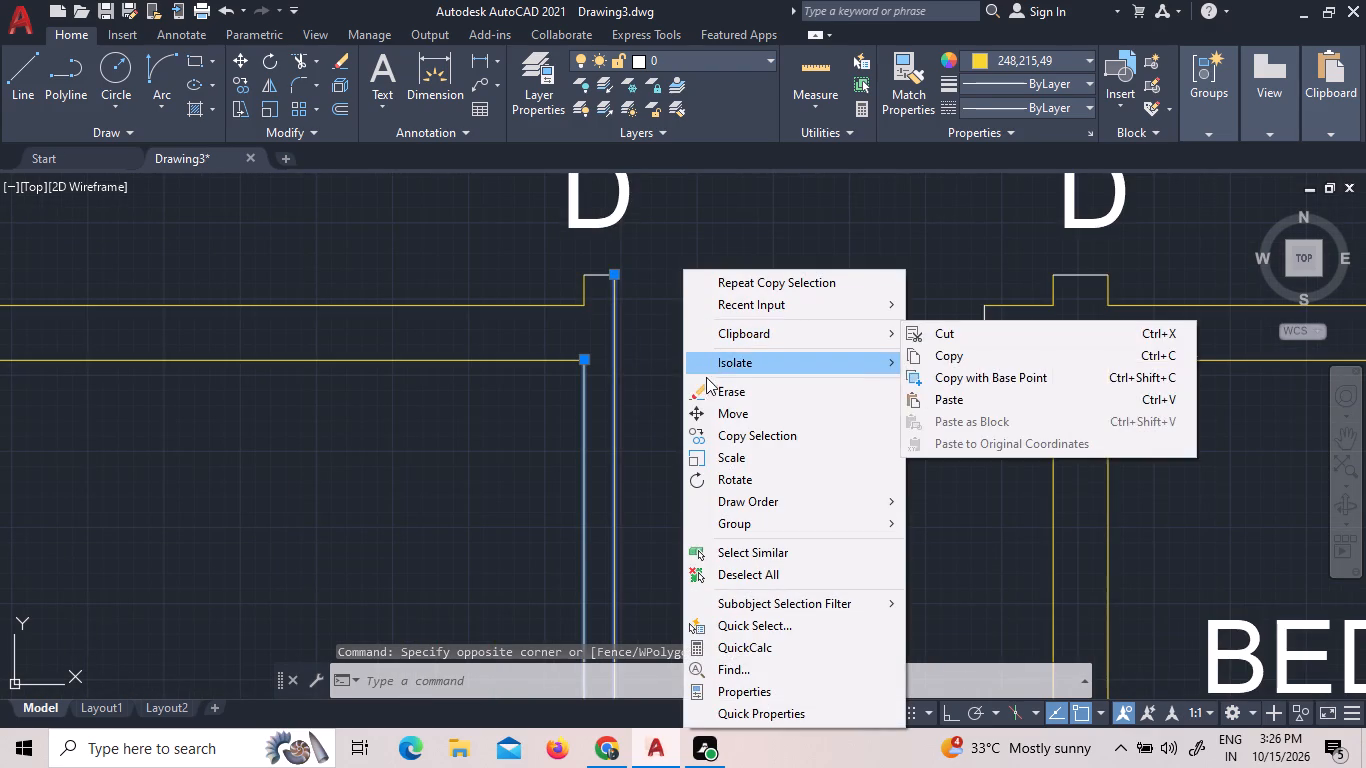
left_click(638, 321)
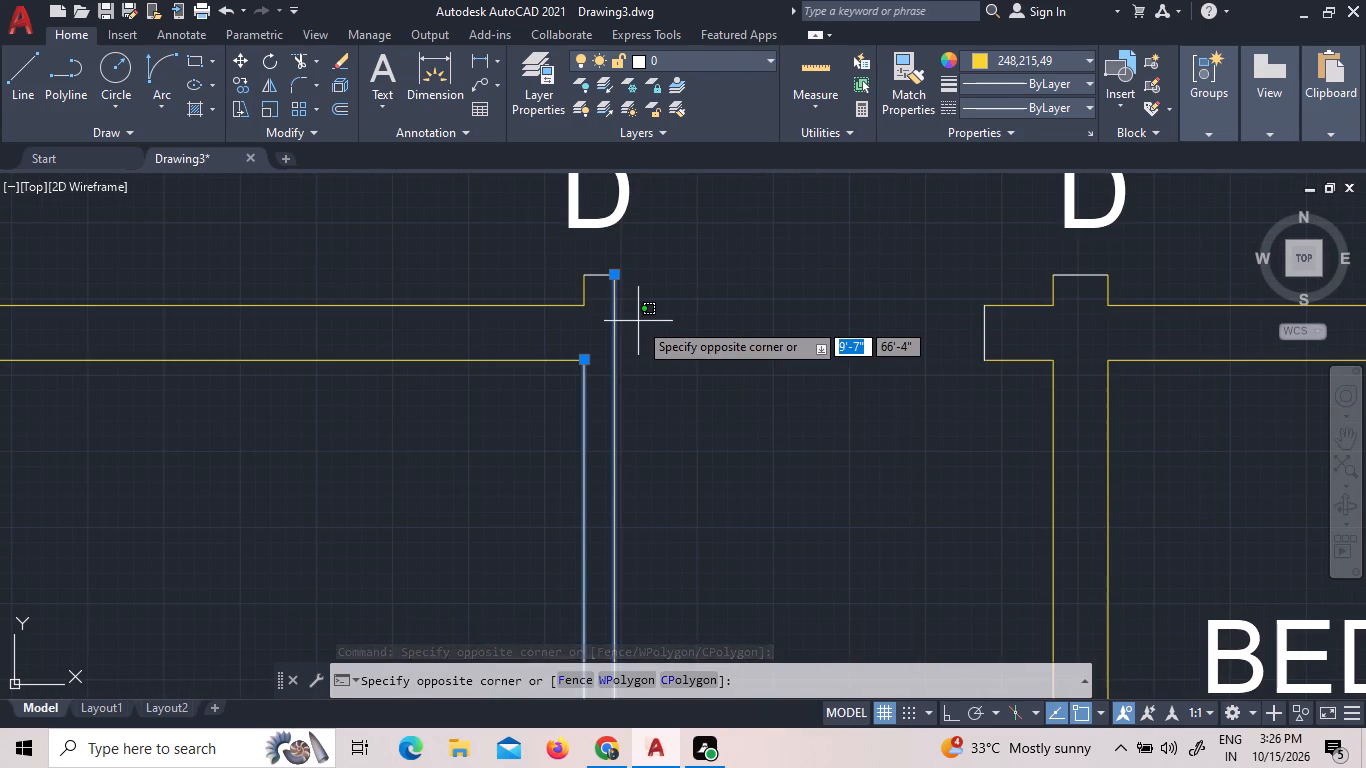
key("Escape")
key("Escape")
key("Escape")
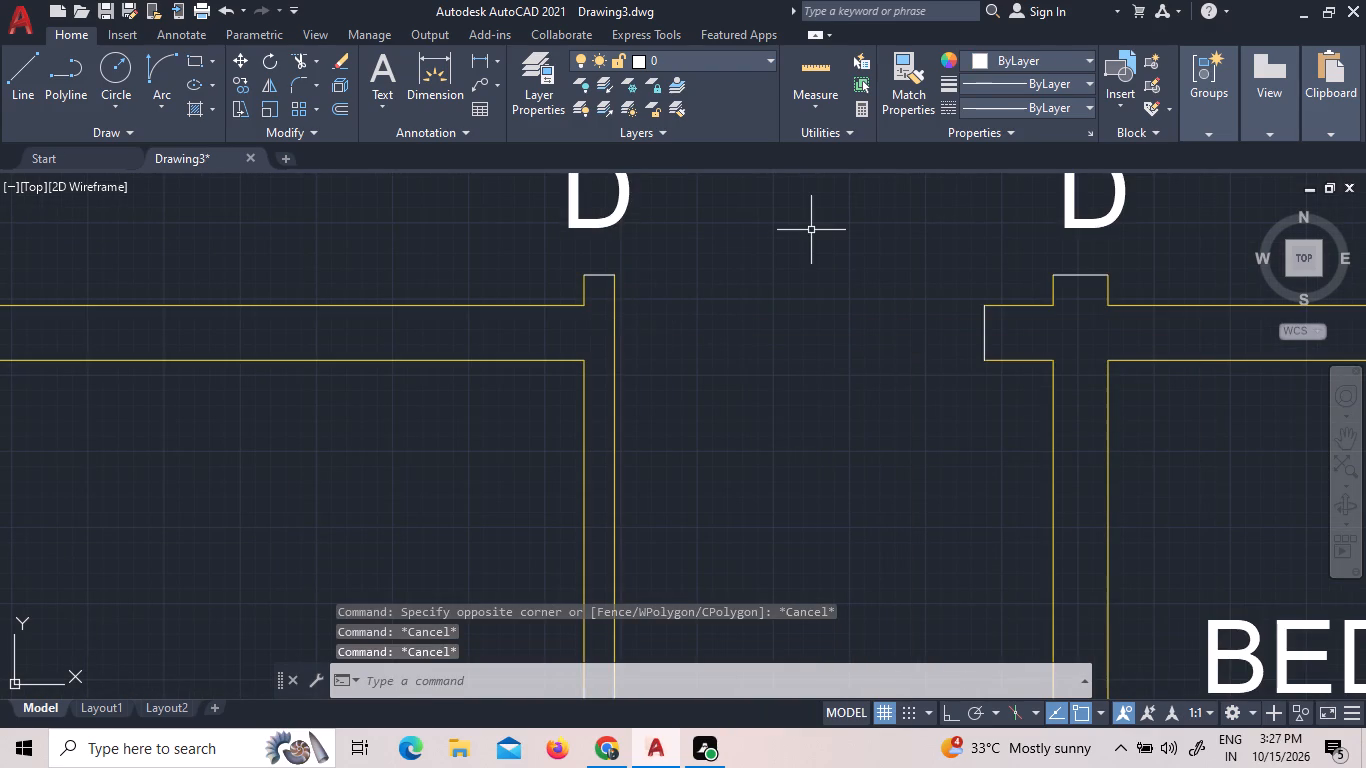
Extend the south line of the wall below DINING east to the outer line of the passage's west wall.
scroll(738, 394, "down", 2)
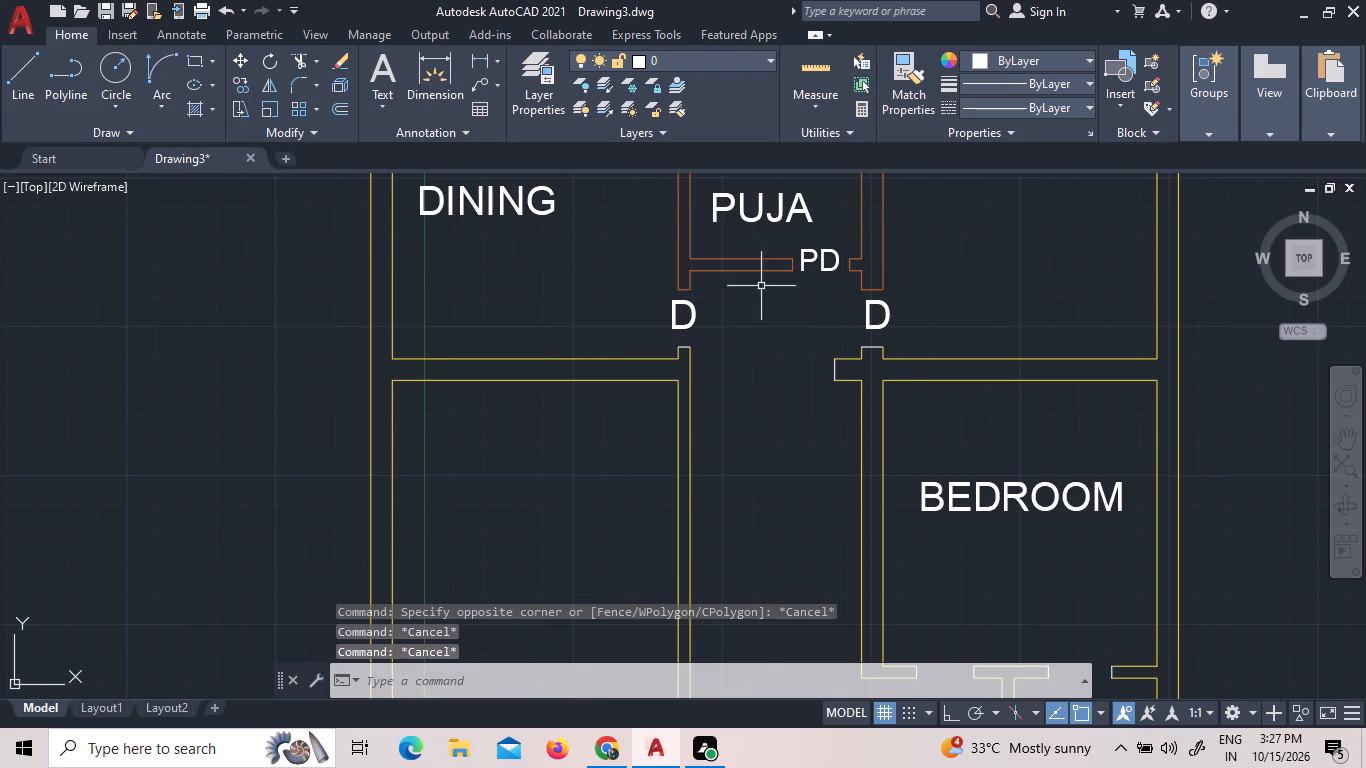
type("EX")
key("space")
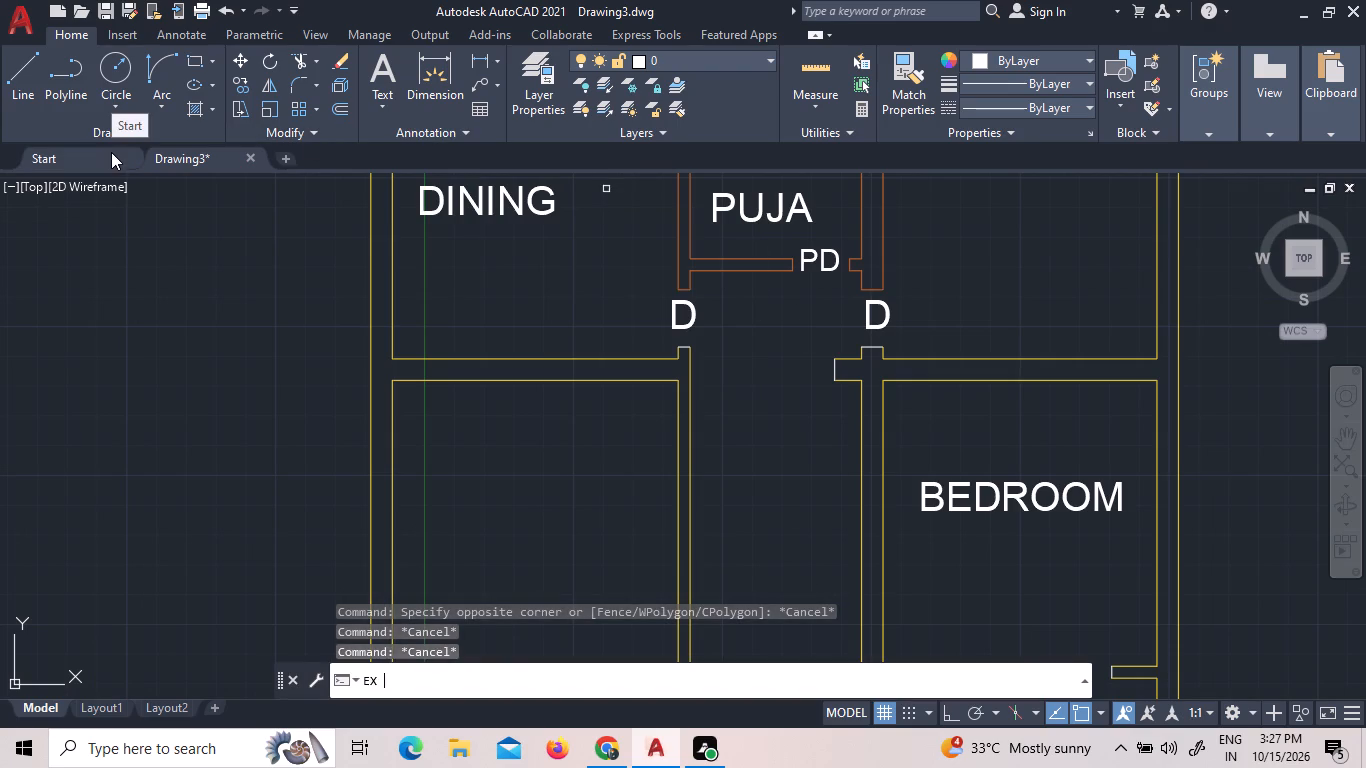
key("space")
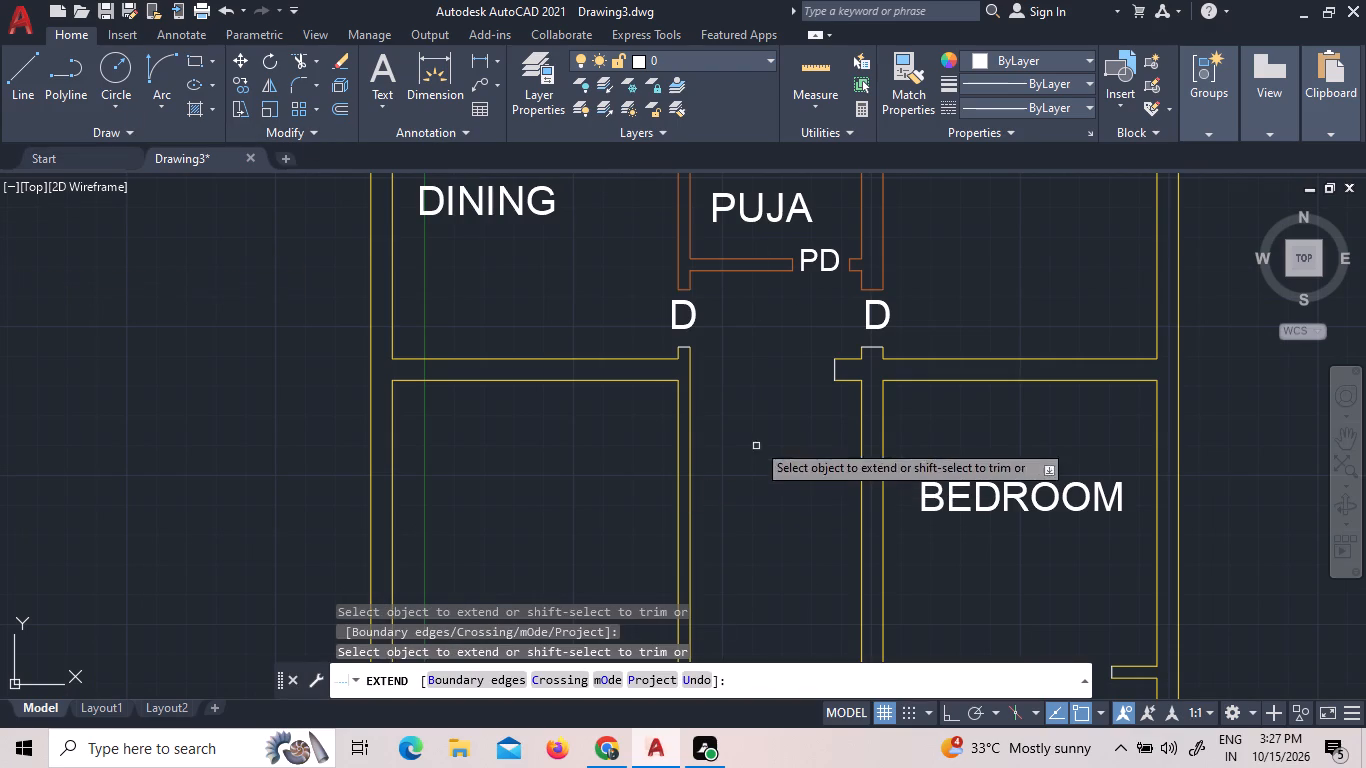
left_click(665, 380)
right_click(765, 388)
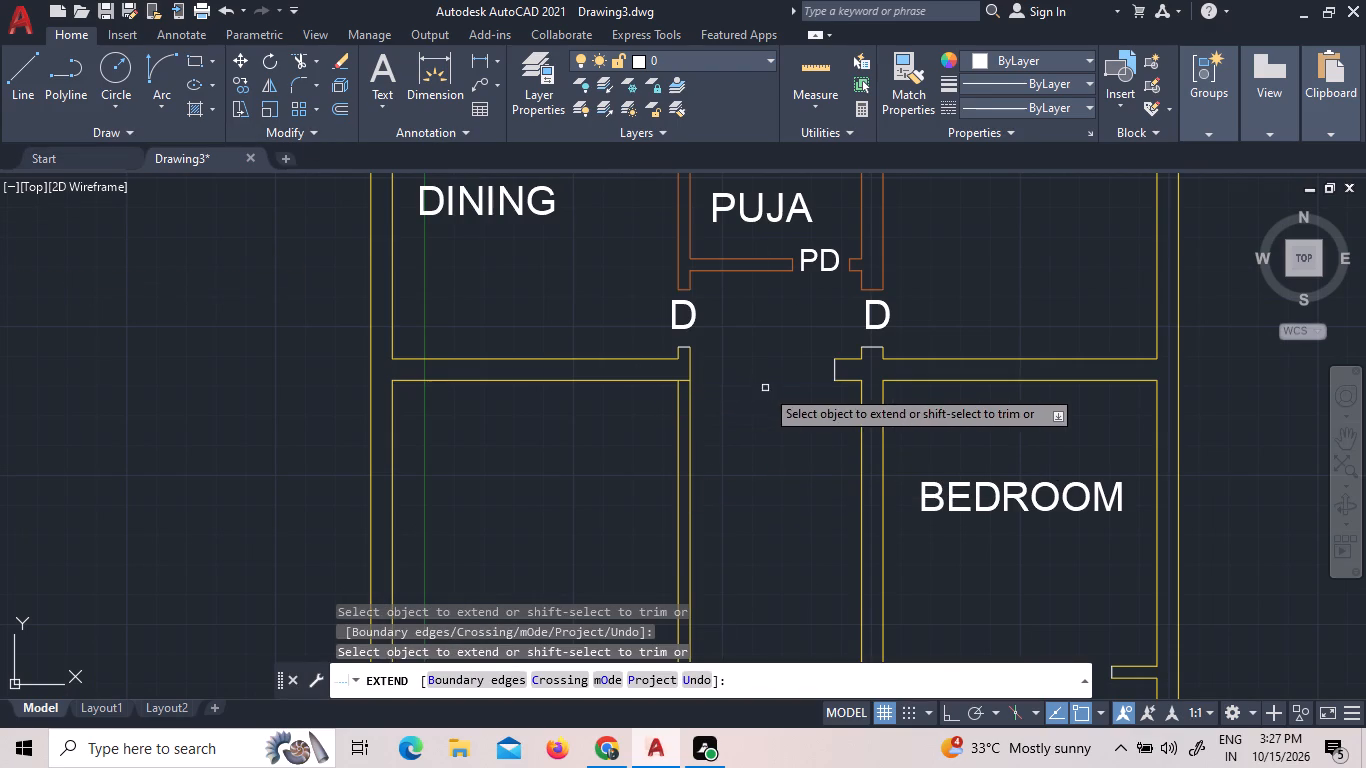
left_click(792, 400)
Trim away both lines of the passage's west wall south of the DINING wall, opening the passage to the large western space.
scroll(783, 395, "down", 2)
middle_click_drag(781, 499, 782, 498)
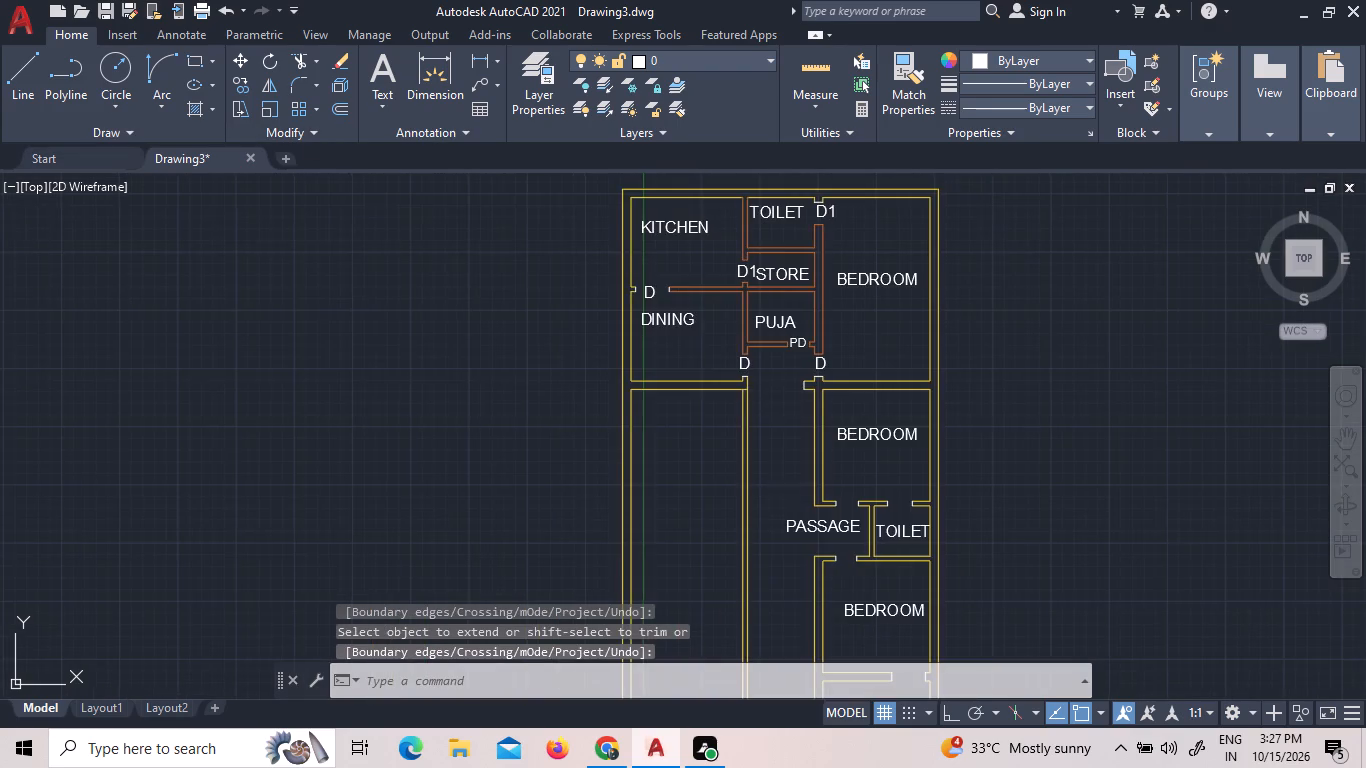
middle_click_drag(782, 498, 763, 381)
scroll(763, 381, "up", 1)
left_click(305, 56)
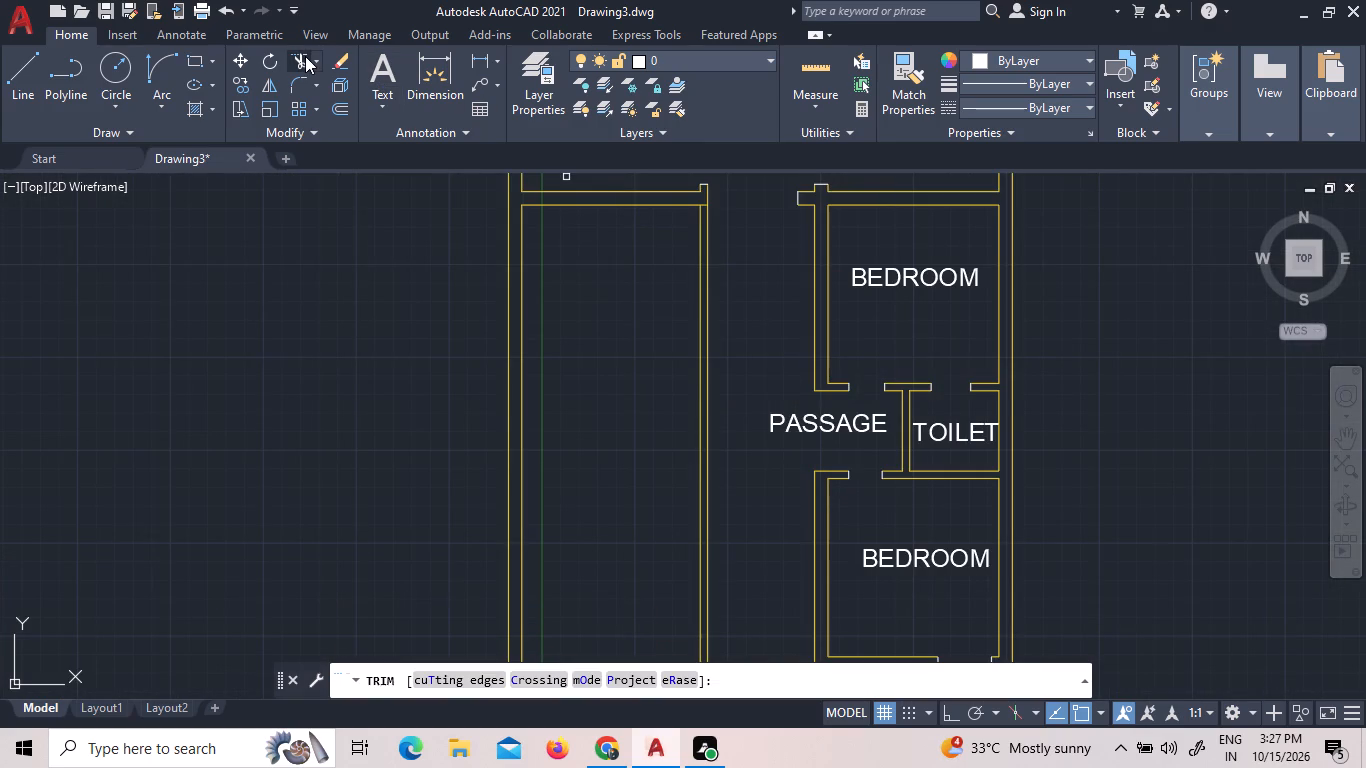
left_click(713, 340)
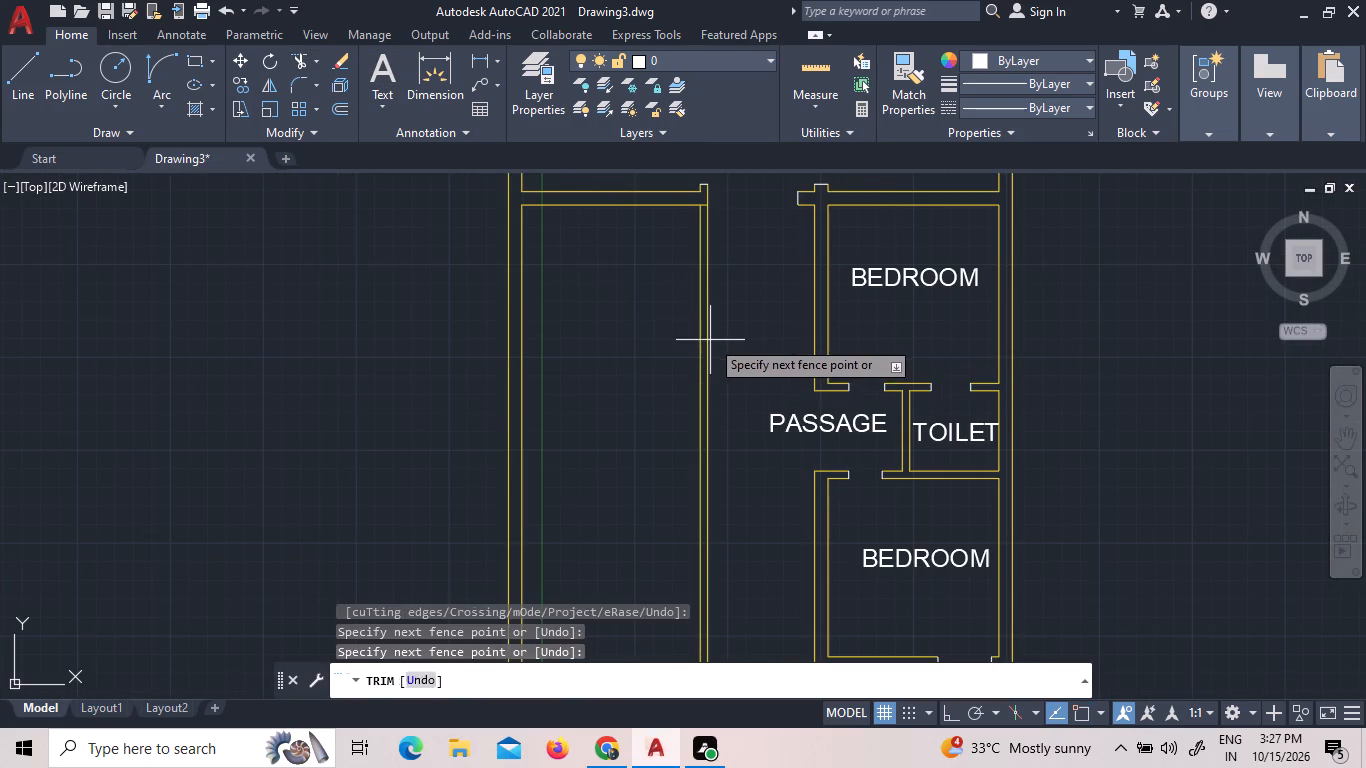
left_click(695, 328)
Offset the south line of the wall below DINING 20' to the south.
scroll(732, 405, "down", 2)
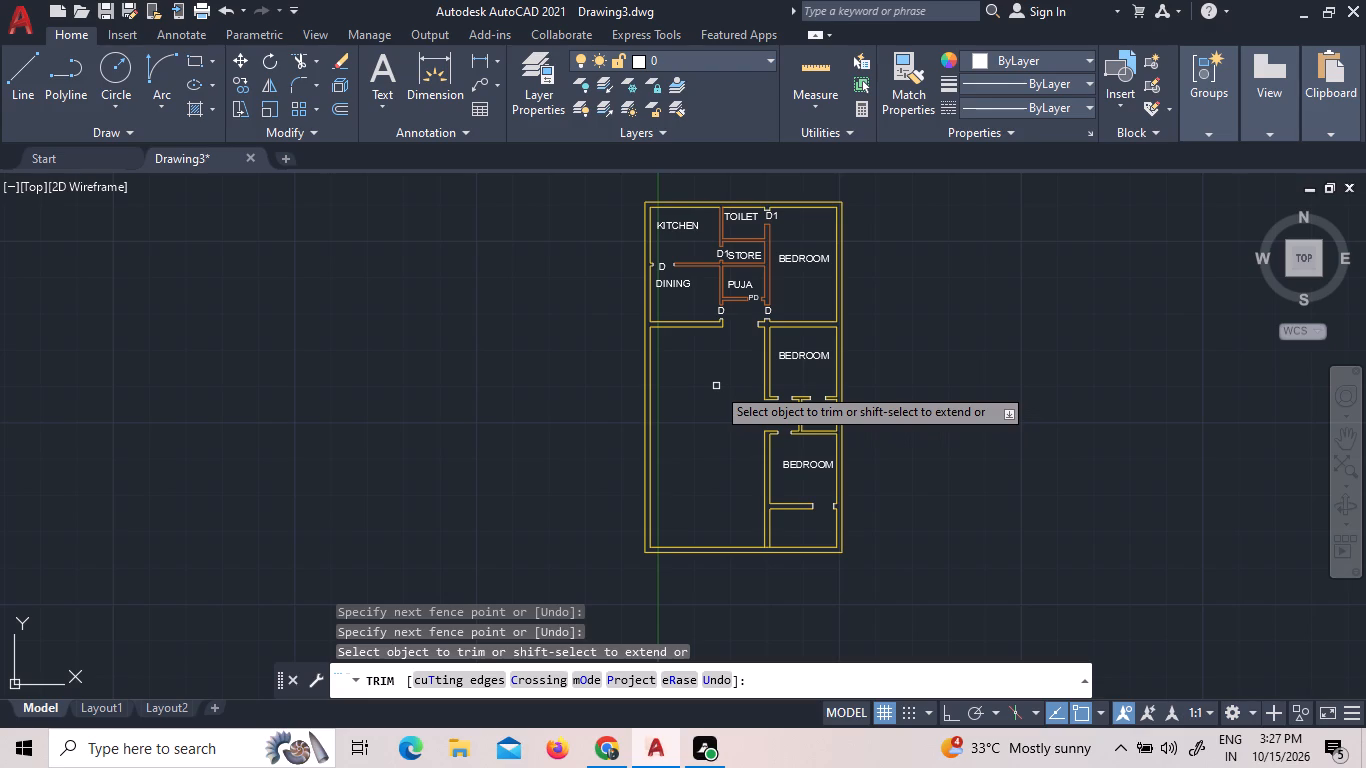
left_click(827, 72)
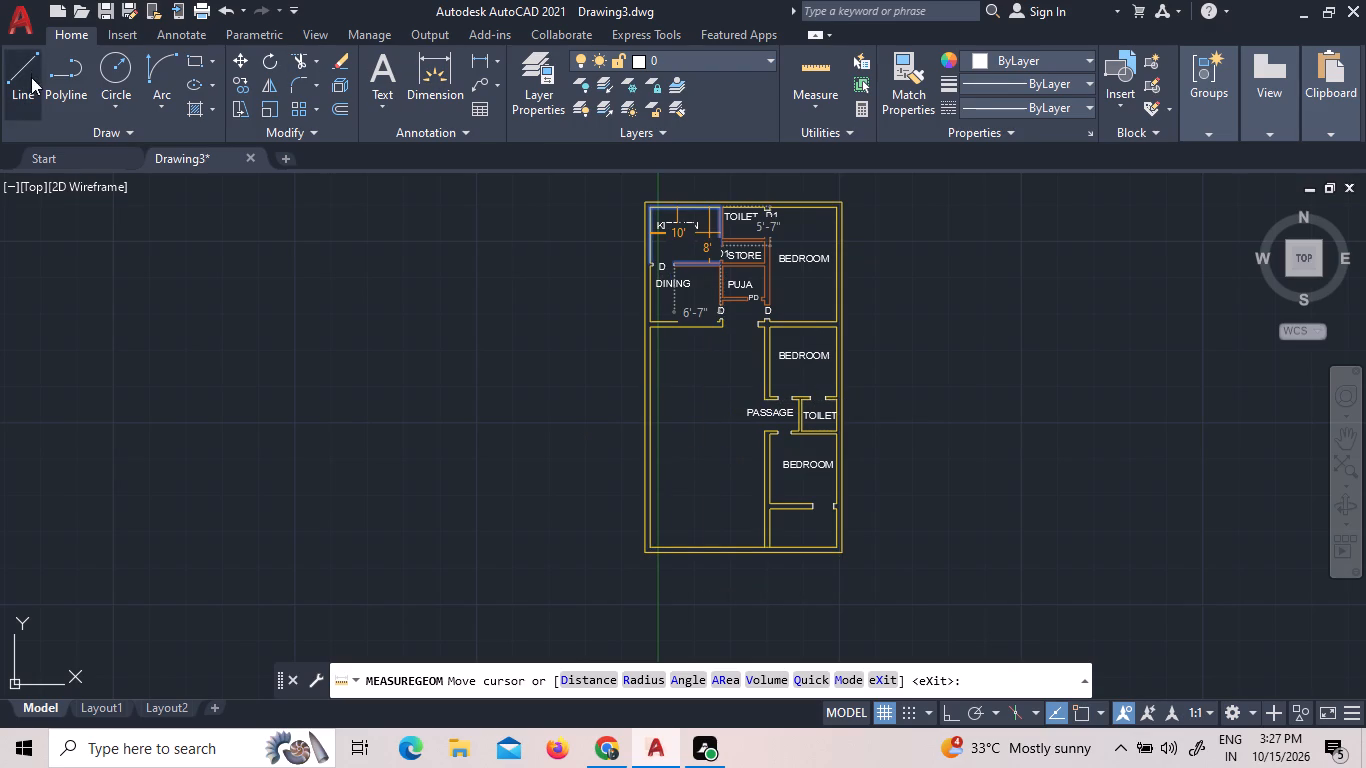
double_click(347, 110)
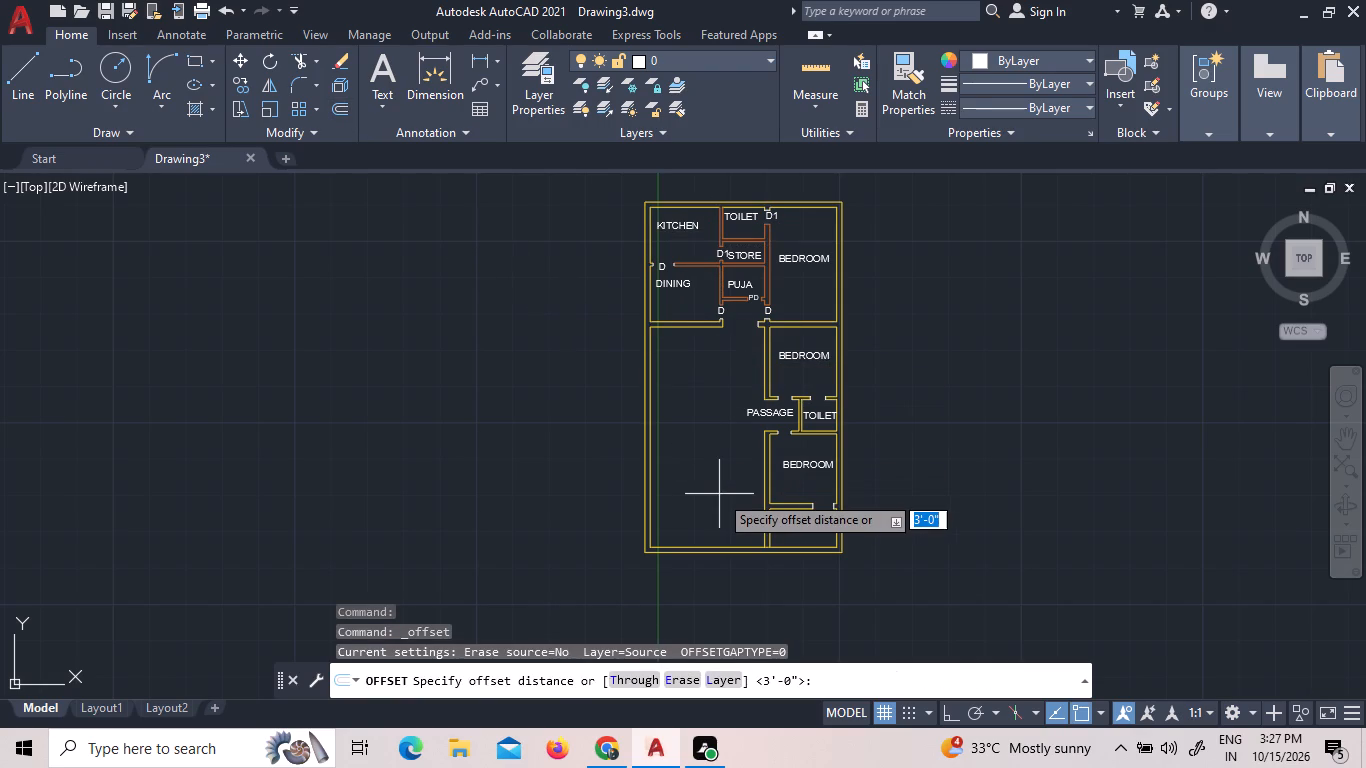
type("20'")
key("Return")
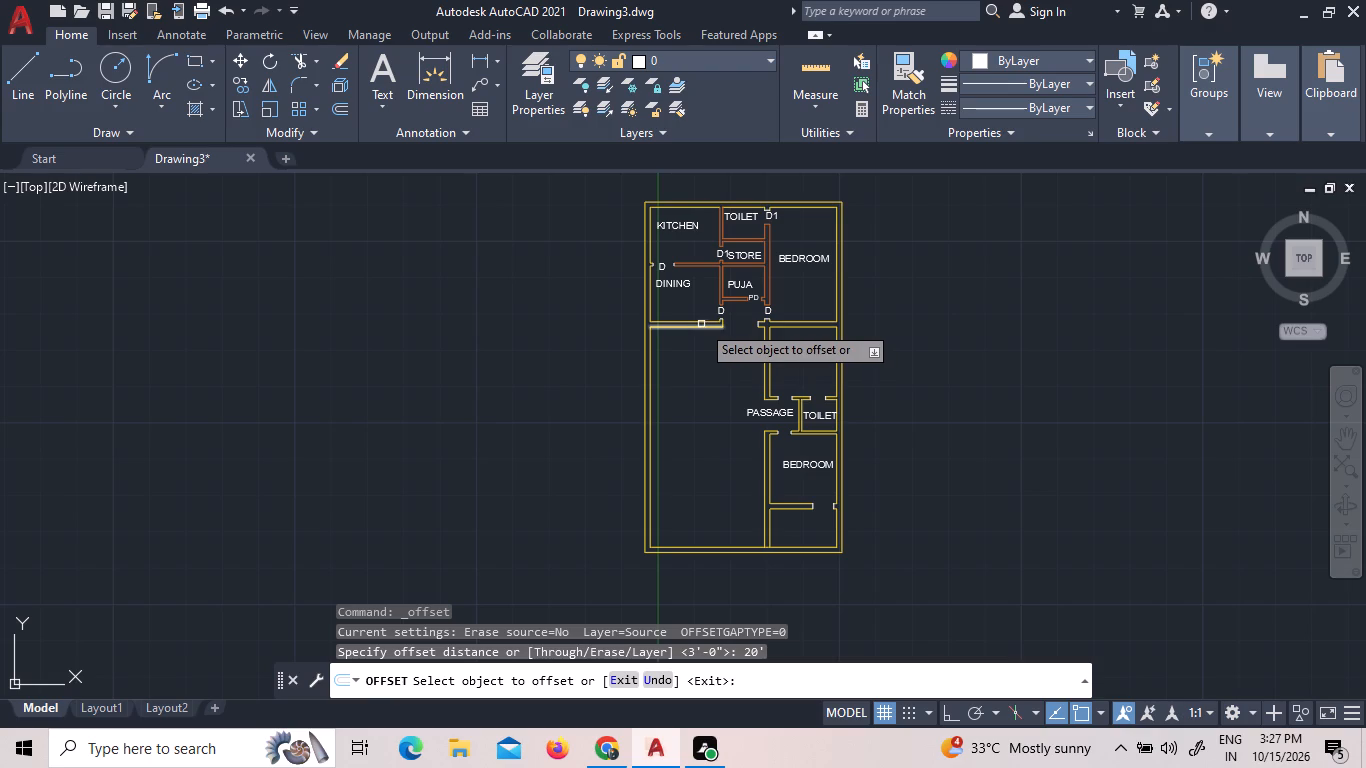
left_click(700, 326)
left_click(716, 462)
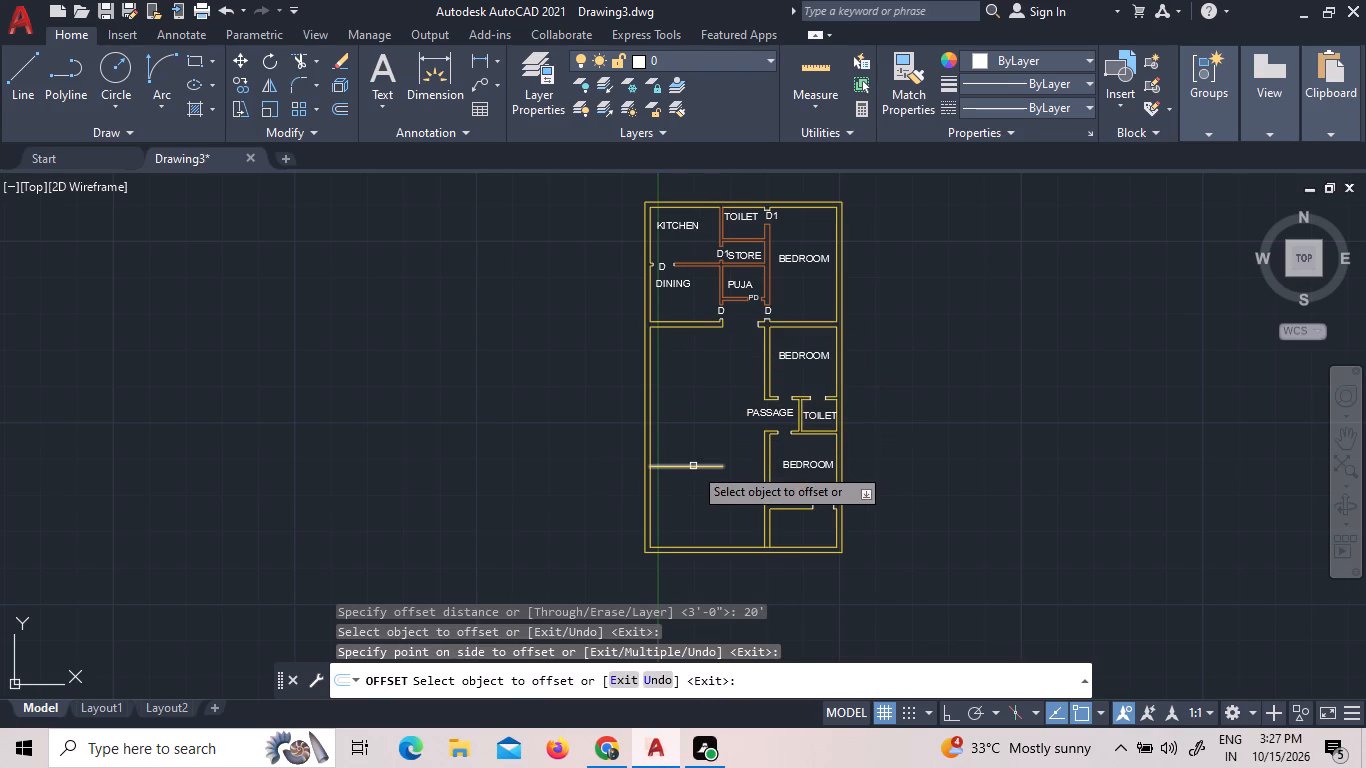
right_click(704, 472)
left_click(709, 478)
Extend the new offset line east to the west face of the lower bedroom's west wall.
scroll(705, 477, "up", 3)
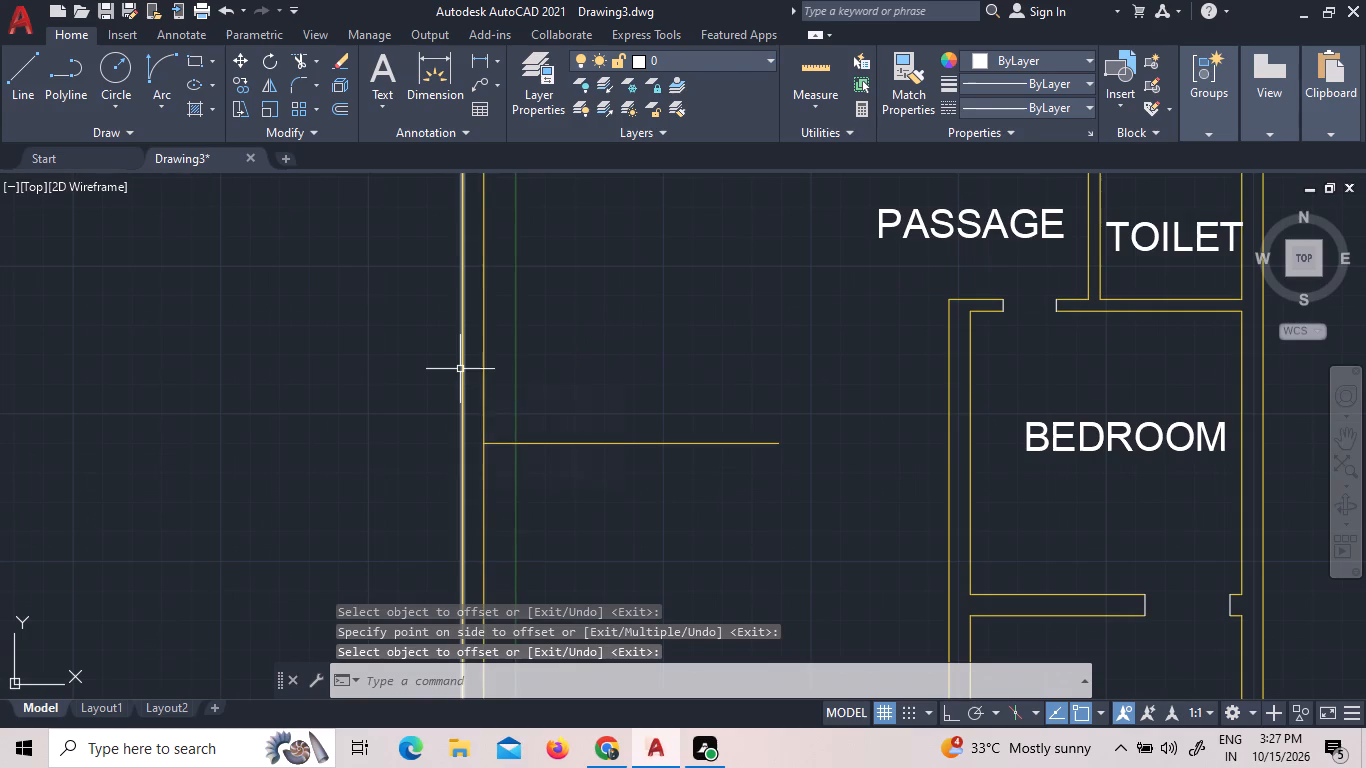
type("EX")
key("space")
key("space")
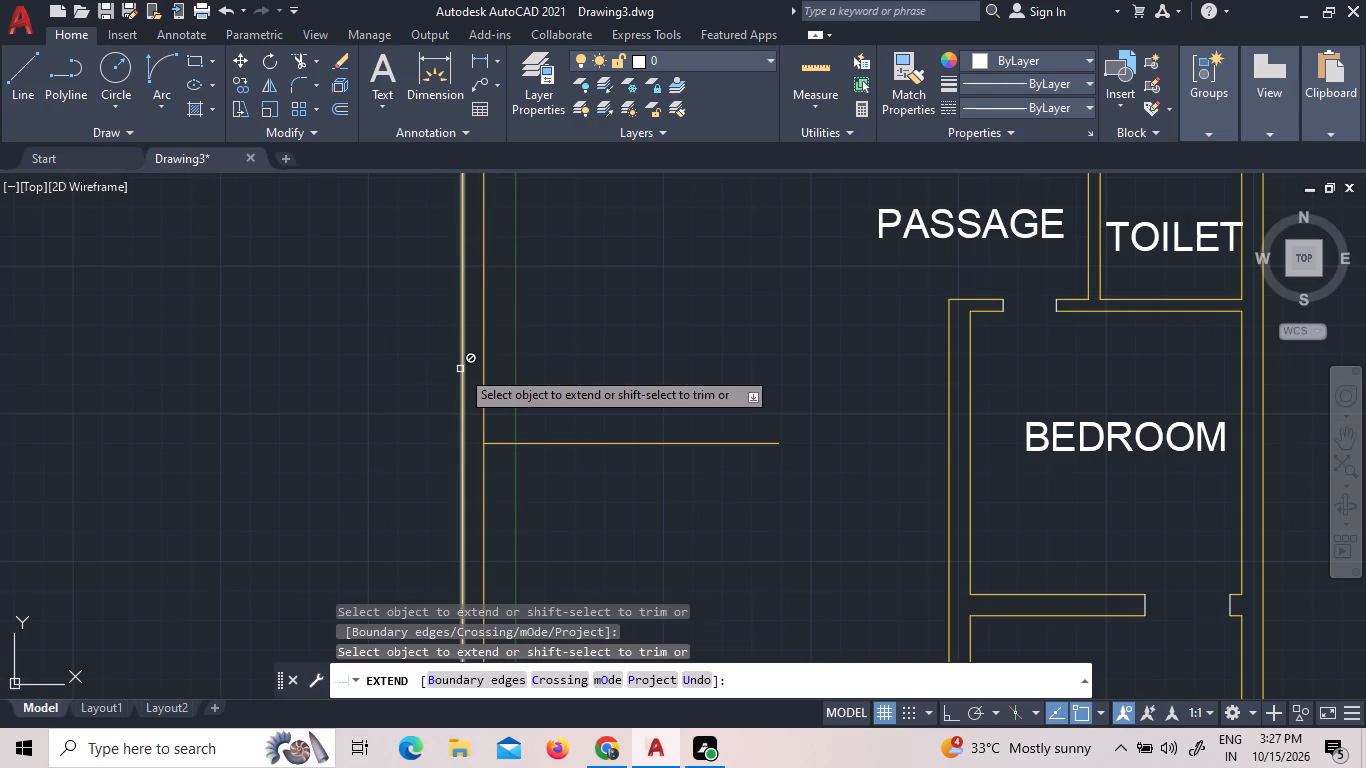
left_click(671, 443)
right_click(673, 443)
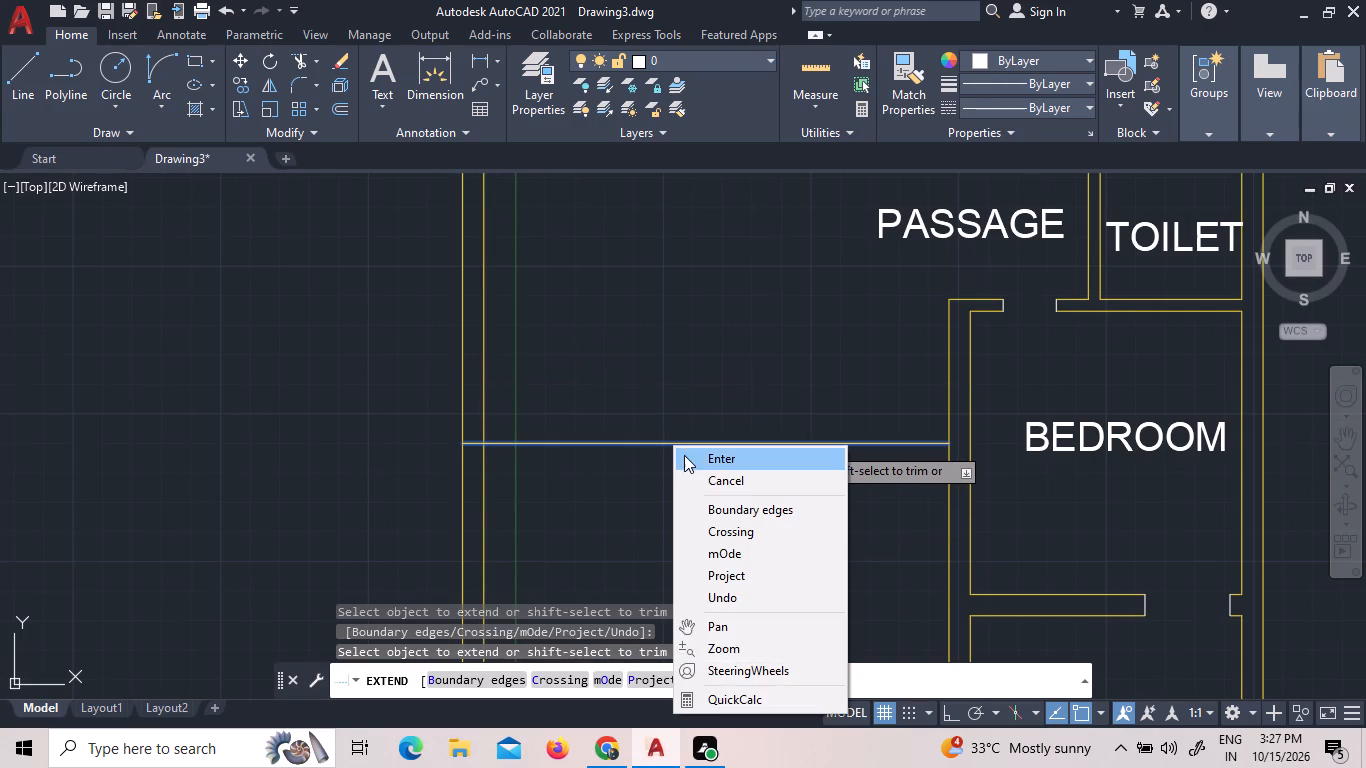
left_click(685, 455)
Offset the new wall line across the western space 9" to the south to form the wall's second face.
left_click(334, 111)
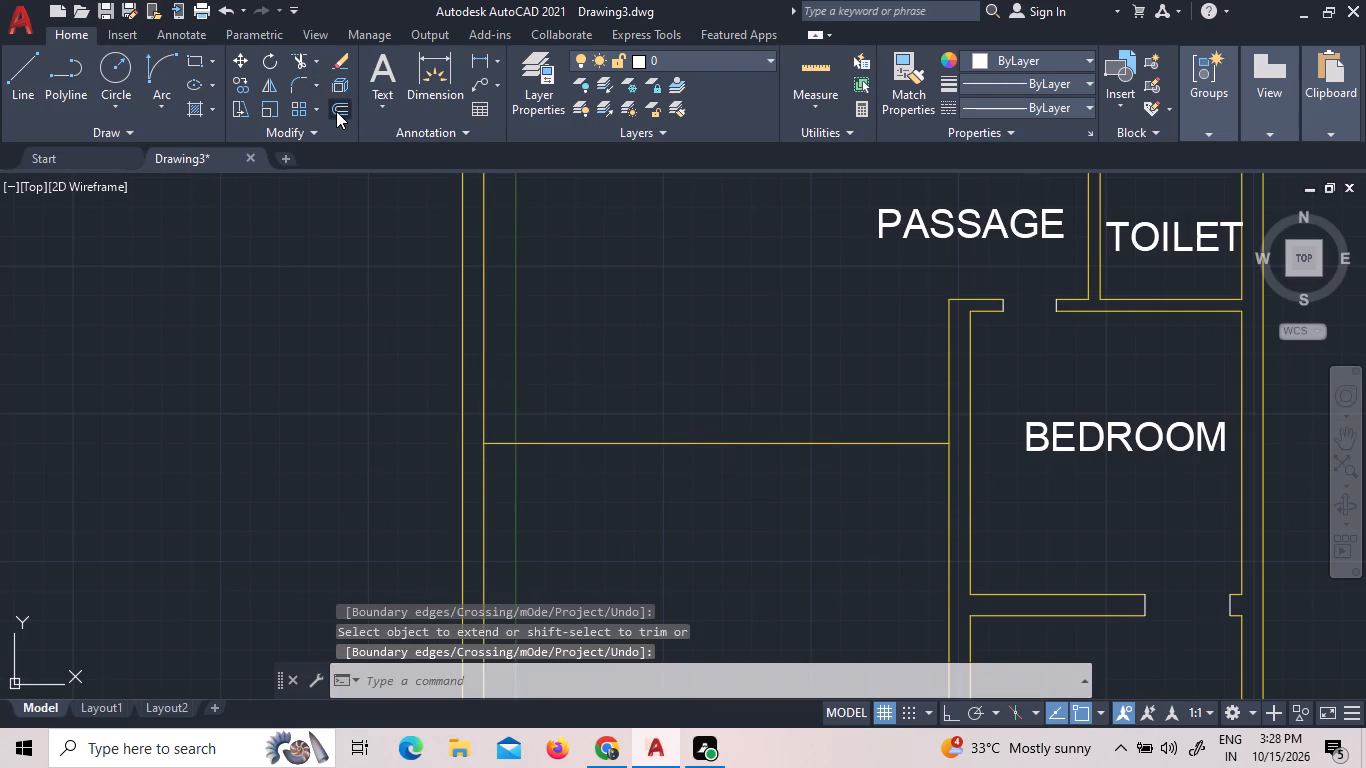
key("9")
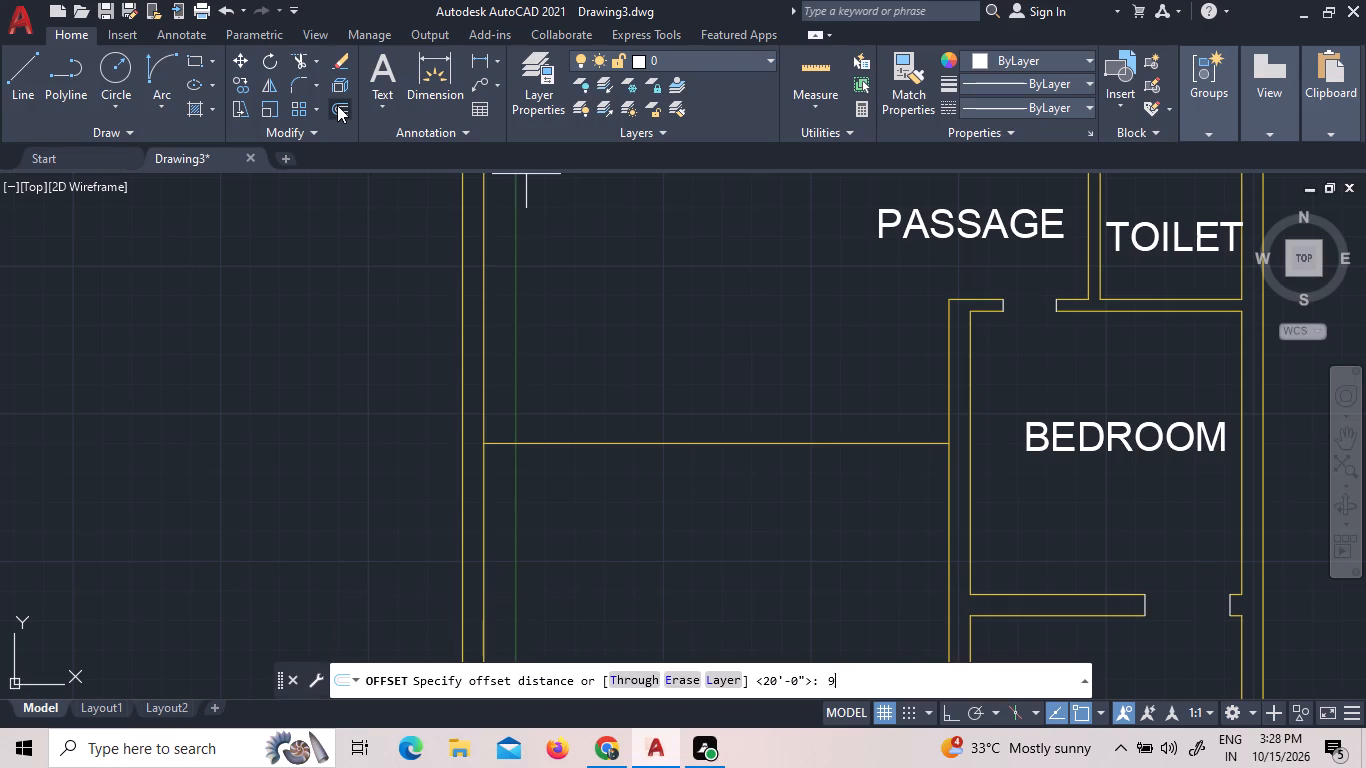
key("shift+quotedbl")
key("Return")
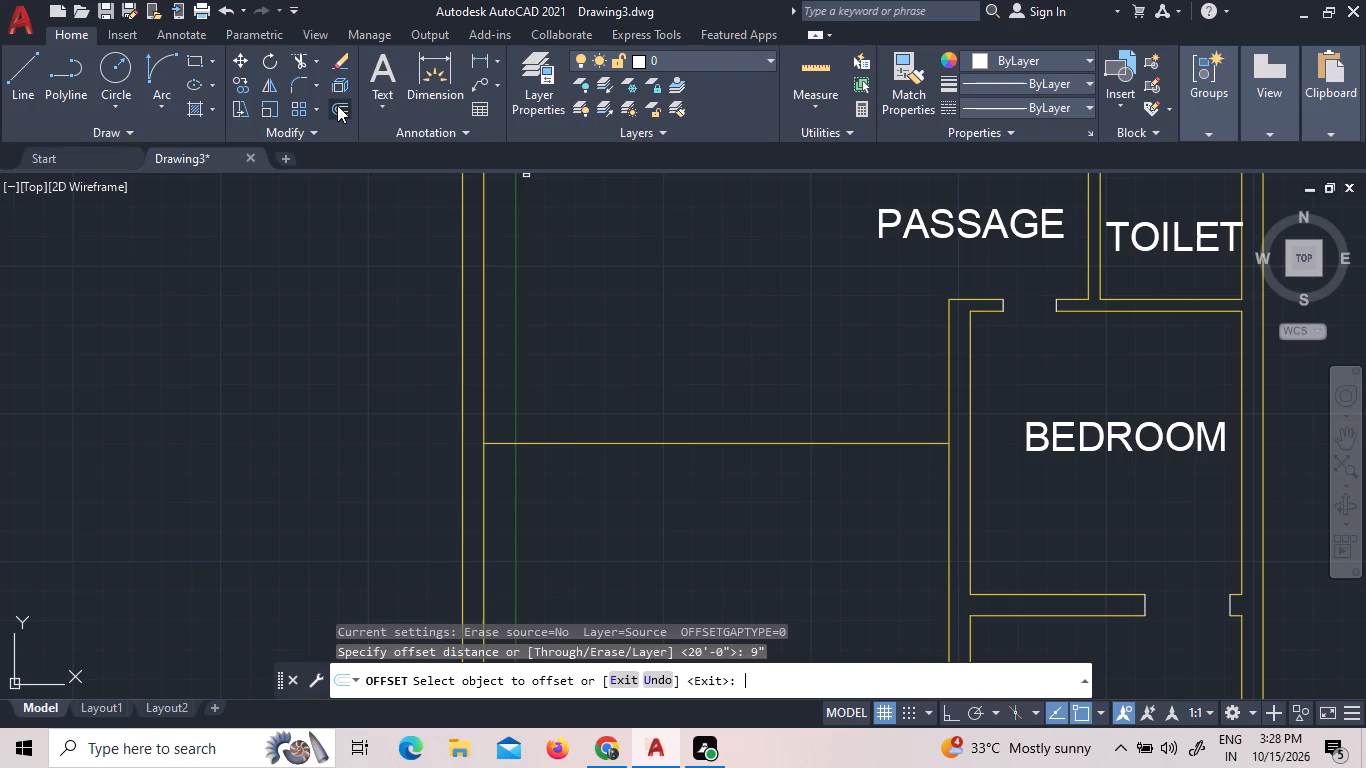
left_click(714, 445)
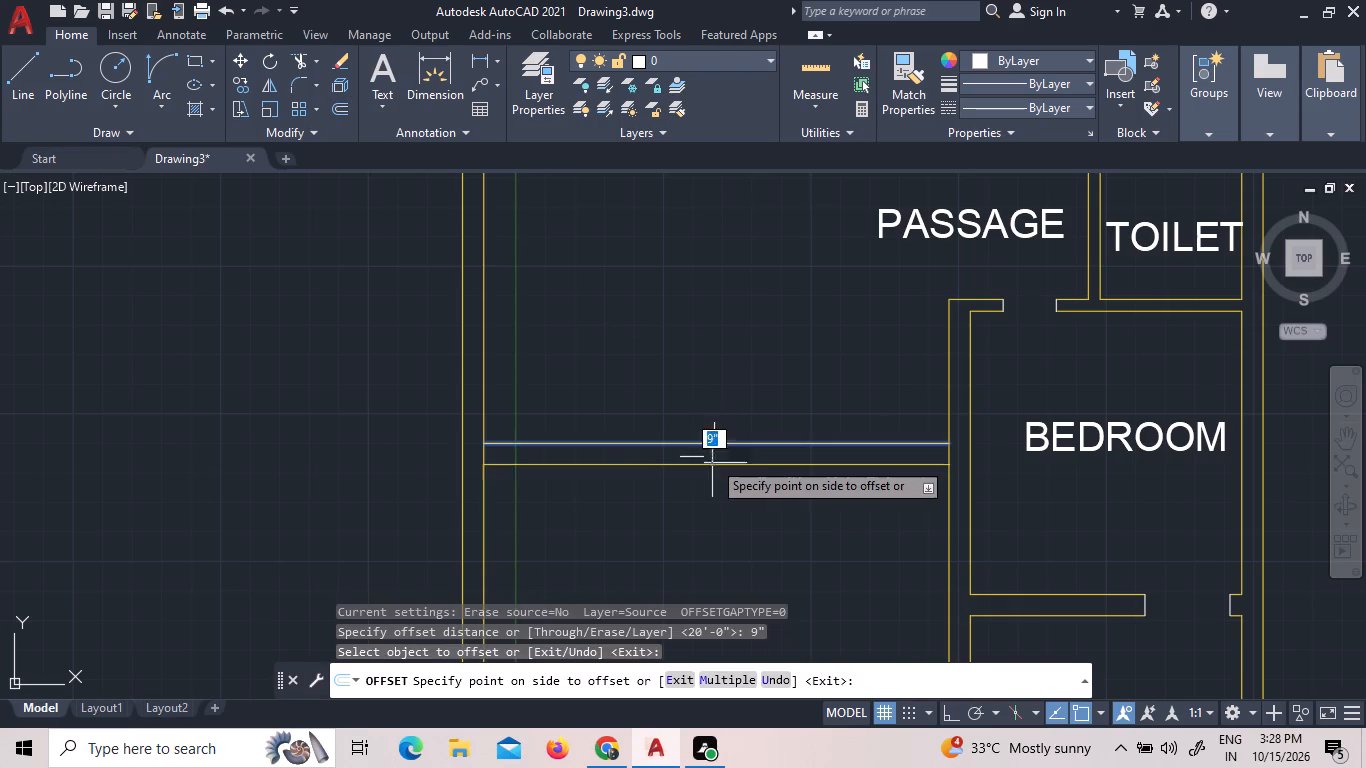
left_click(712, 481)
scroll(719, 472, "down", 3)
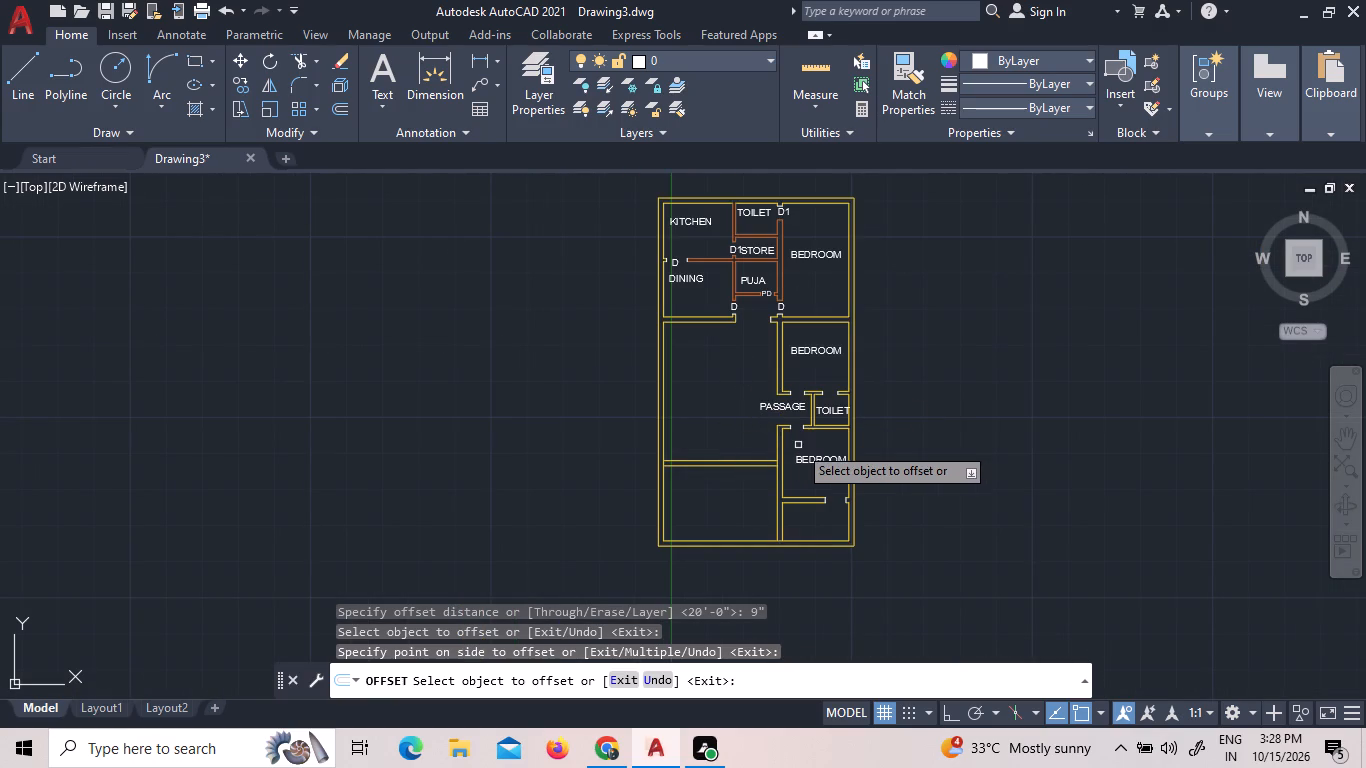
scroll(801, 447, "up", 1)
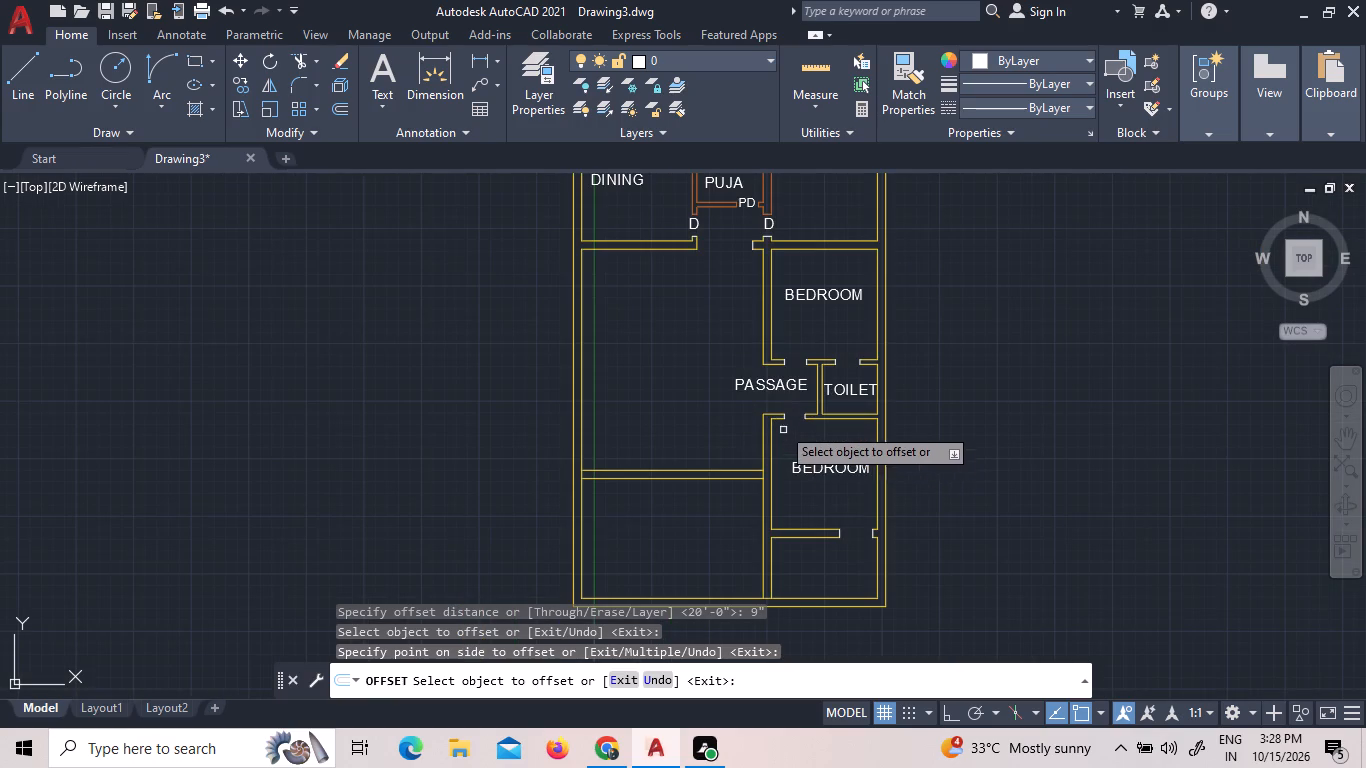
right_click(664, 364)
left_click(687, 388)
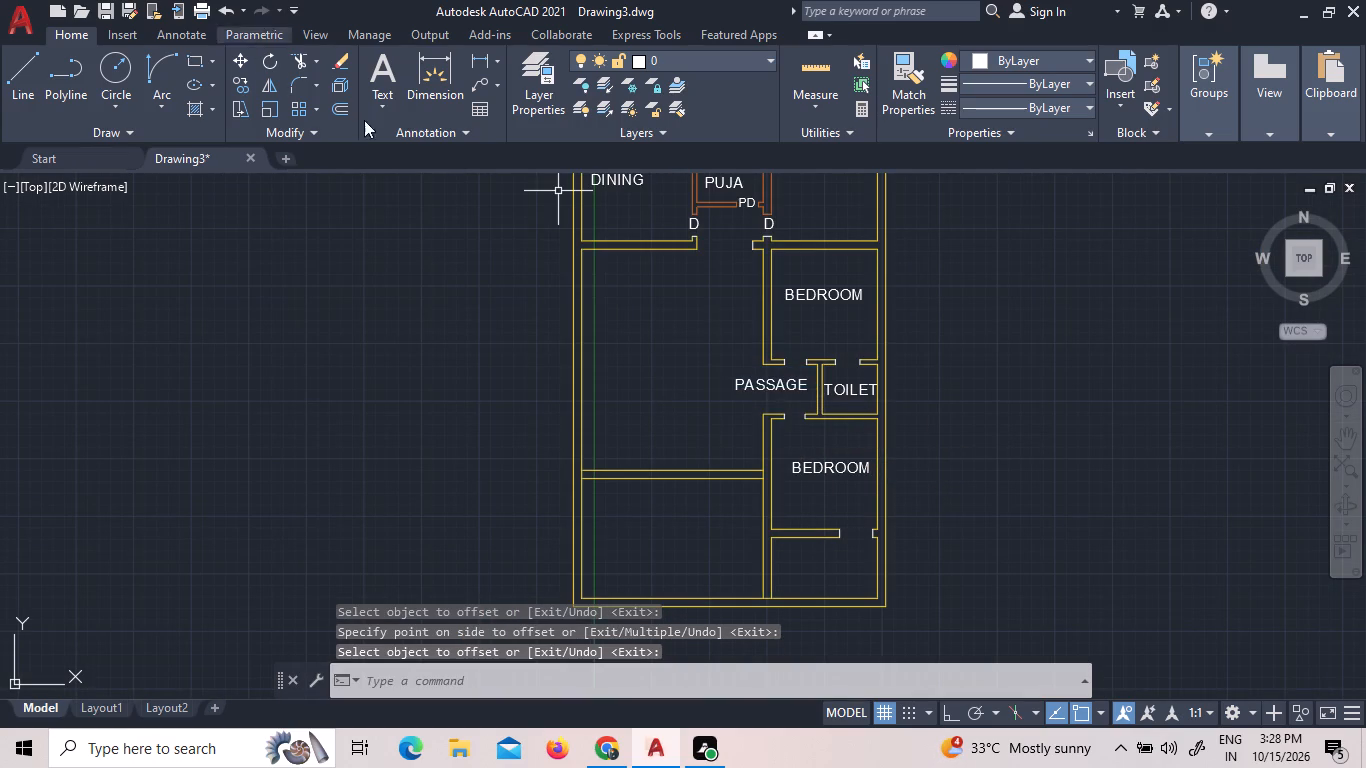
Label the large western space below DINING as HALL with a 1' text height.
left_click(384, 72)
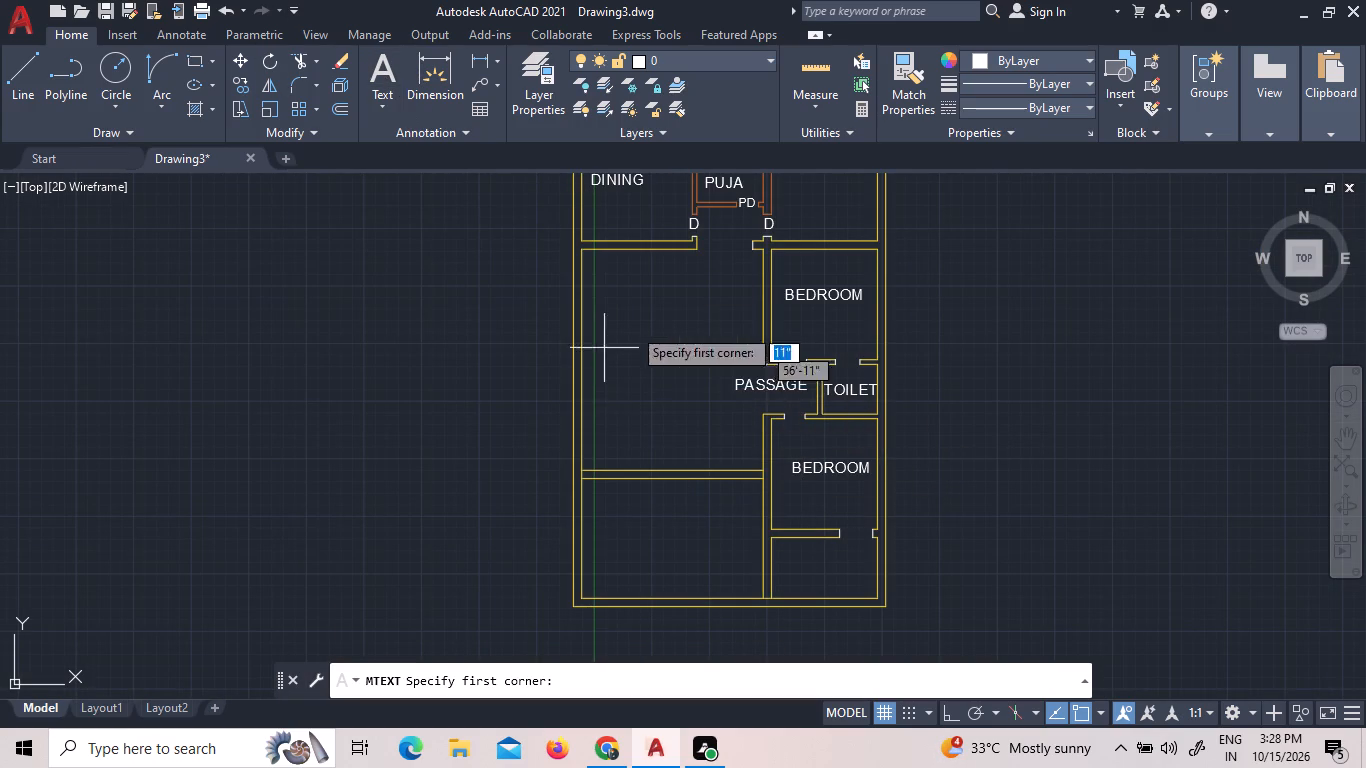
left_click(630, 305)
left_click(690, 402)
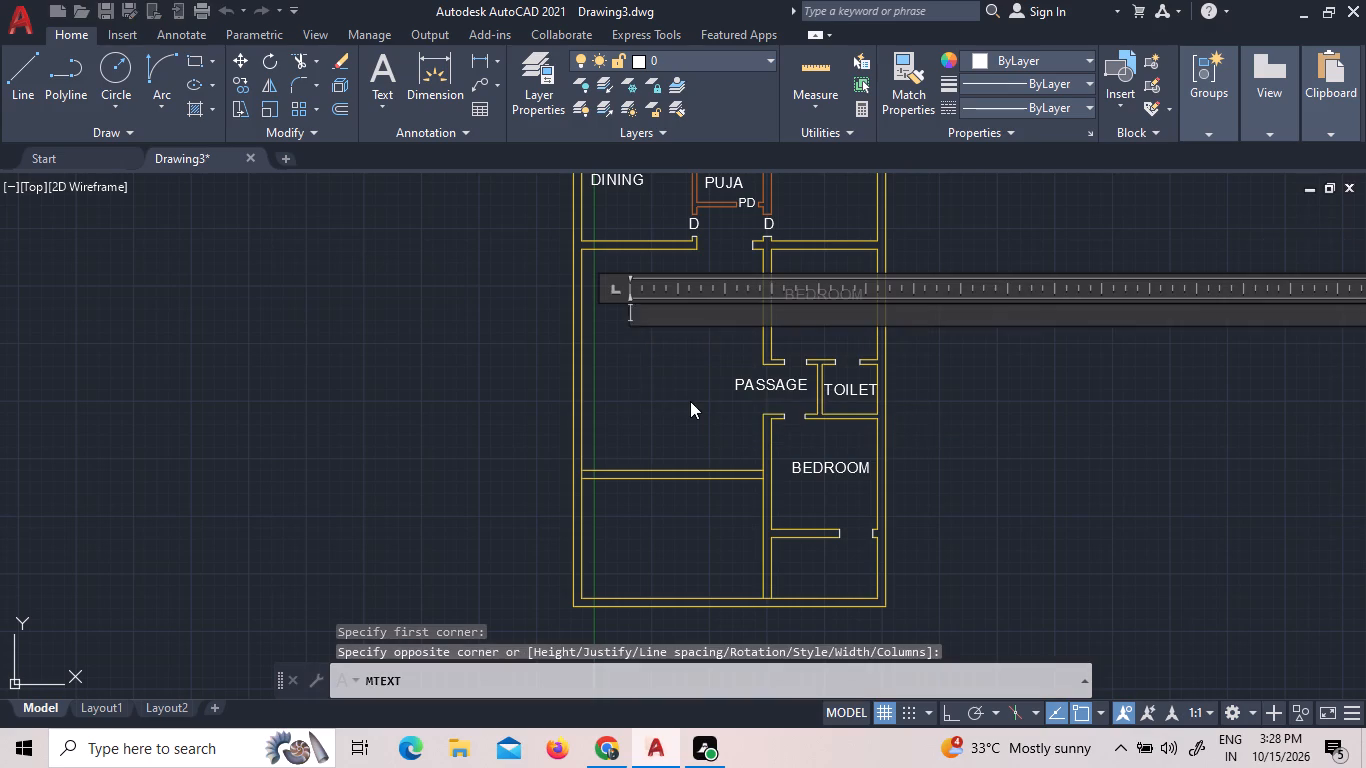
type("HA")
type("LL")
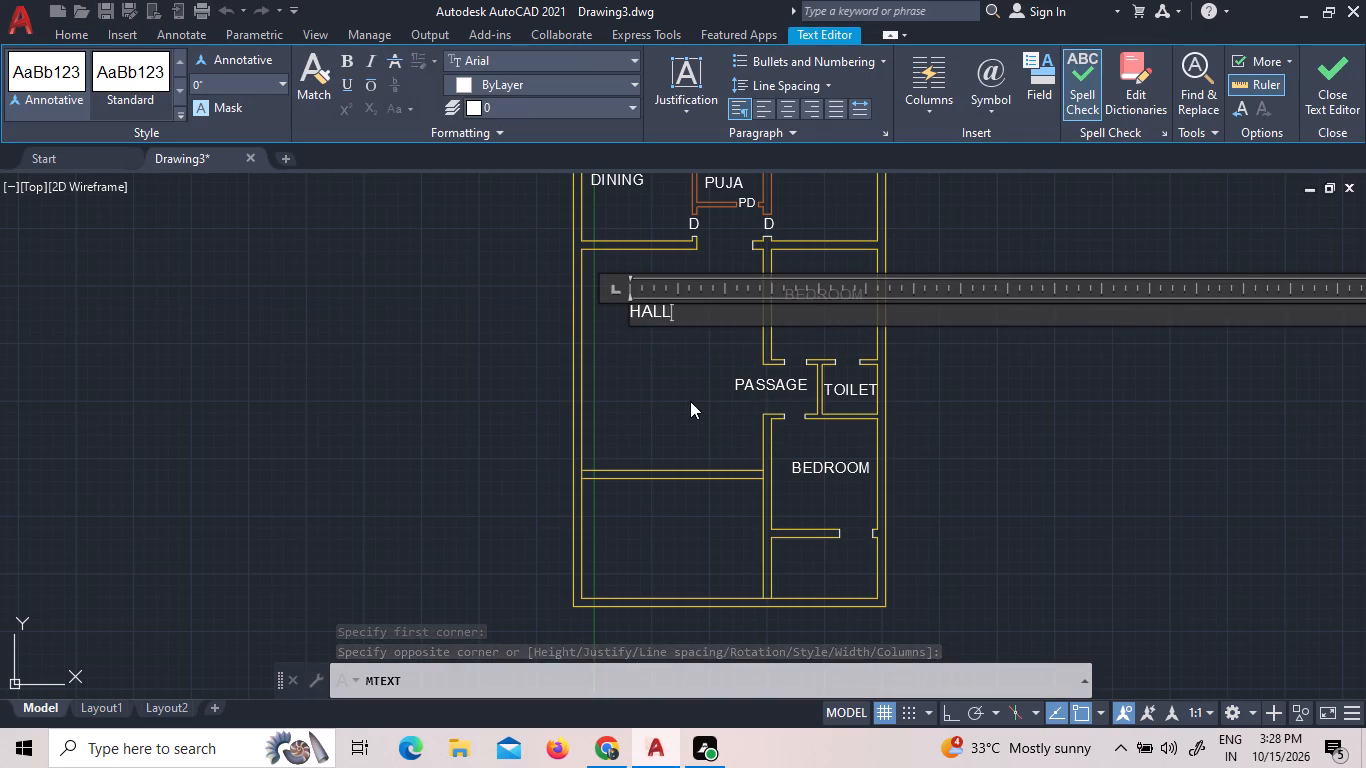
double_click(681, 303)
double_click(681, 310)
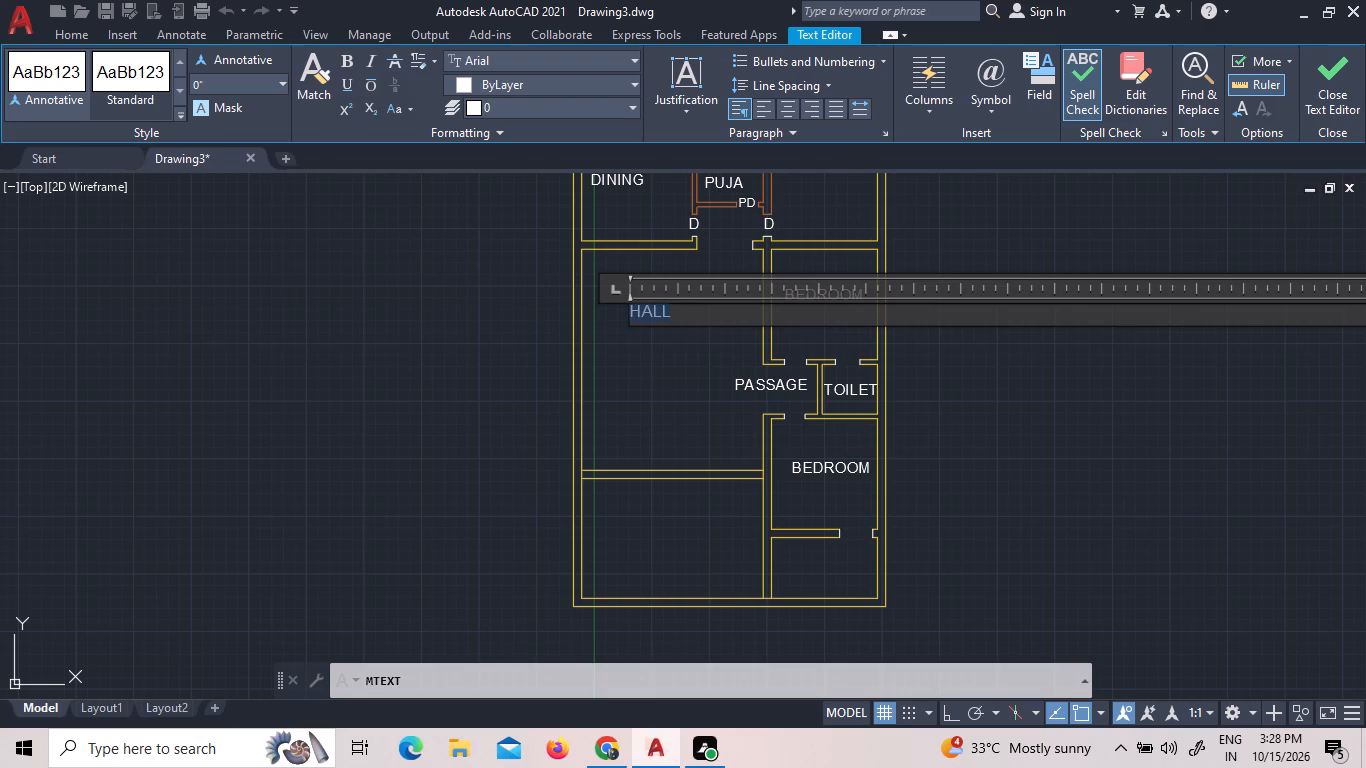
left_click(287, 88)
left_click(275, 113)
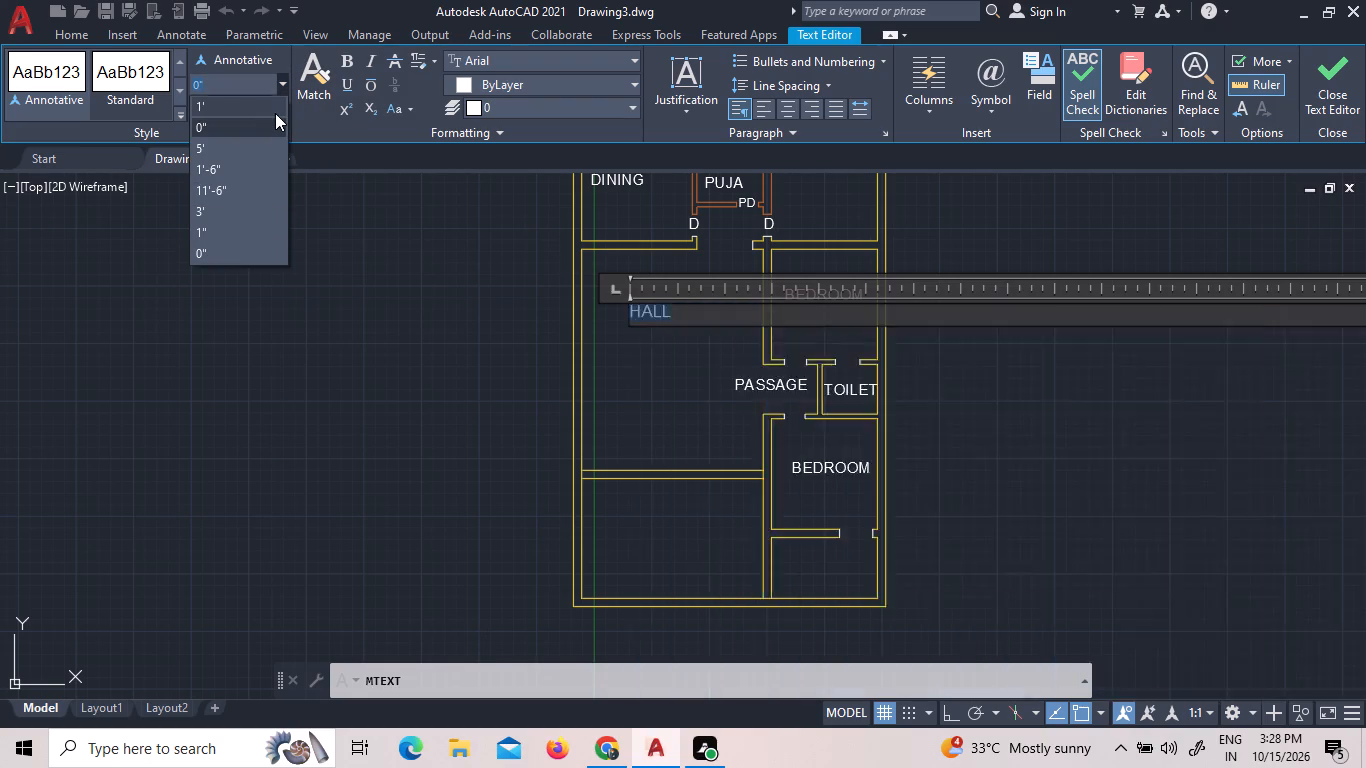
left_click(612, 370)
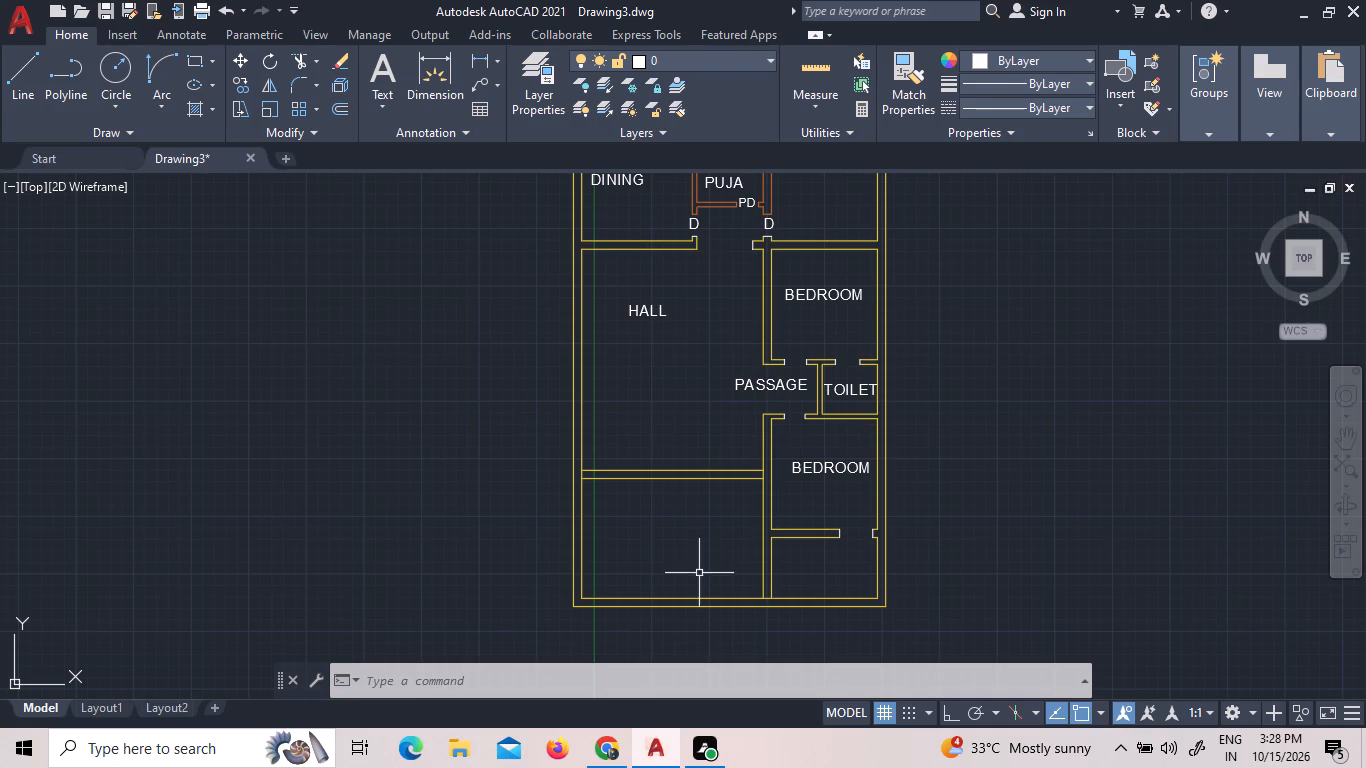
Draw a 9" jamb line straight across the wall below HALL, near its west end.
scroll(679, 479, "up", 2)
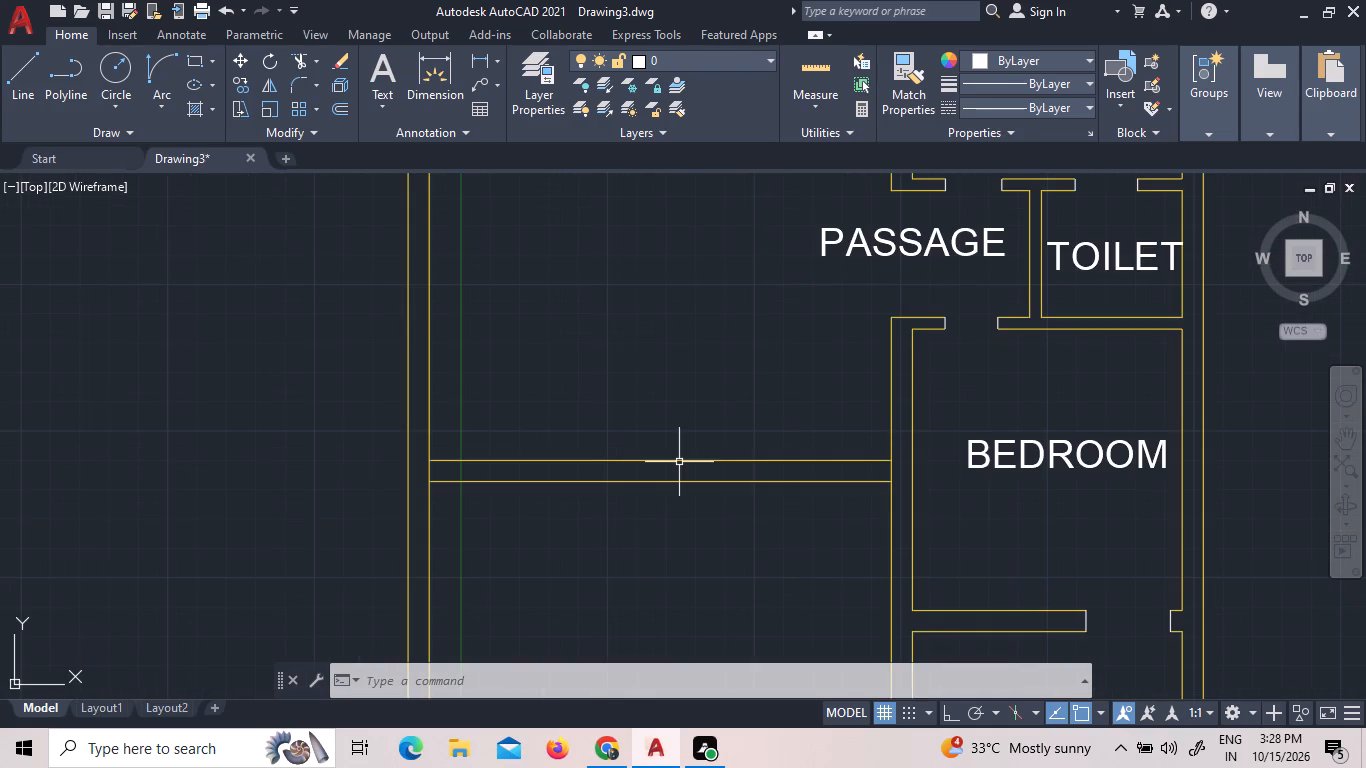
left_click(16, 93)
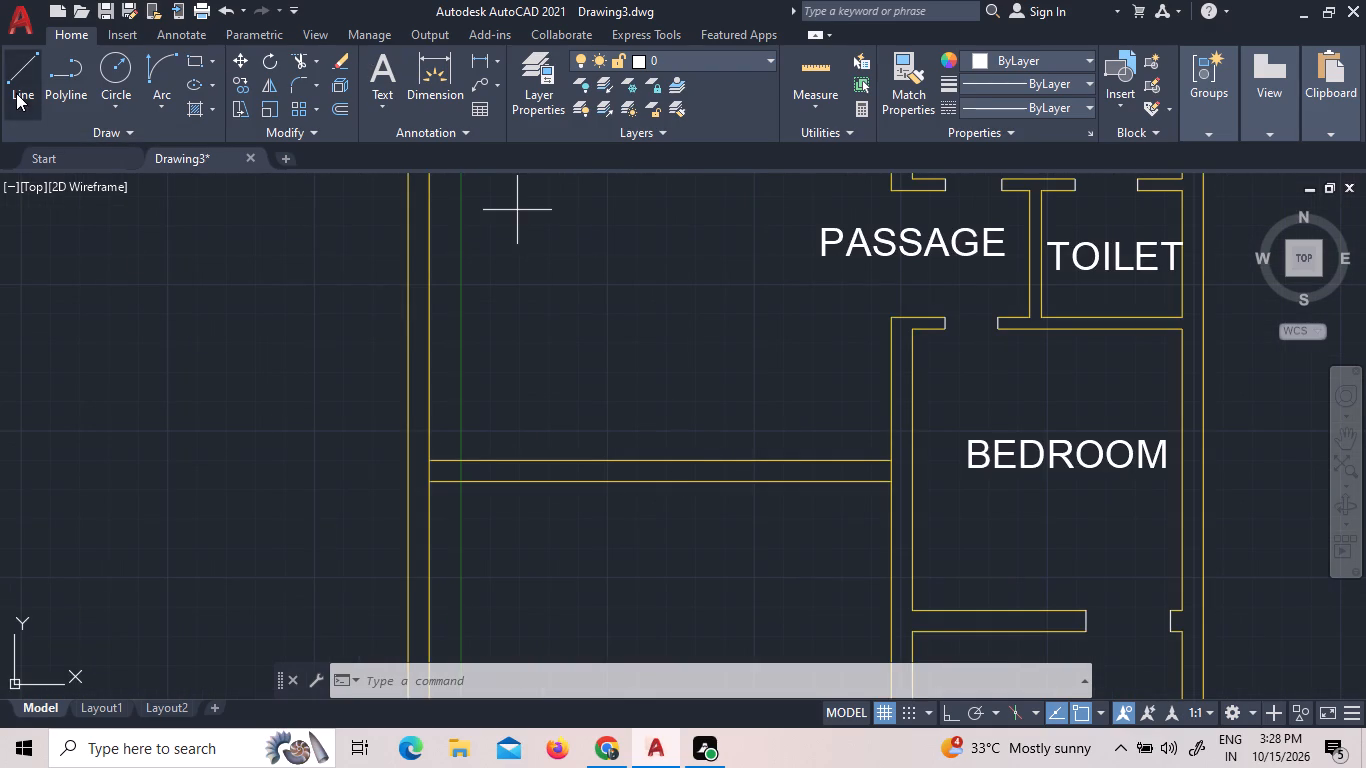
scroll(484, 469, "up", 4)
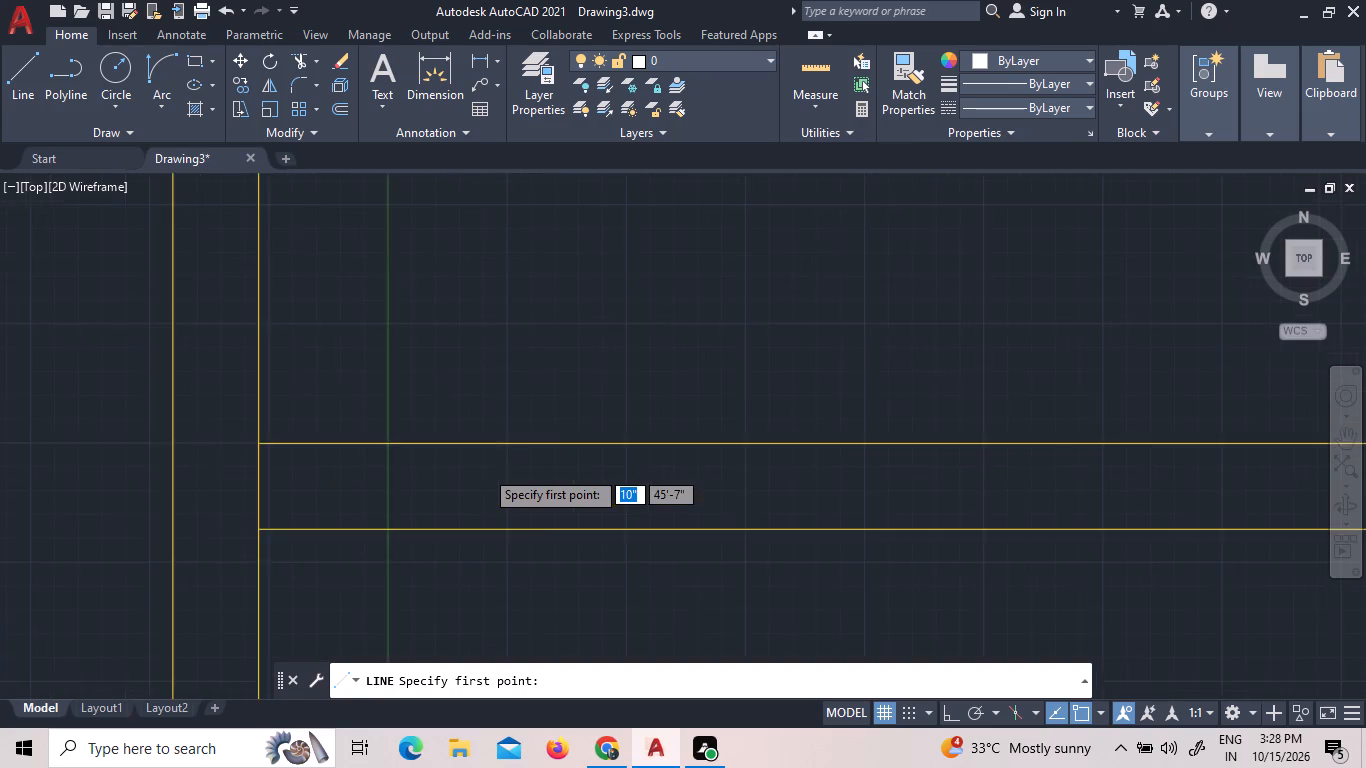
left_click(490, 430)
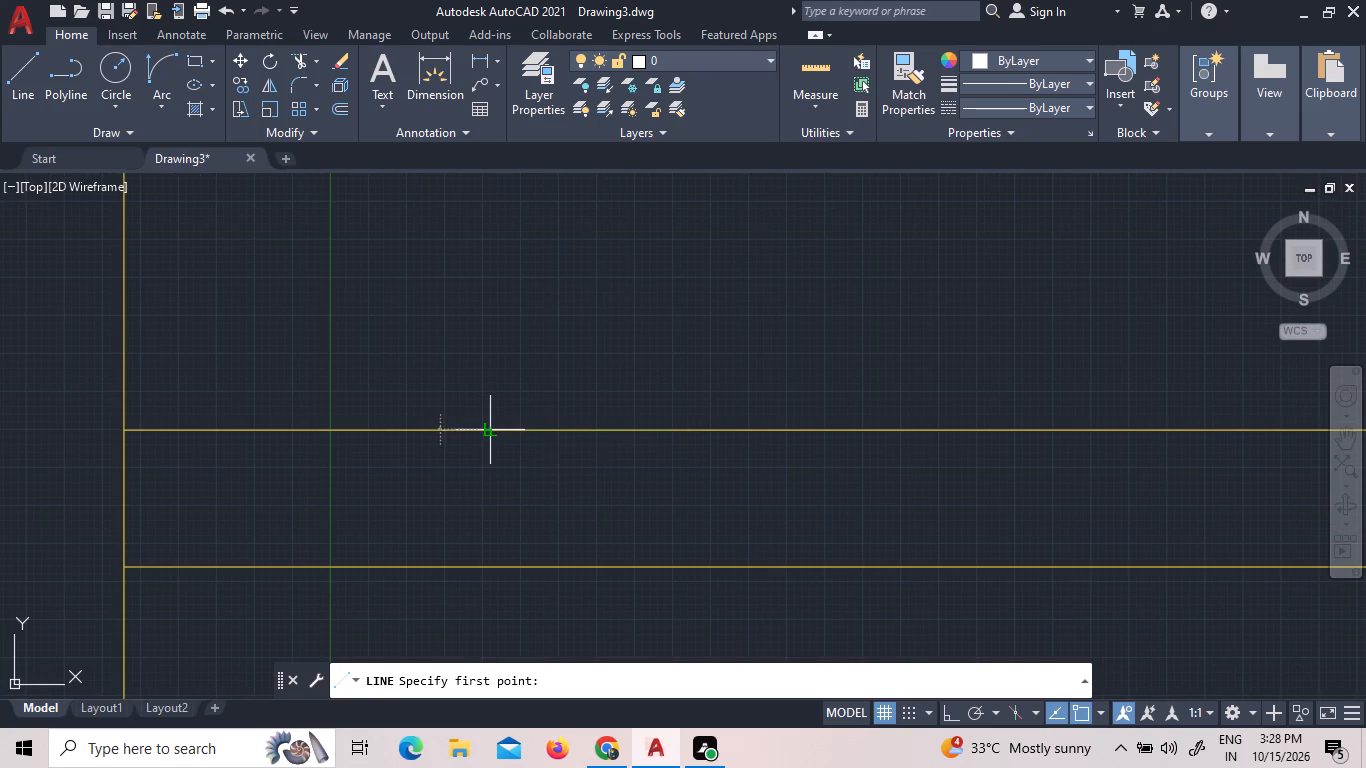
scroll(492, 577, "up", 2)
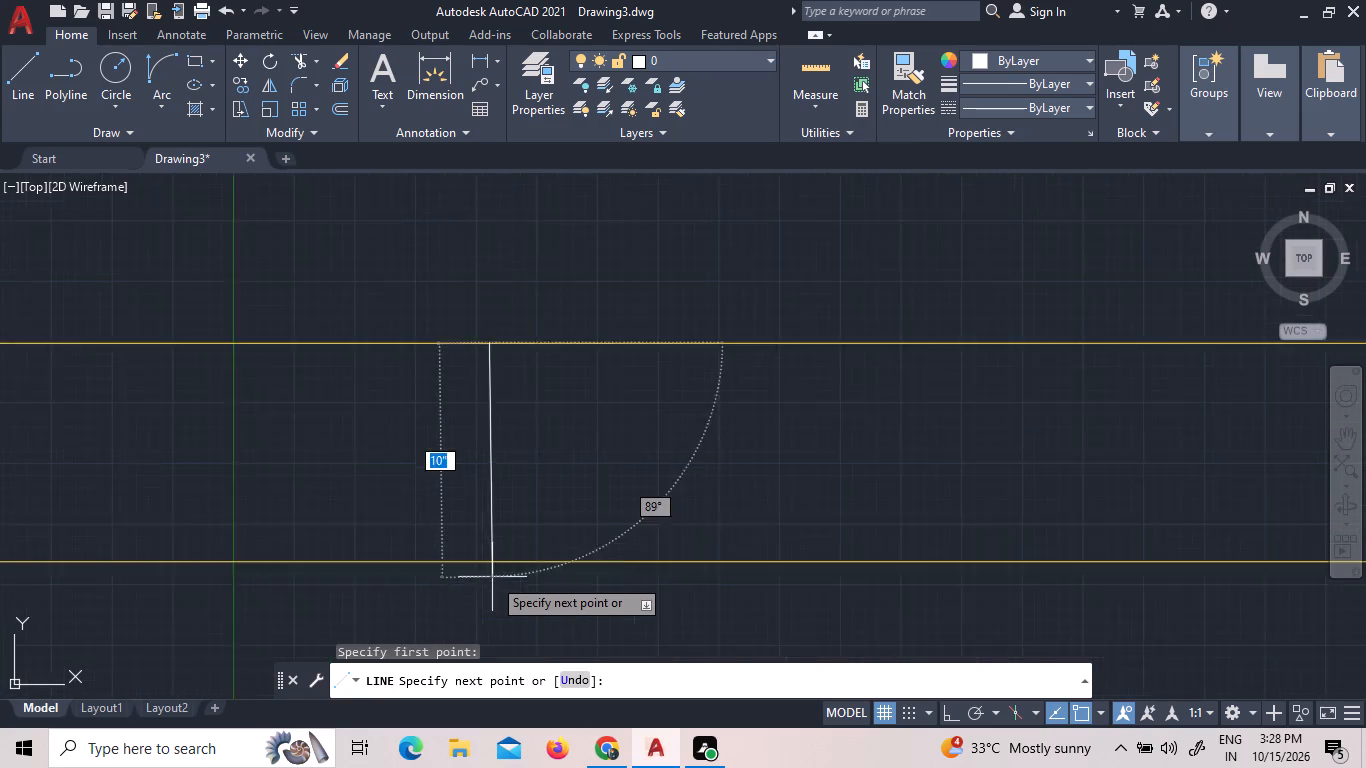
scroll(492, 577, "up", 1)
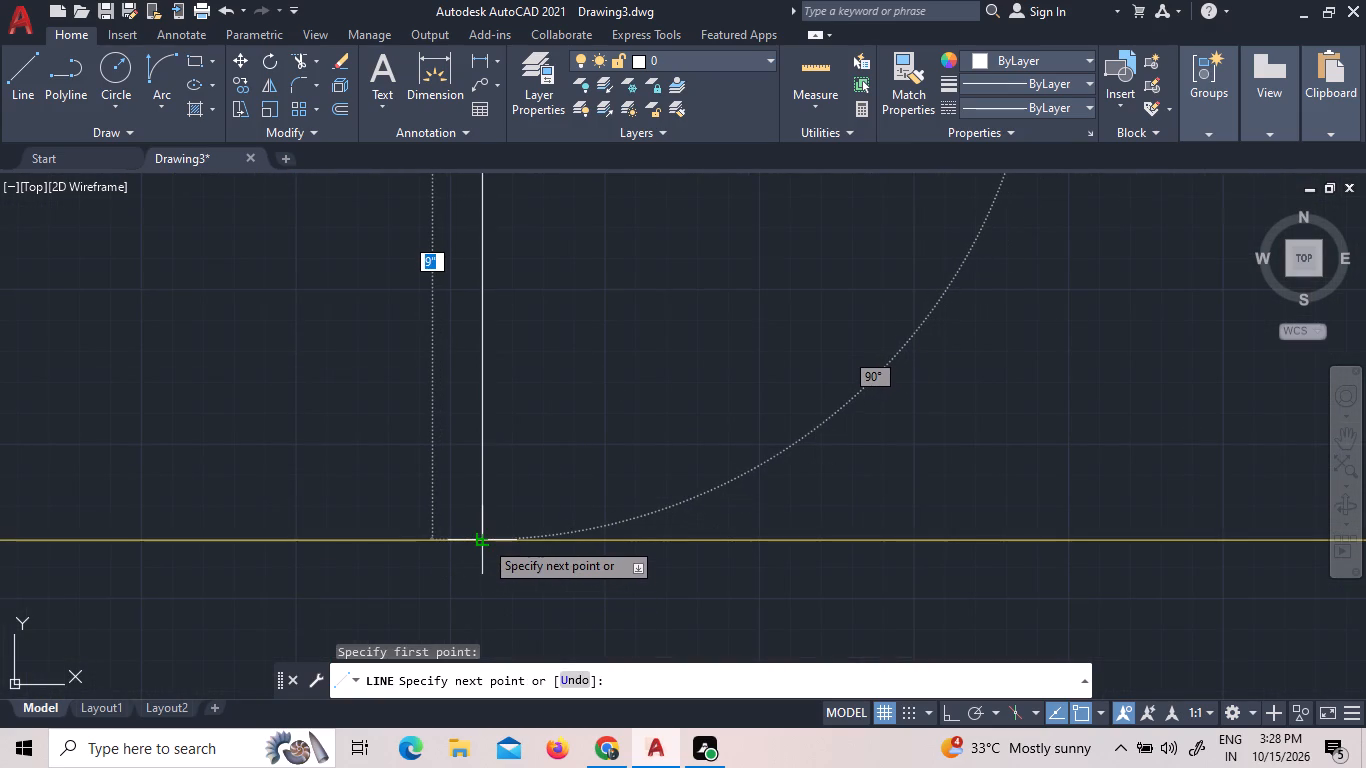
left_click(484, 540)
right_click(490, 535)
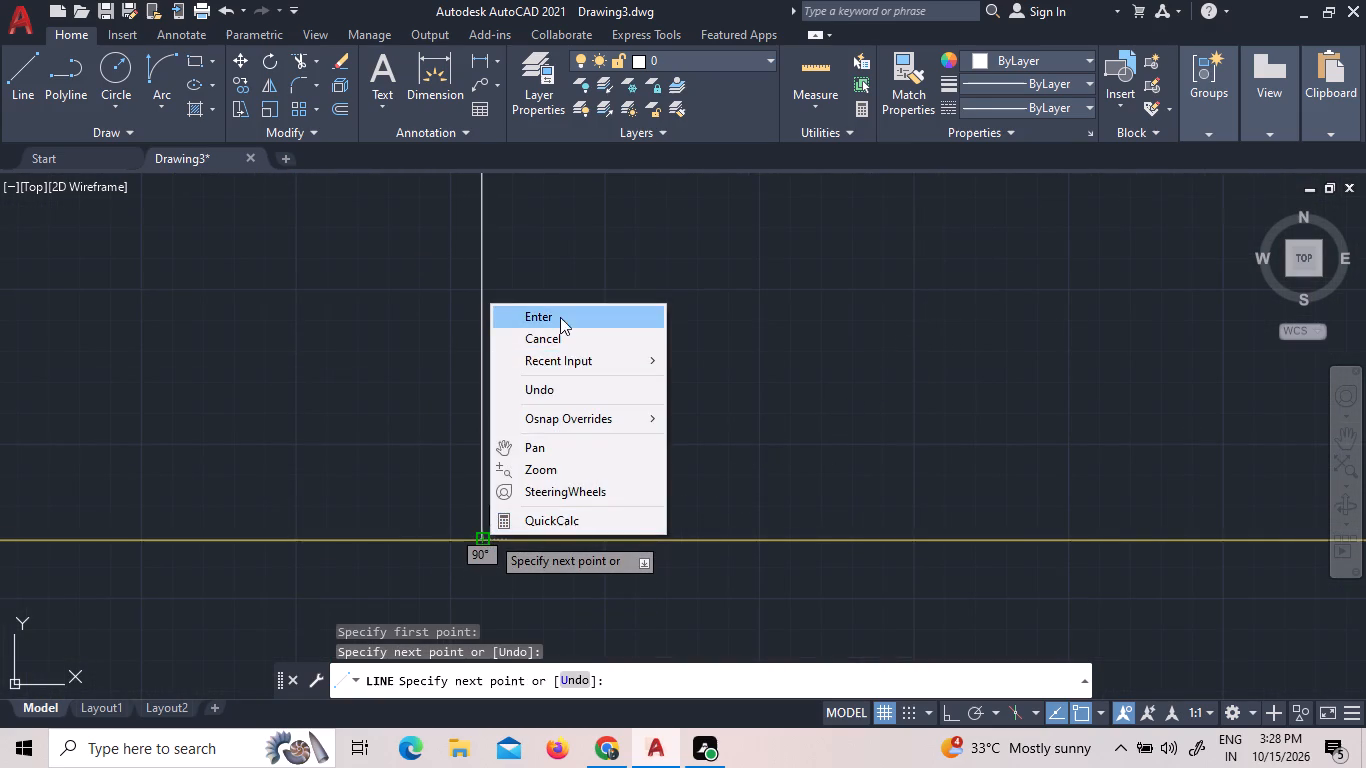
left_click(560, 317)
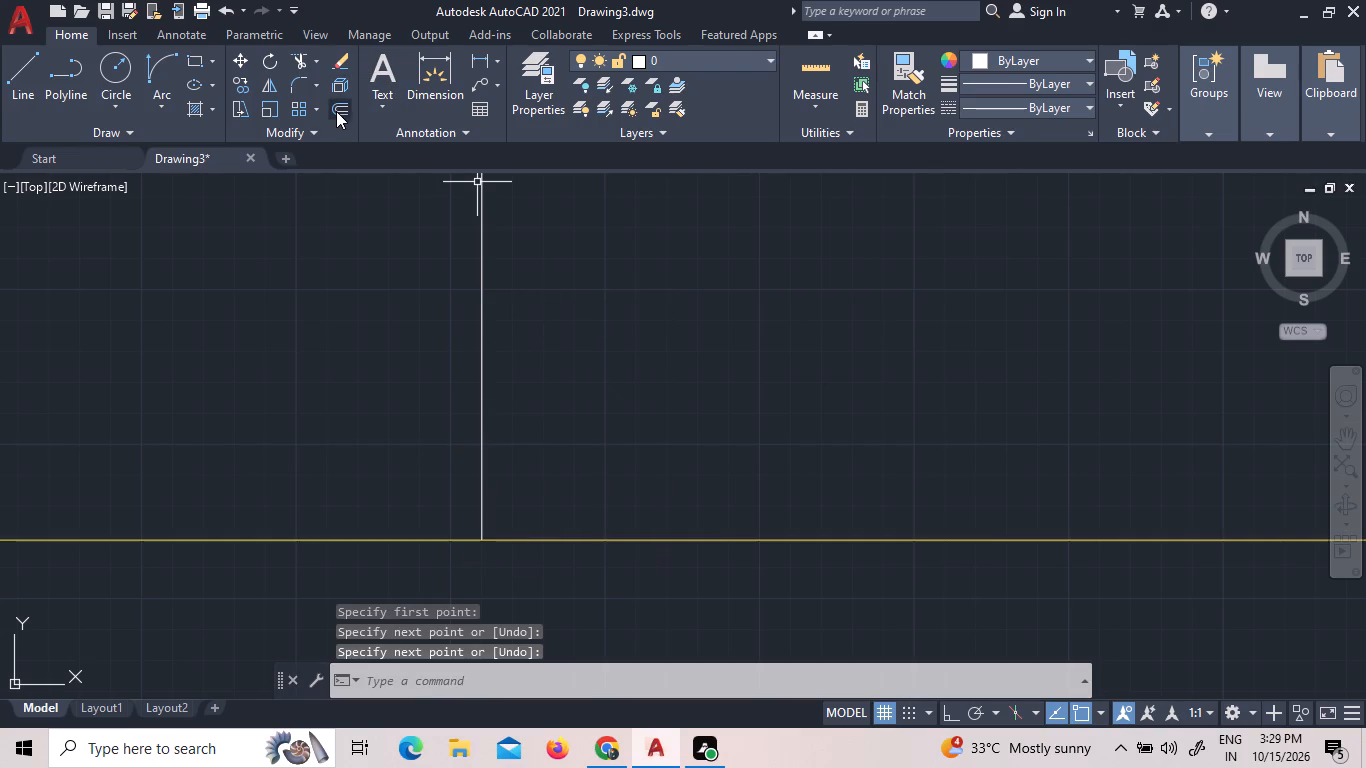
Offset the jamb line 4' to the east to mark the opening's other side.
left_click(336, 111)
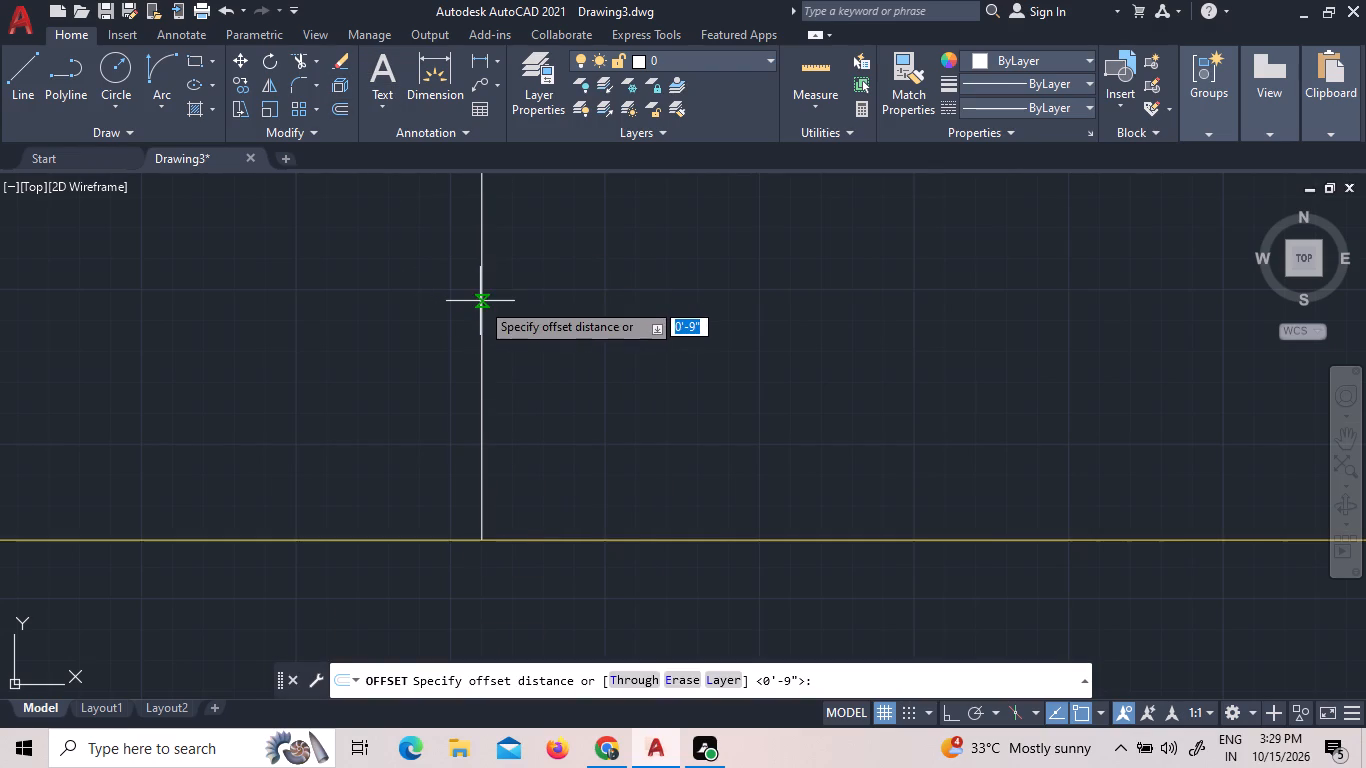
left_click(480, 301)
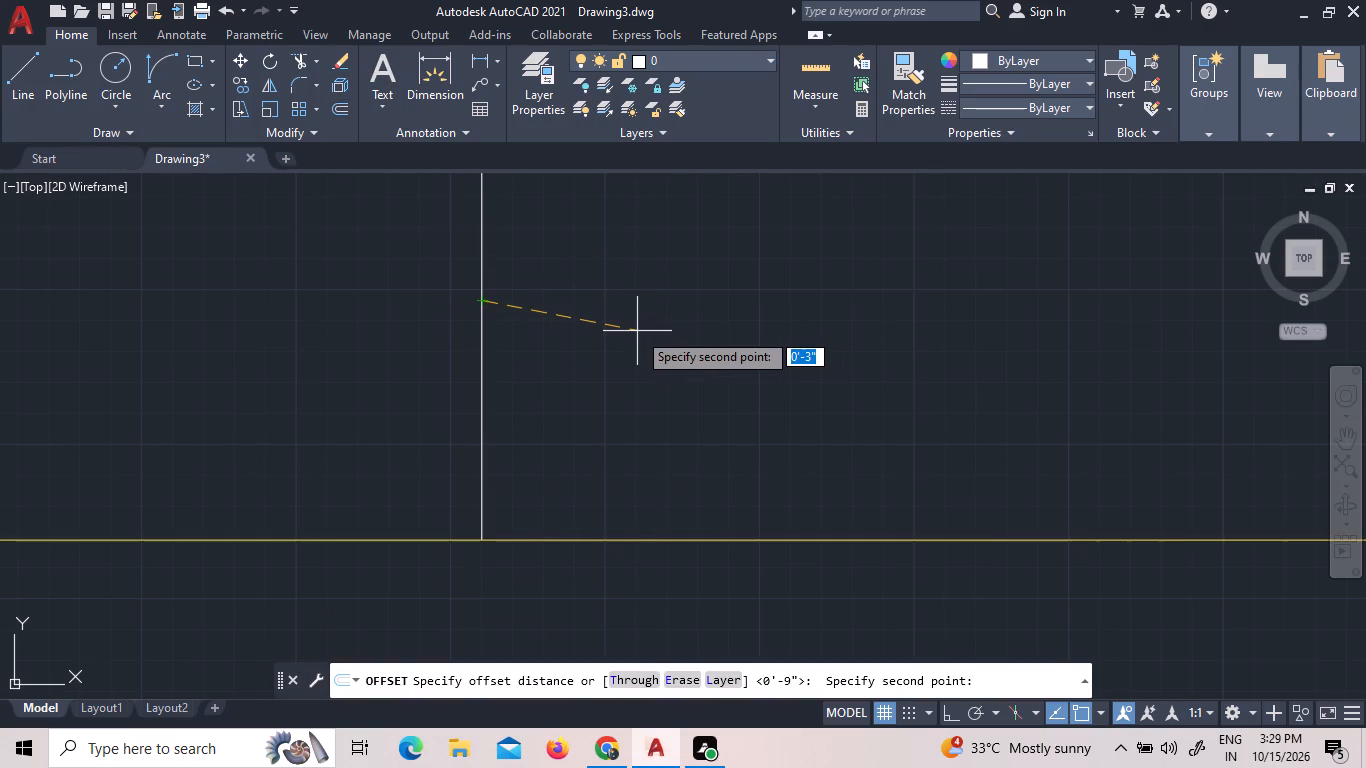
type("4'")
key("Return")
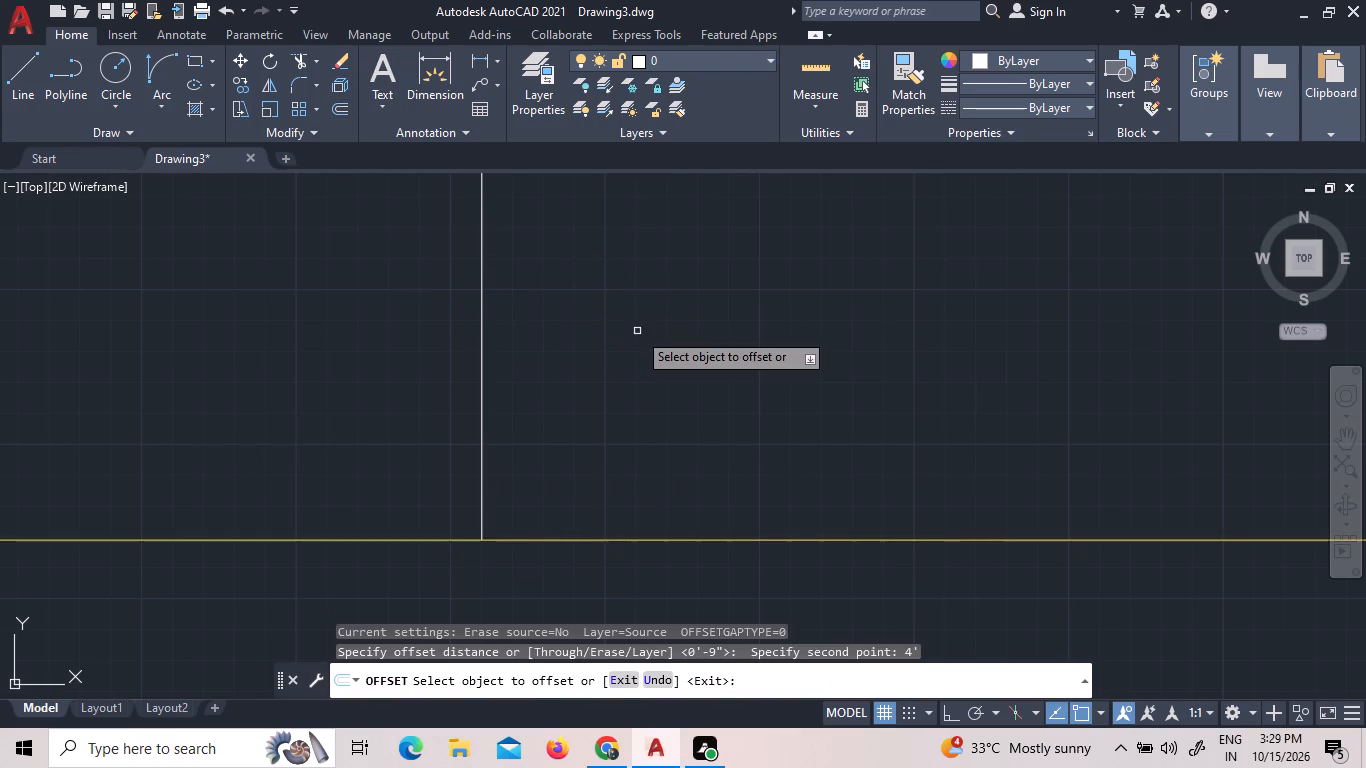
left_click(479, 261)
scroll(591, 283, "down", 6)
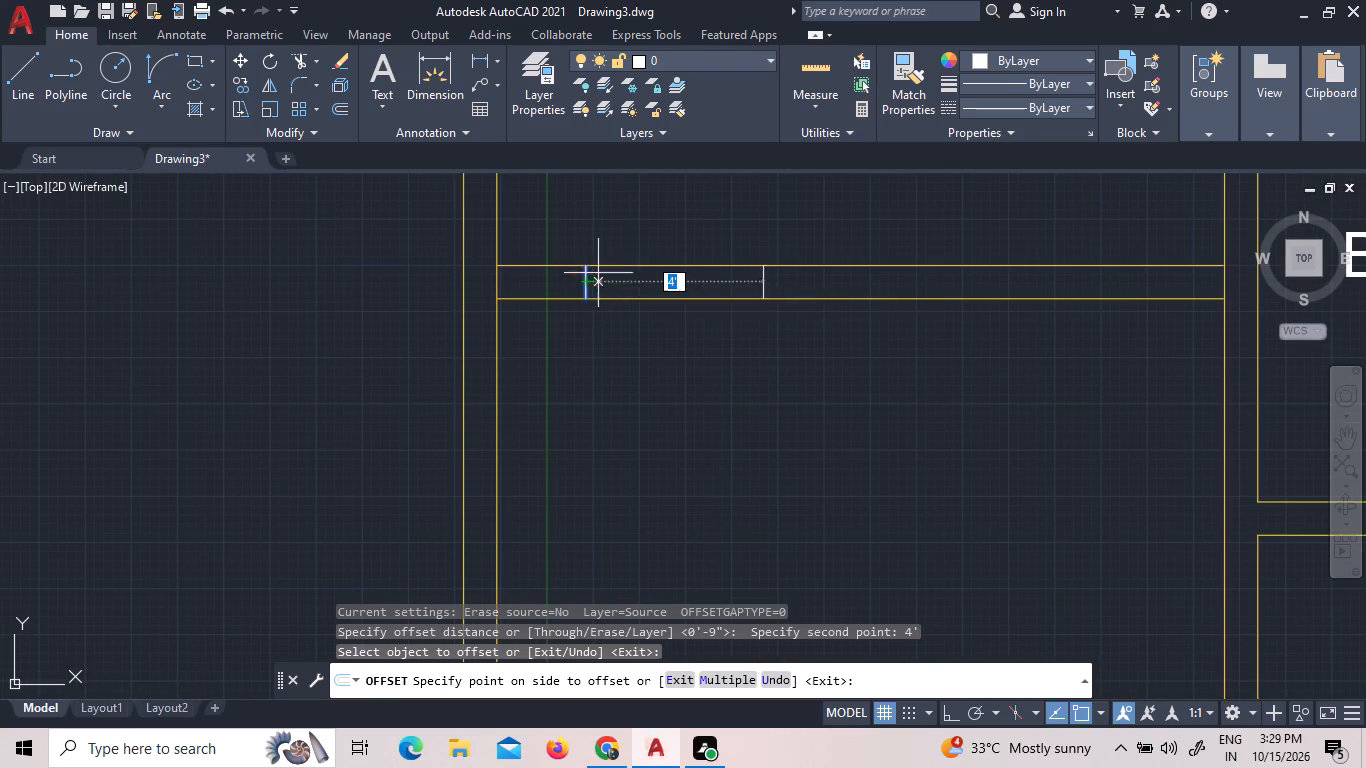
left_click(706, 274)
right_click(706, 274)
left_click(720, 285)
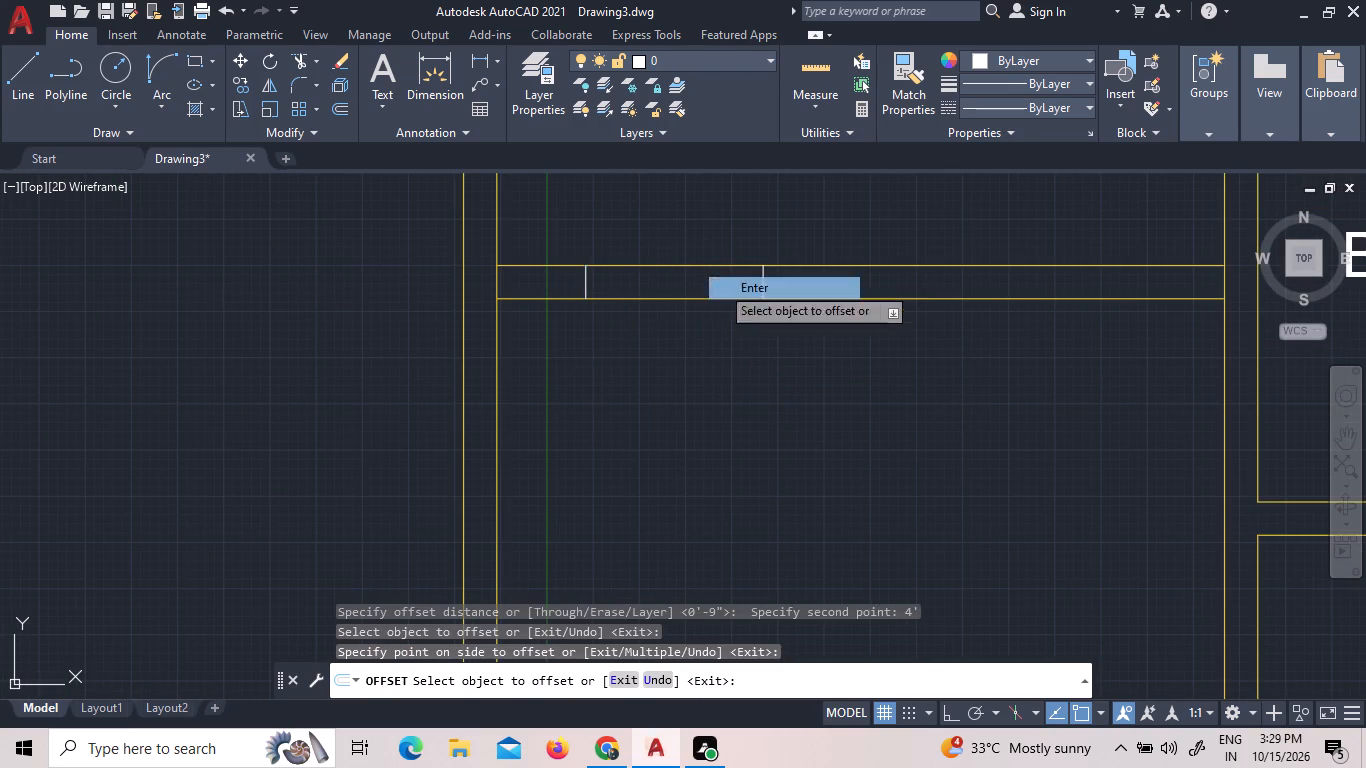
Trim both wall lines between the jambs below HALL, and the outer west wall's inner line across the wall's end.
left_click(301, 60)
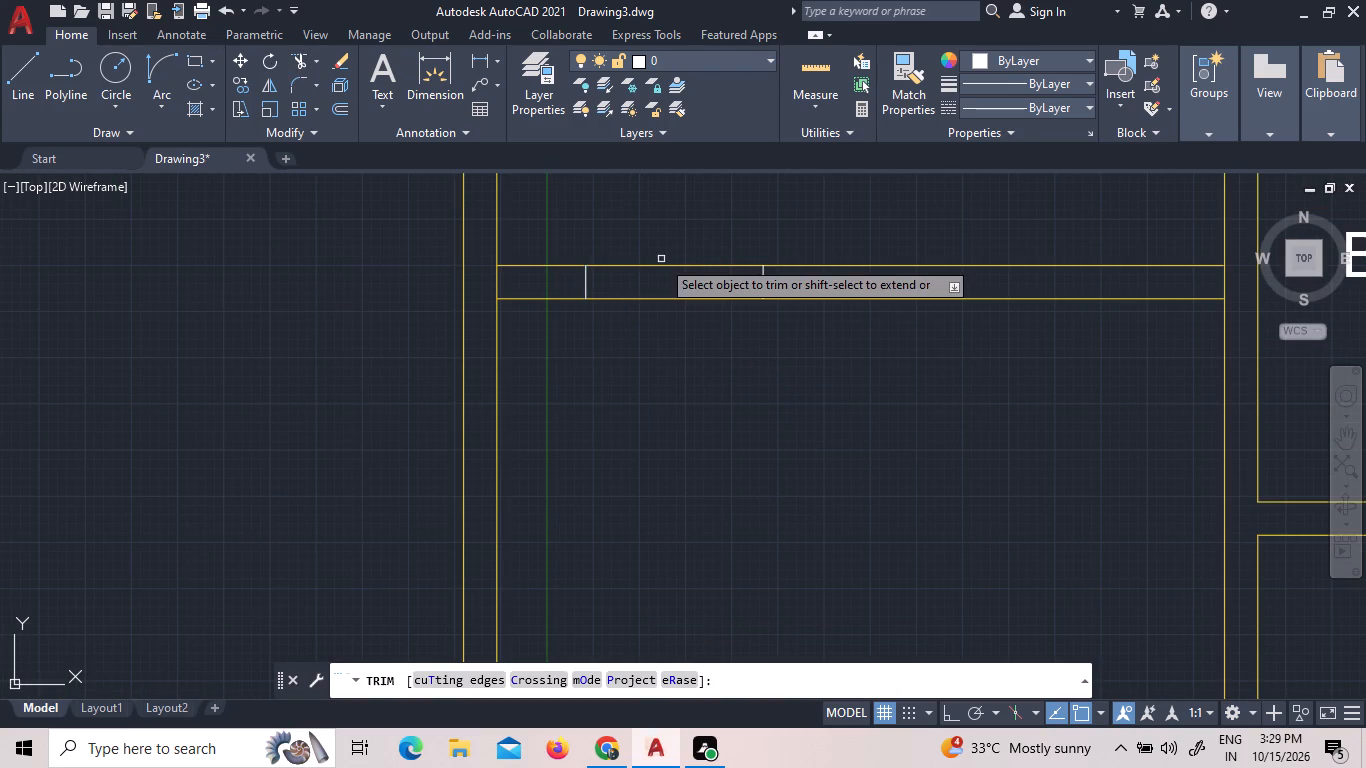
left_click(665, 268)
left_click(673, 299)
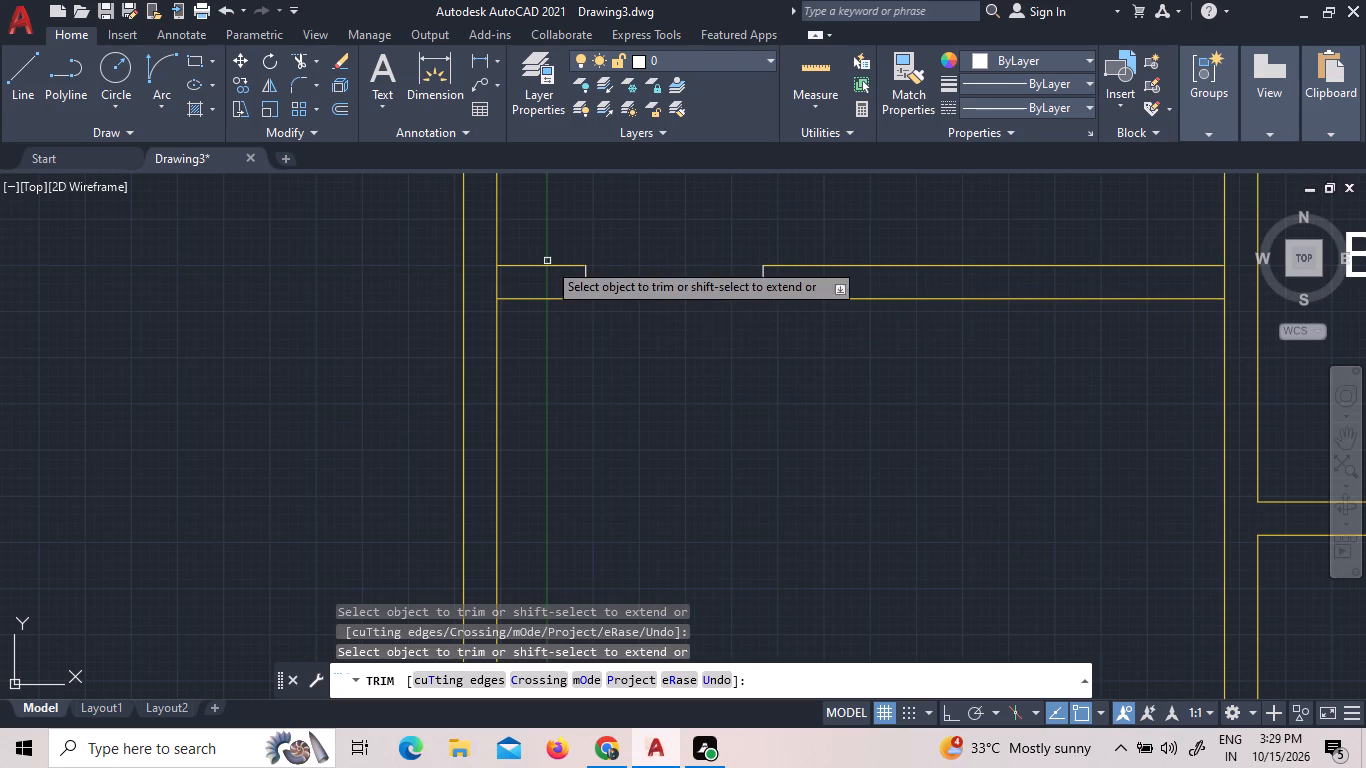
left_click(495, 284)
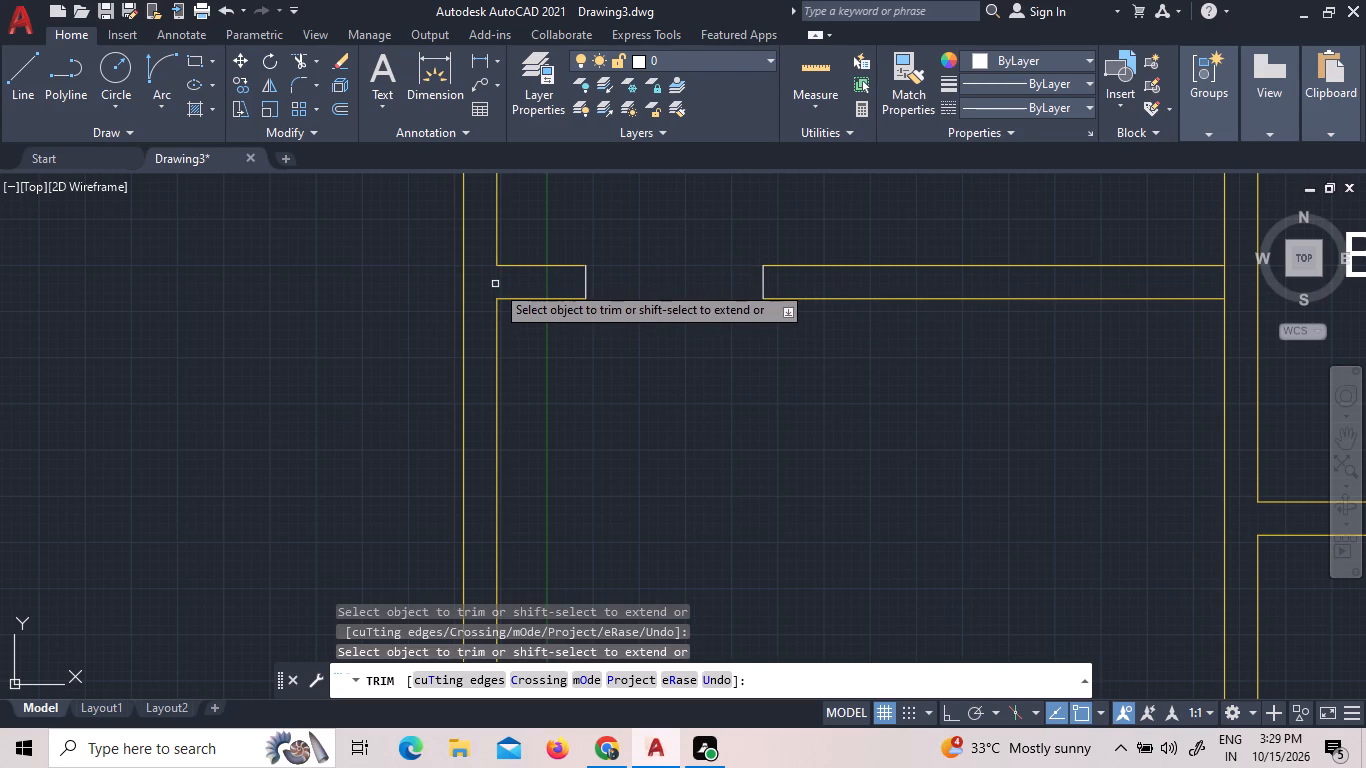
Trim away the side wall lines bounding the small space south of the lower bedroom, on its east and west sides.
scroll(622, 386, "down", 3)
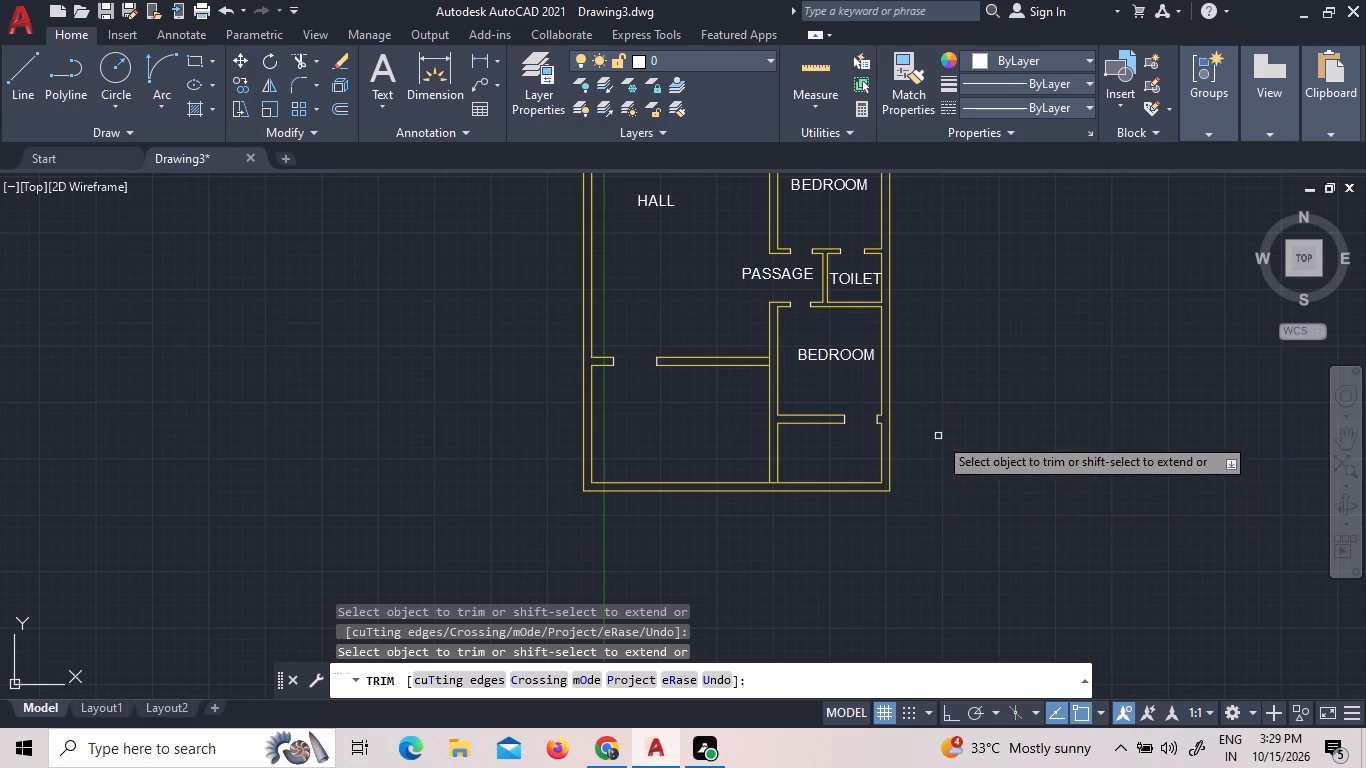
middle_click_drag(941, 439, 968, 521)
scroll(955, 612, "up", 3)
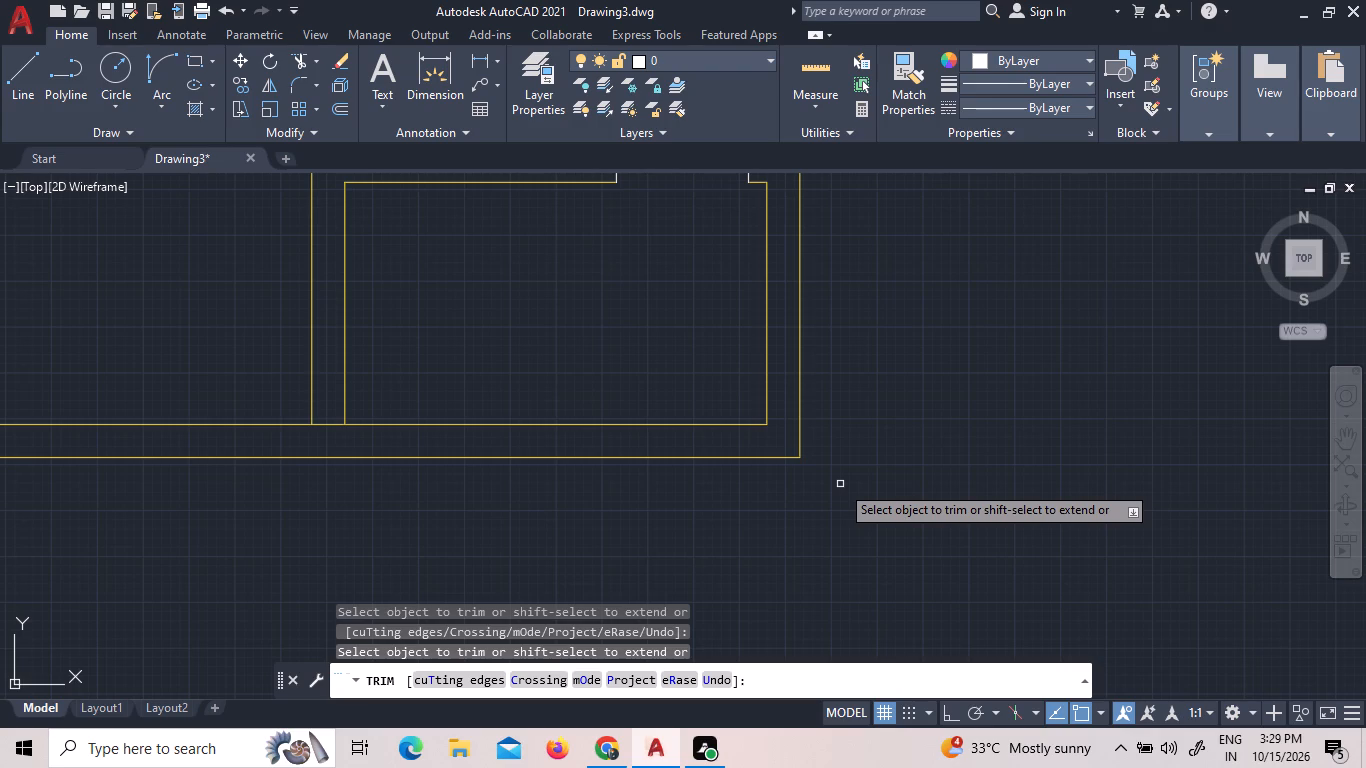
left_click(772, 340)
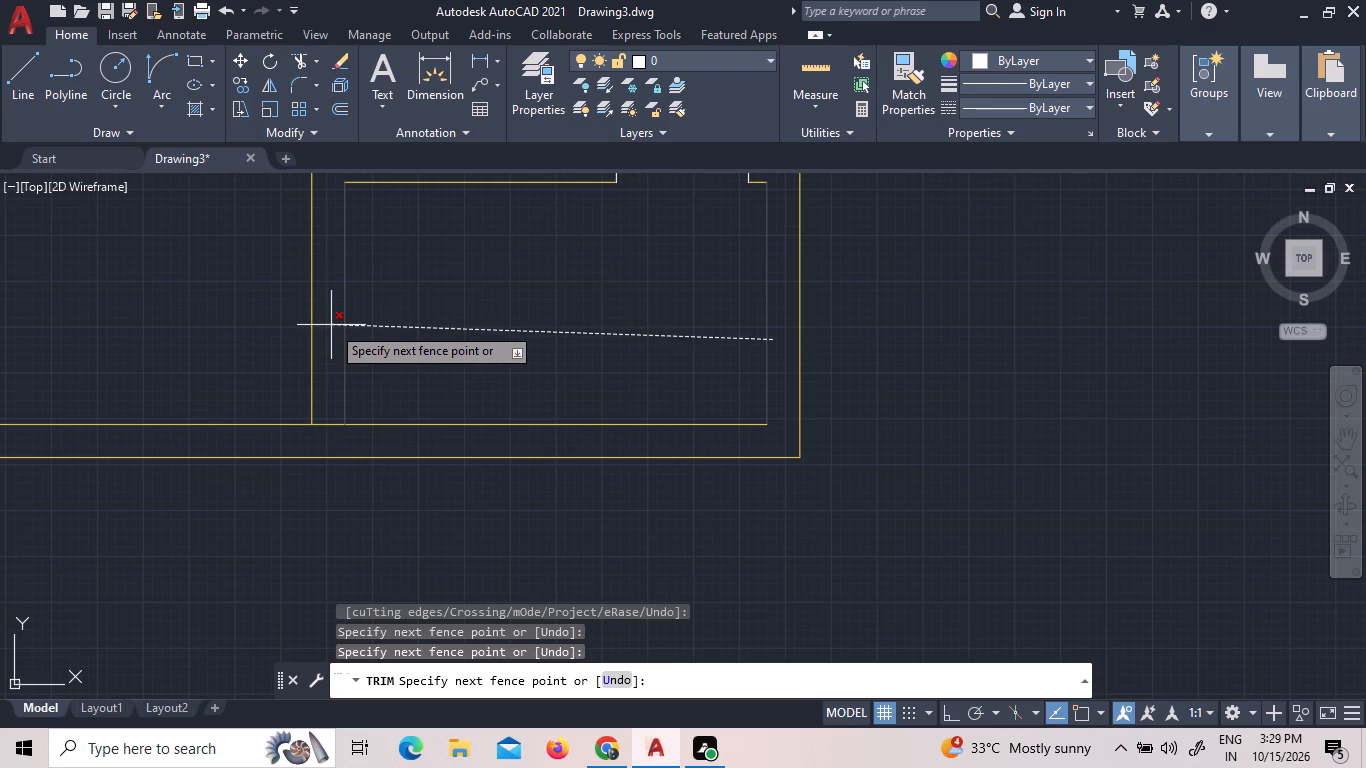
left_click(331, 325)
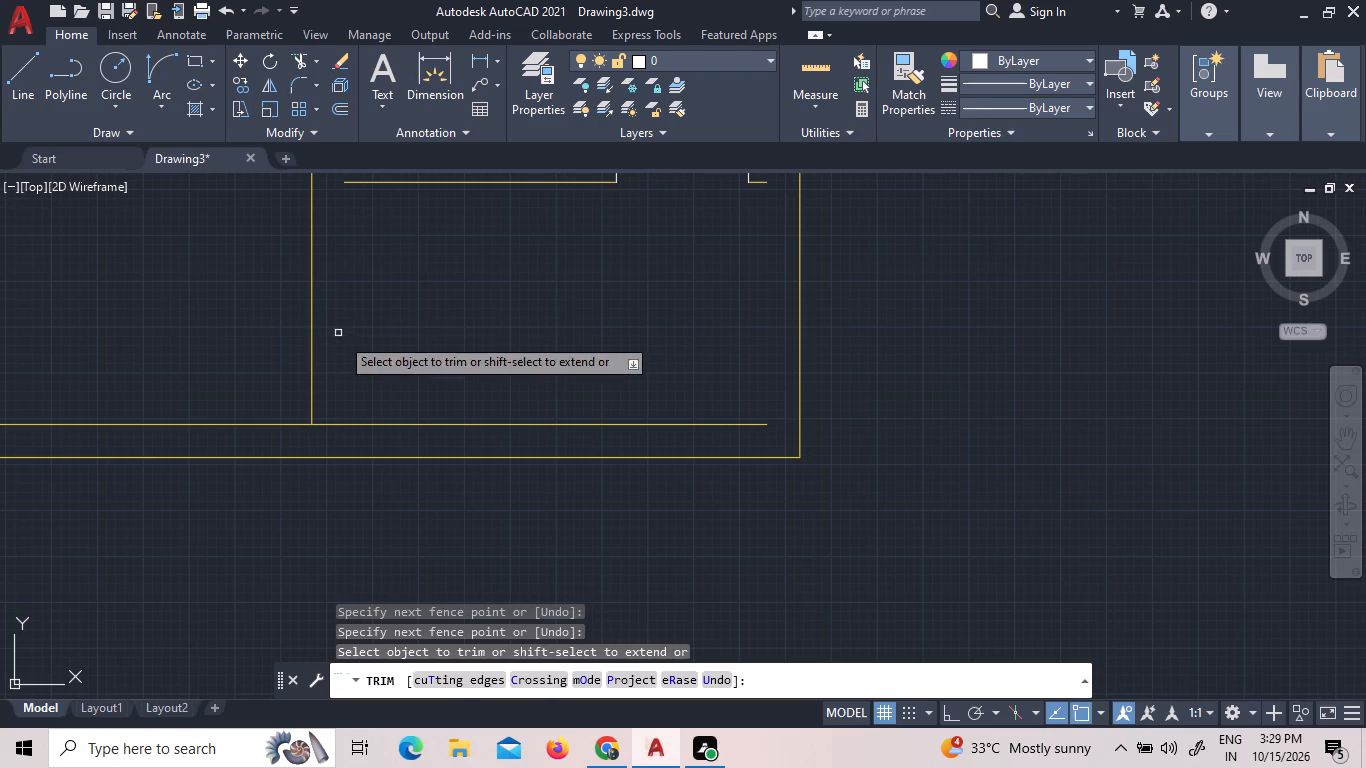
scroll(617, 325, "down", 2)
right_click(624, 332)
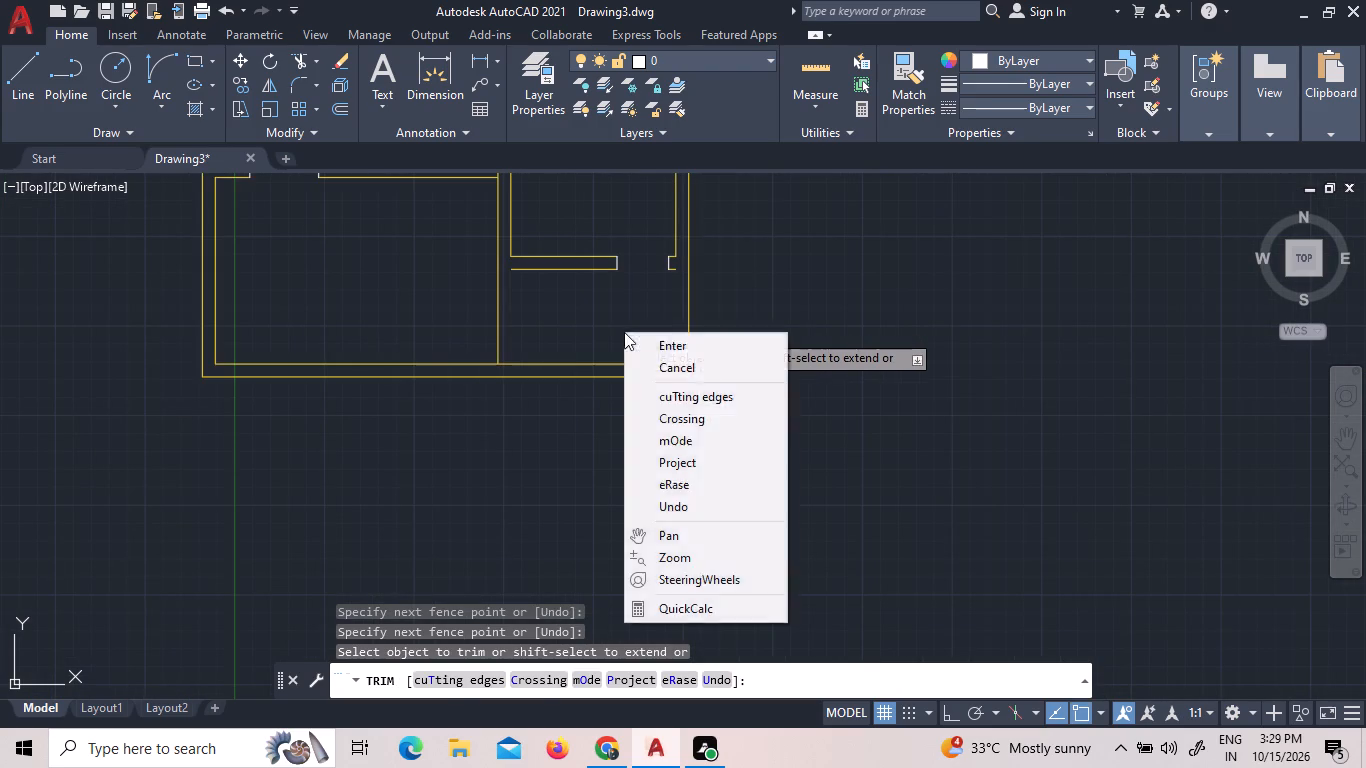
left_click(661, 342)
left_click(639, 319)
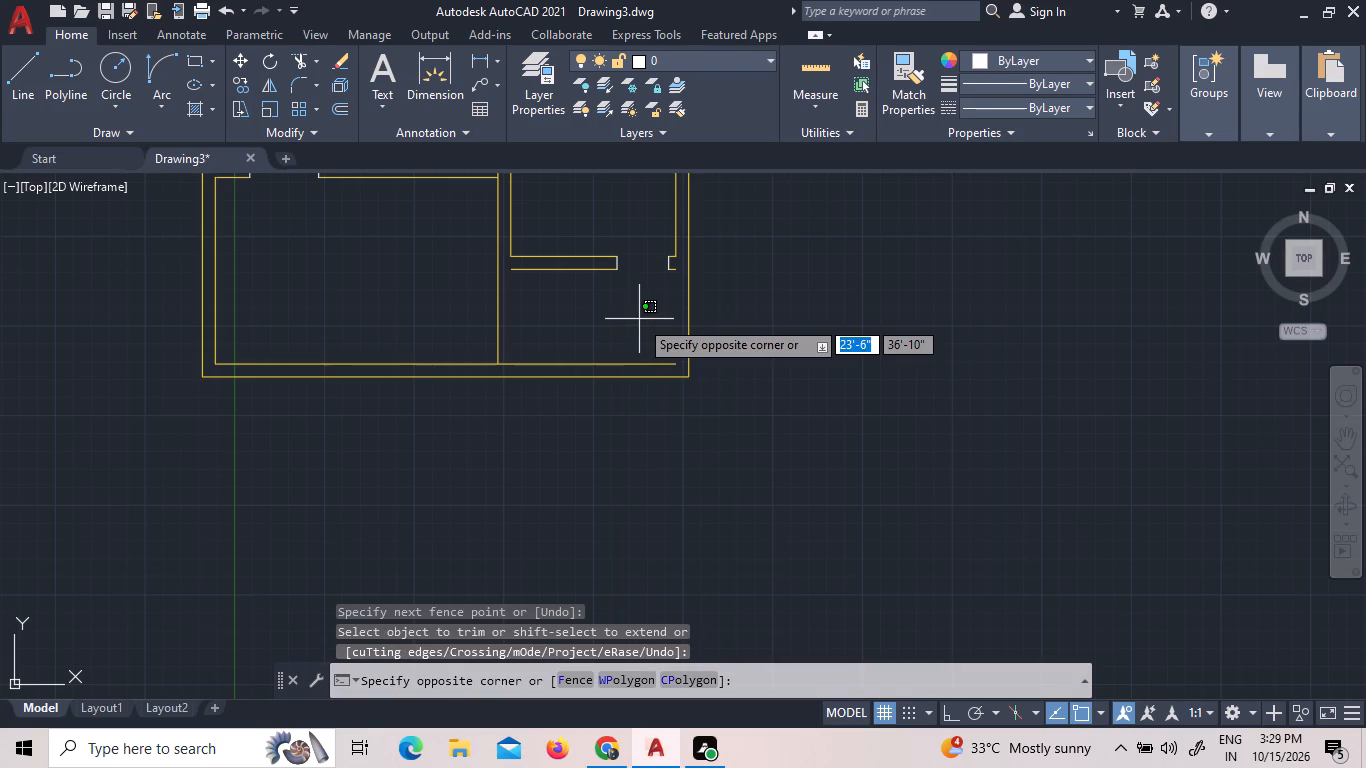
Extend the lower bedroom's south wall line to the adjoining walls on both sides, and the outer south wall's inner line to the east outer line.
type("EX")
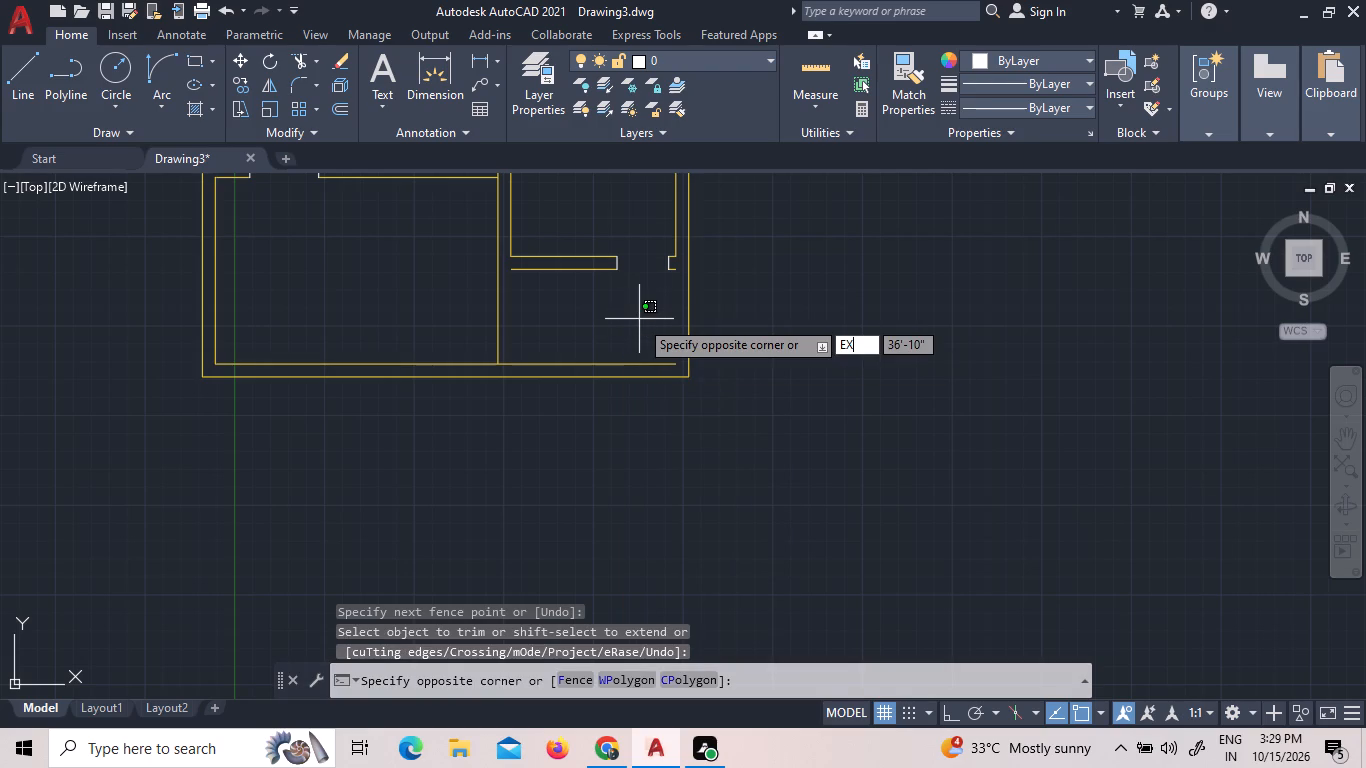
key("space")
key("space")
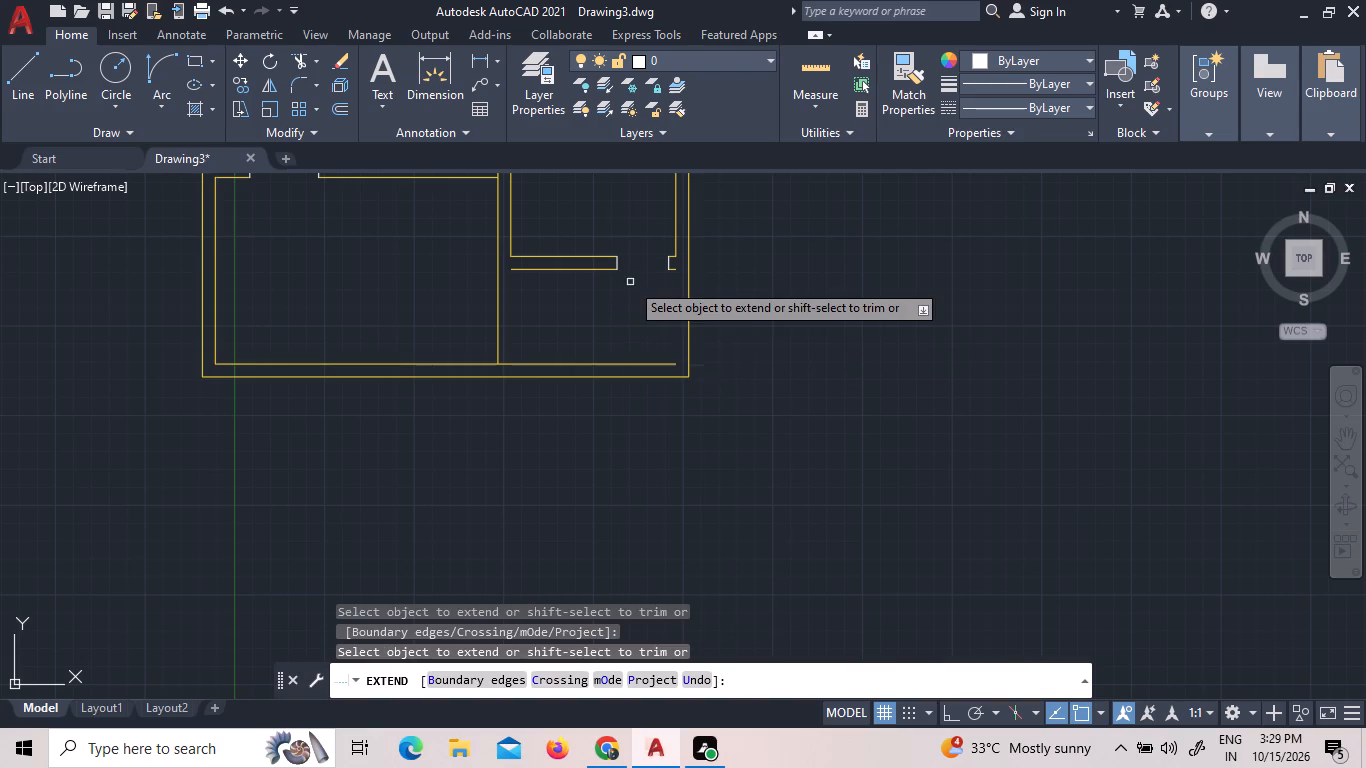
scroll(683, 280, "up", 3)
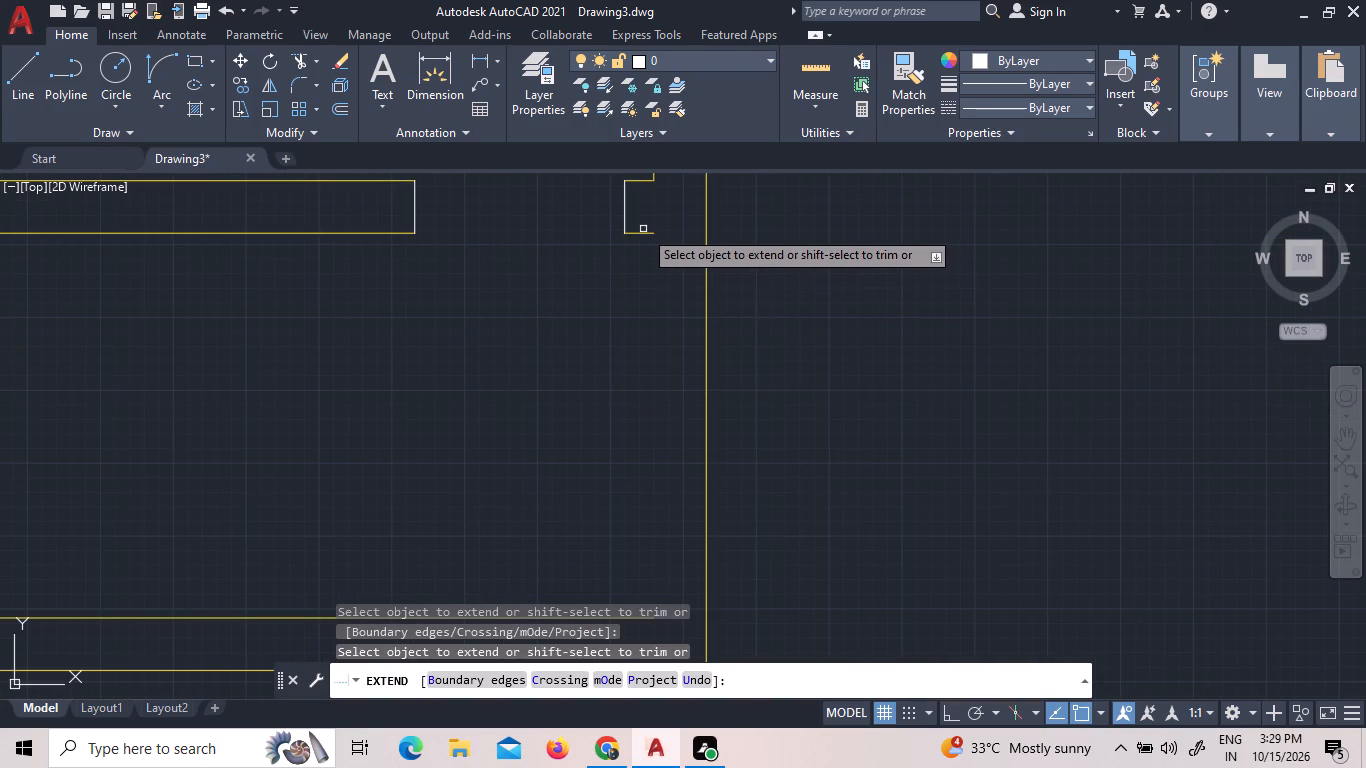
left_click(642, 233)
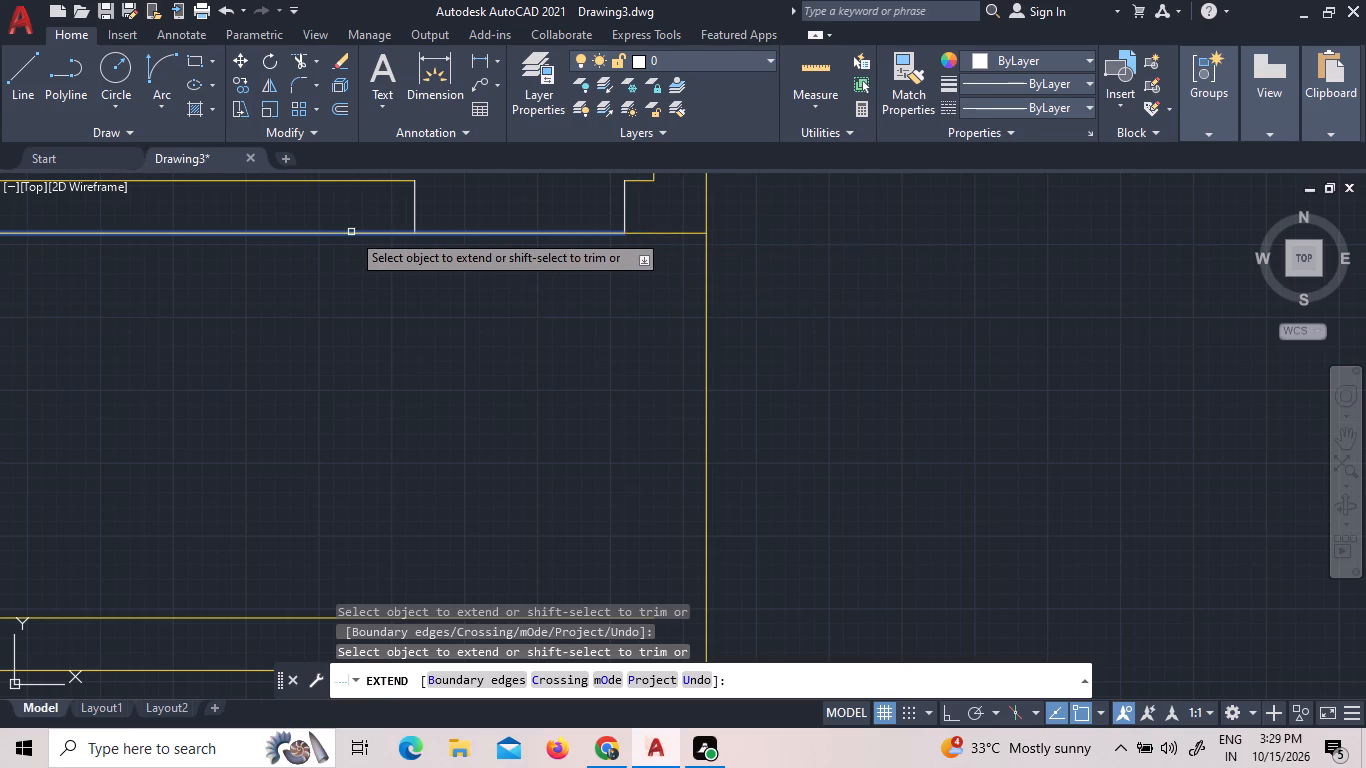
scroll(351, 232, "down", 2)
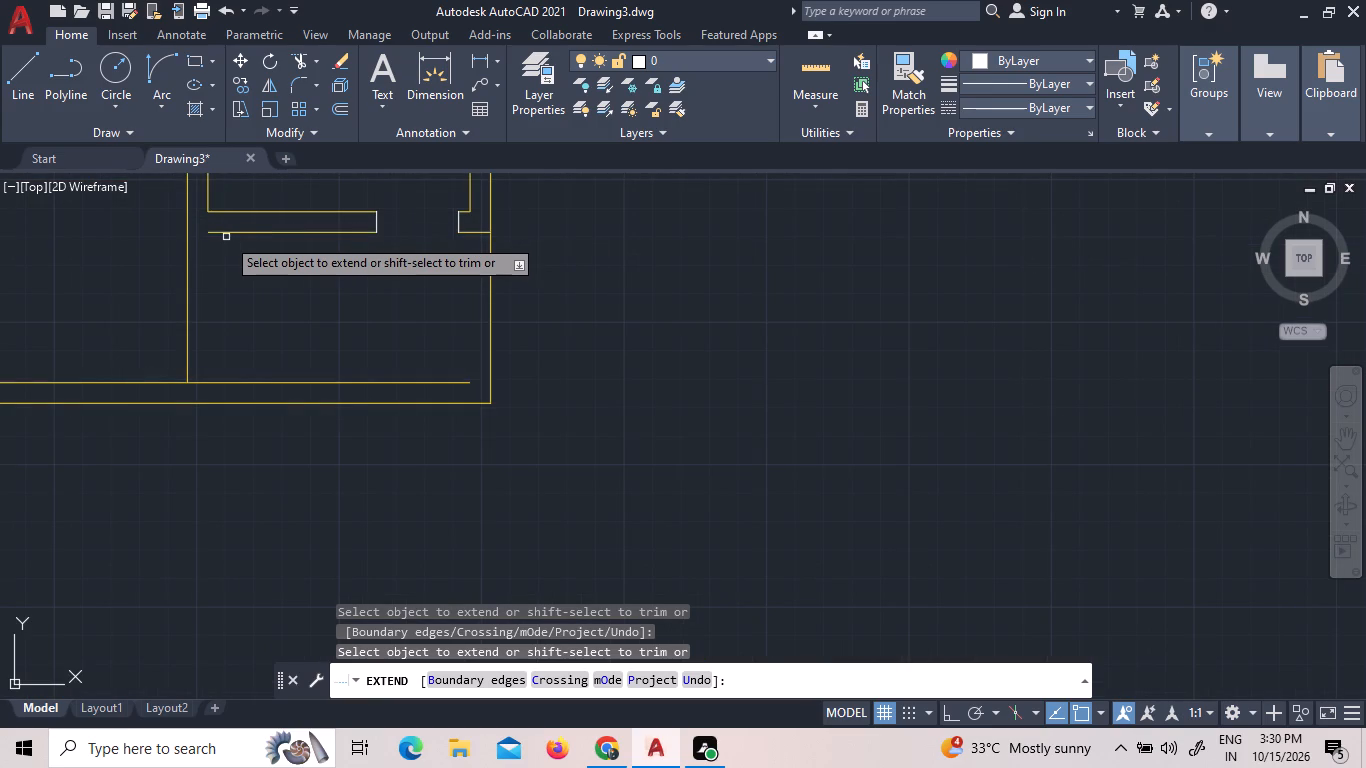
left_click(223, 231)
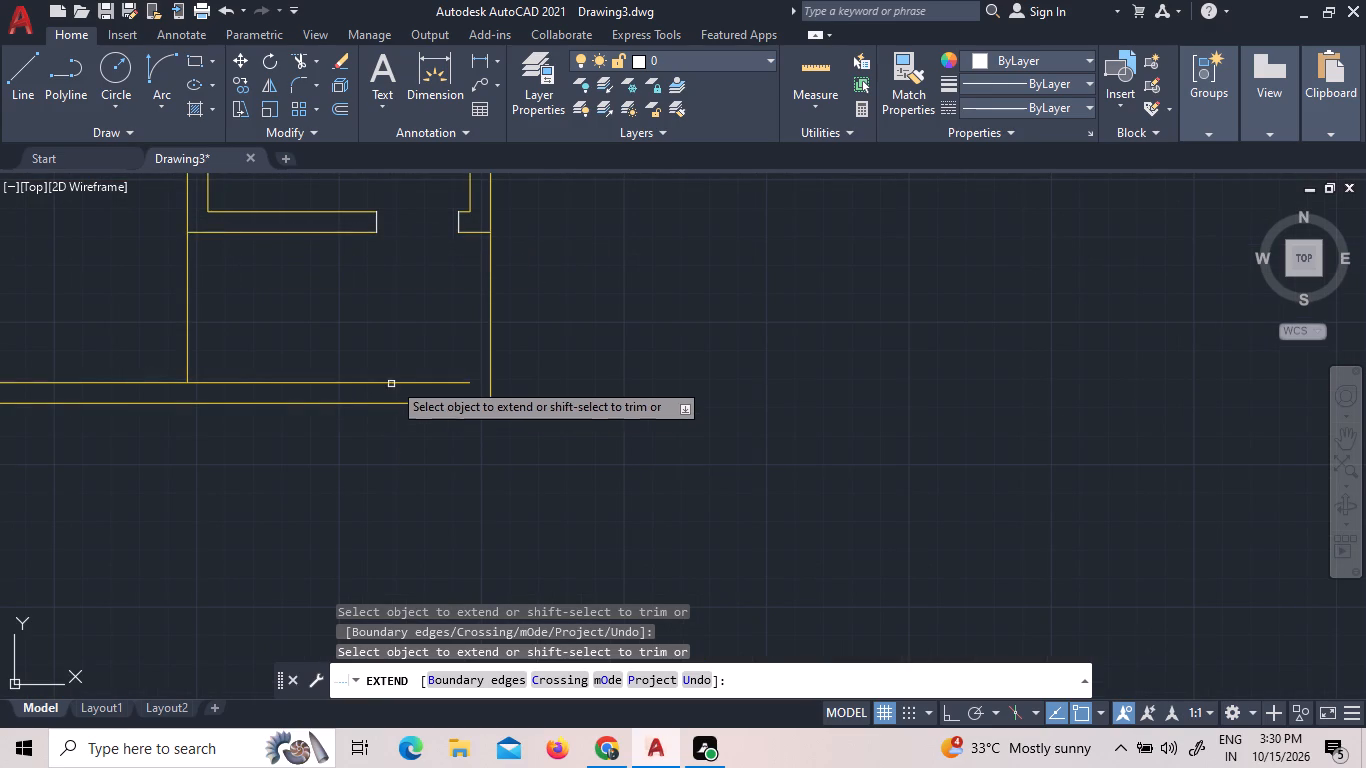
left_click(404, 380)
right_click(407, 337)
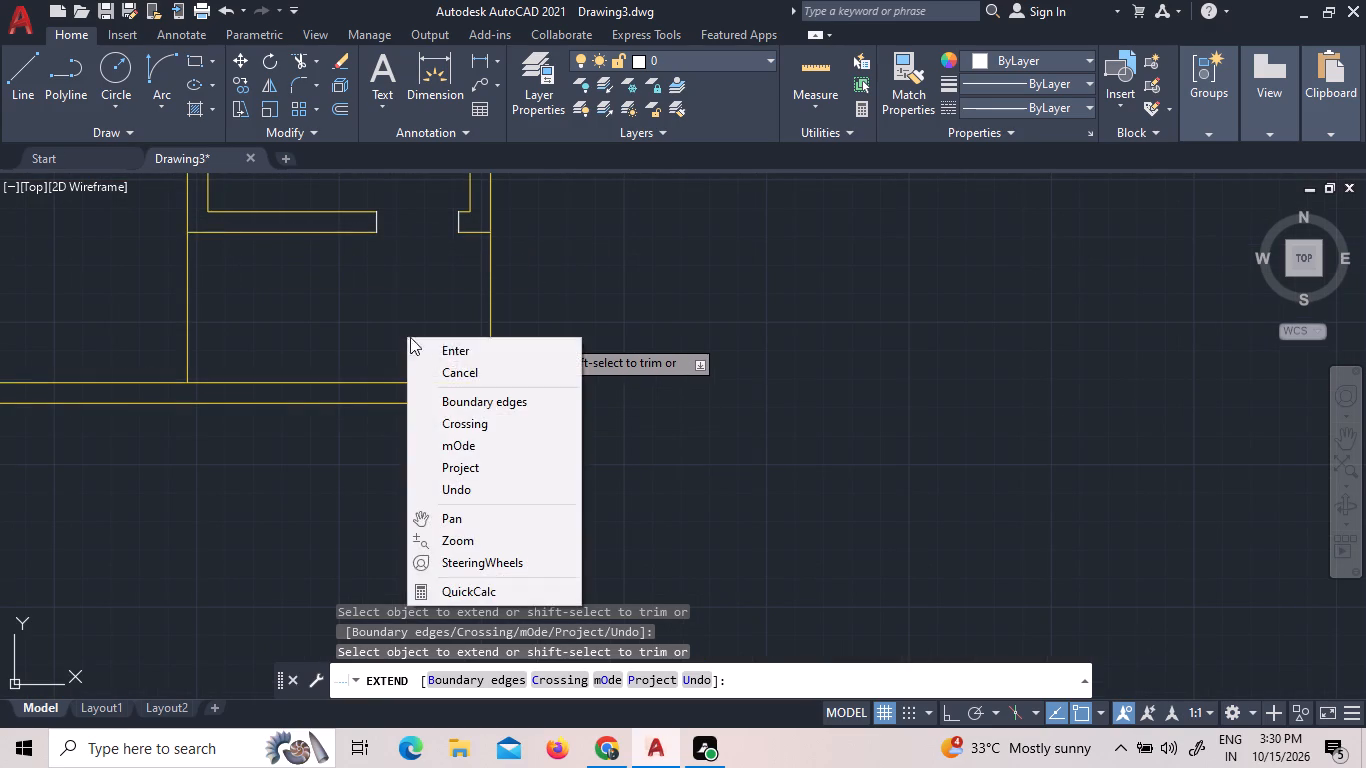
left_click(448, 350)
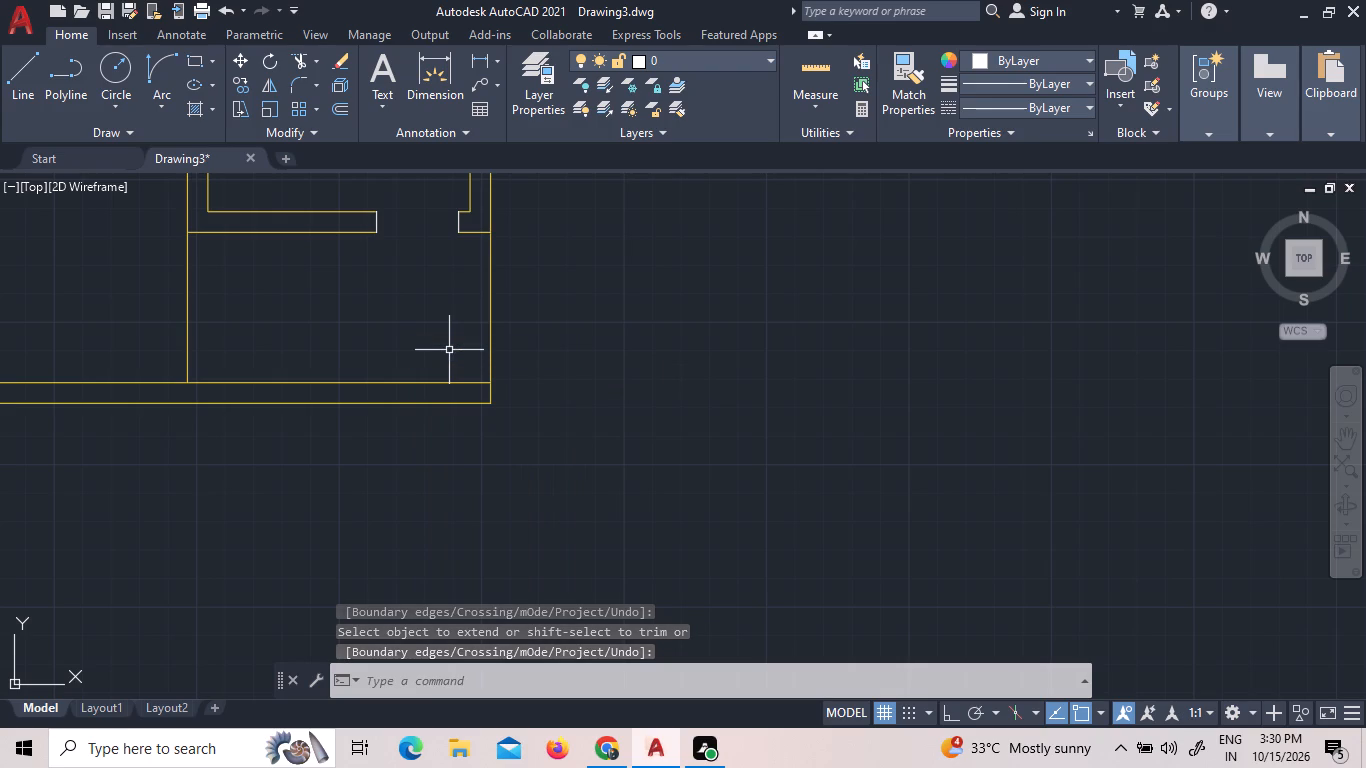
Offset the outer east wall line 5" inward to form the thinner wall beside the small south space.
key("o")
key("Return")
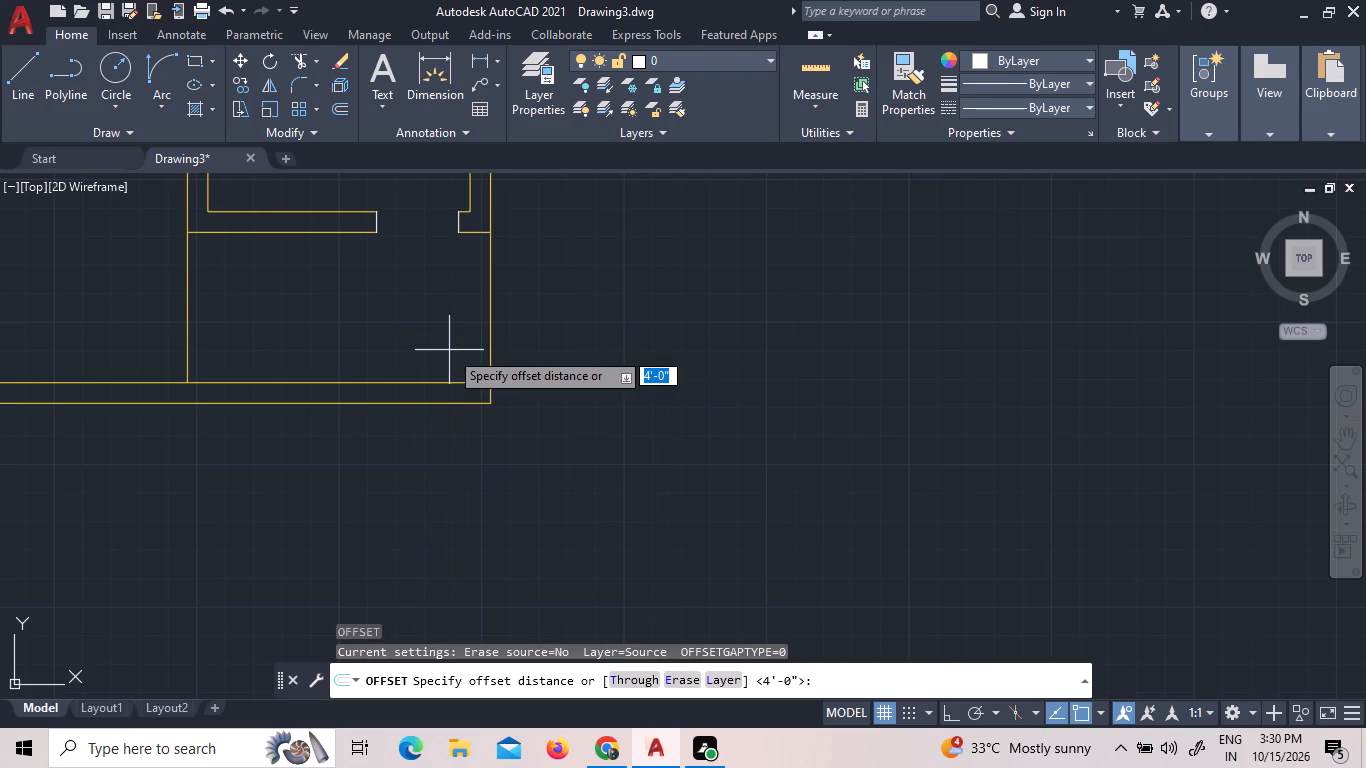
type("5\"")
key("Return")
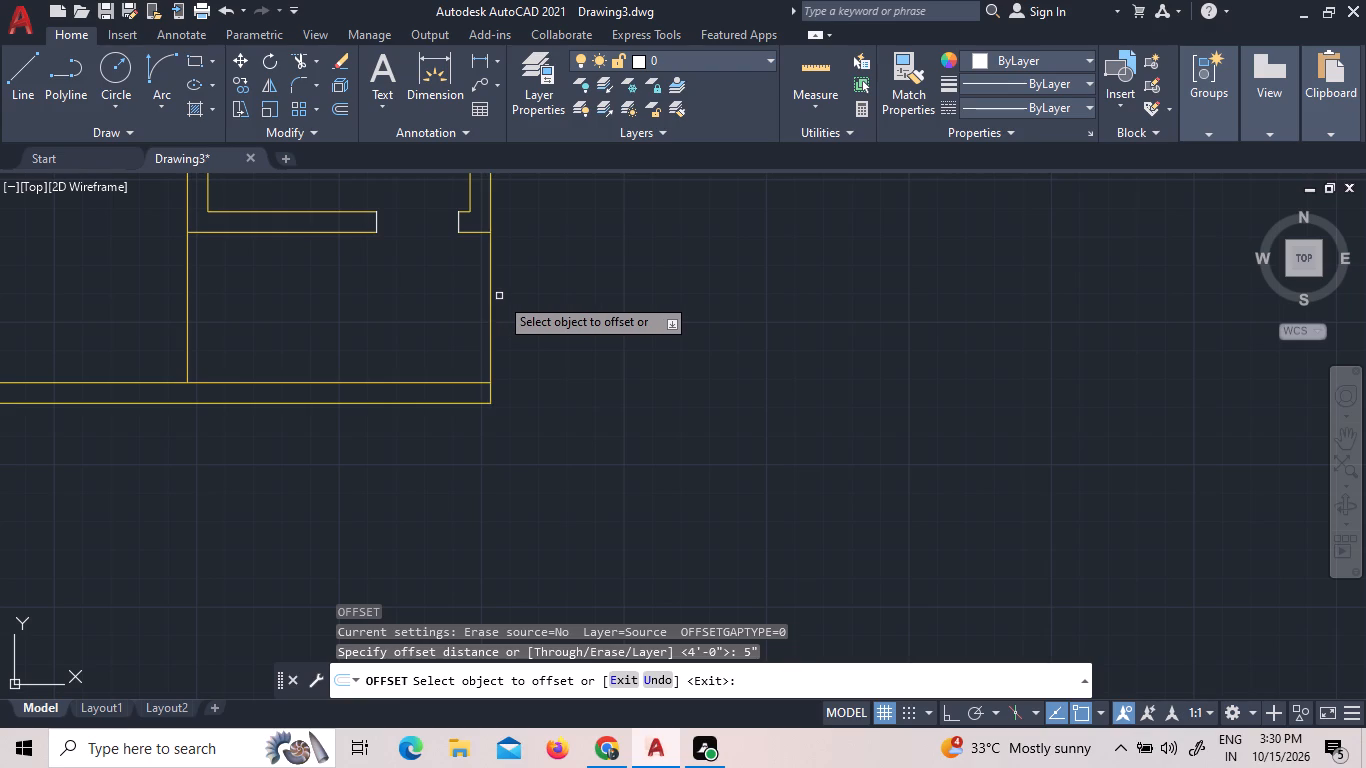
left_click(490, 292)
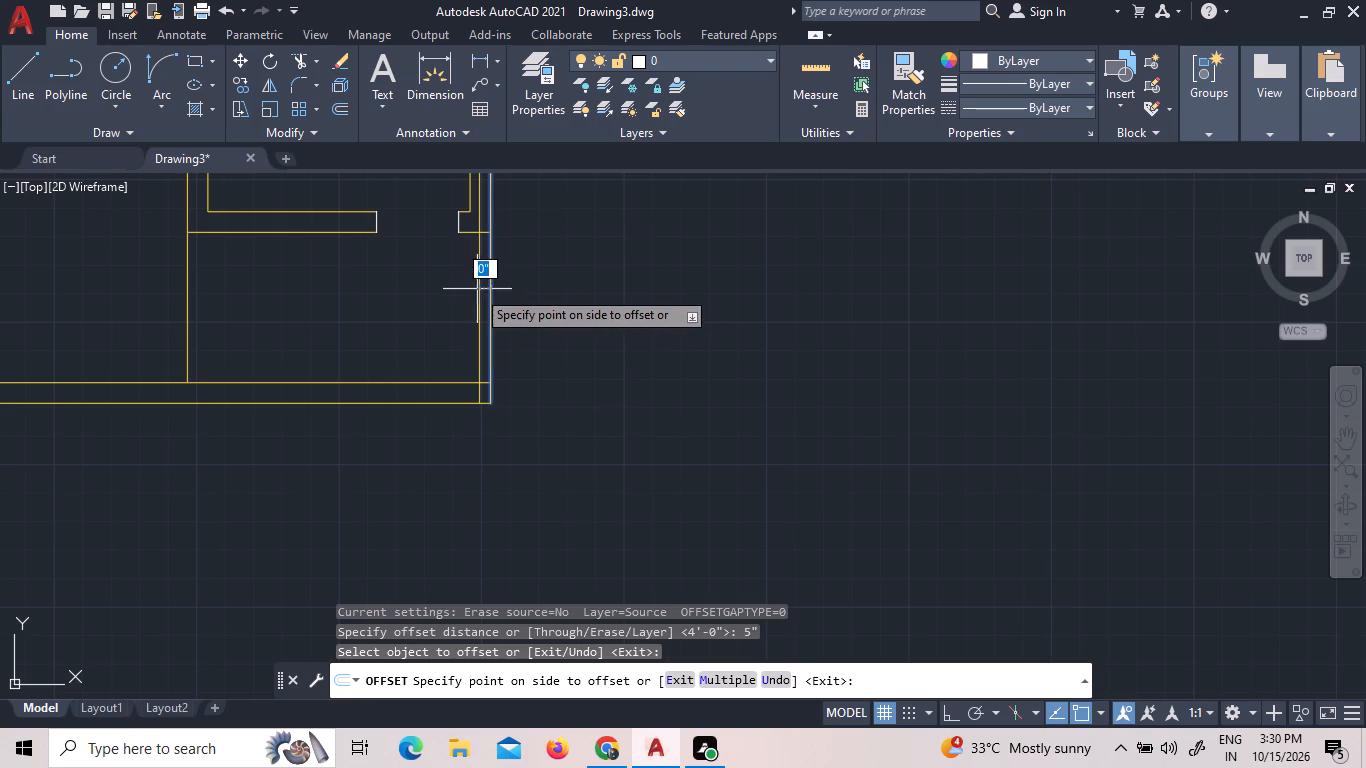
left_click(476, 287)
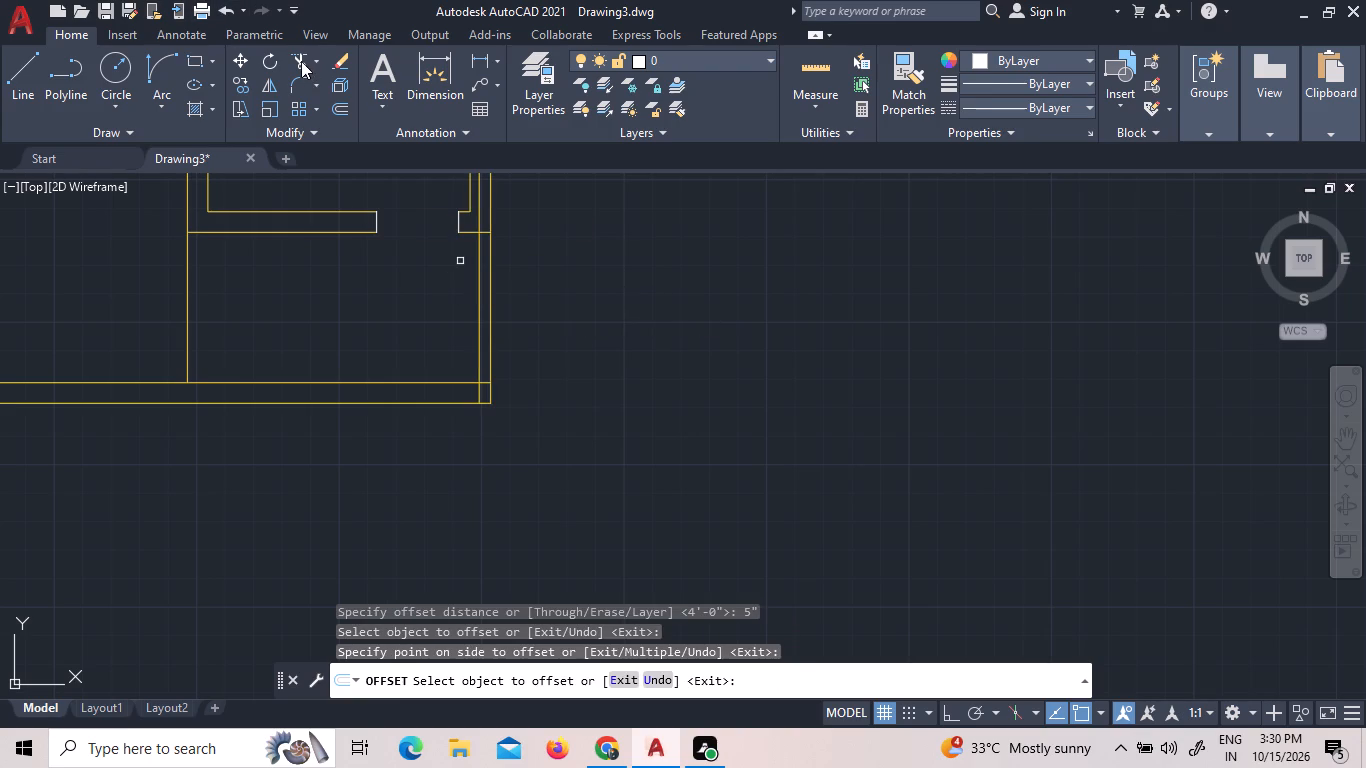
Trim the offset line above the lower bedroom's south wall, and the overlapping line ends in the building's southeast corner.
left_click(301, 61)
scroll(507, 301, "down", 6)
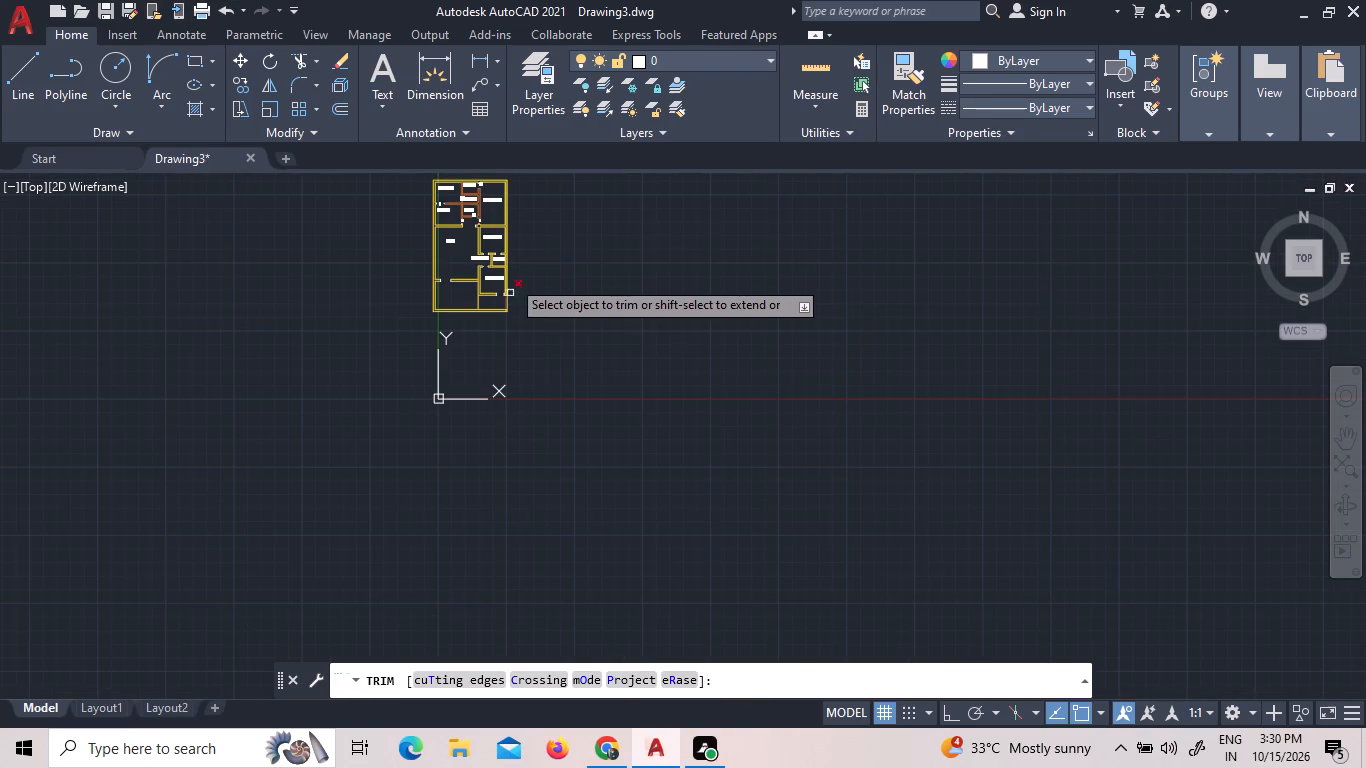
scroll(501, 218, "up", 2)
scroll(510, 373, "up", 3)
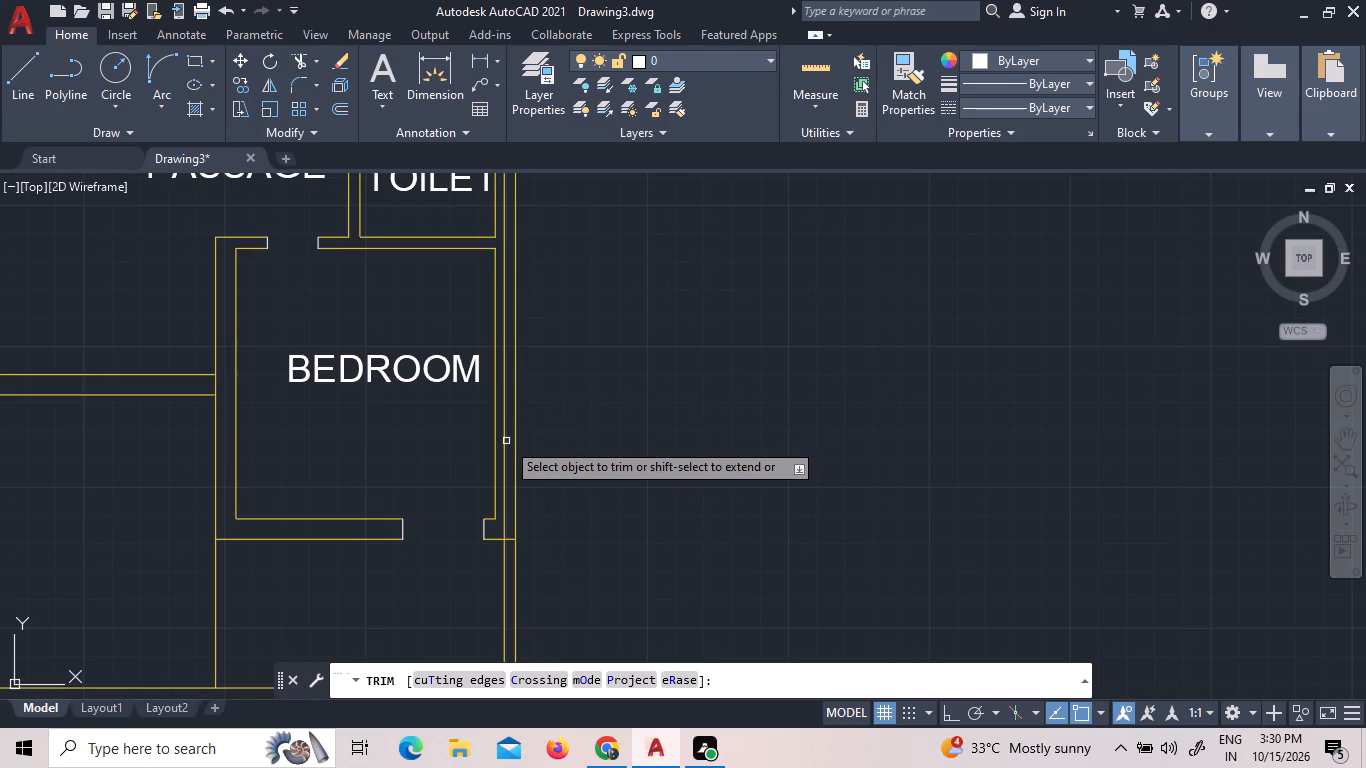
left_click(505, 439)
scroll(558, 460, "down", 4)
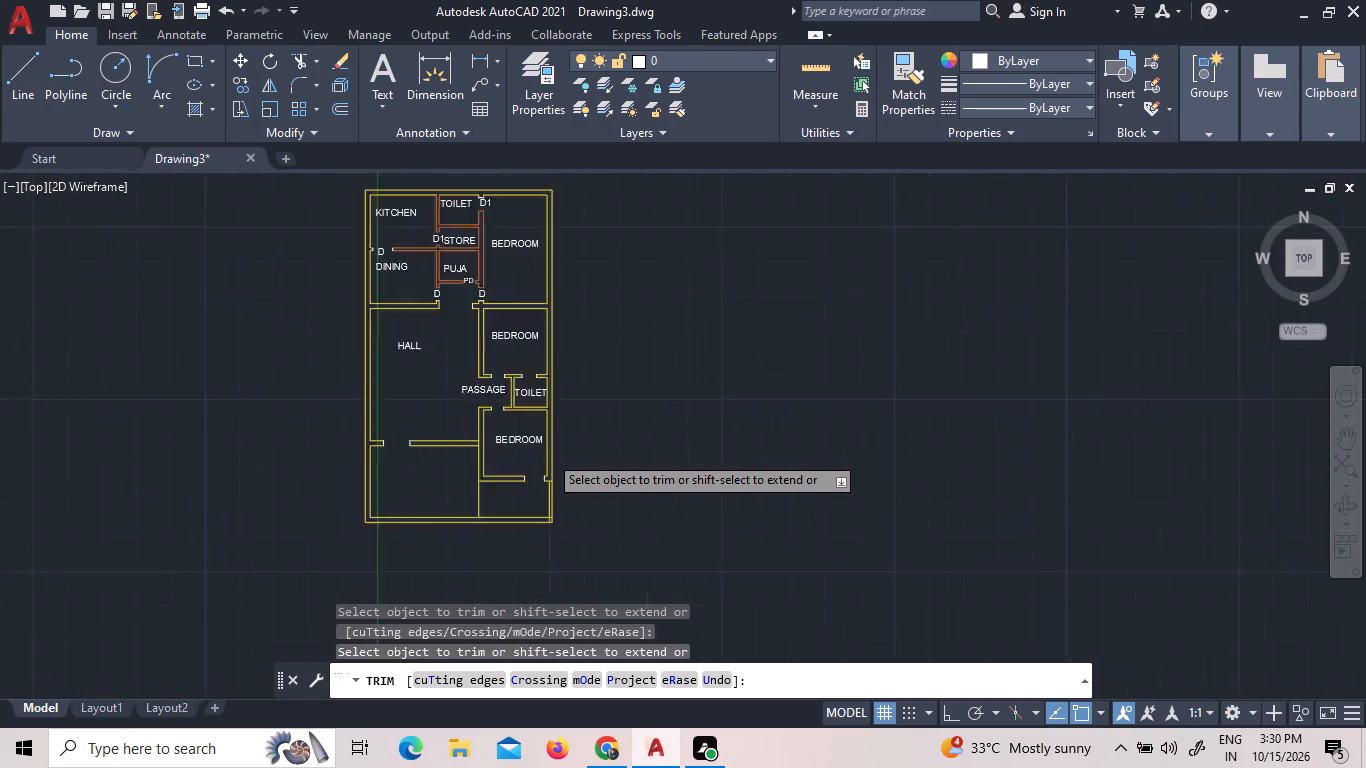
scroll(541, 518, "up", 5)
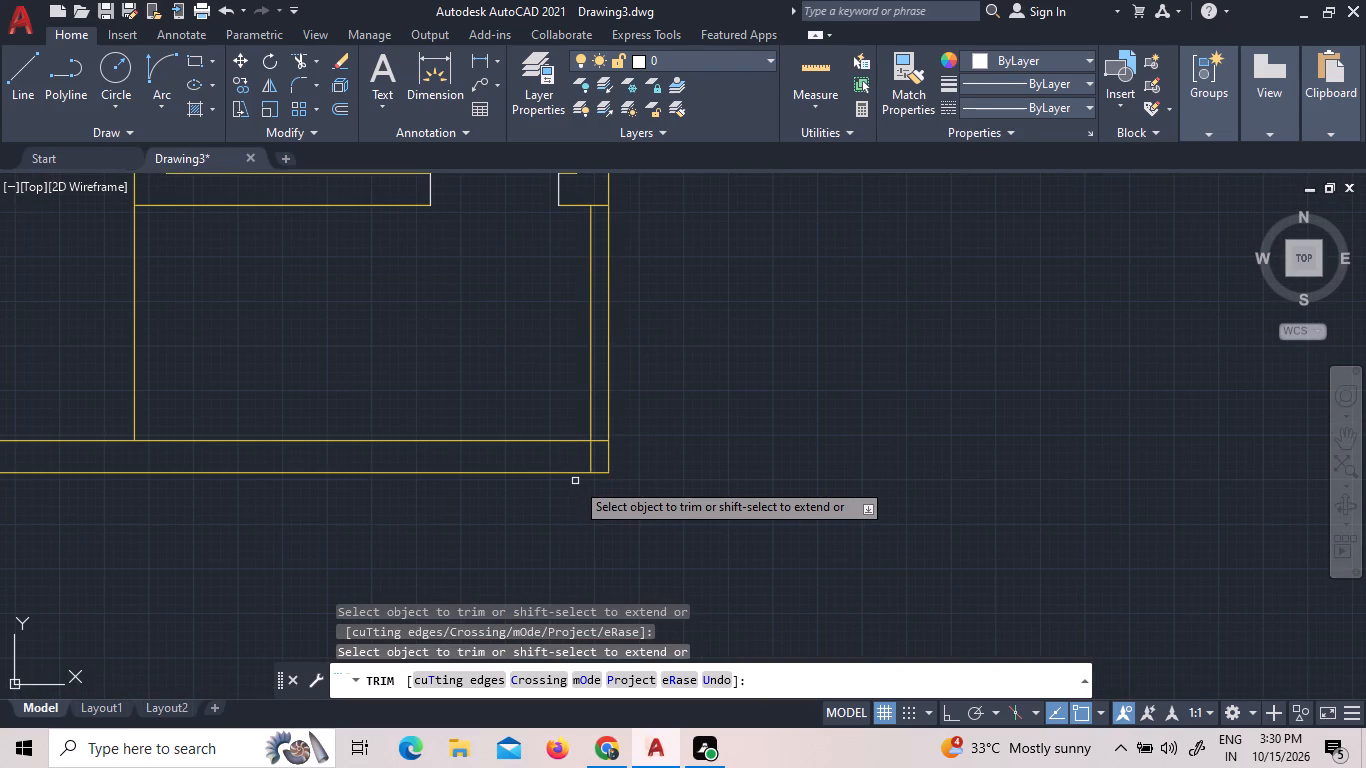
scroll(606, 468, "up", 2)
left_click(600, 403)
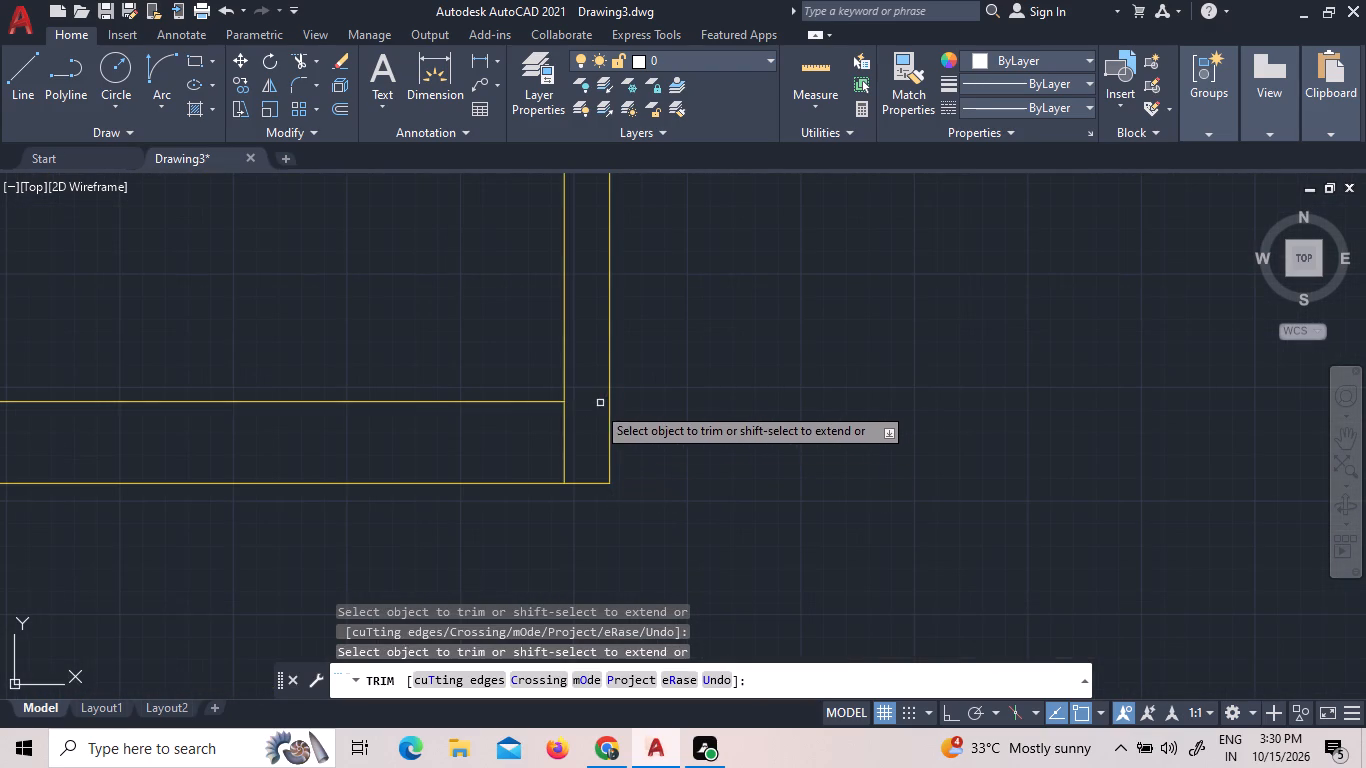
left_click(568, 445)
left_click(553, 438)
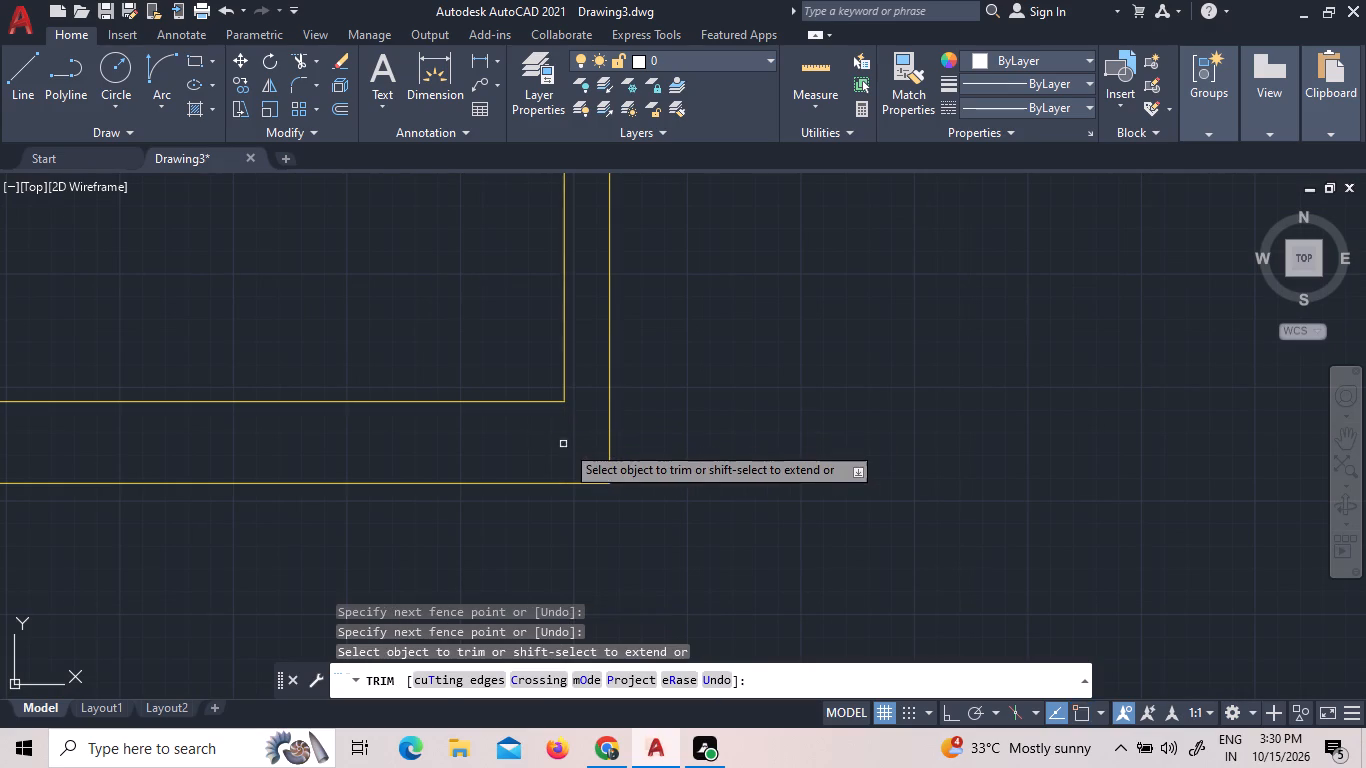
scroll(568, 445, "down", 2)
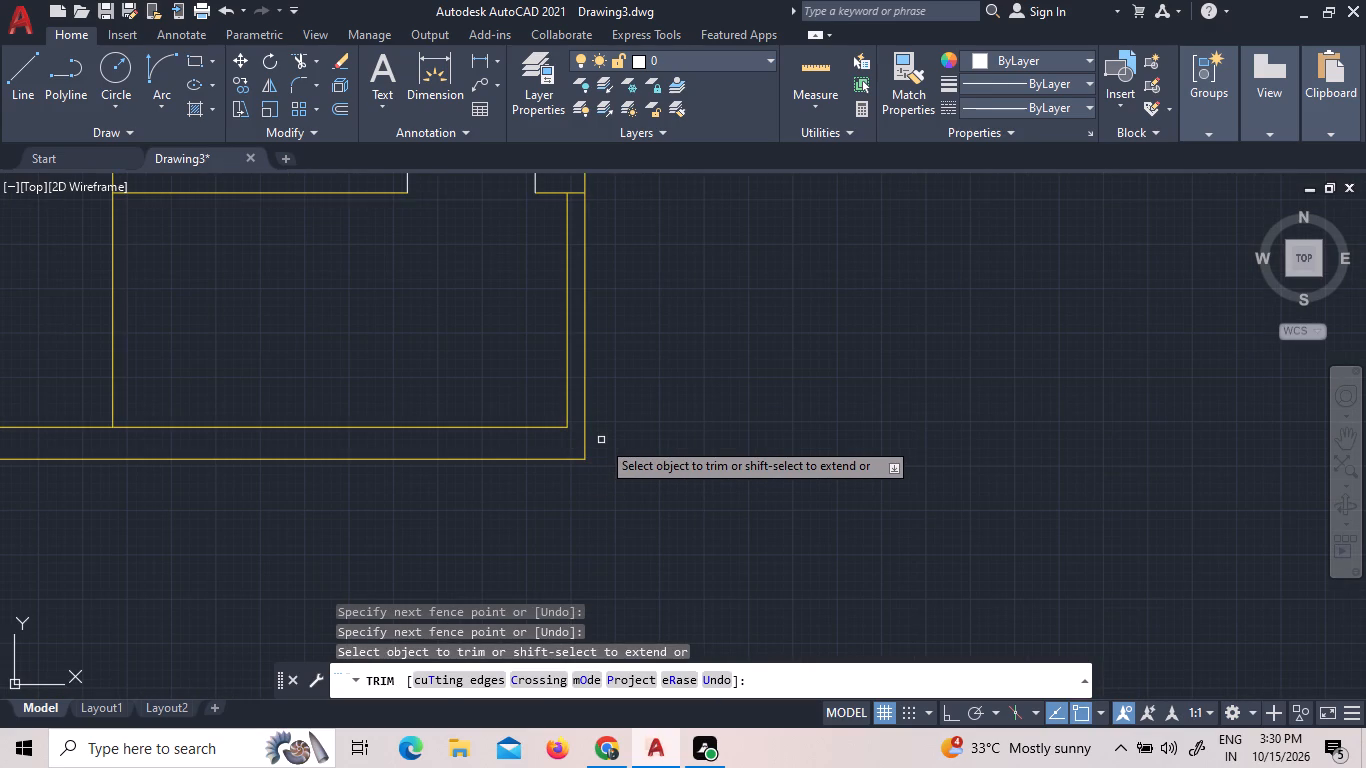
scroll(416, 339, "down", 4)
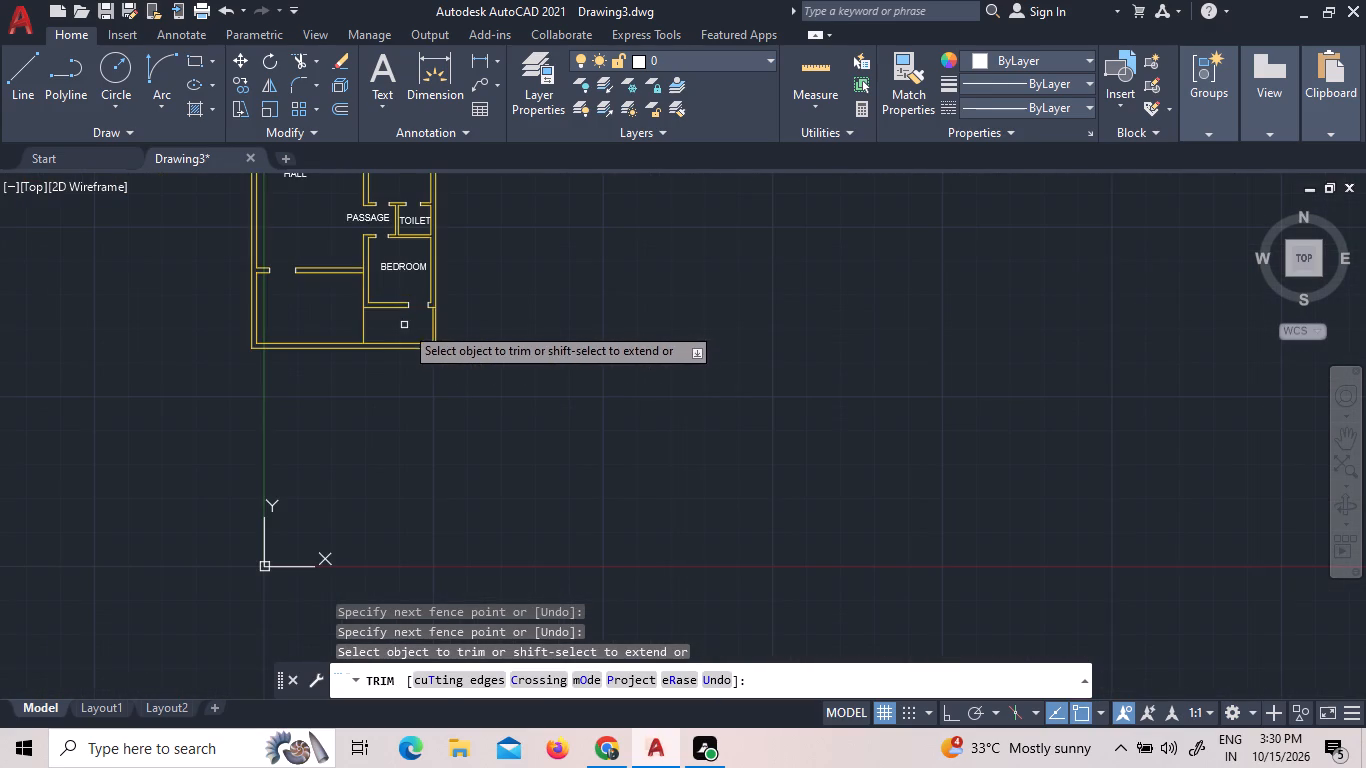
right_click(392, 327)
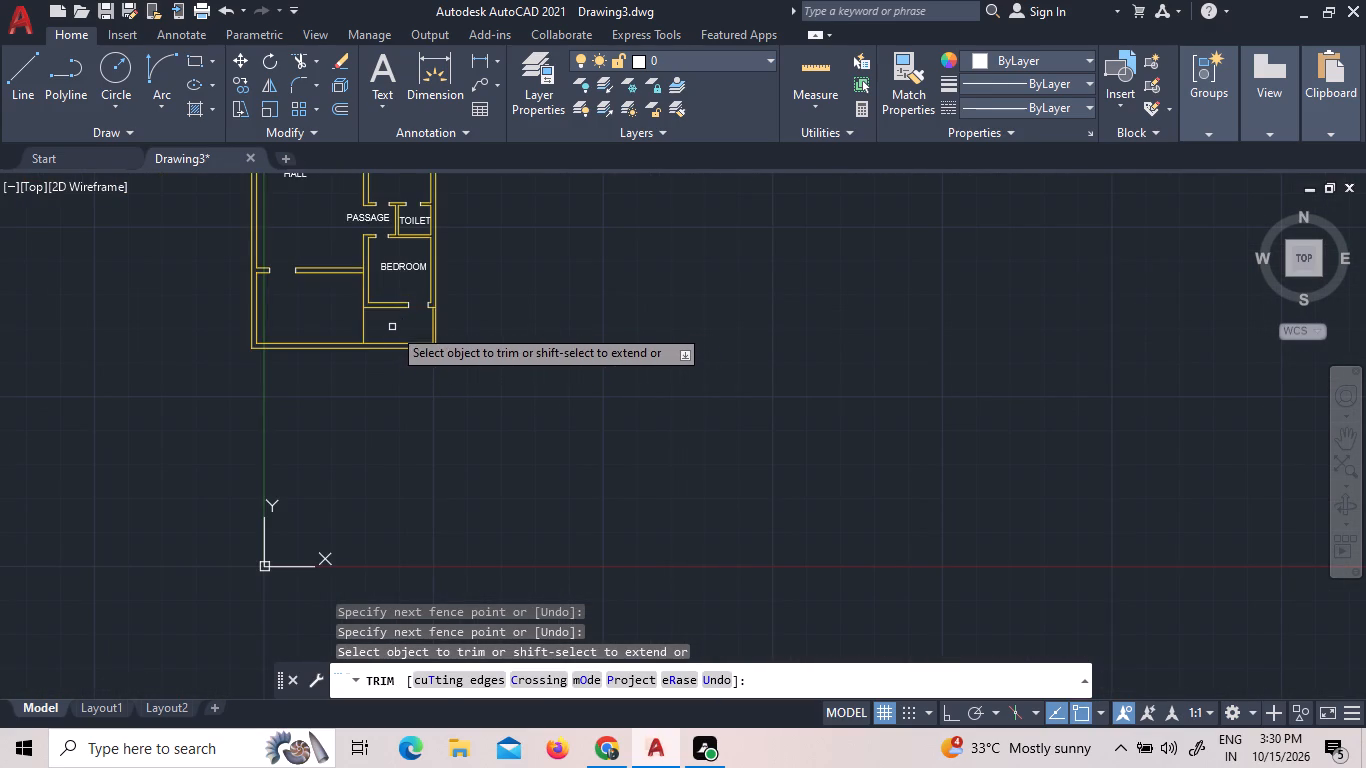
left_click(428, 331)
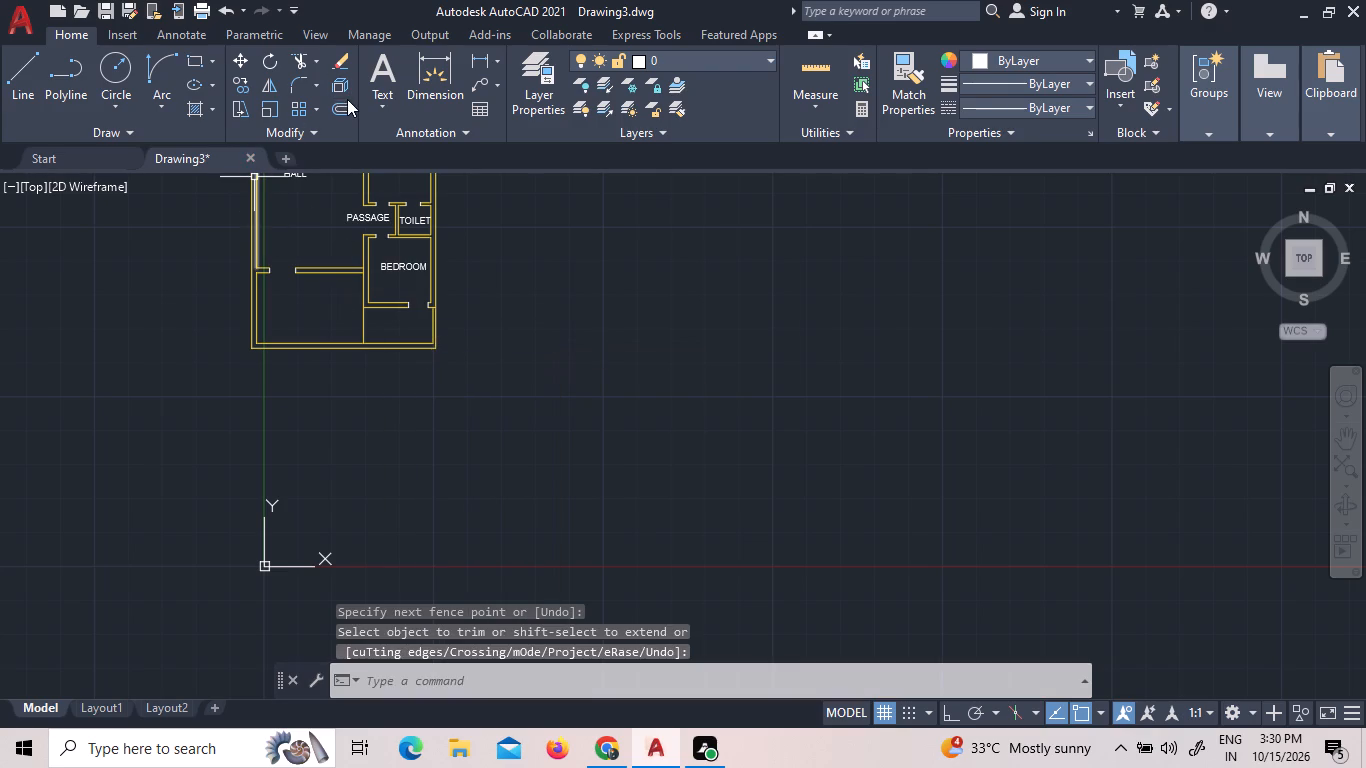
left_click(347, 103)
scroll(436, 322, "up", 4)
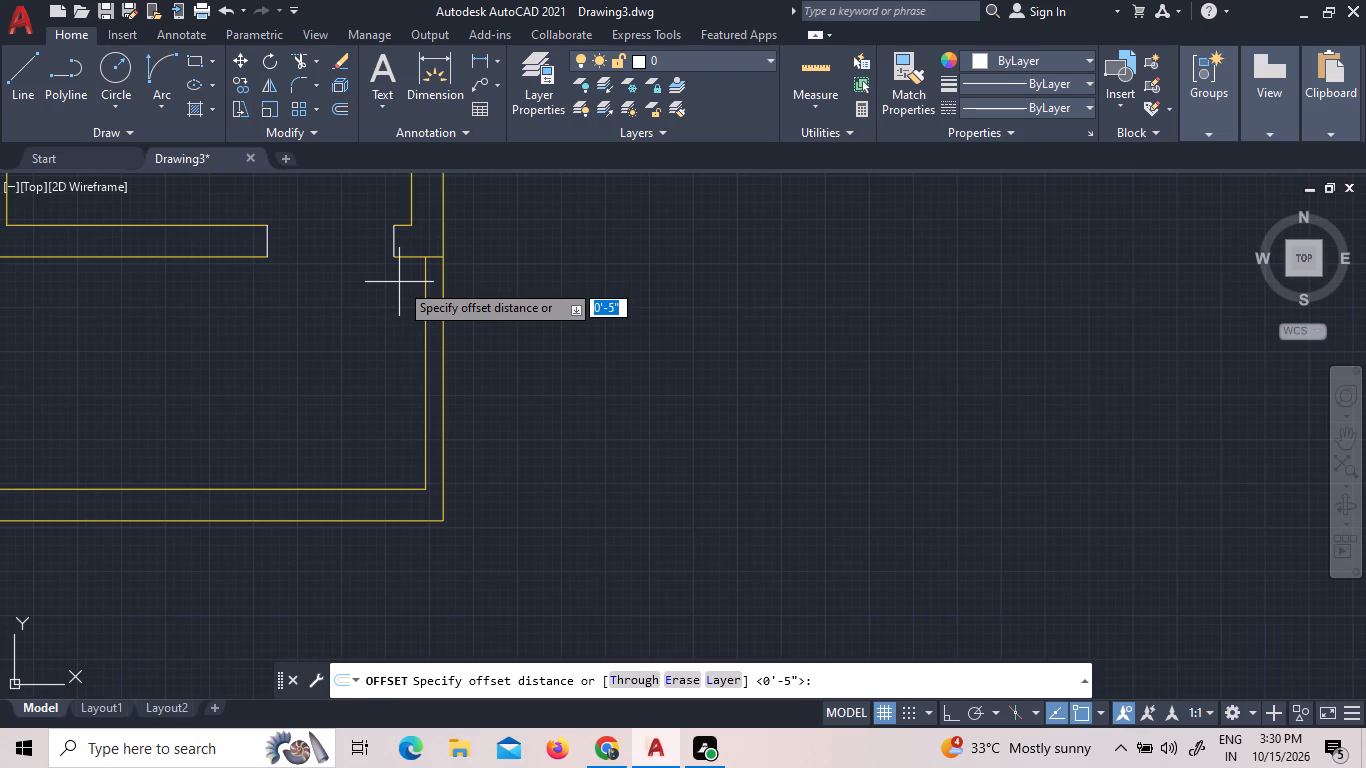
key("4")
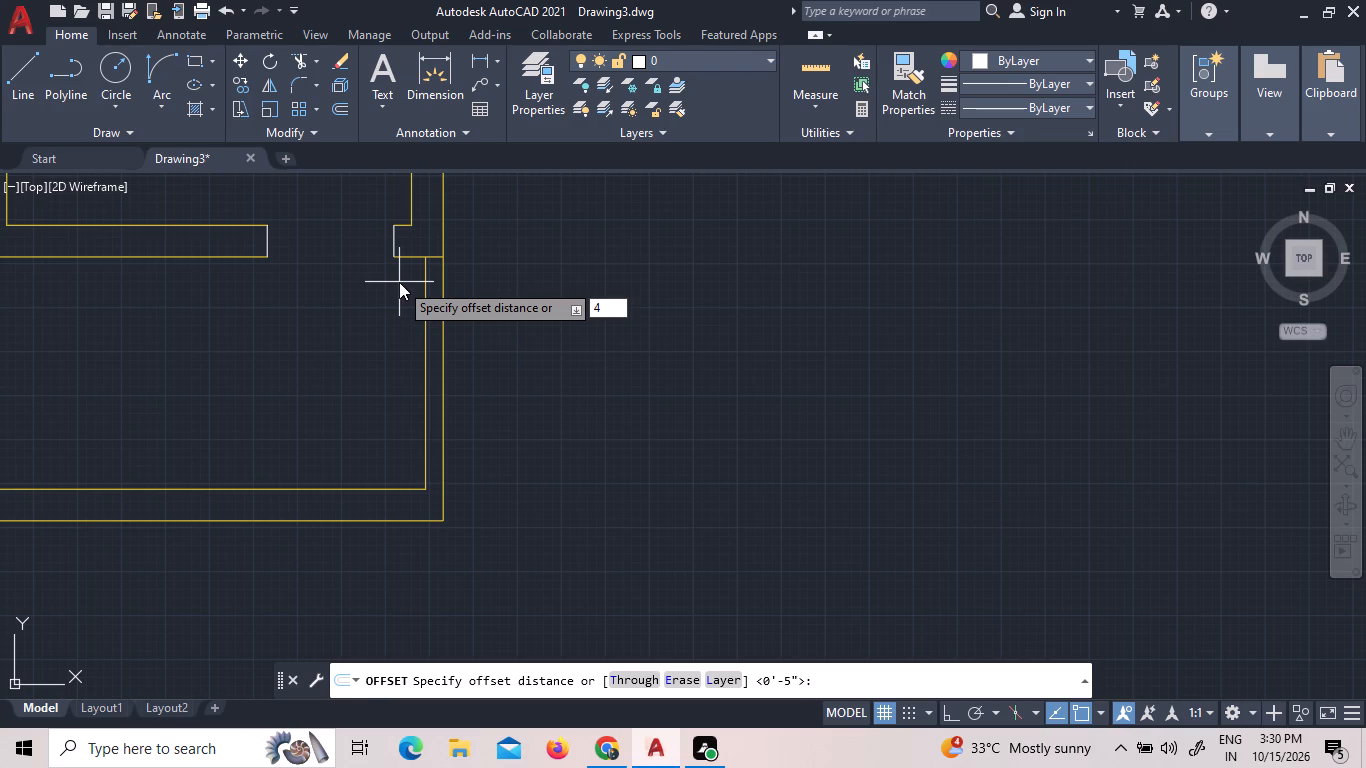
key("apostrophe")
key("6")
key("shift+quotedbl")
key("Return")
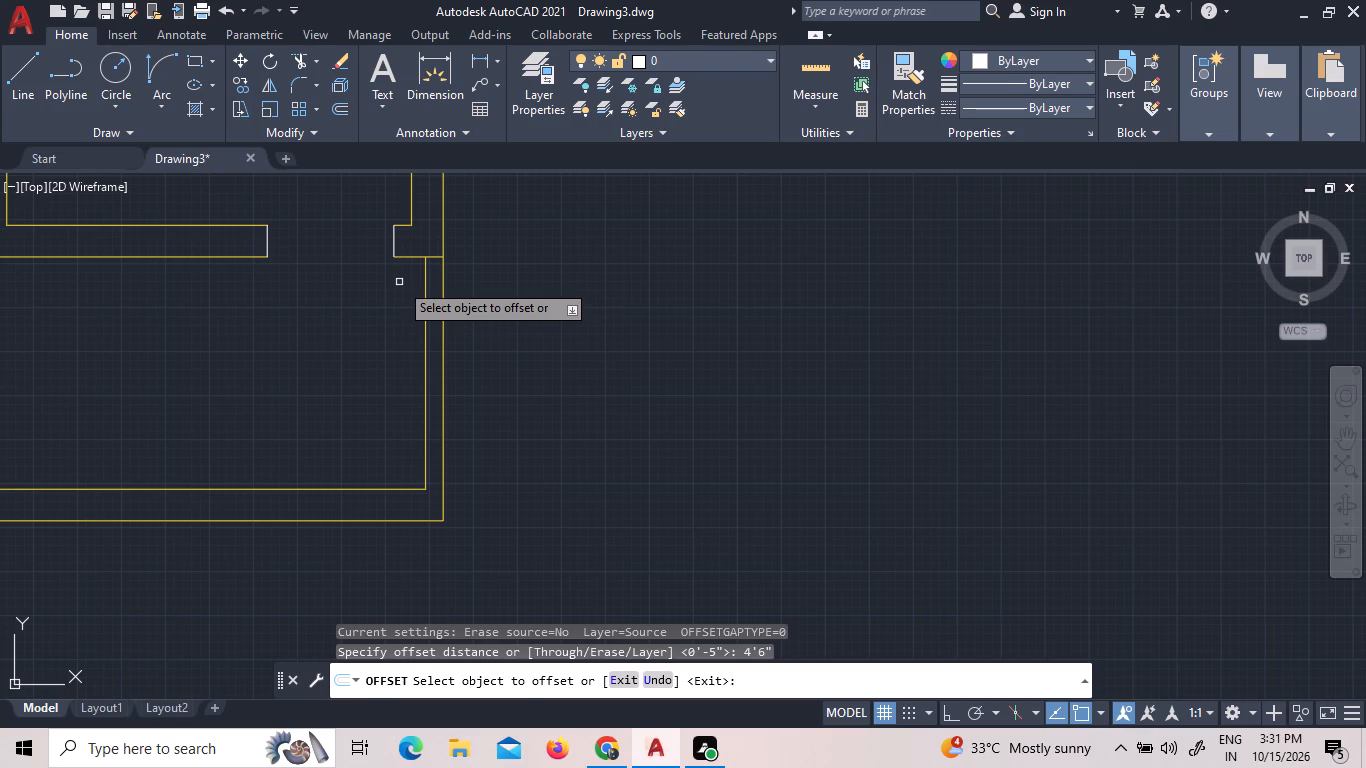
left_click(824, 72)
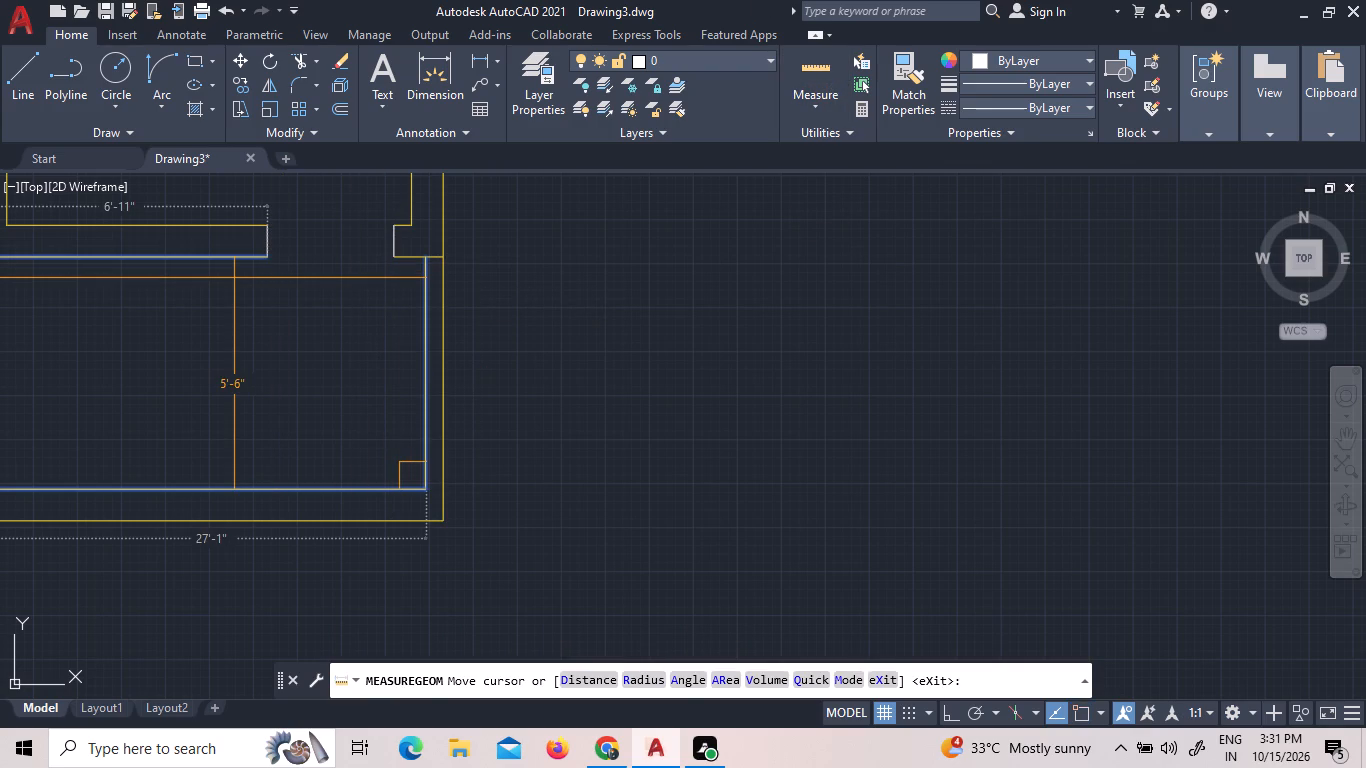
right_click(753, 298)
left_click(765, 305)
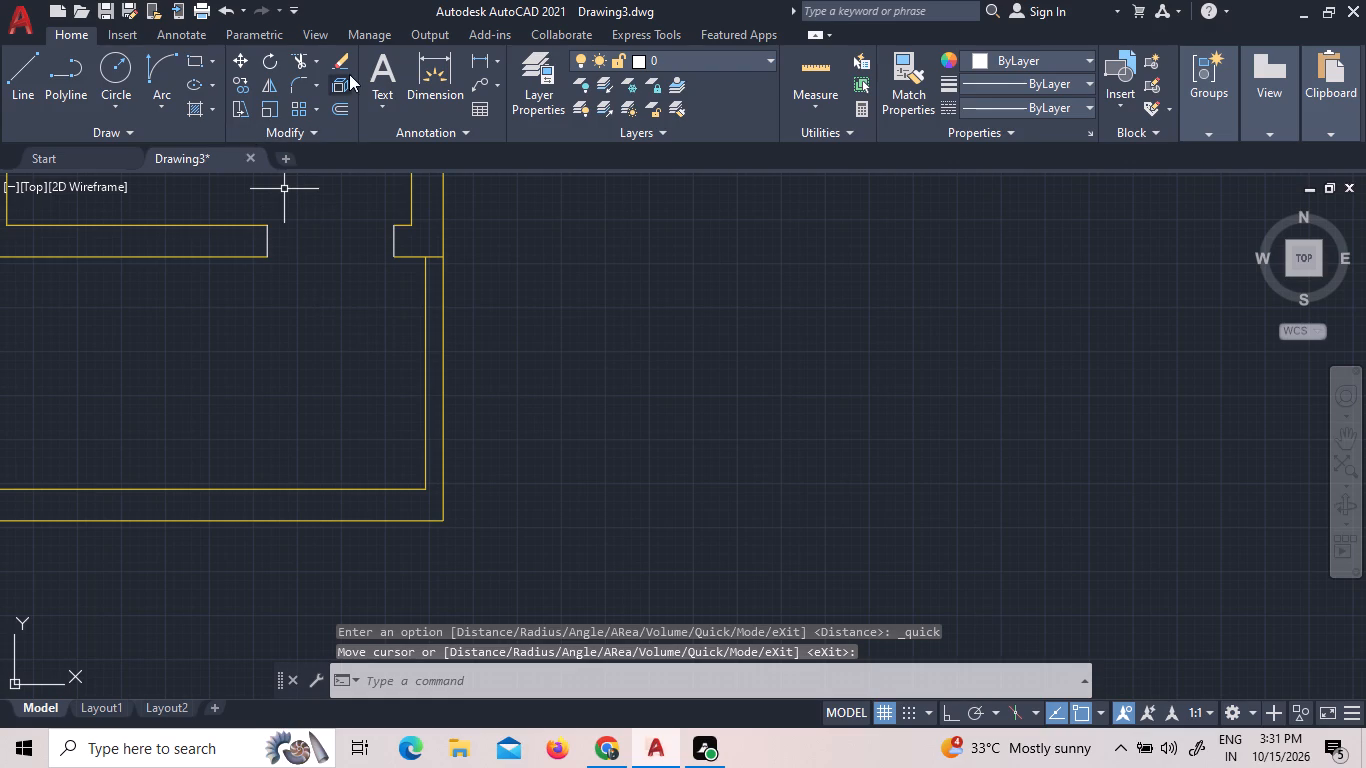
Offset the inner line of the small south space's east wall about 2'1" to the west, picking the distance with two points.
left_click(345, 102)
left_click(345, 102)
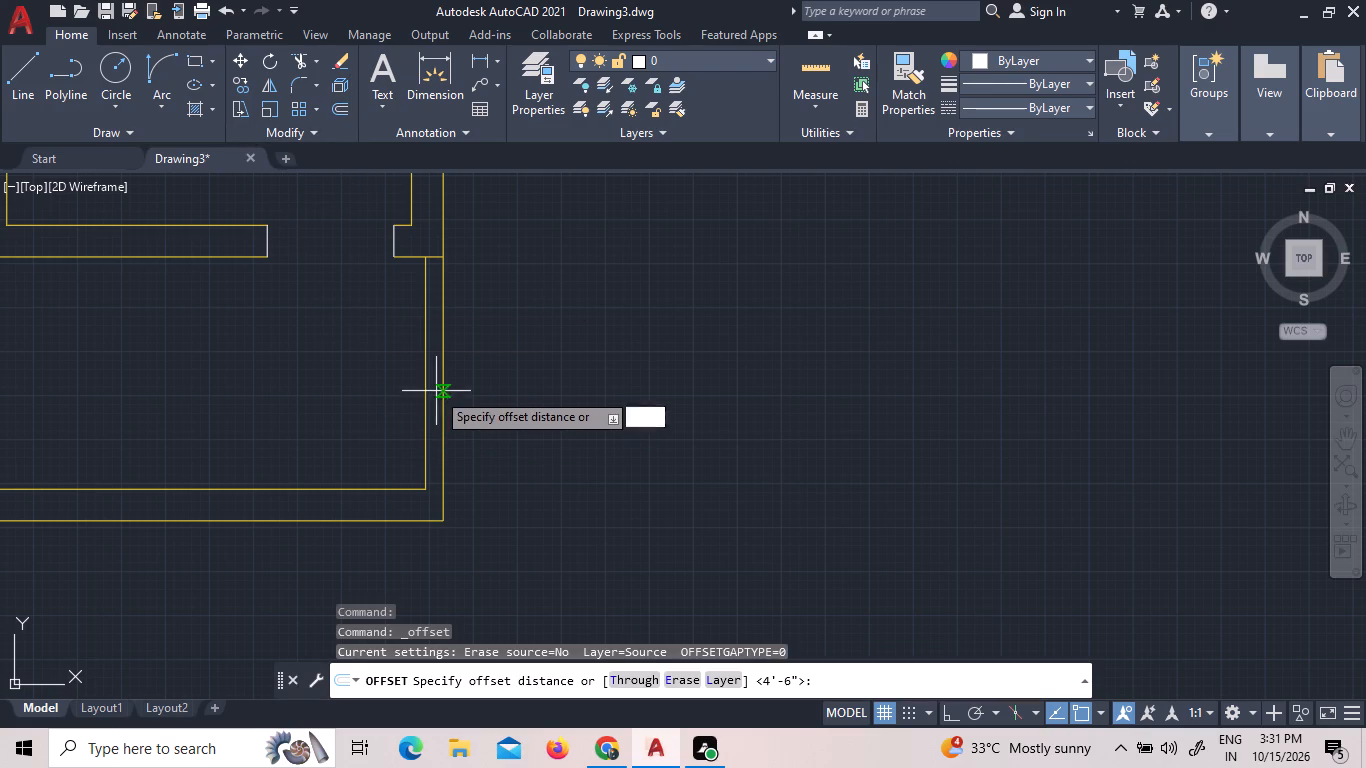
left_click(605, 384)
left_click(516, 393)
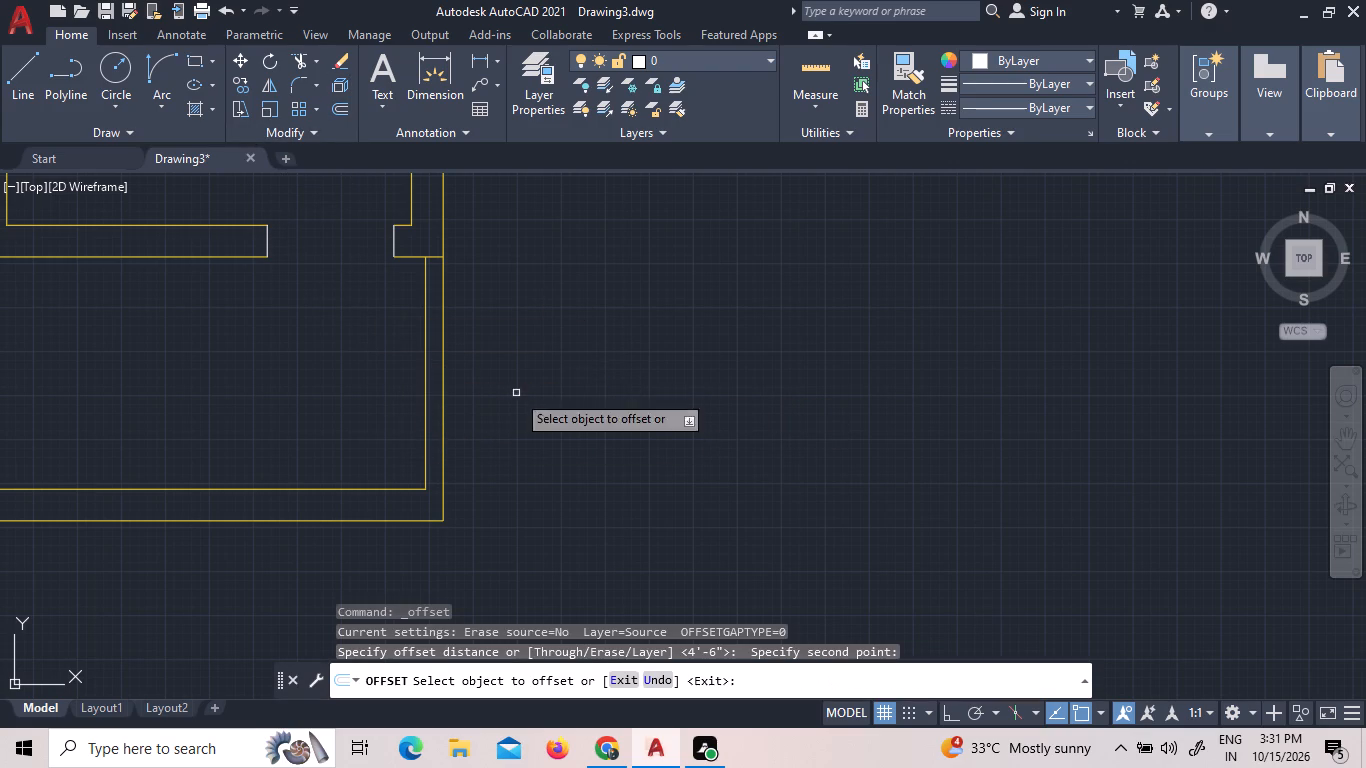
left_click(424, 419)
left_click(402, 410)
right_click(388, 404)
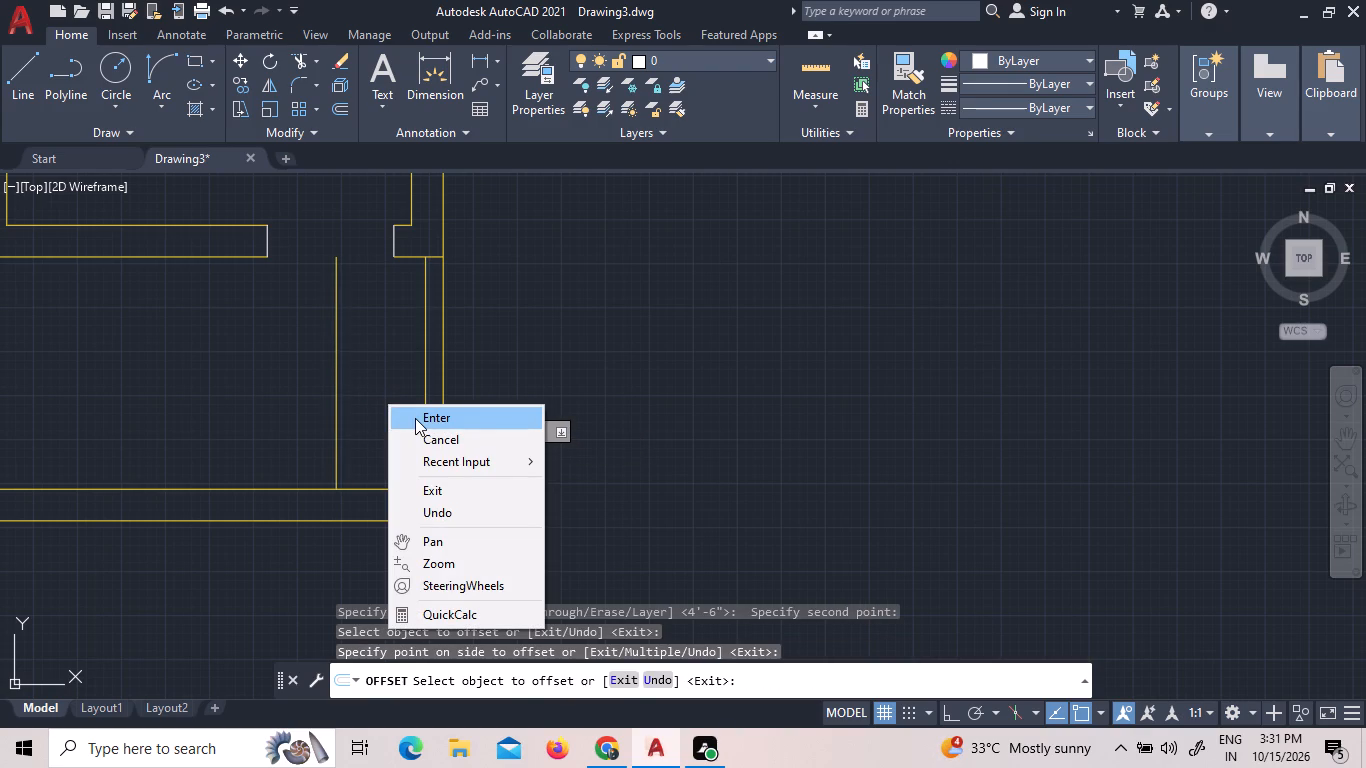
left_click(415, 418)
Offset the new vertical line in the small south space 9" to the west.
scroll(388, 435, "down", 1)
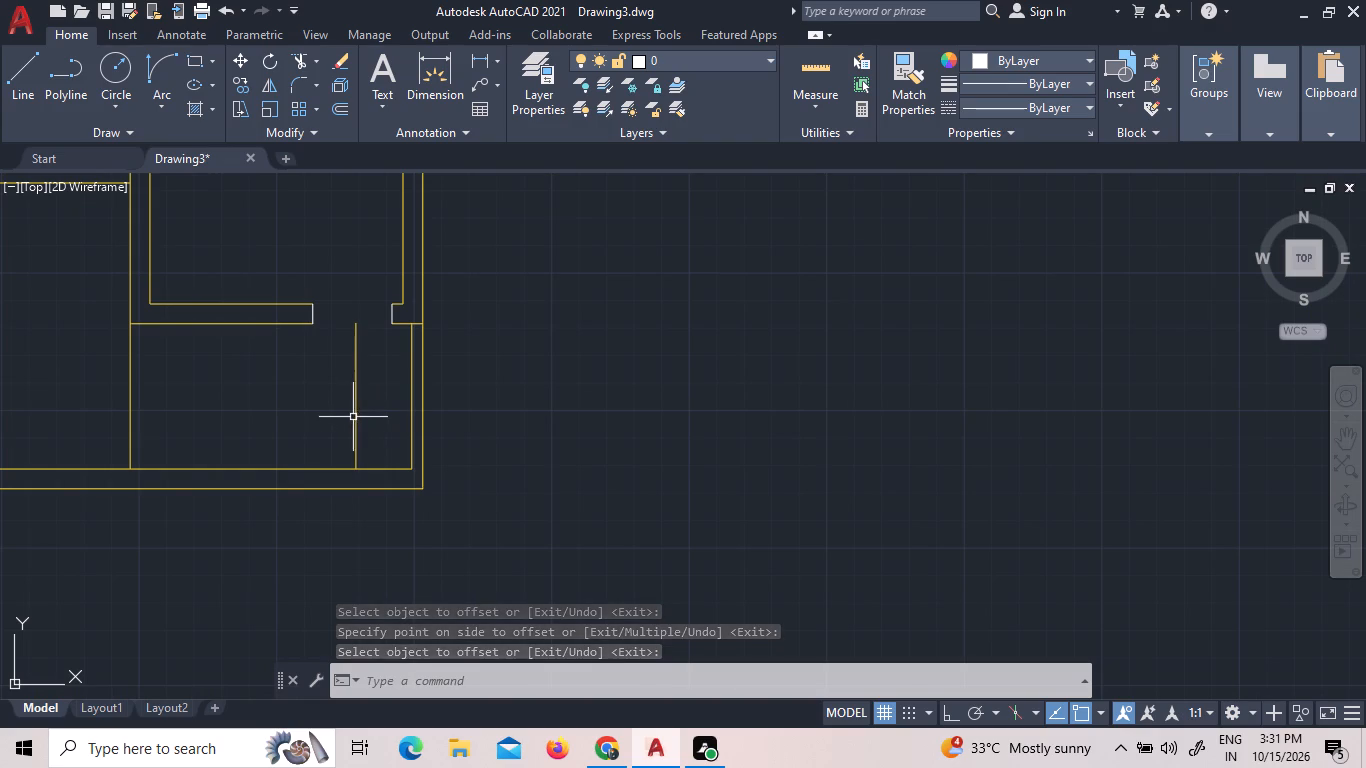
left_click(356, 418)
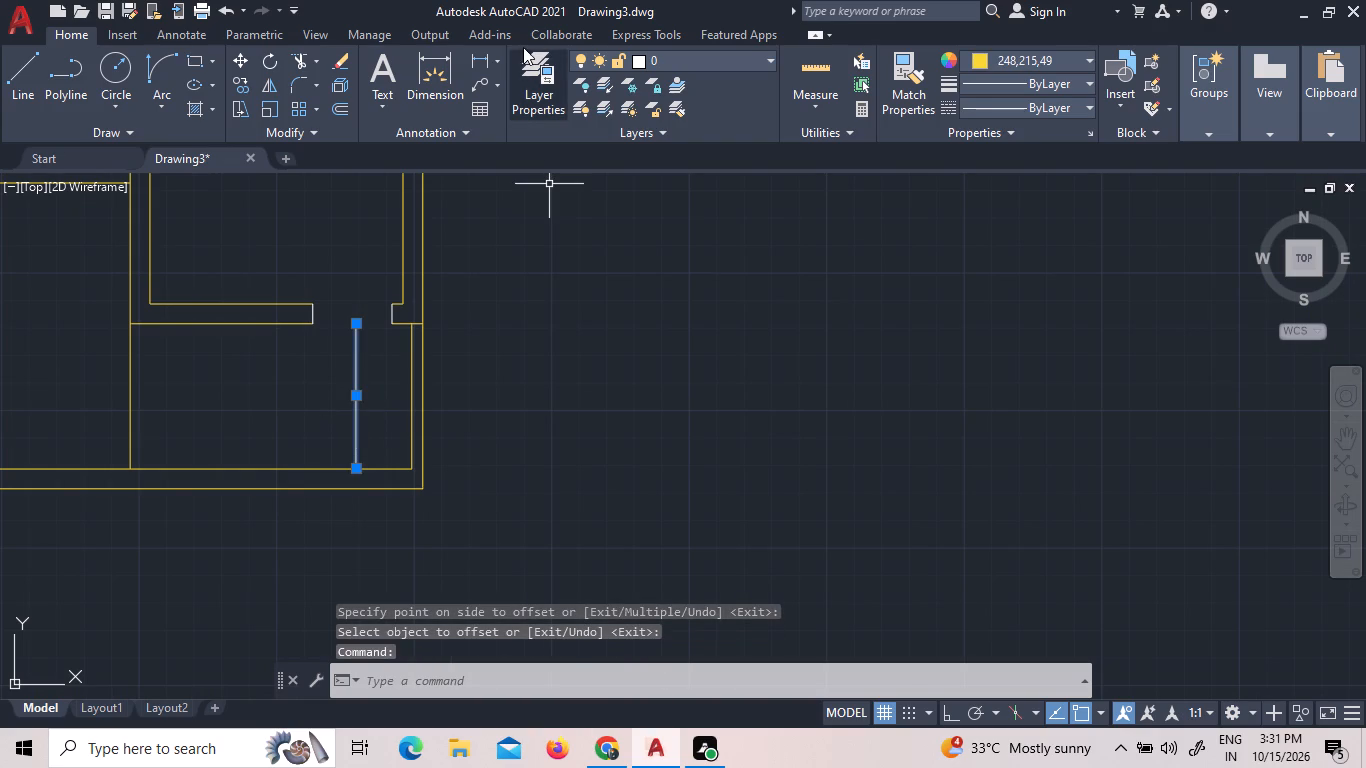
left_click(332, 104)
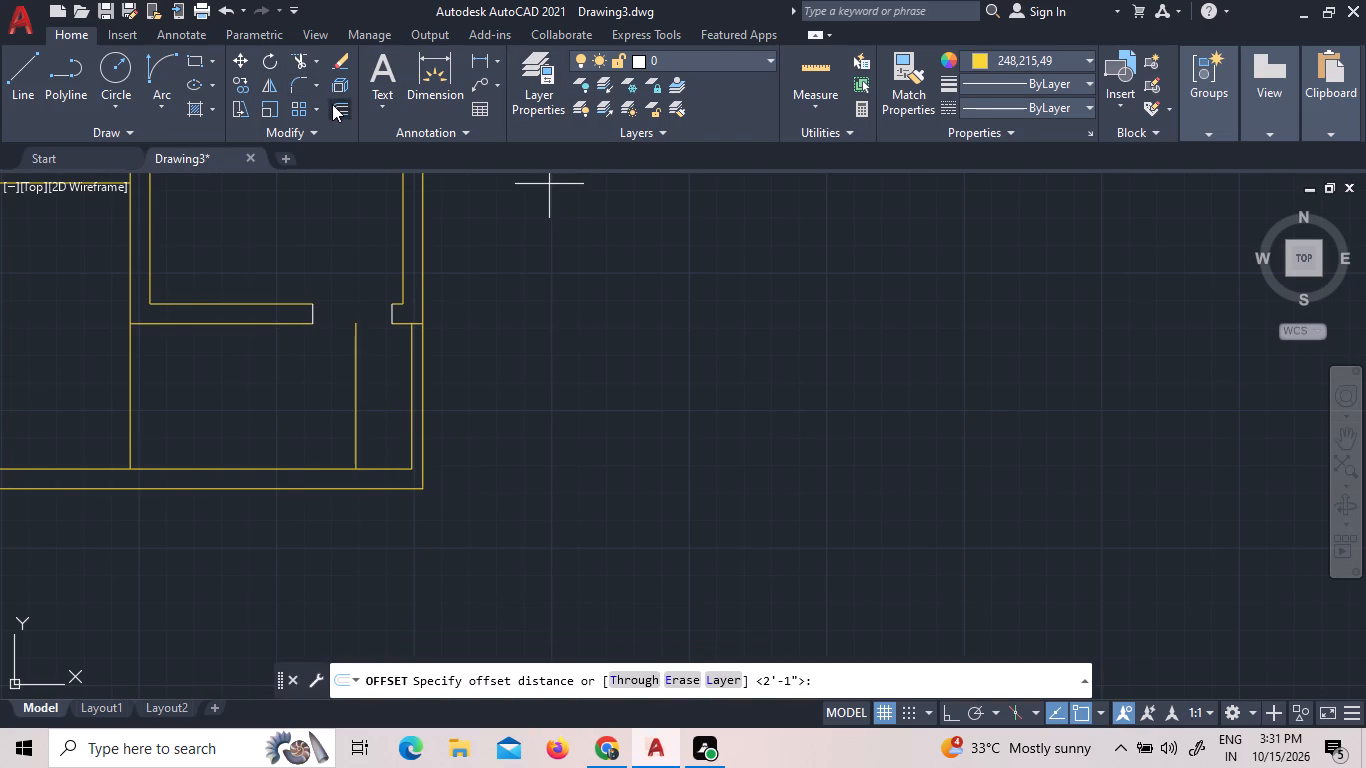
left_click(332, 104)
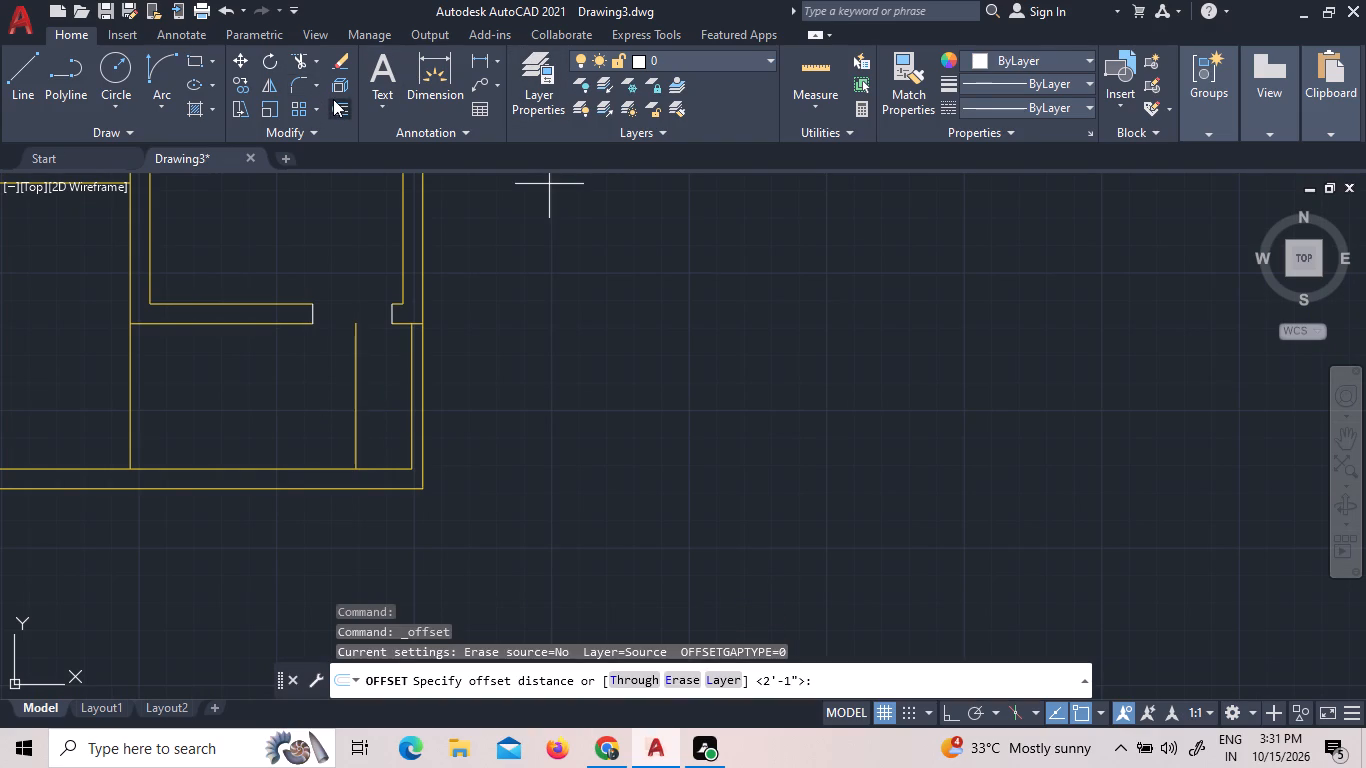
key("1")
key("BackSpace")
type("9\"")
key("Return")
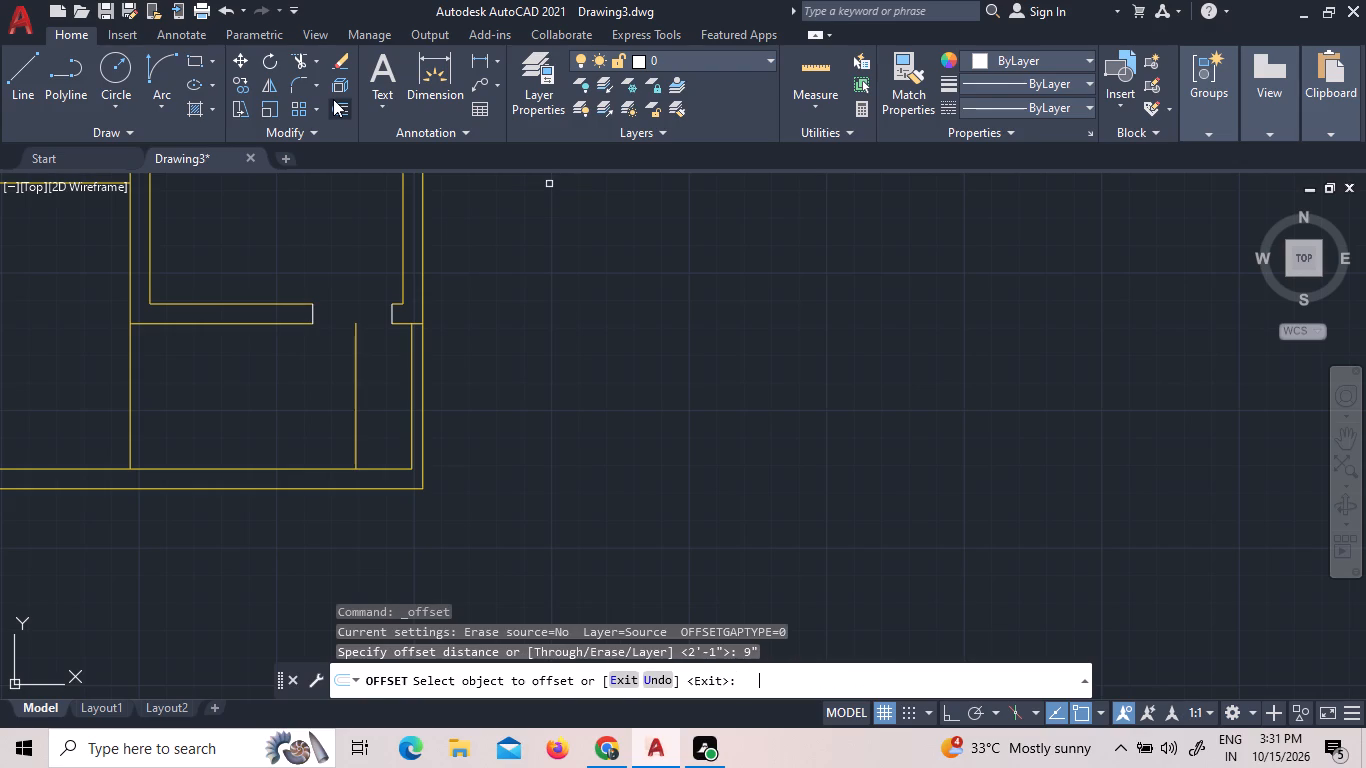
left_click(357, 359)
left_click(316, 359)
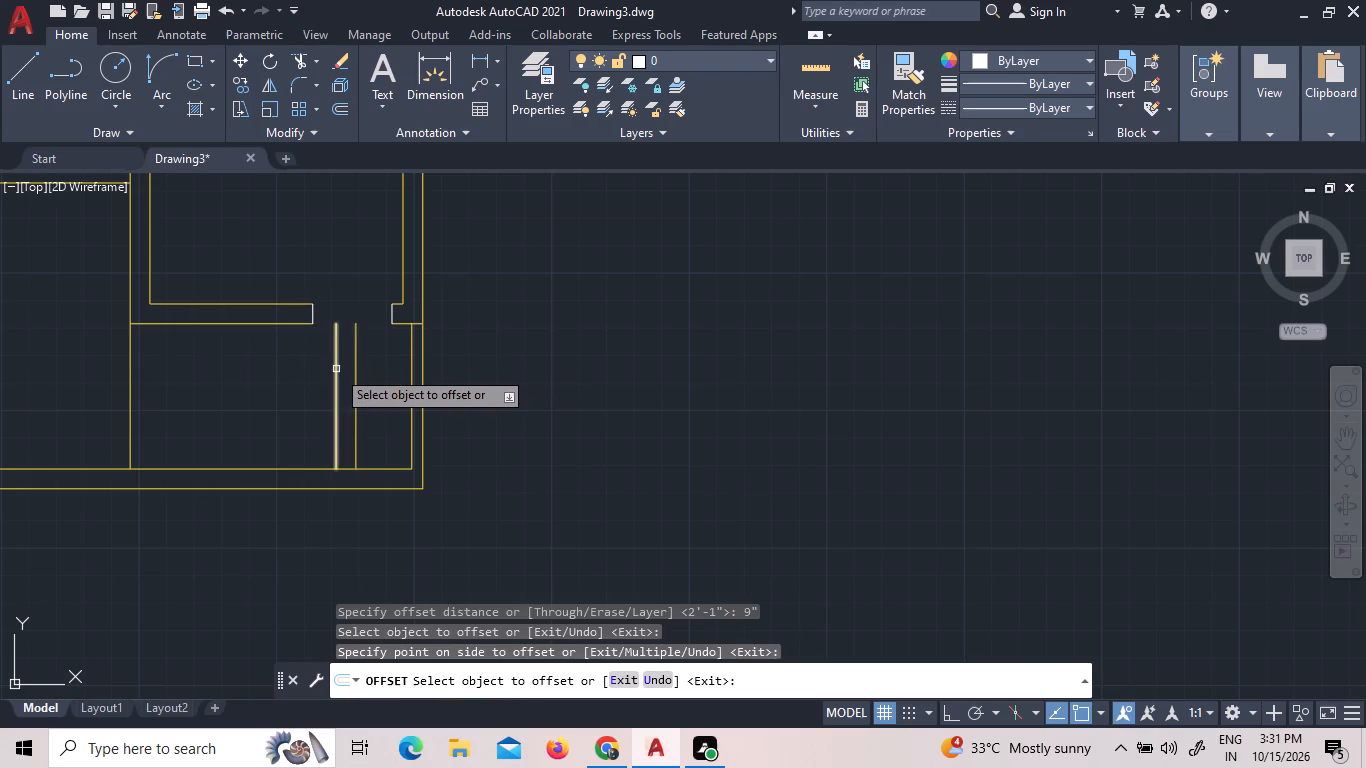
Continue the 9" offsets westward, each from the newest line, to add four more parallel lines in the small south space.
left_click(336, 369)
left_click(314, 359)
left_click(314, 359)
left_click(293, 353)
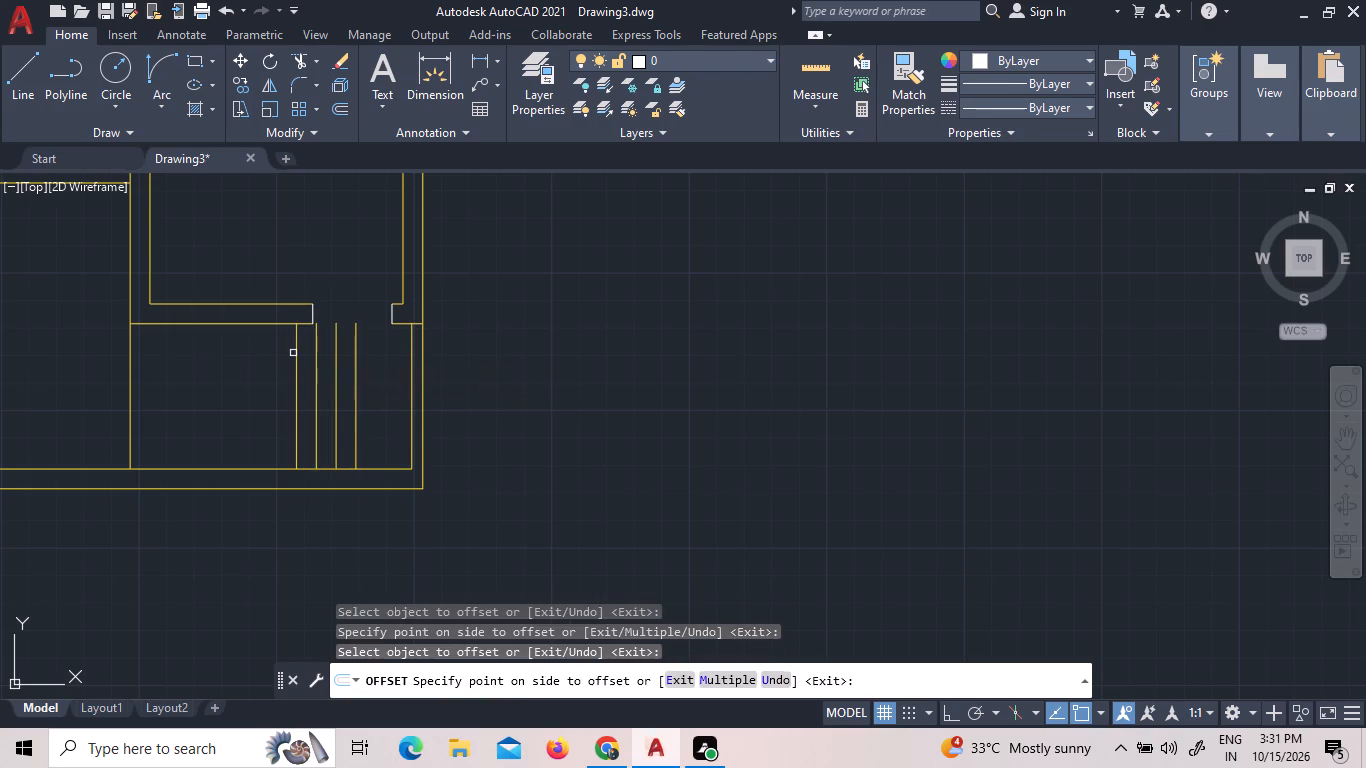
left_click(293, 351)
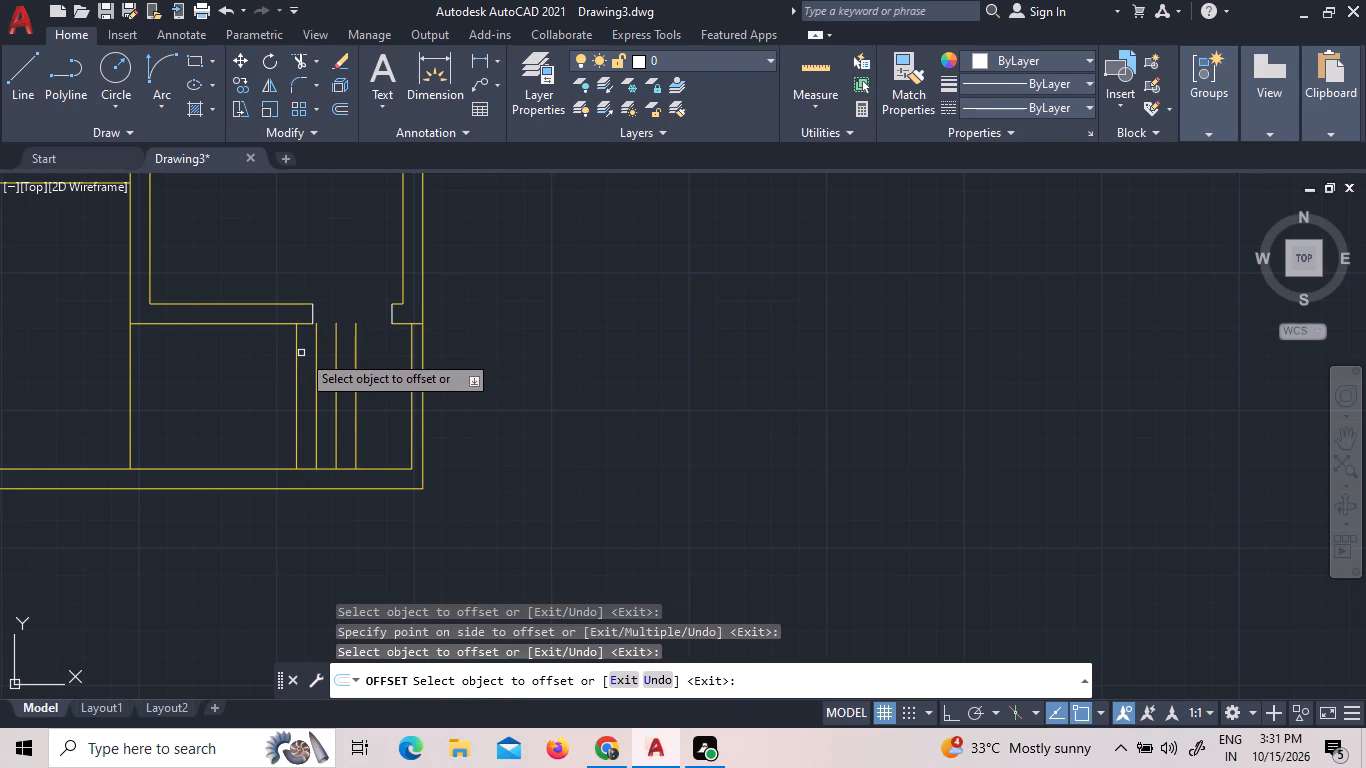
left_click(301, 353)
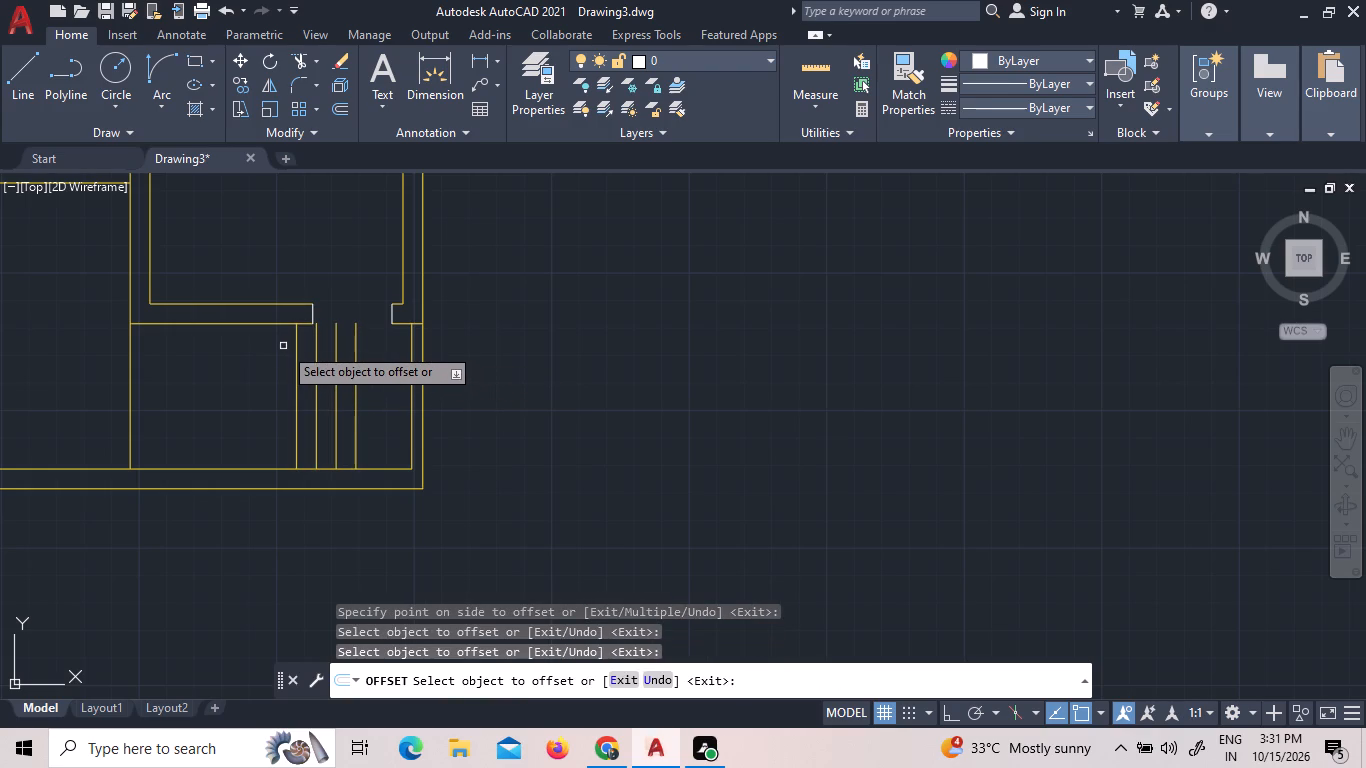
left_click(283, 346)
left_click(296, 350)
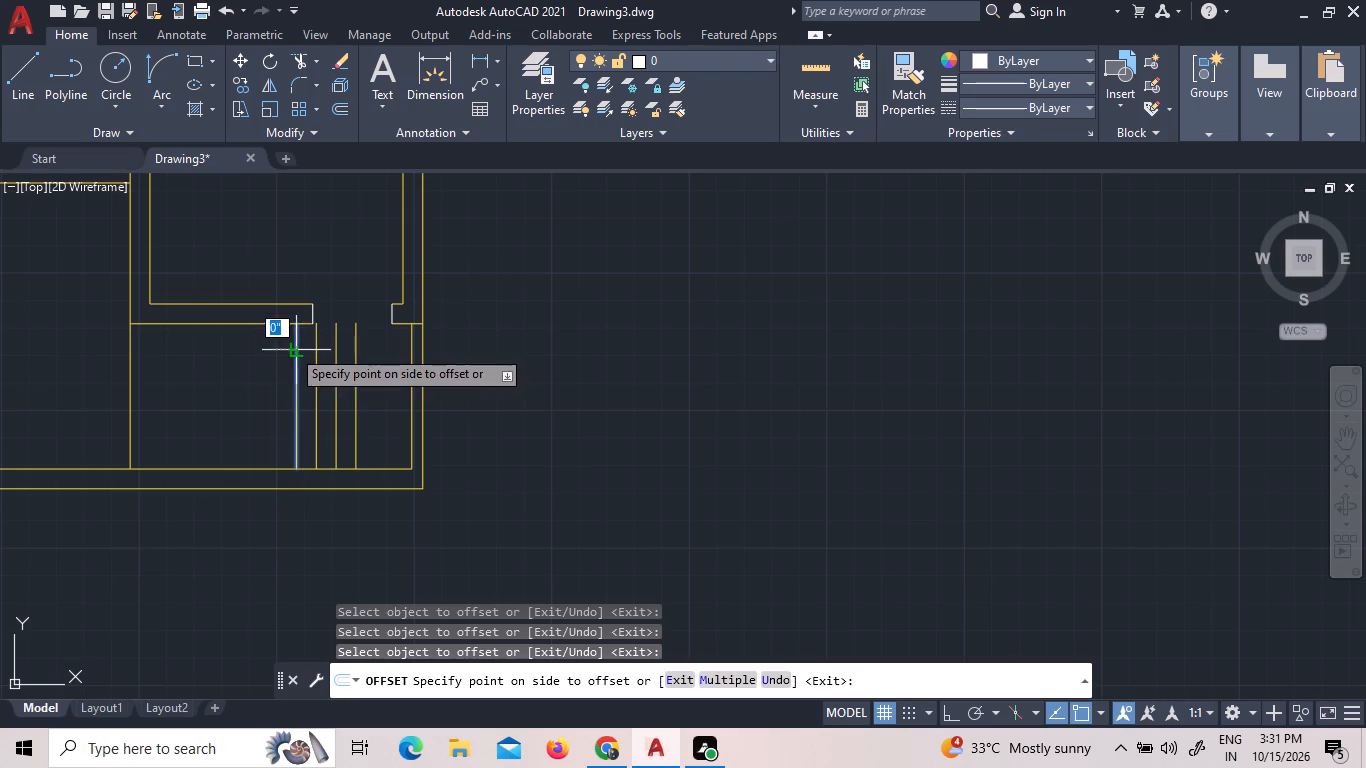
left_click(291, 348)
left_click(297, 349)
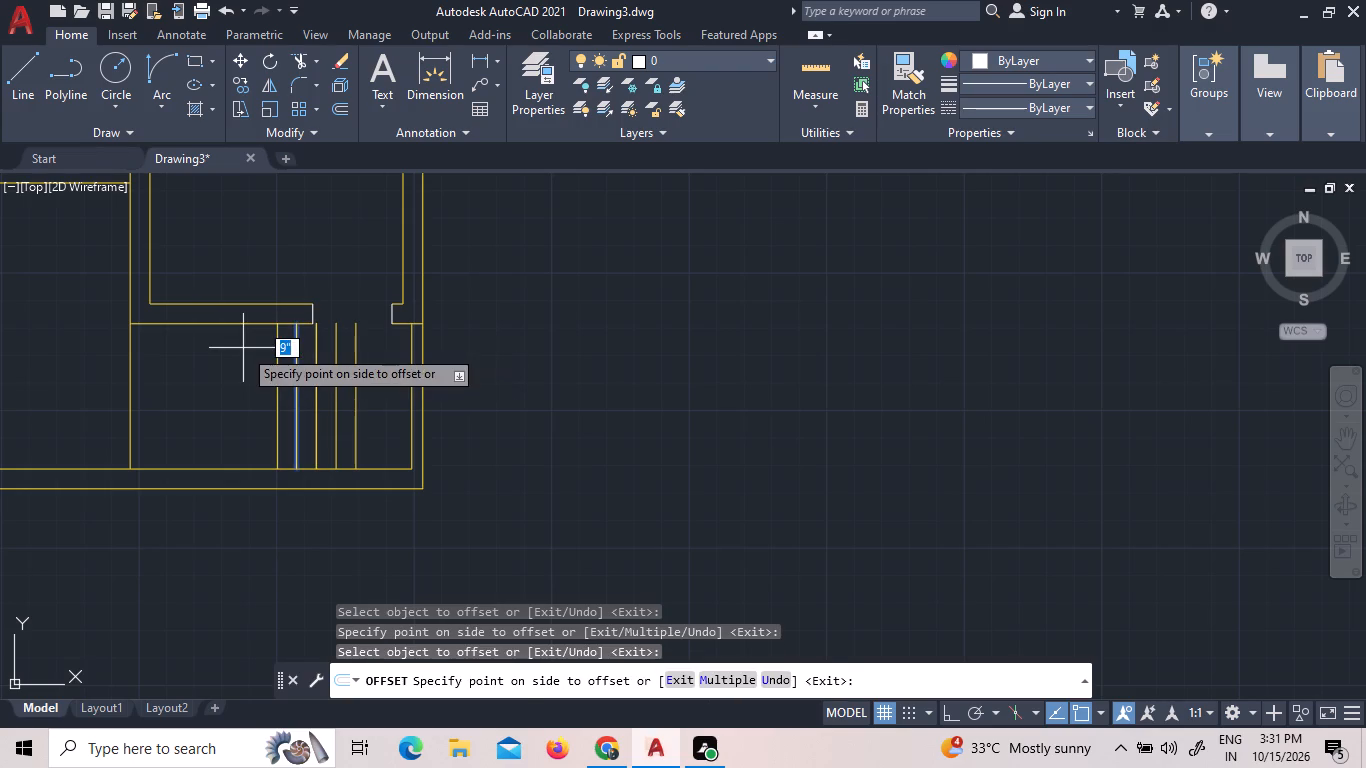
left_click(243, 348)
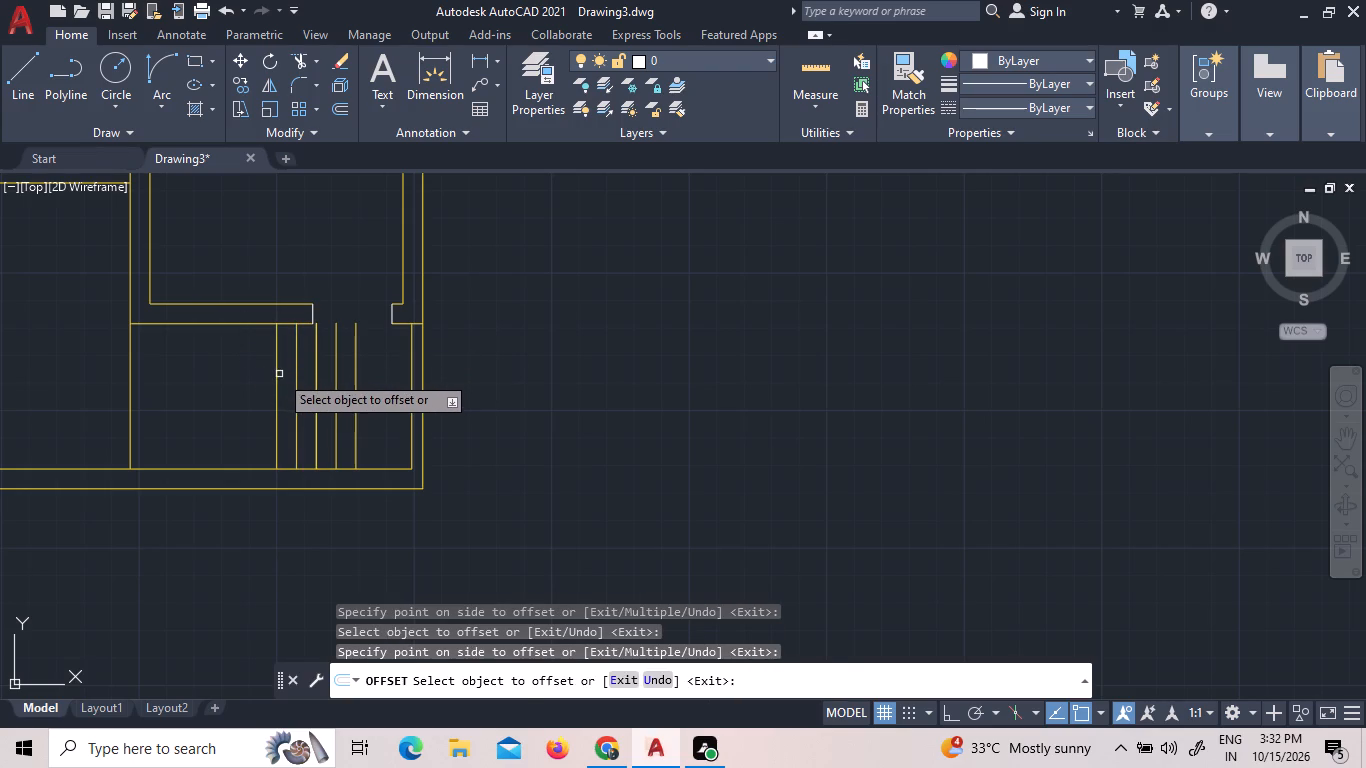
left_click(275, 373)
left_click(198, 373)
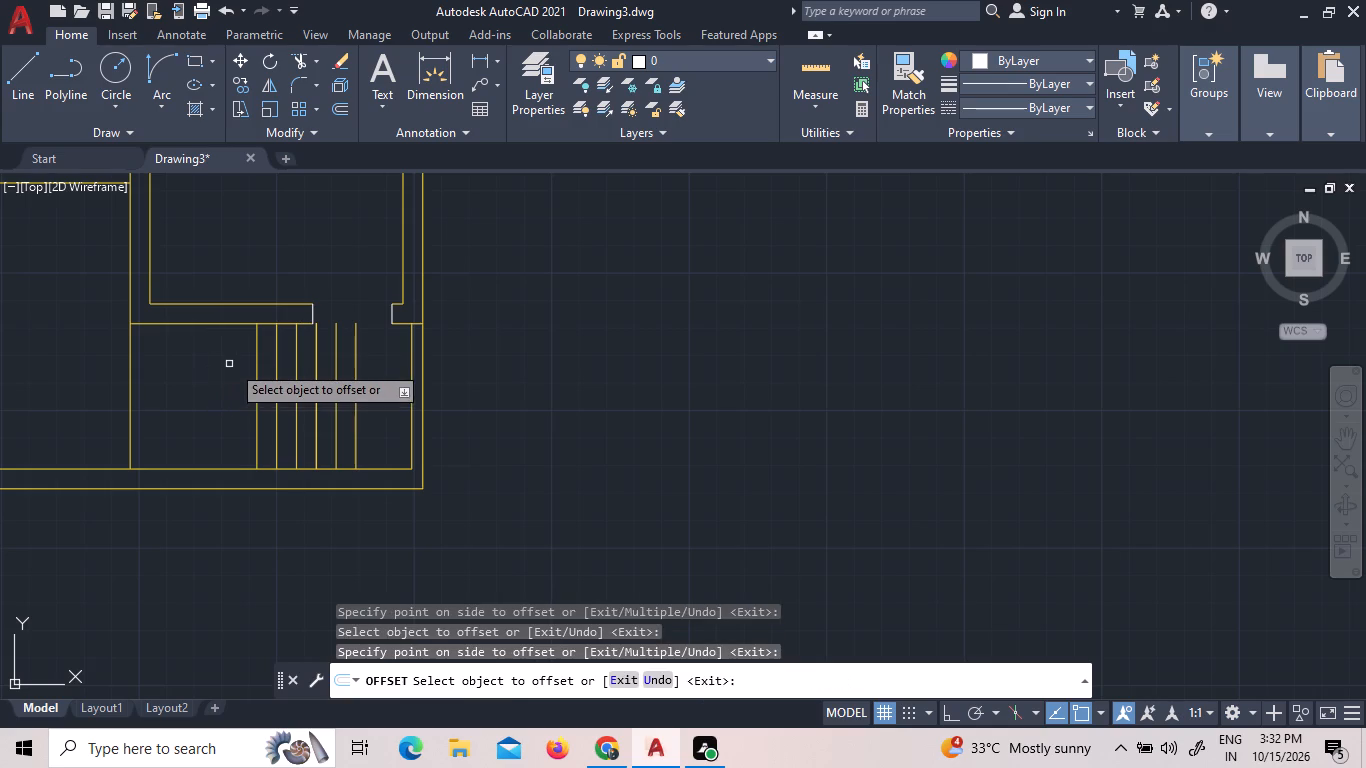
Add five more parallel lines at 9" spacing toward the small south space's west wall, and finish the Offset command.
left_click(258, 373)
left_click(229, 365)
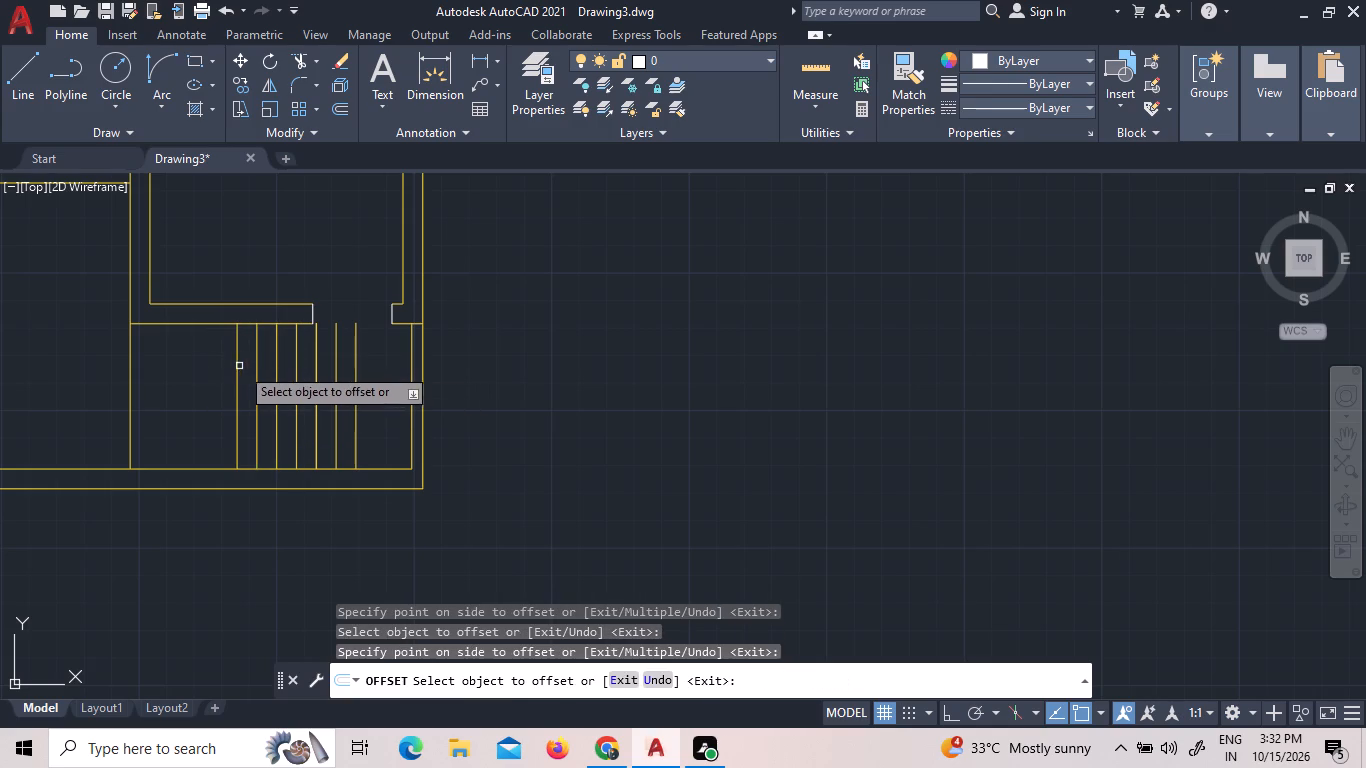
left_click(236, 367)
left_click(236, 367)
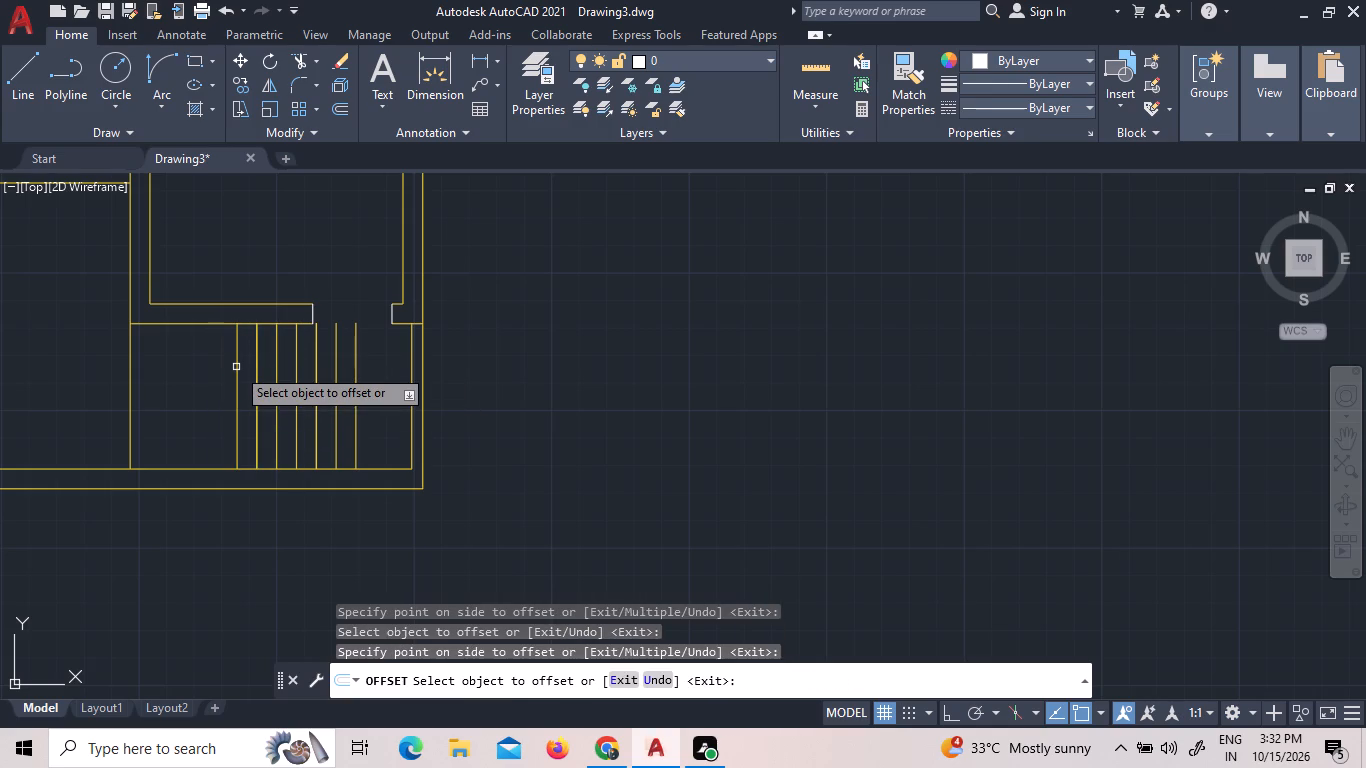
left_click(236, 367)
left_click(188, 367)
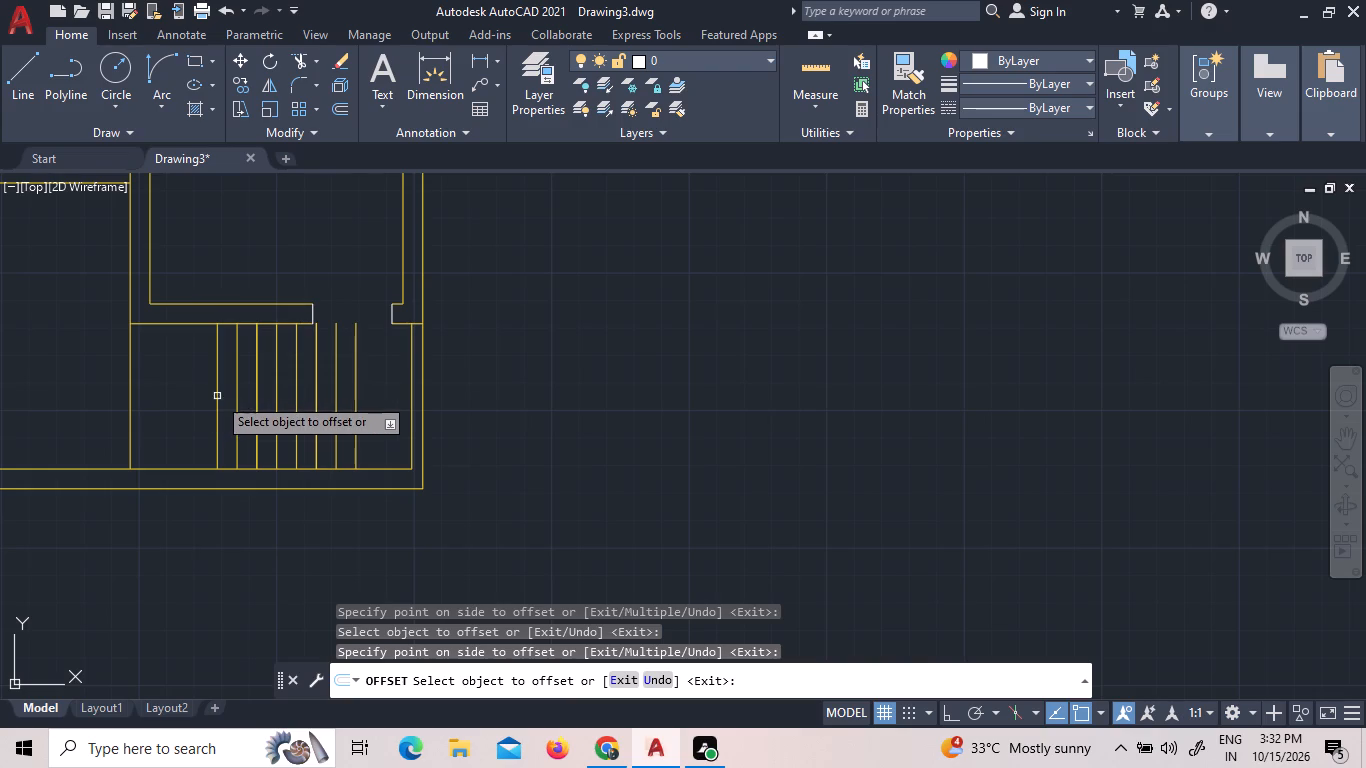
left_click(219, 397)
left_click(49, 398)
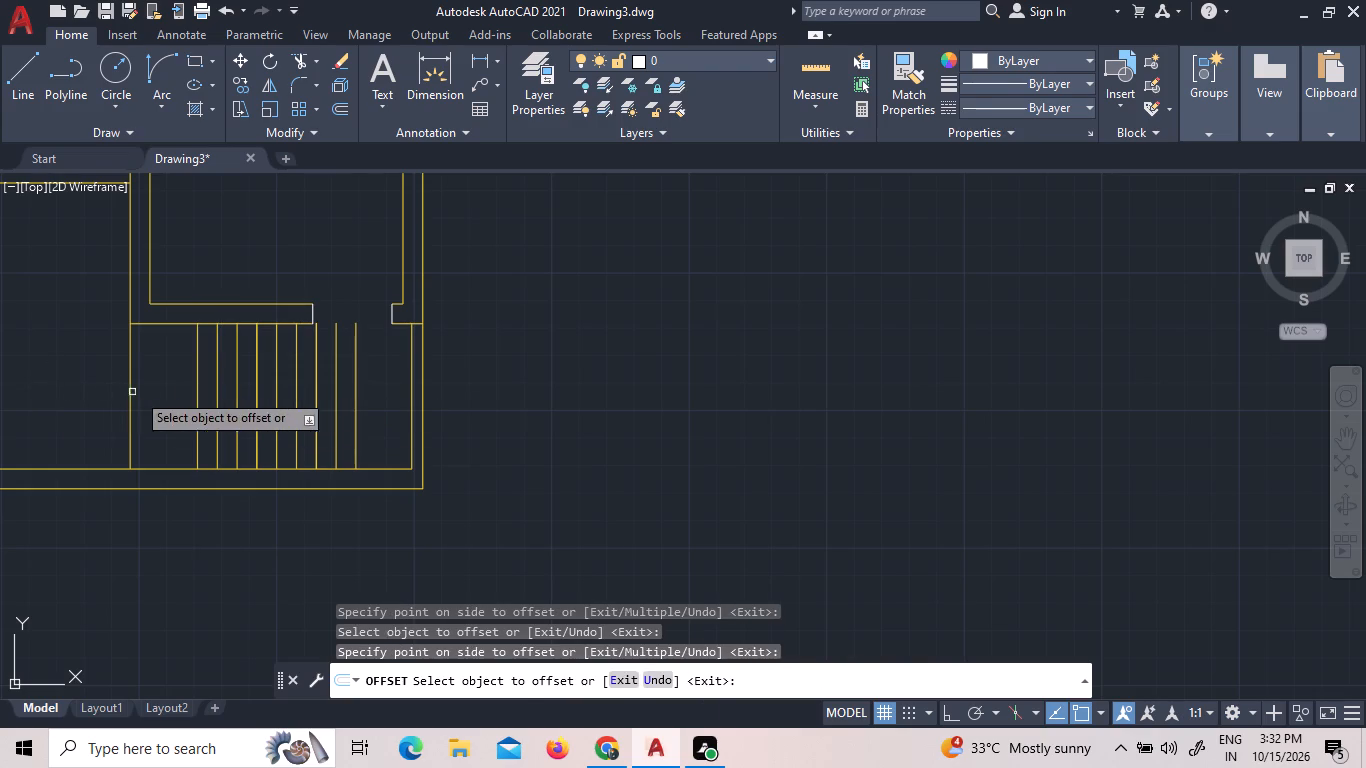
left_click(195, 395)
left_click(125, 394)
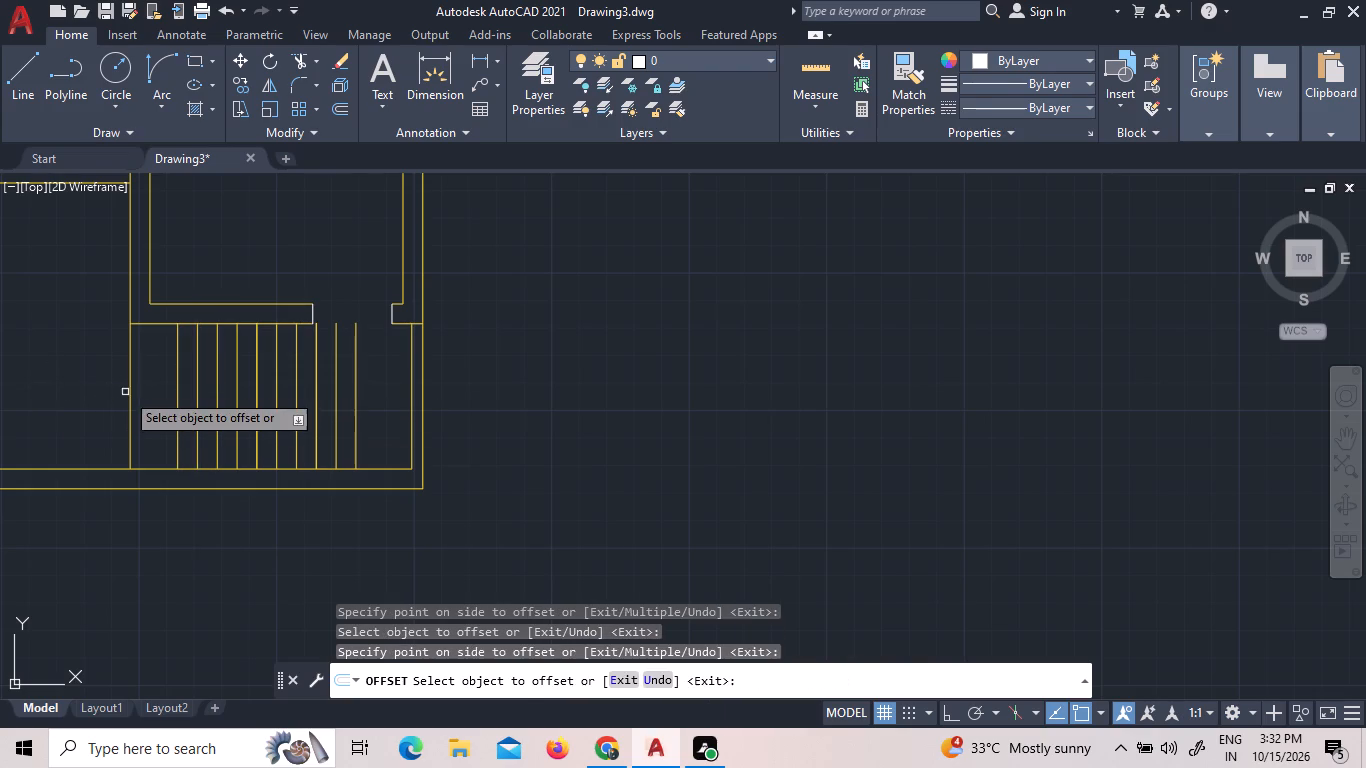
left_click(180, 400)
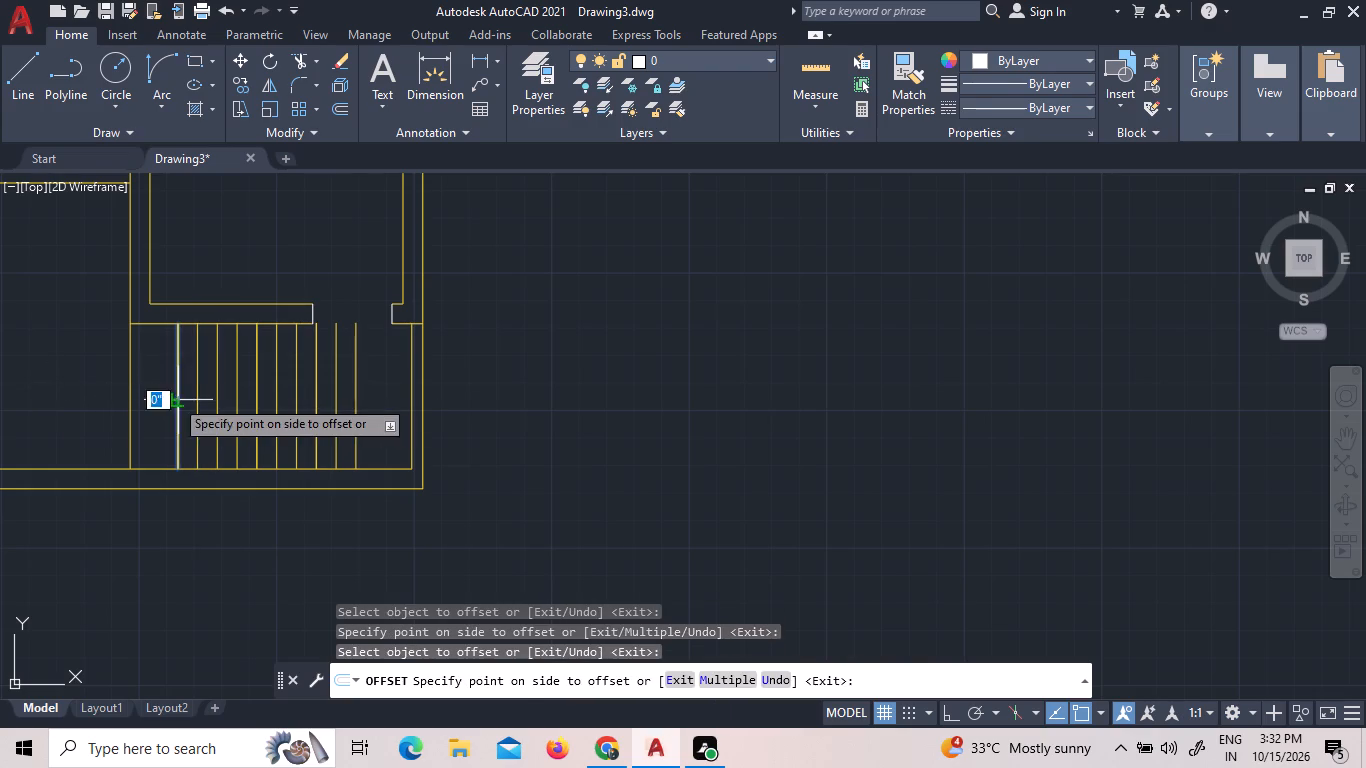
left_click(163, 391)
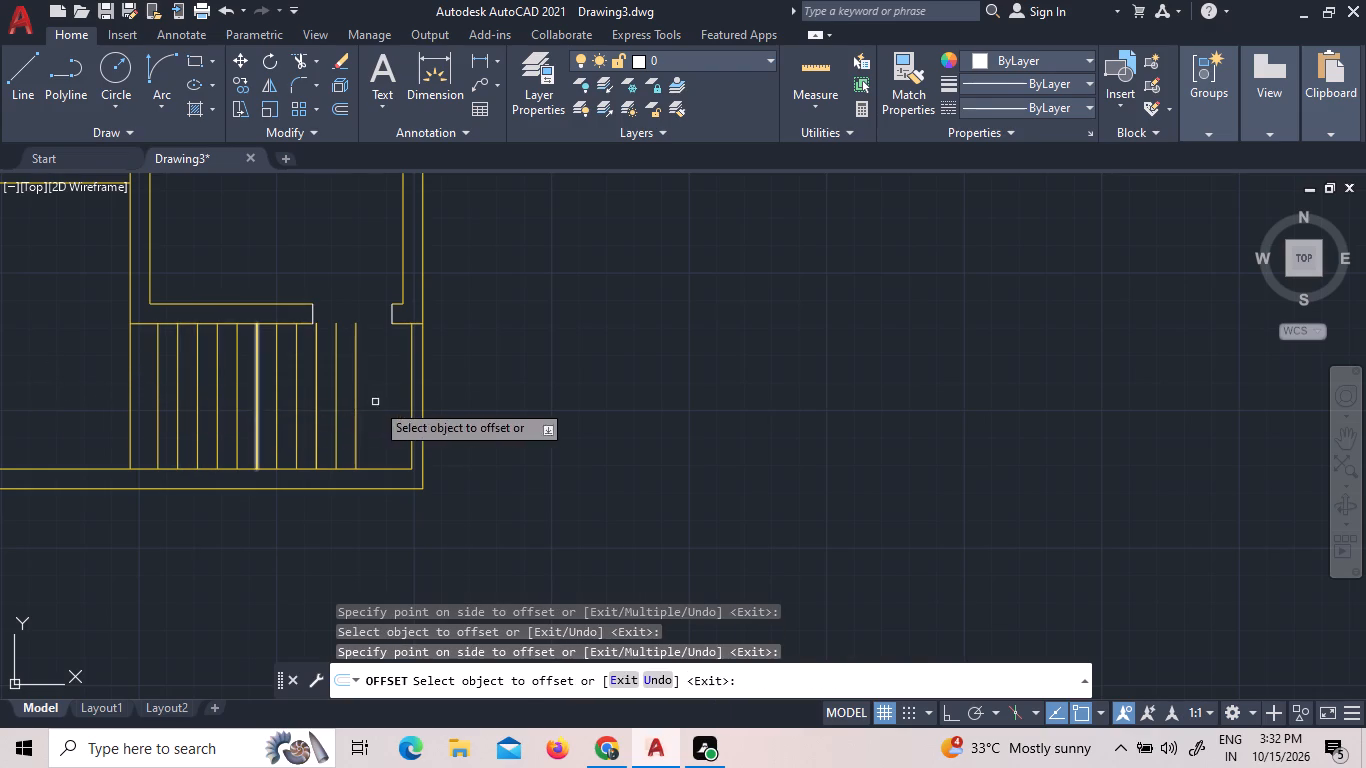
right_click(707, 405)
left_click(732, 414)
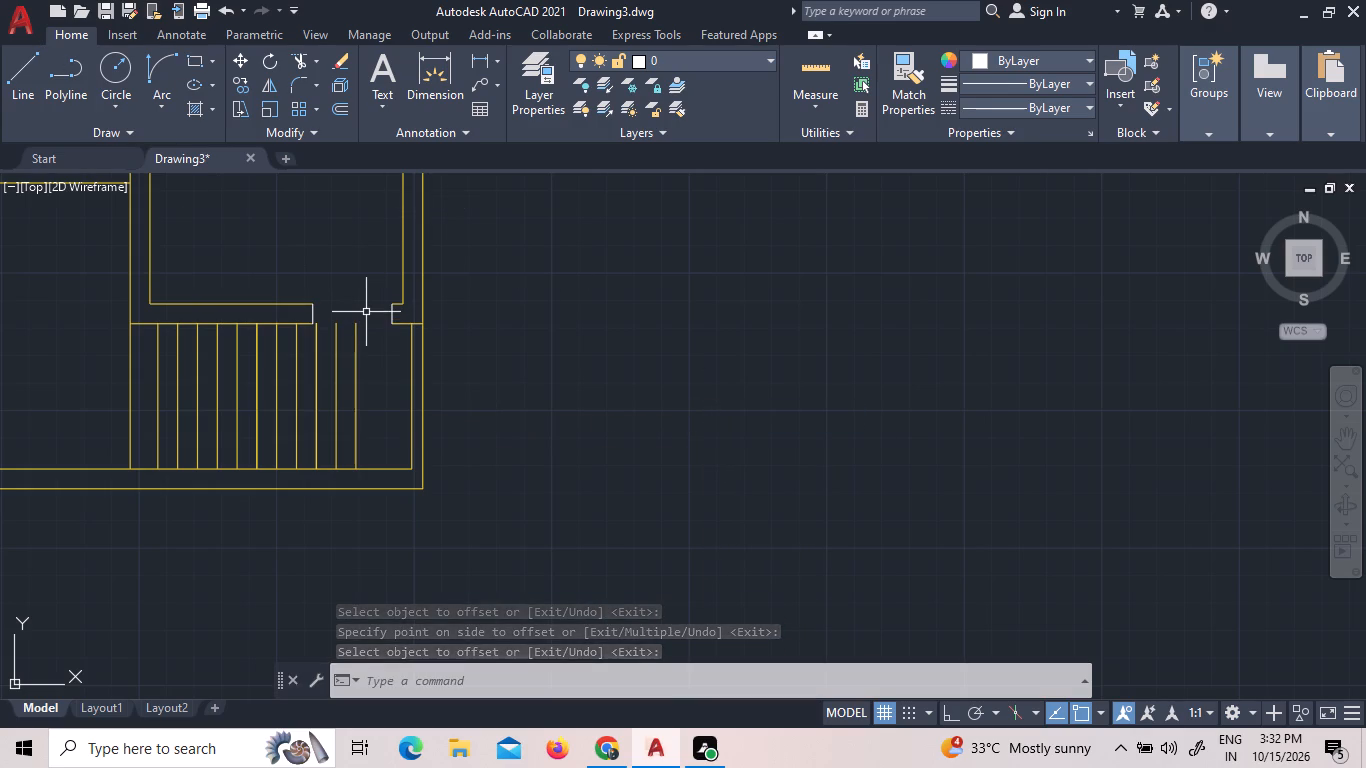
Extend the outer line of the lower bedroom's south wall eastward across the door opening, along the tops of the parallel lines.
type("EX")
key("space")
key("space")
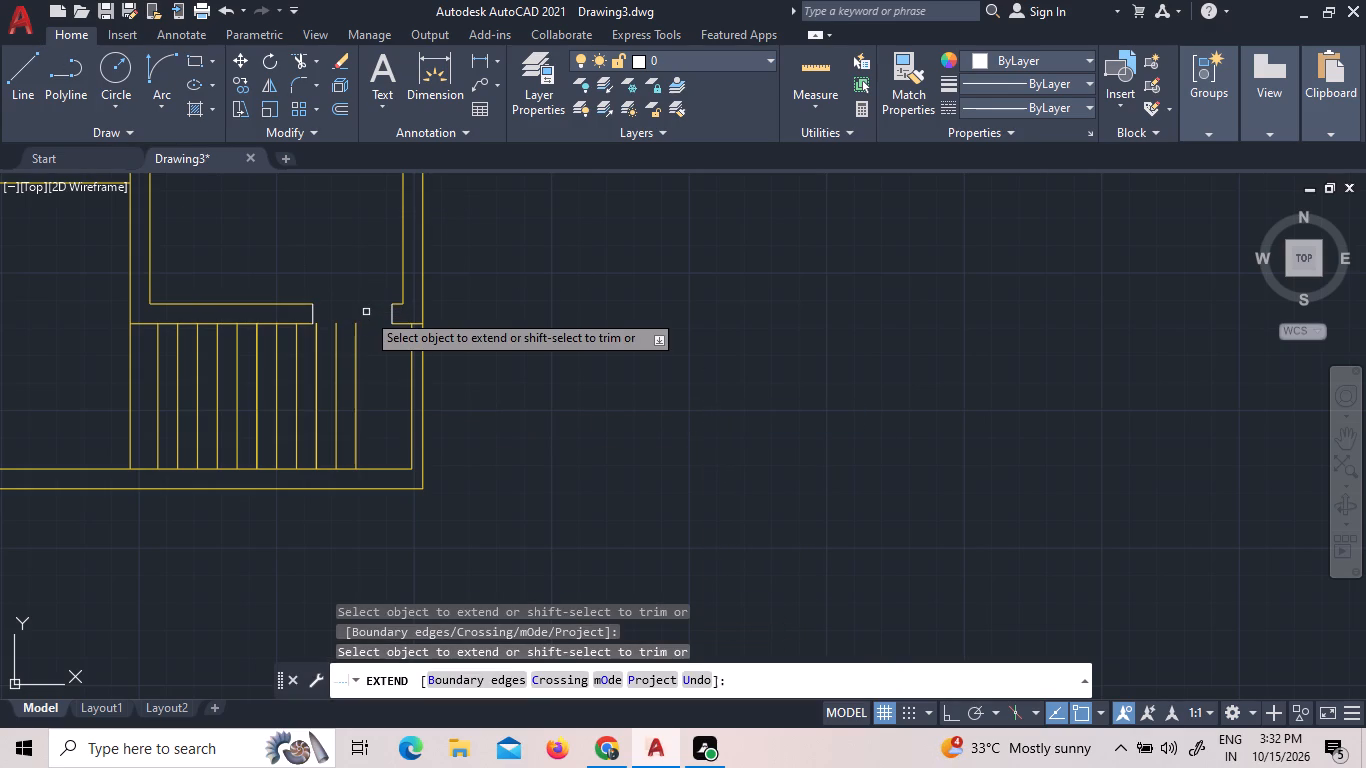
left_click(302, 323)
left_click(302, 323)
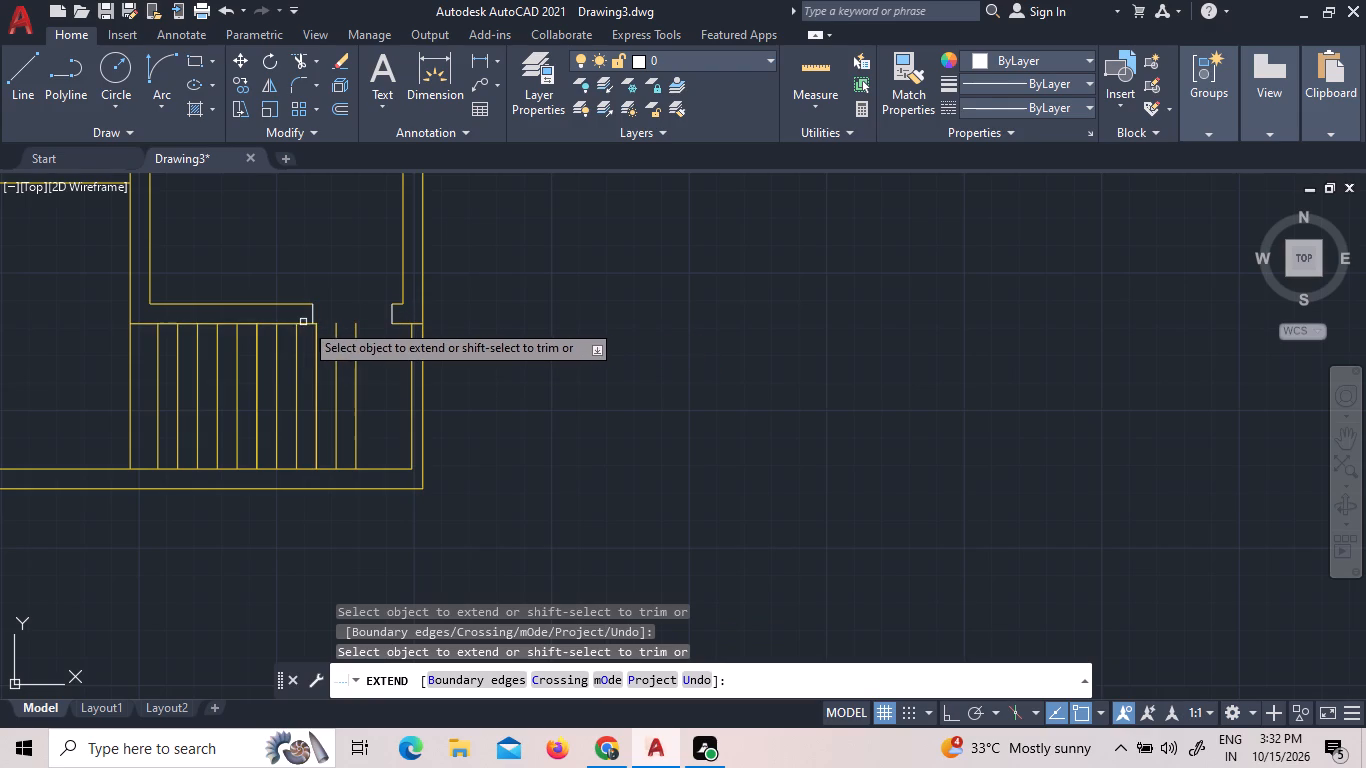
left_click(311, 324)
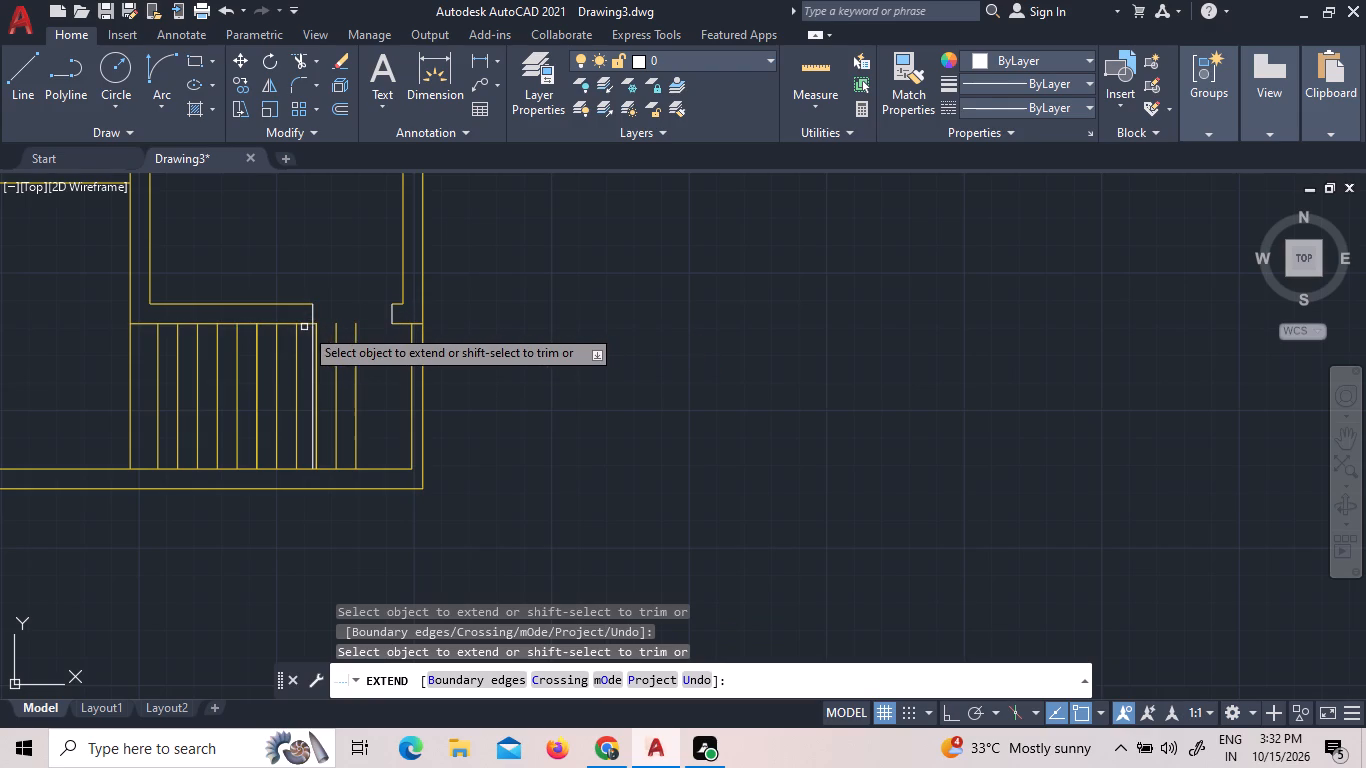
left_click(300, 325)
left_click(300, 325)
left_click(300, 325)
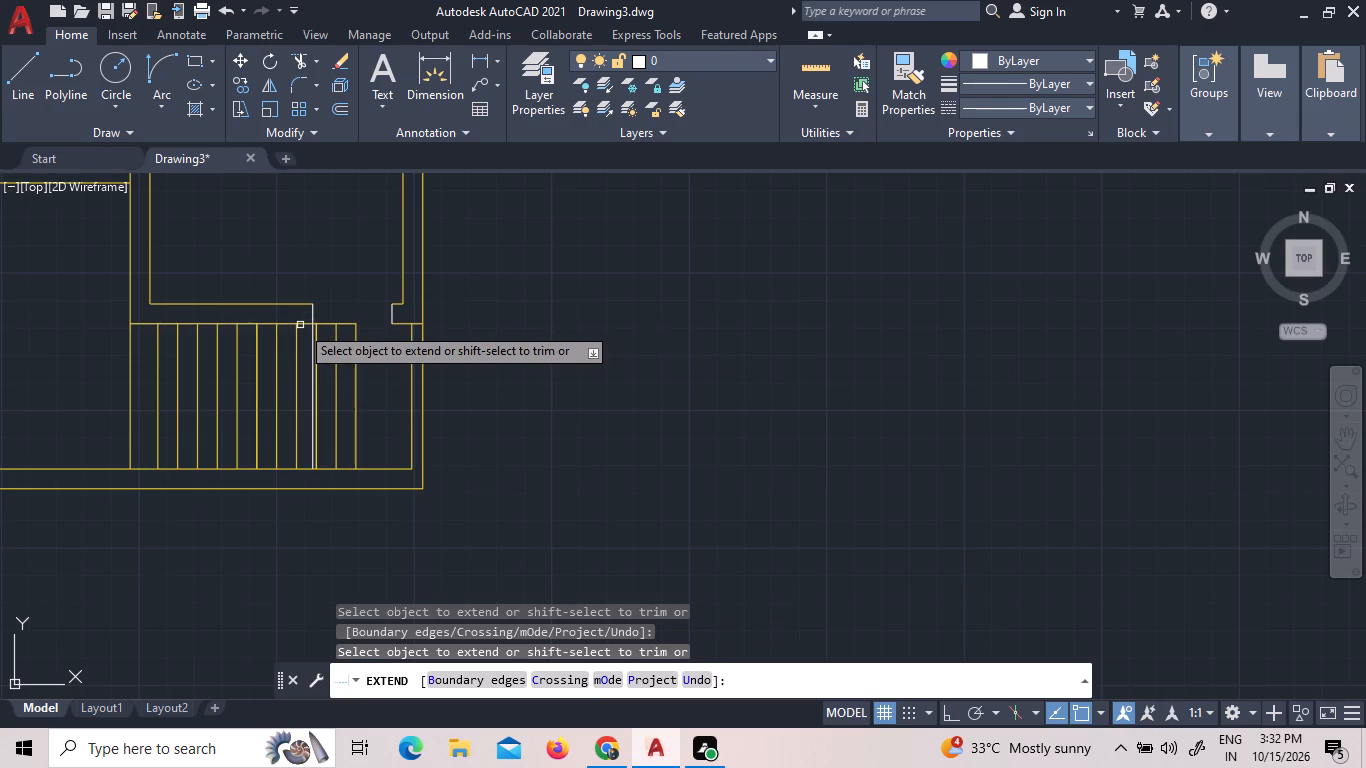
left_click(295, 321)
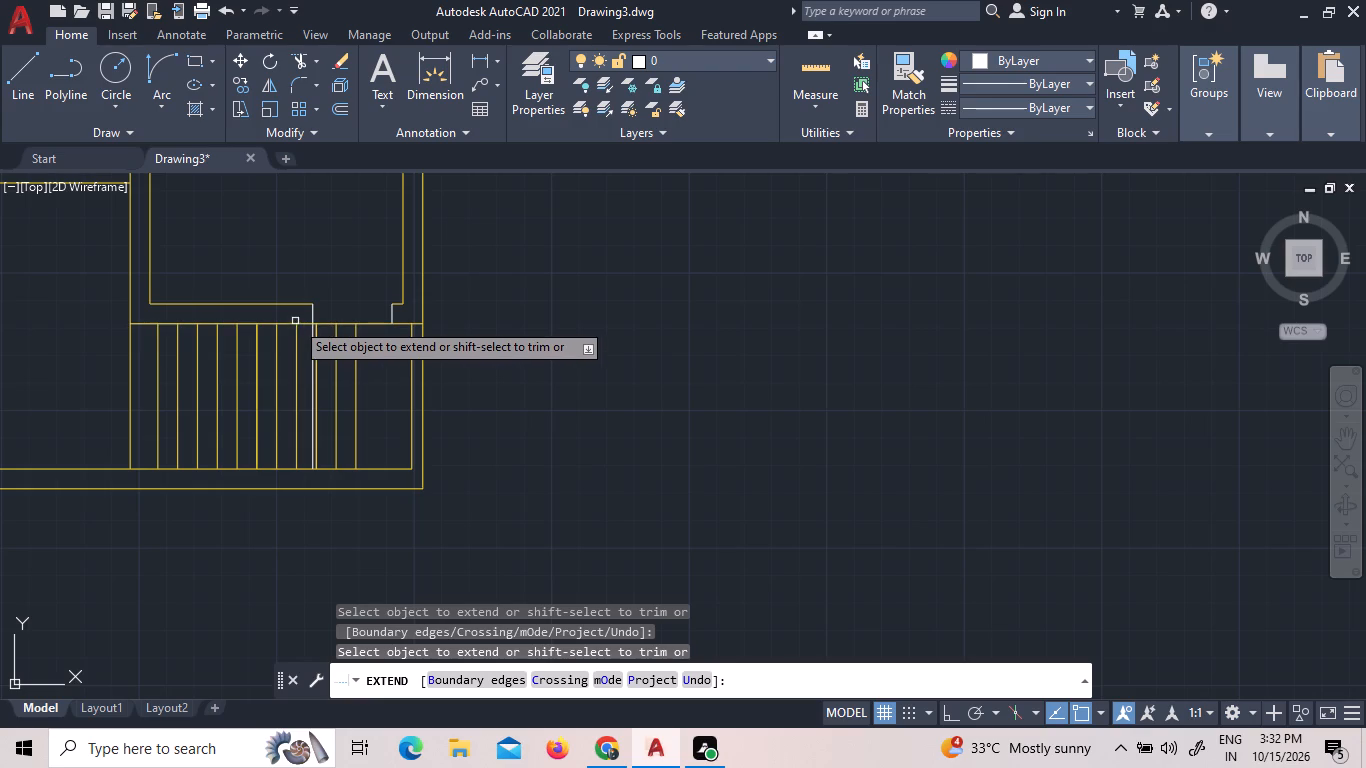
right_click(611, 346)
left_click(637, 363)
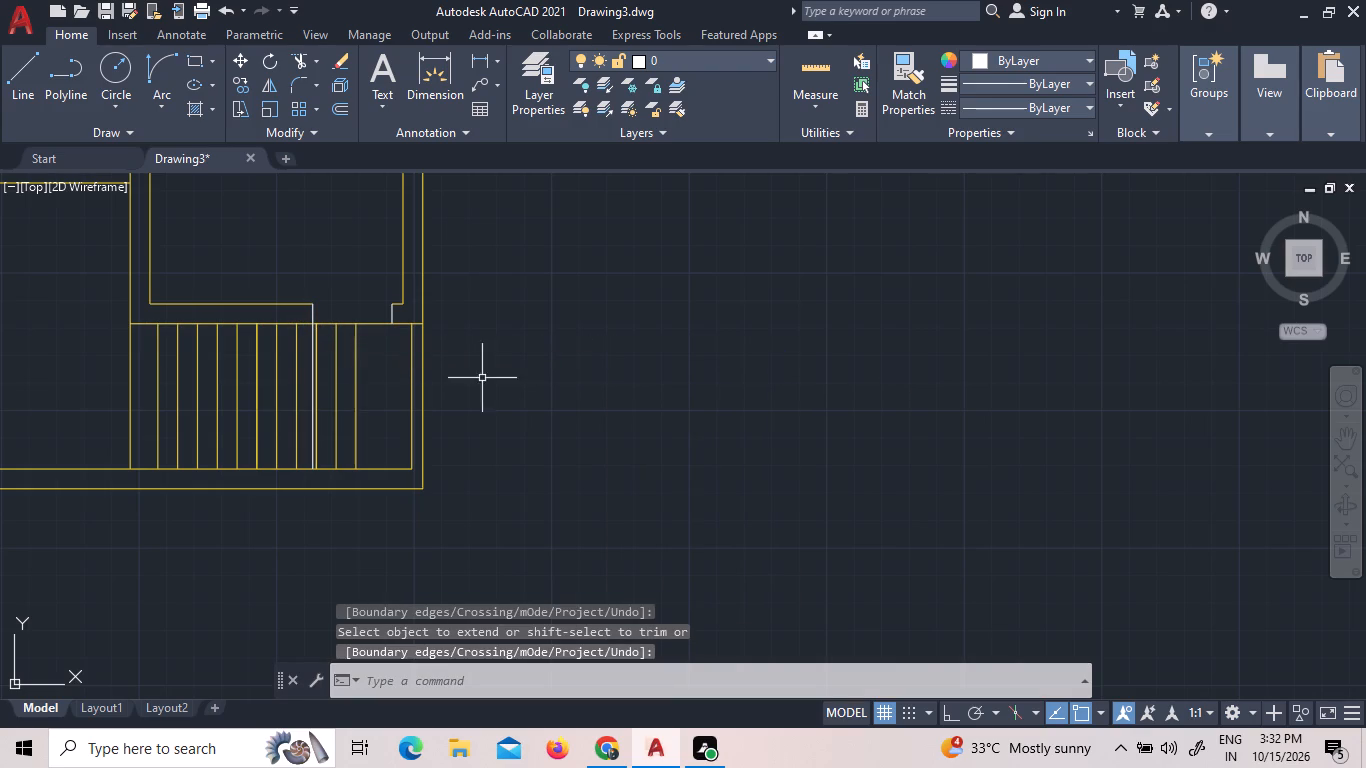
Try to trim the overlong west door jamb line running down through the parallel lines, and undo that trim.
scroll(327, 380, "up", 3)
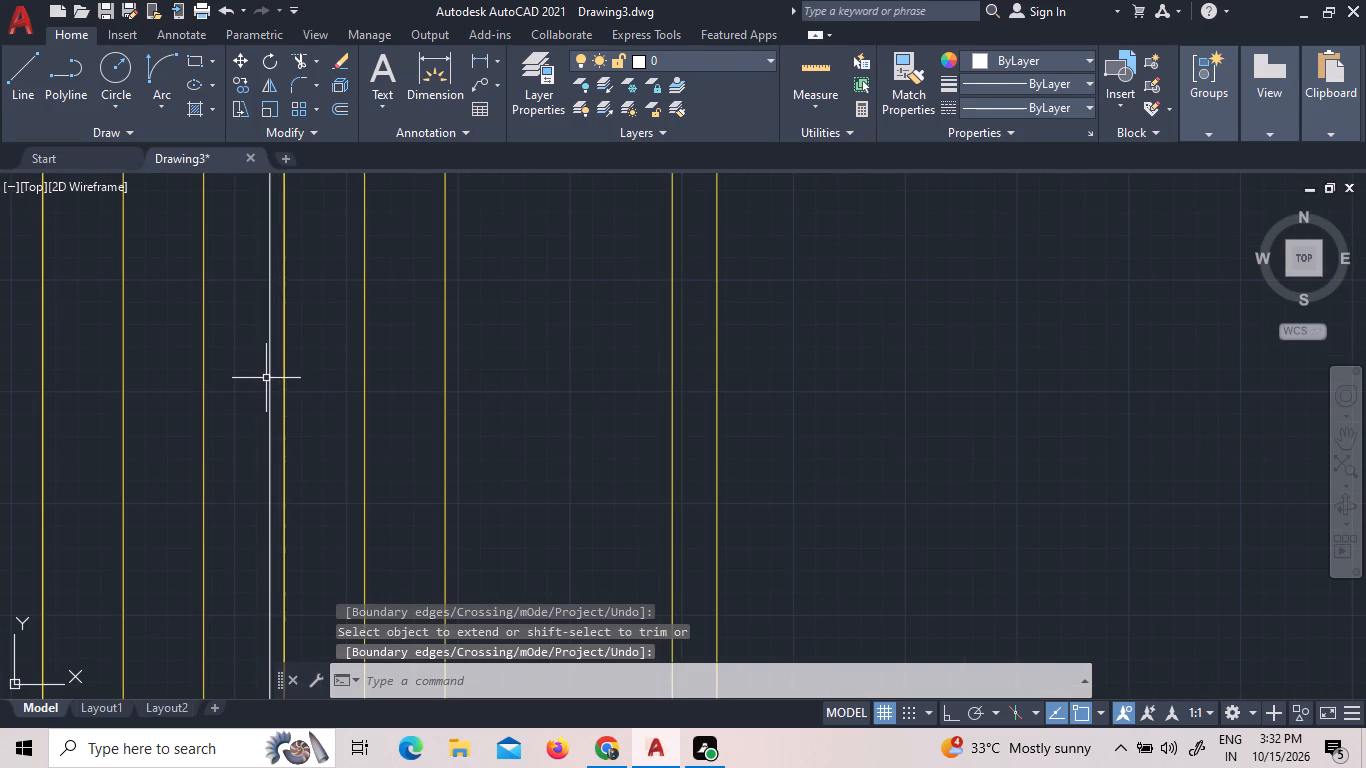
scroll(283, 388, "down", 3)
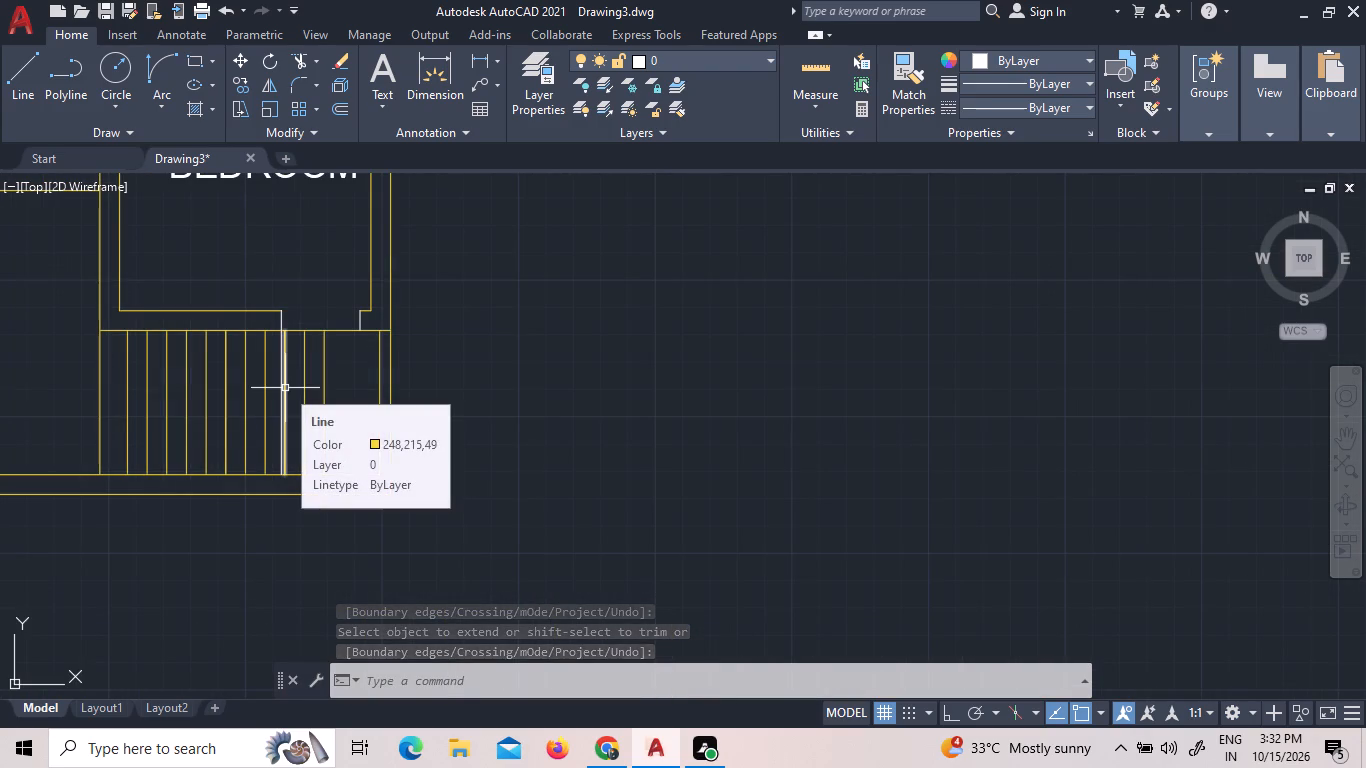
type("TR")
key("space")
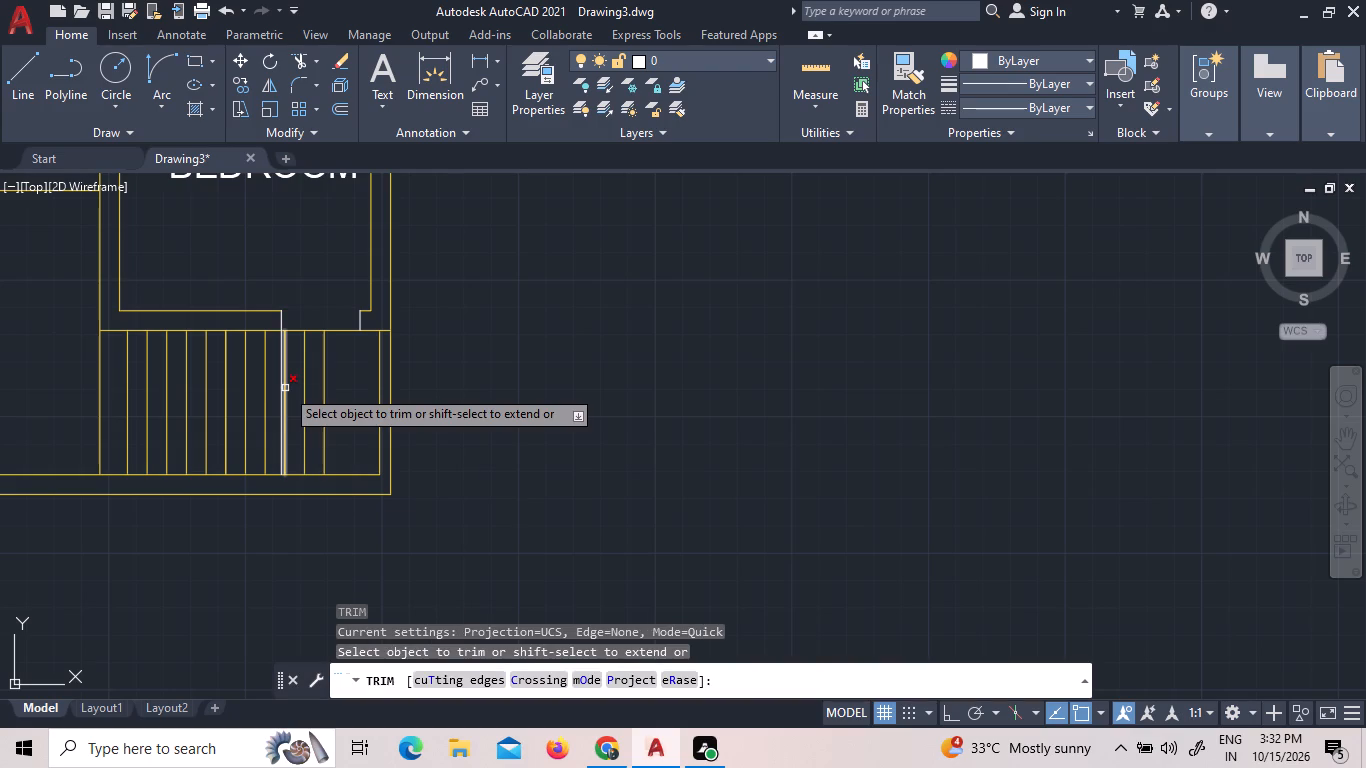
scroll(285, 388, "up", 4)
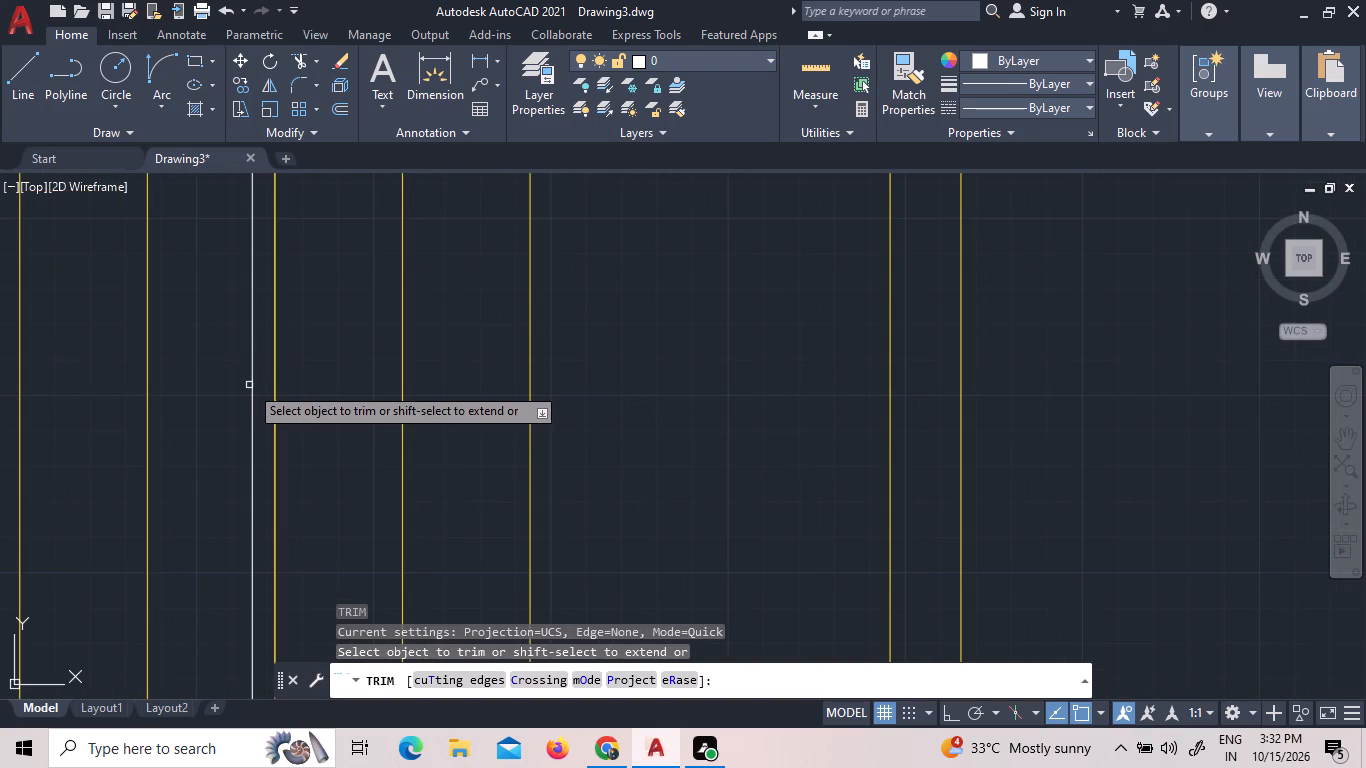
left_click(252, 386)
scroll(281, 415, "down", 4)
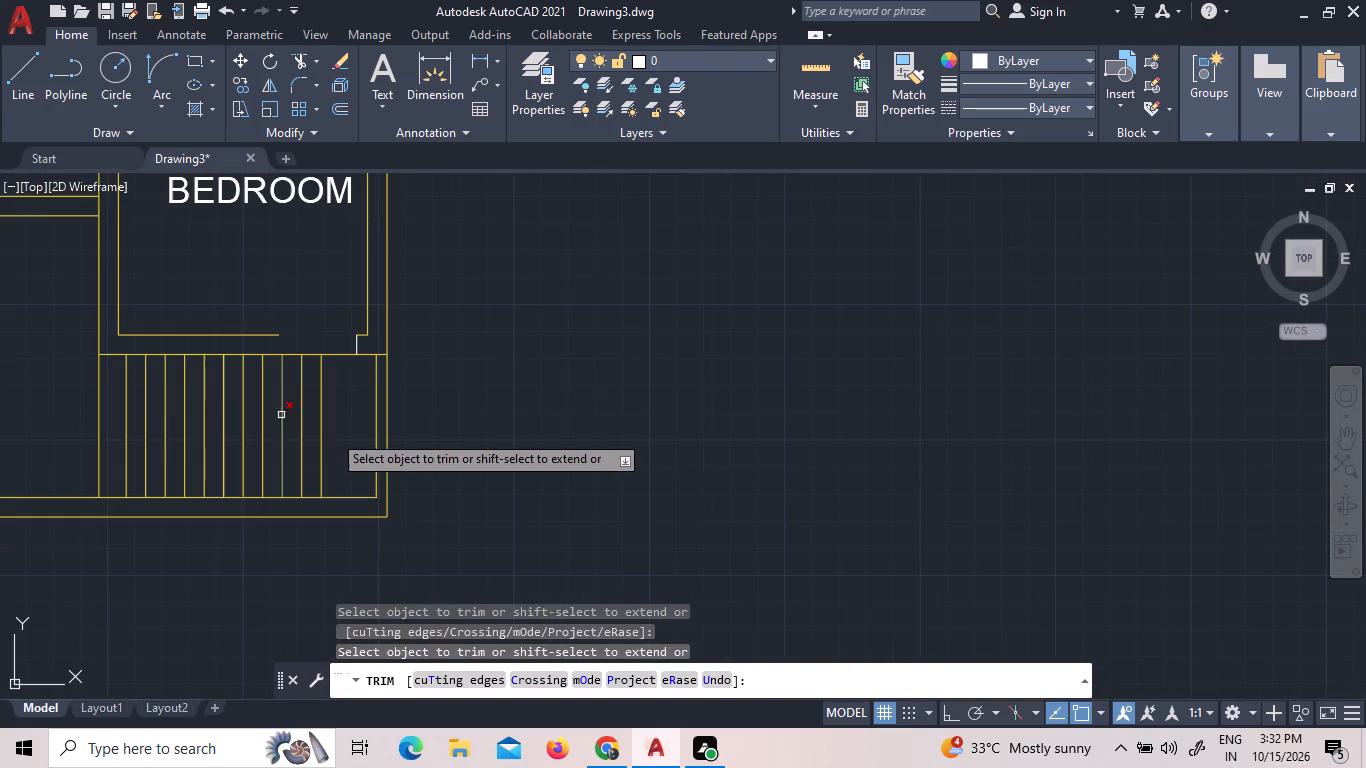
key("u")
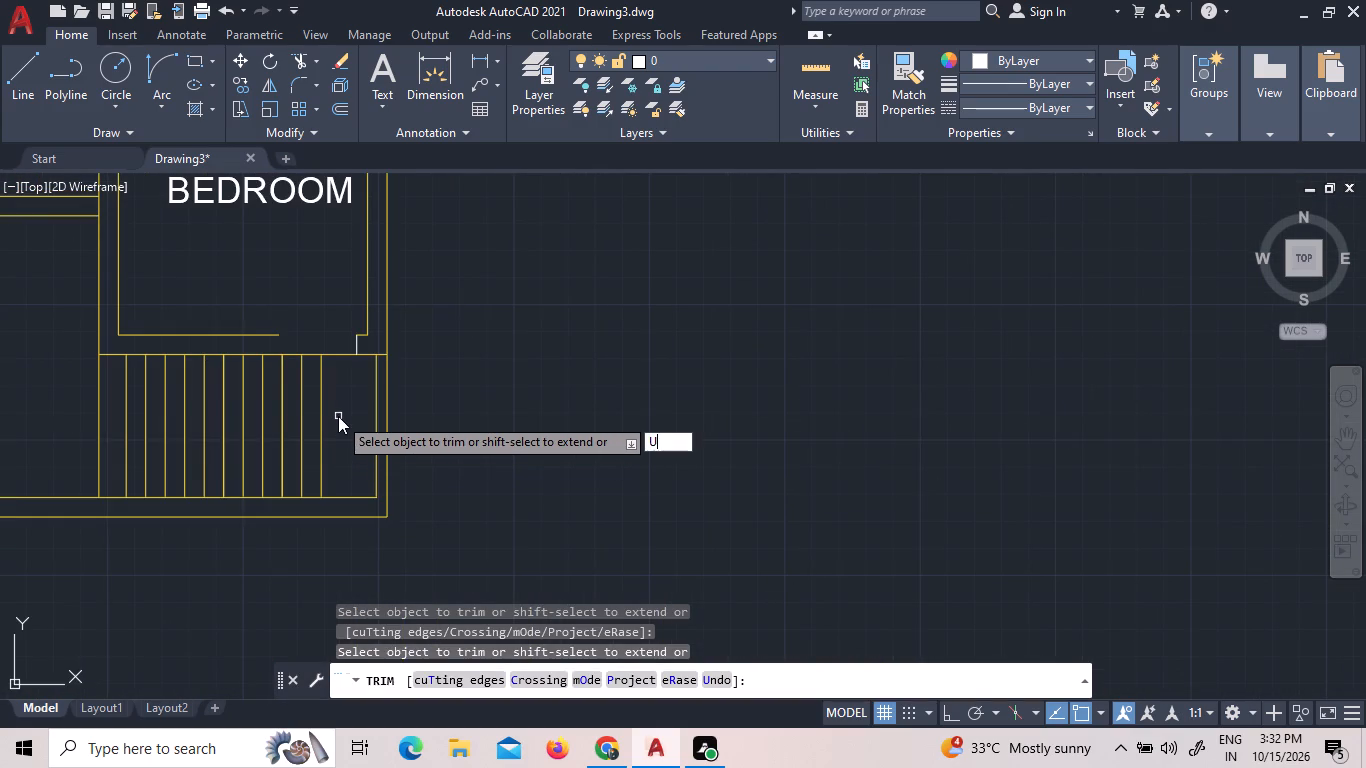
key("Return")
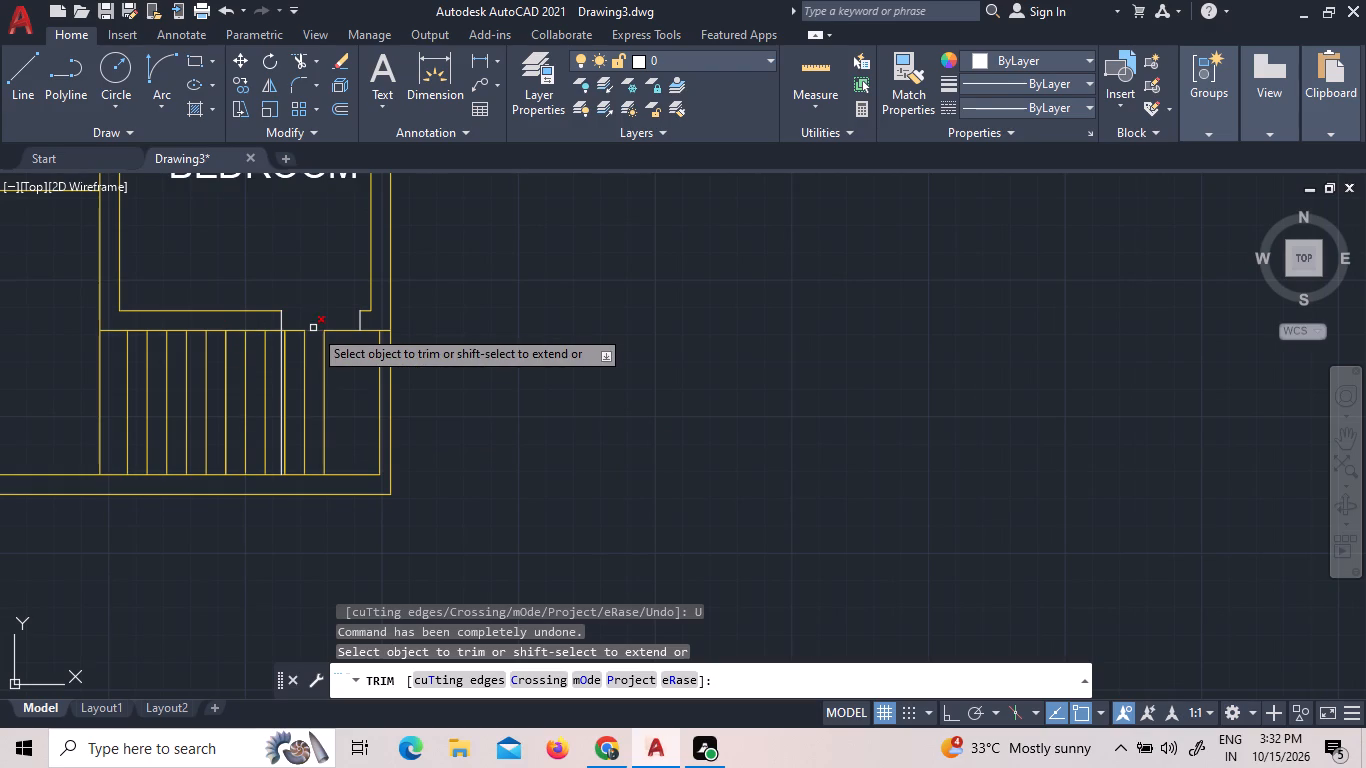
Trim the overlong west door jamb line below the lower bedroom's south wall, where it runs down through the parallel lines.
scroll(313, 328, "up", 2)
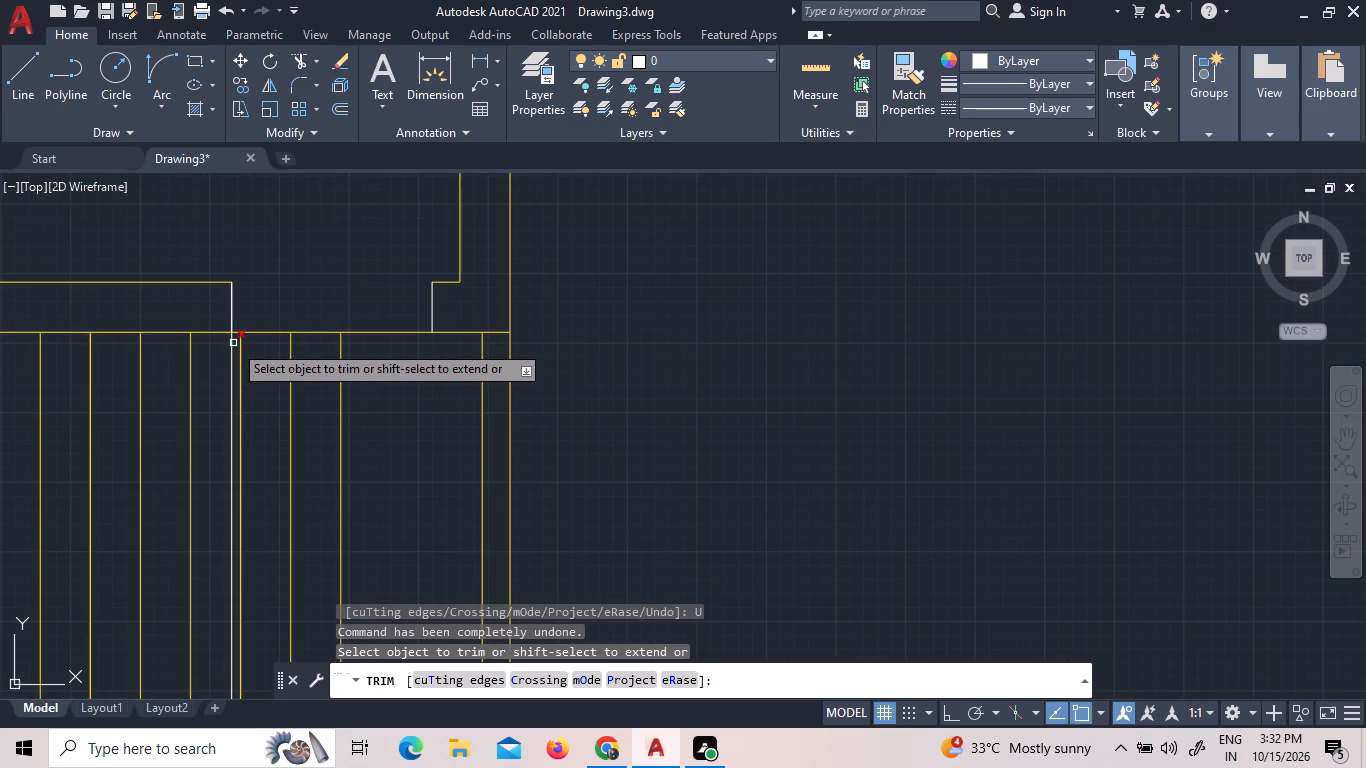
left_click(233, 343)
With Ortho on, draw a horizontal line about 8'-7" long from the easternmost stair line's midpoint west to the stair space's west wall.
scroll(307, 345, "down", 5)
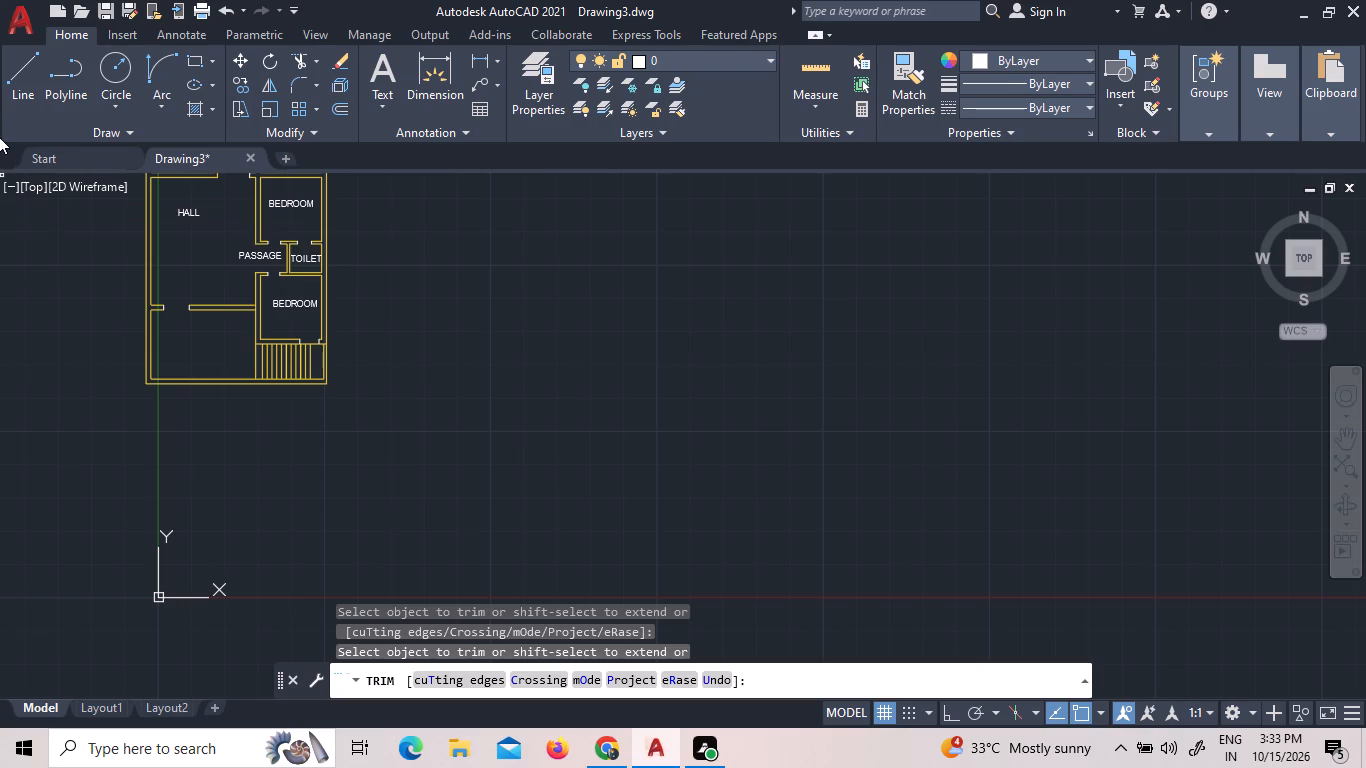
scroll(243, 389, "up", 2)
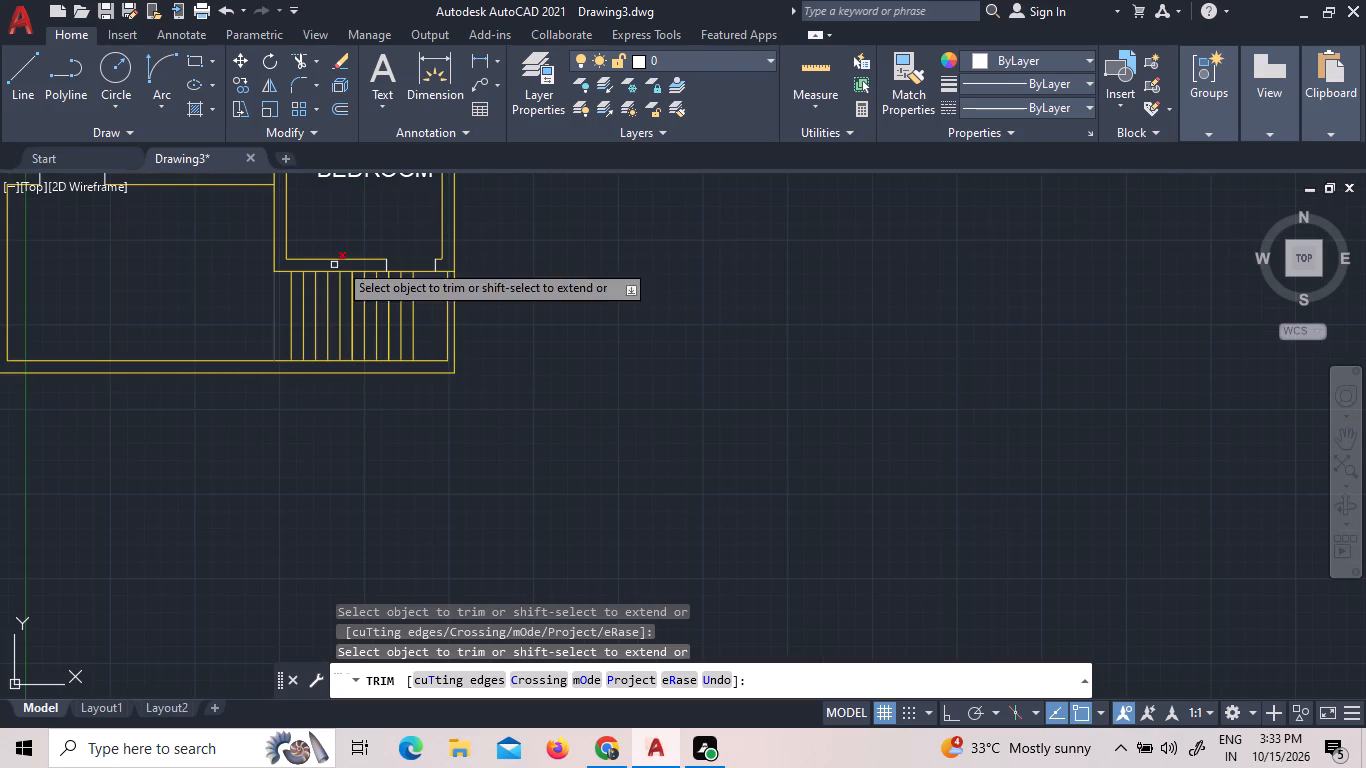
left_click(33, 101)
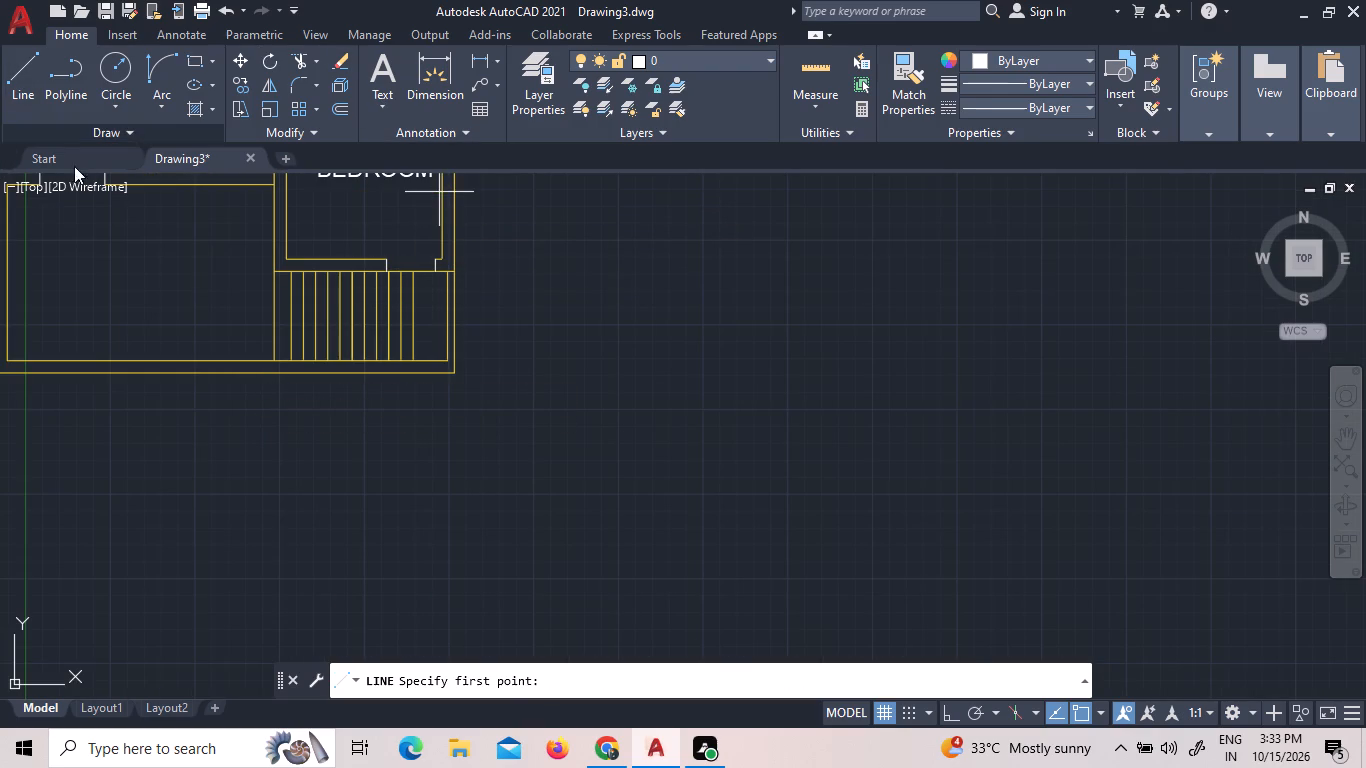
scroll(204, 277, "down", 2)
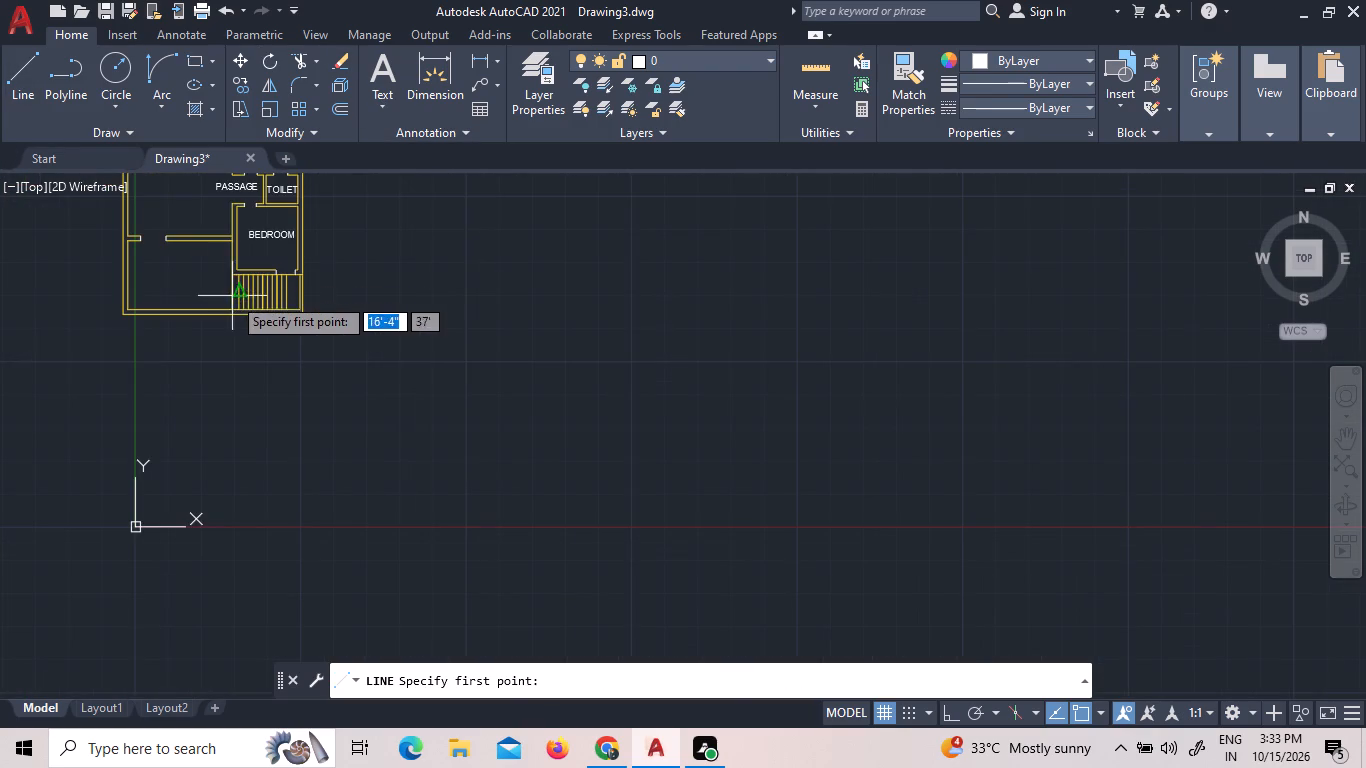
scroll(238, 280, "up", 3)
scroll(410, 346, "up", 2)
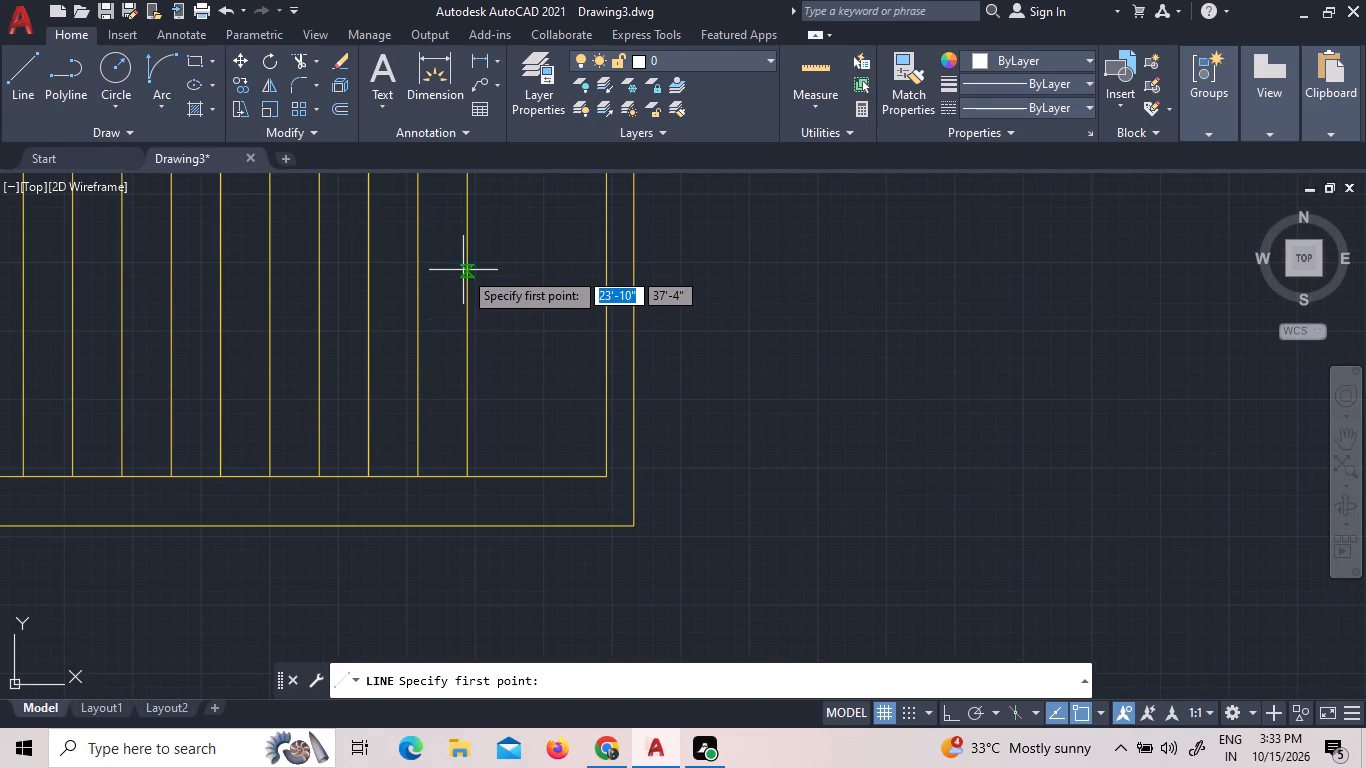
scroll(458, 345, "down", 2)
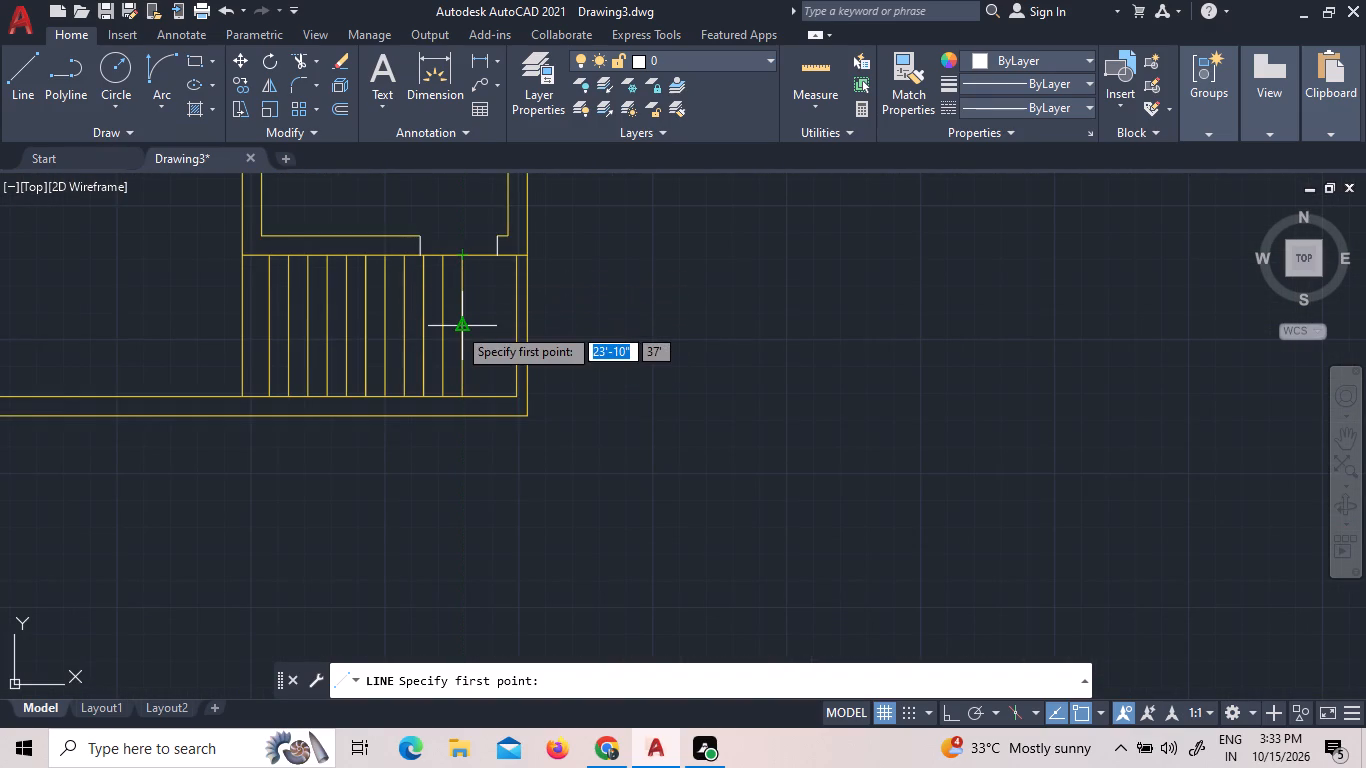
left_click(457, 326)
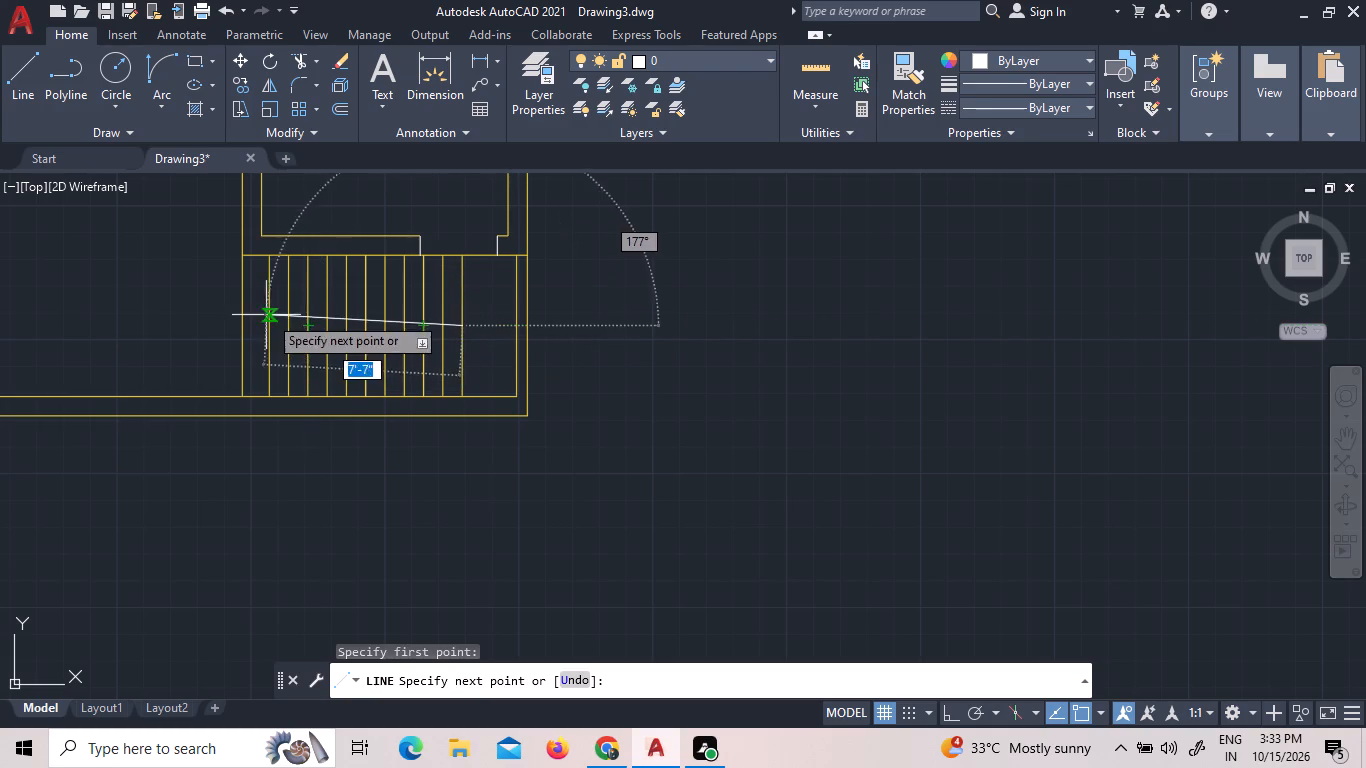
scroll(229, 326, "up", 3)
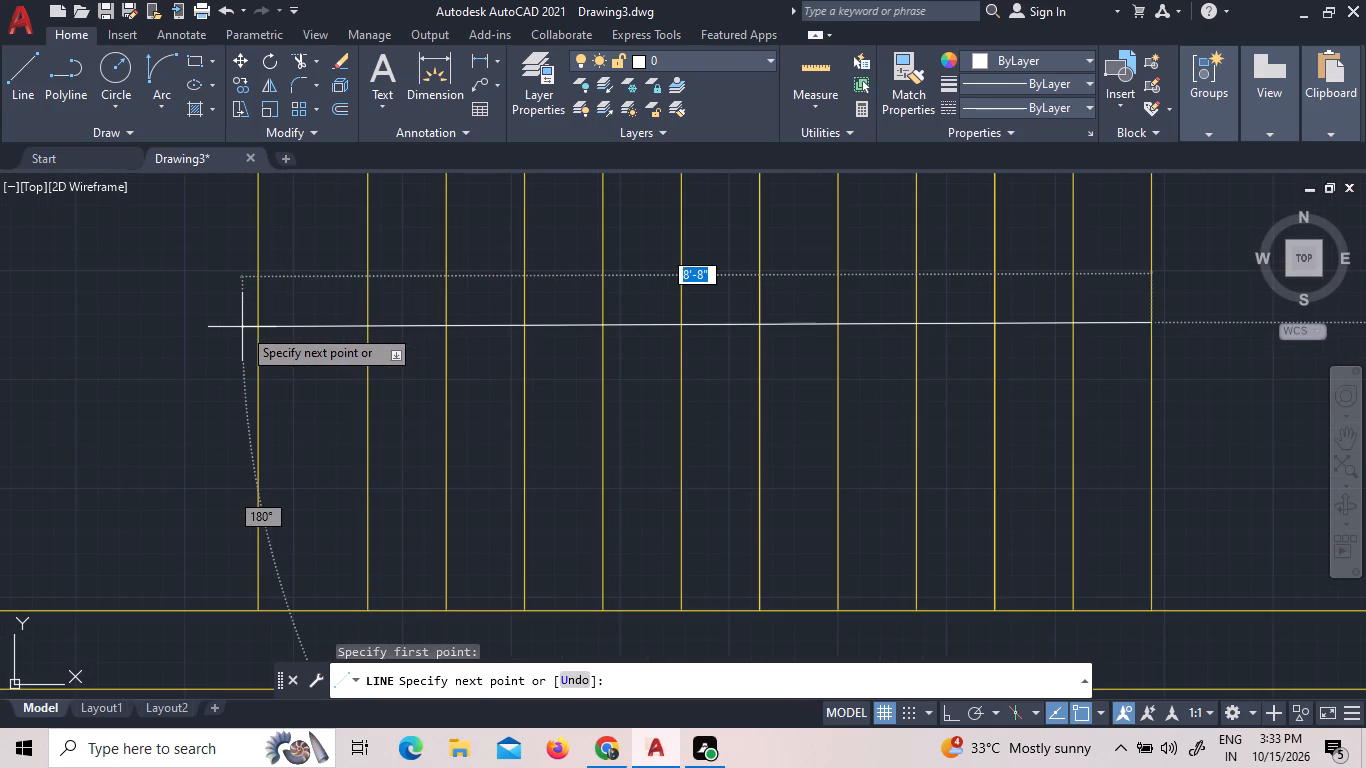
key("F8")
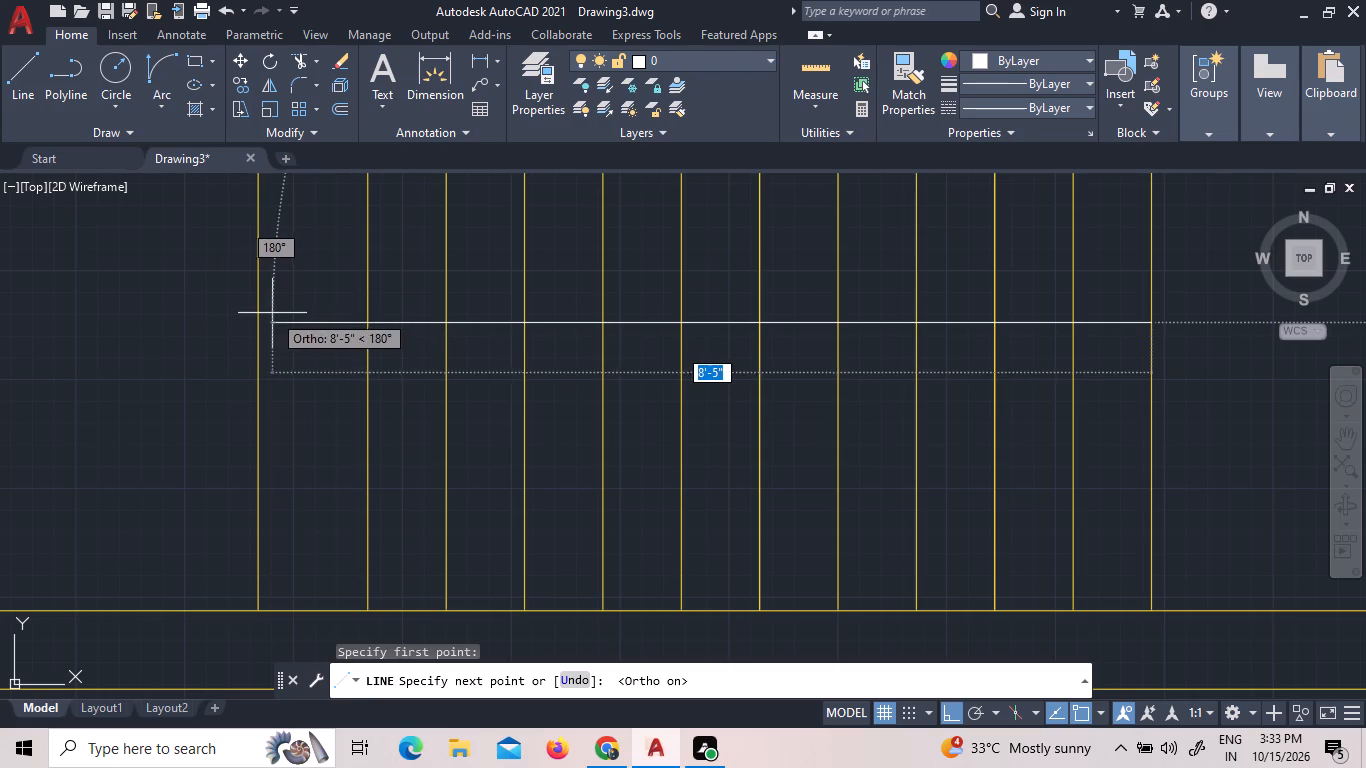
scroll(261, 325, "up", 2)
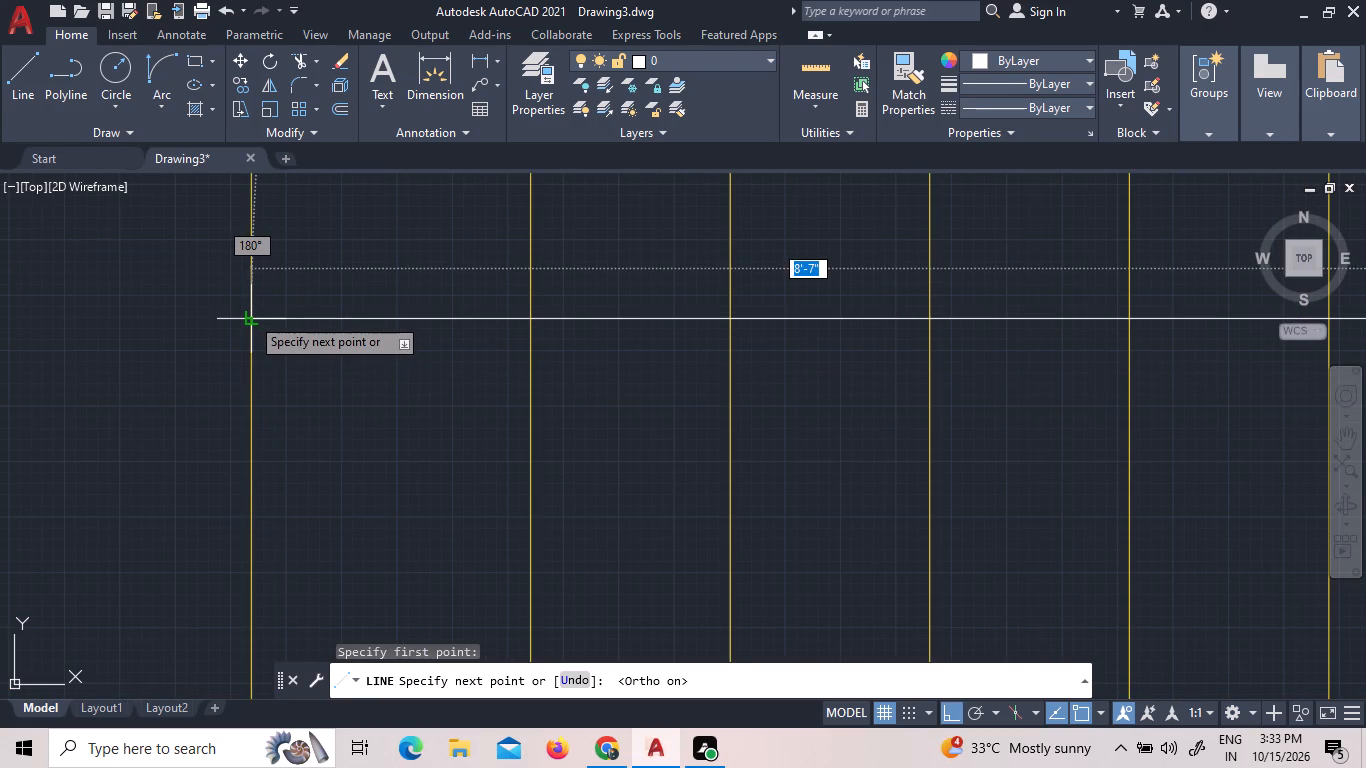
left_click(250, 316)
right_click(281, 351)
left_click(301, 368)
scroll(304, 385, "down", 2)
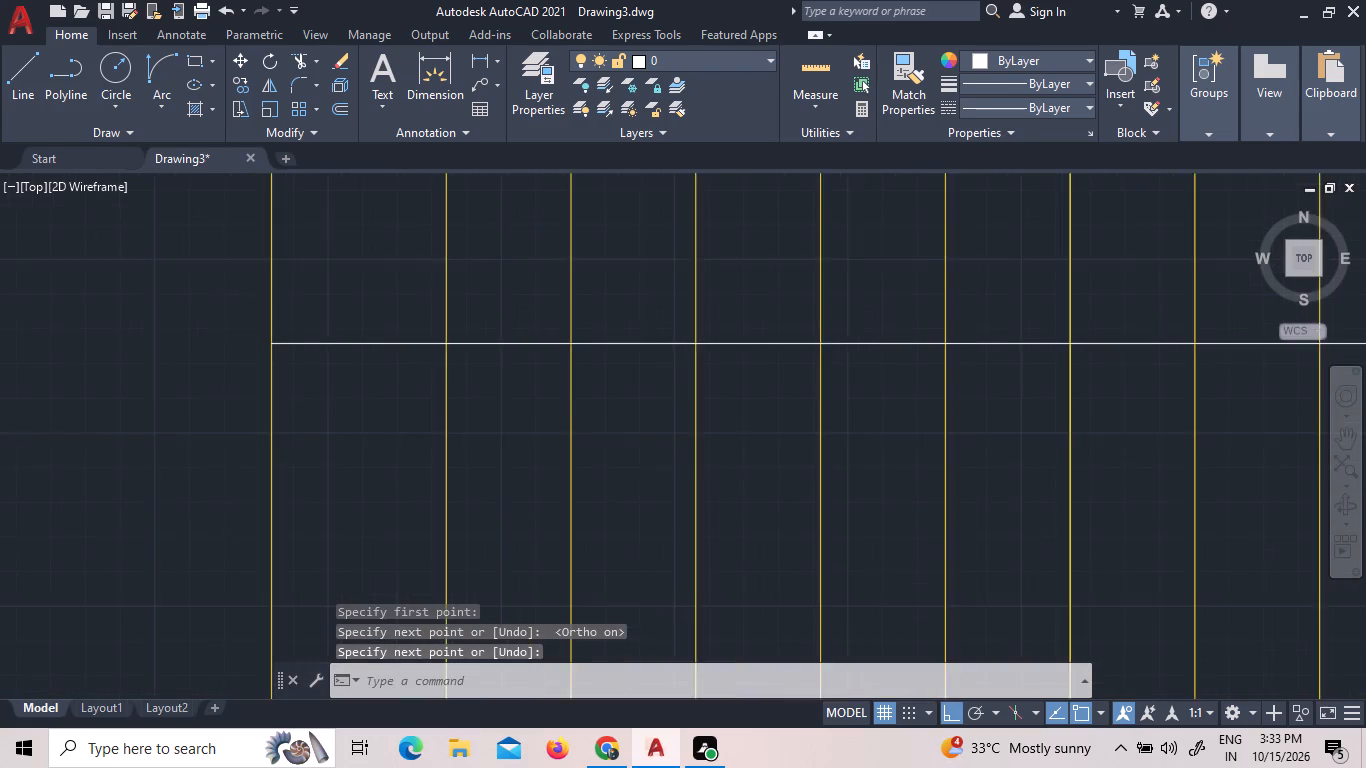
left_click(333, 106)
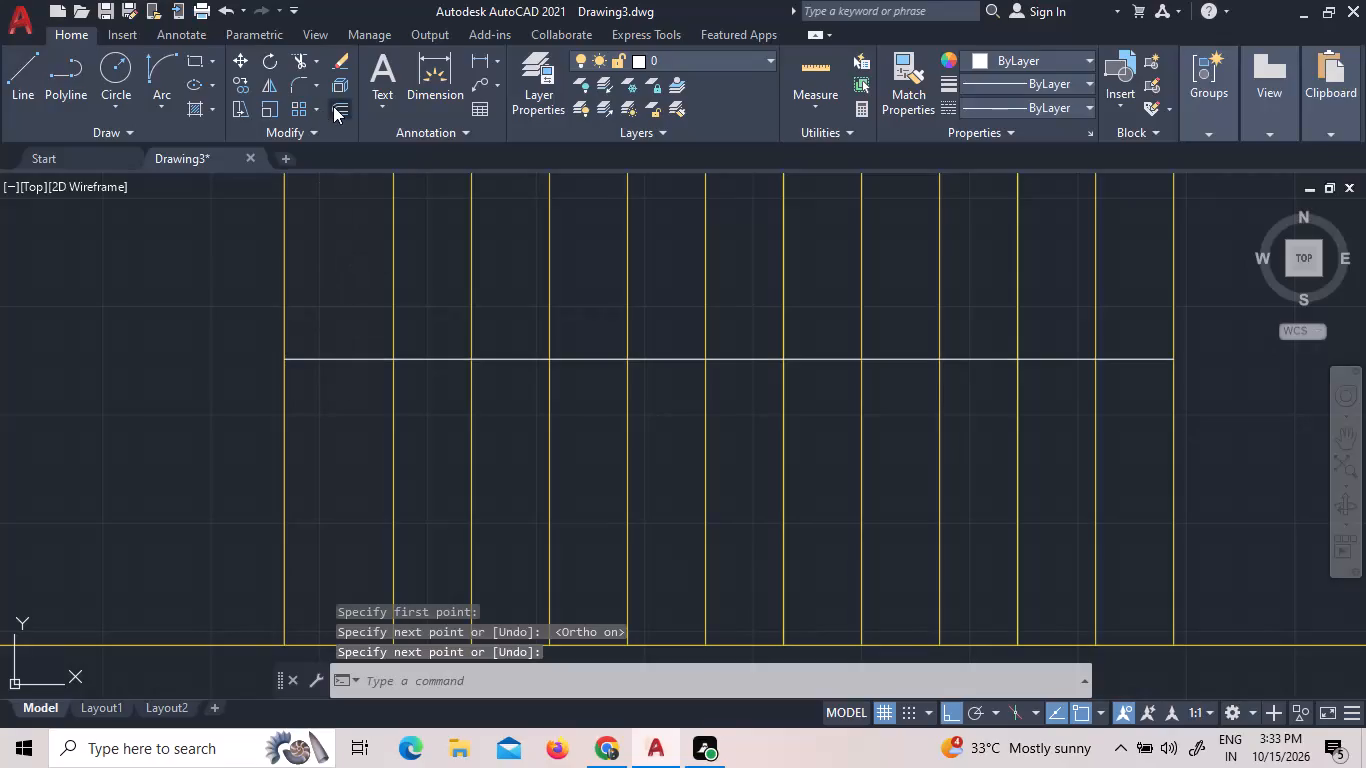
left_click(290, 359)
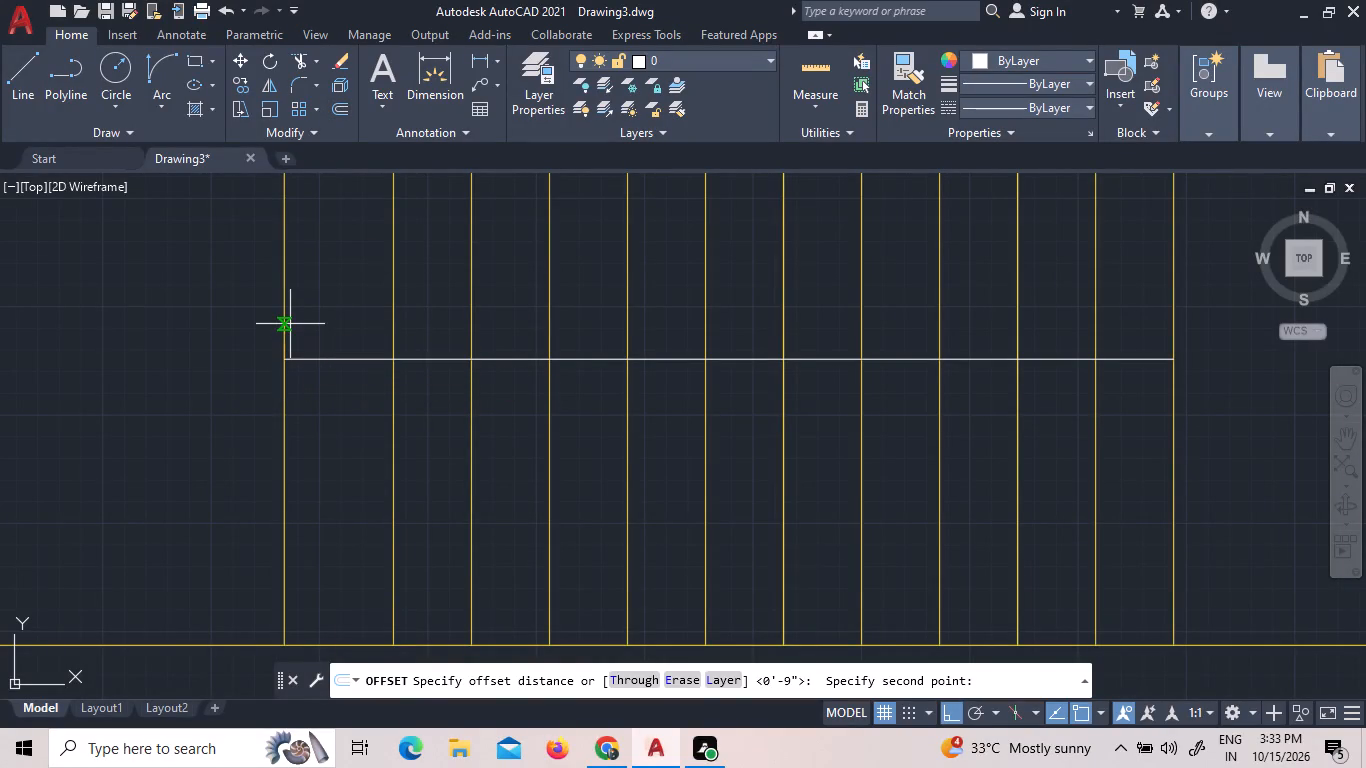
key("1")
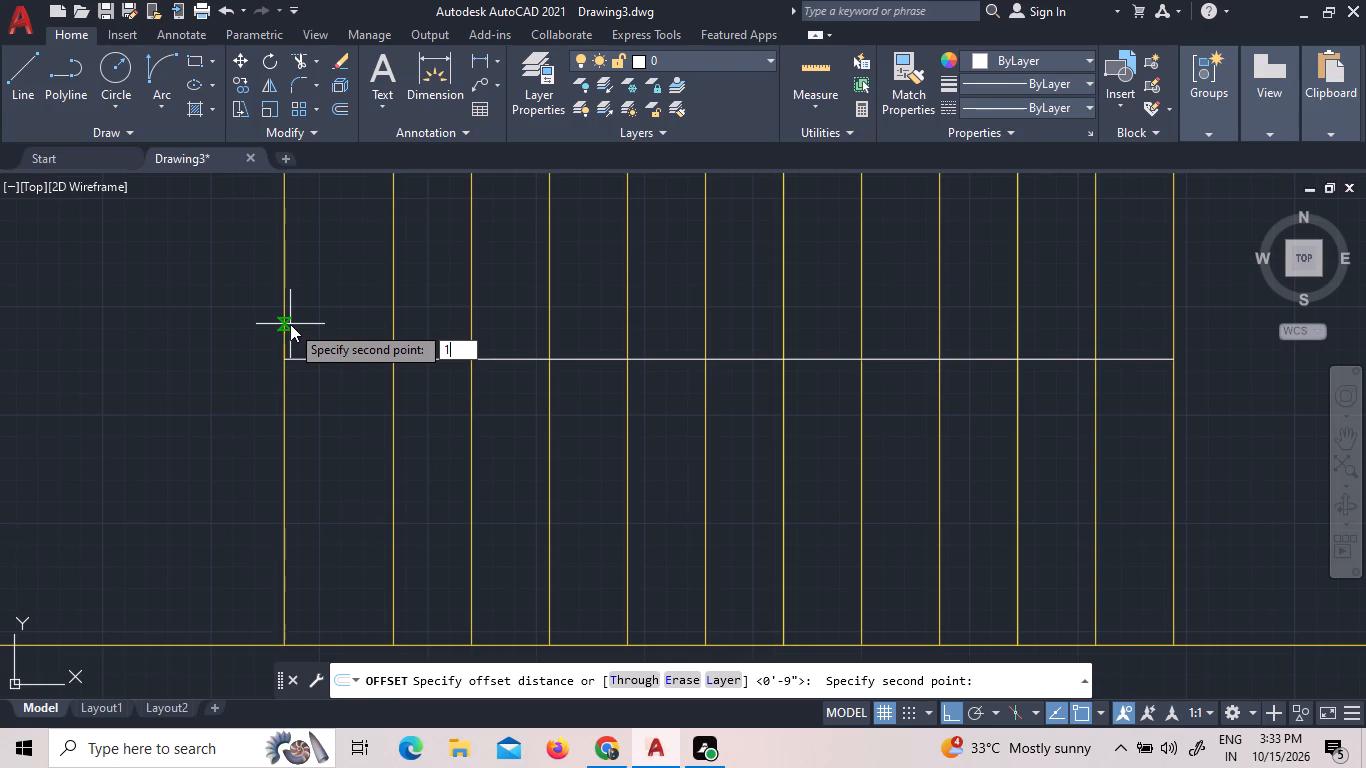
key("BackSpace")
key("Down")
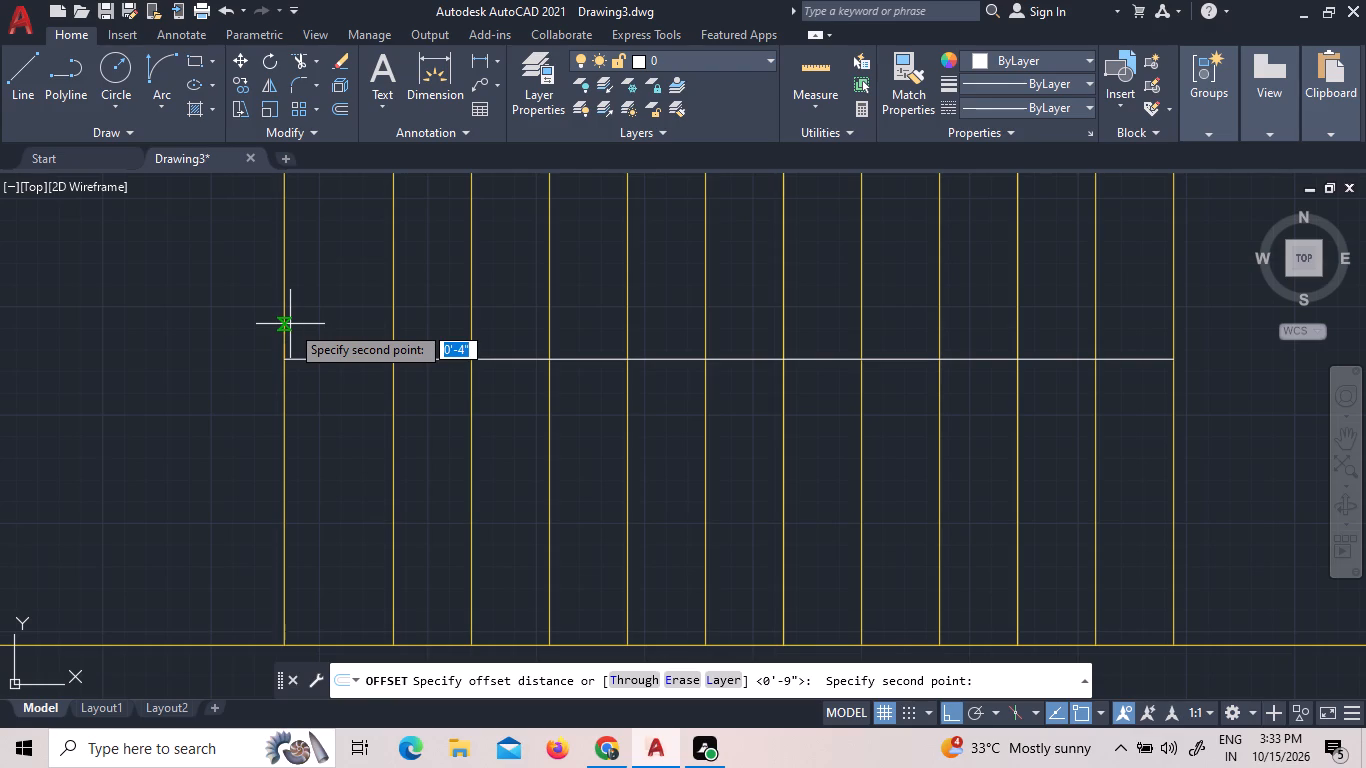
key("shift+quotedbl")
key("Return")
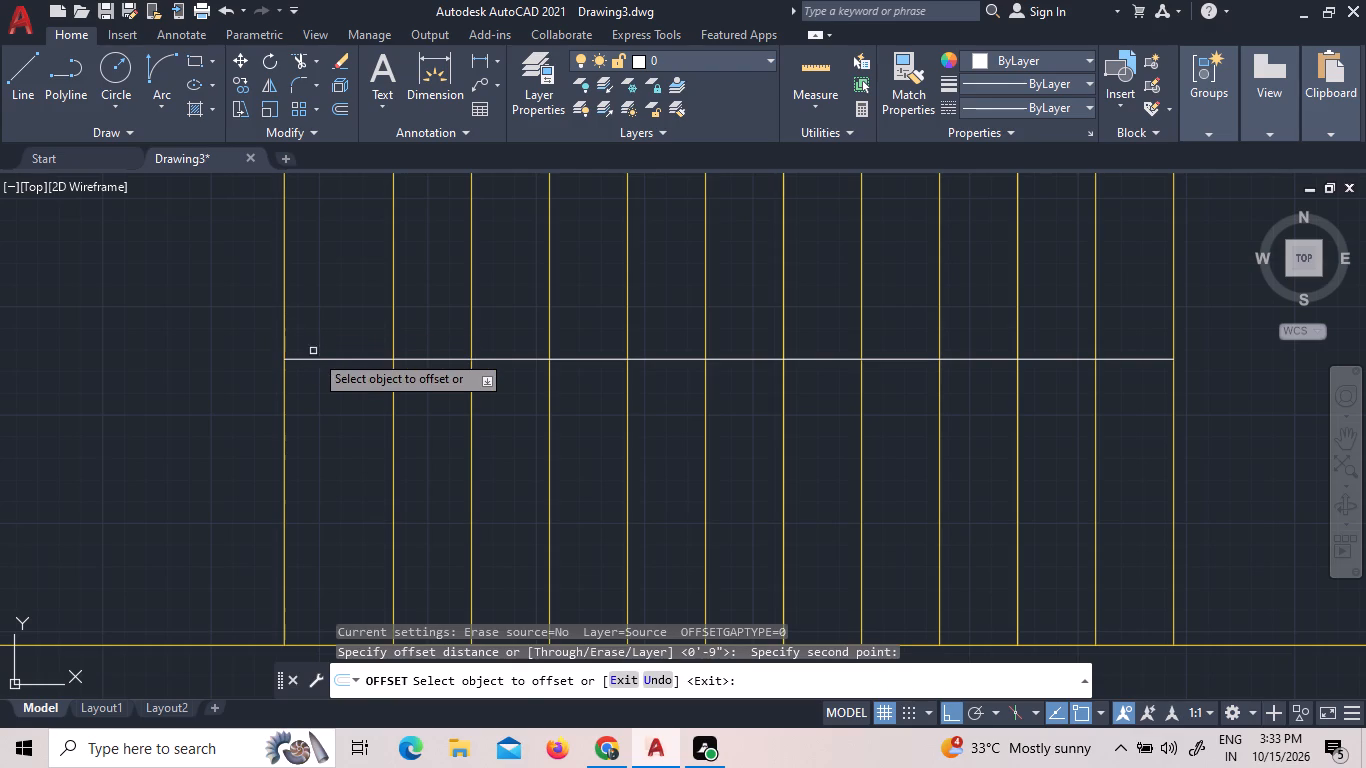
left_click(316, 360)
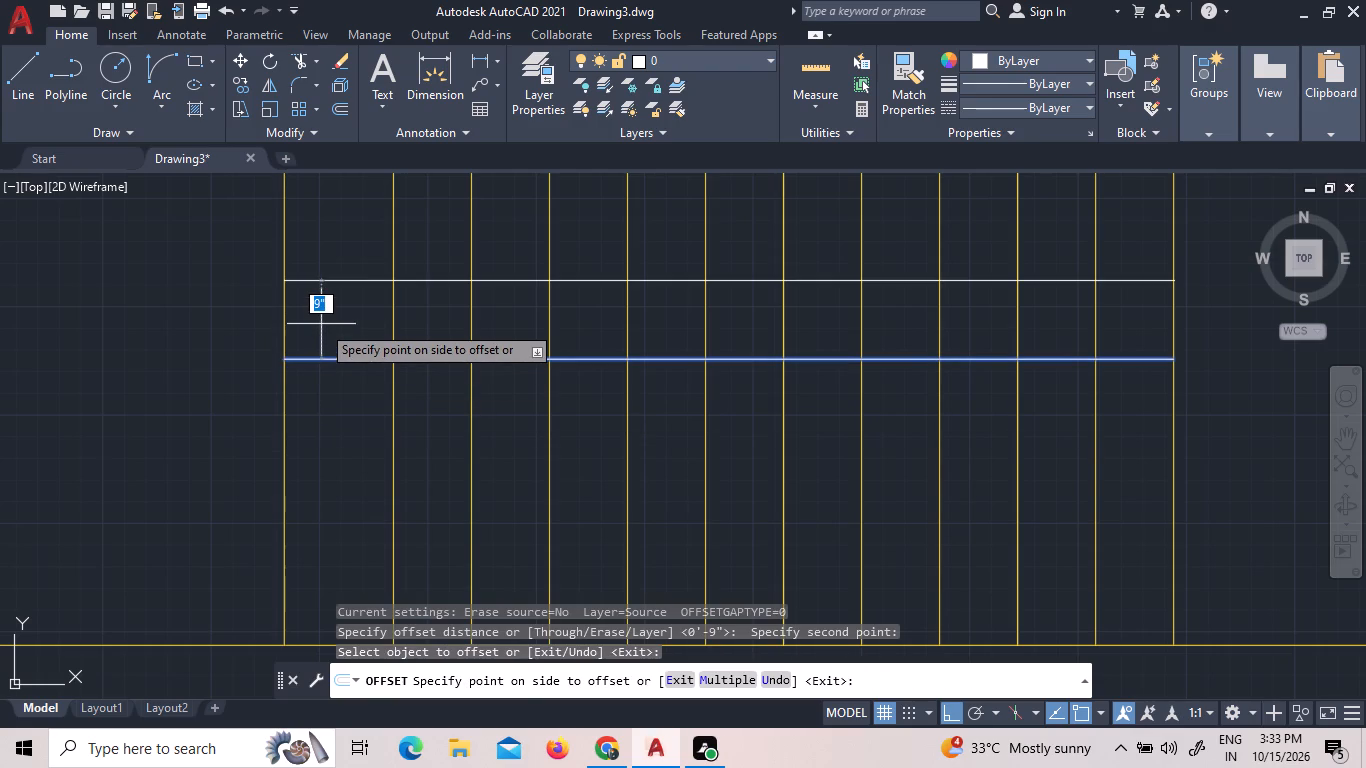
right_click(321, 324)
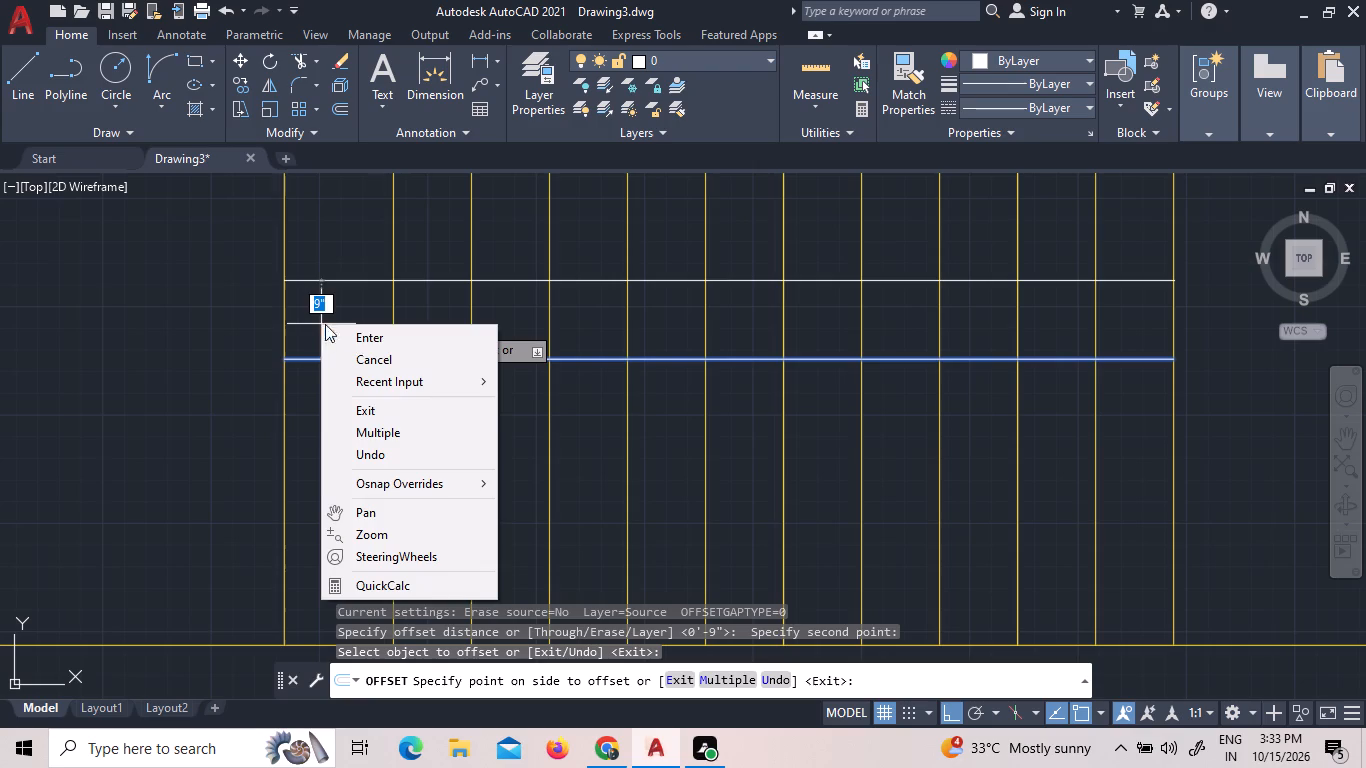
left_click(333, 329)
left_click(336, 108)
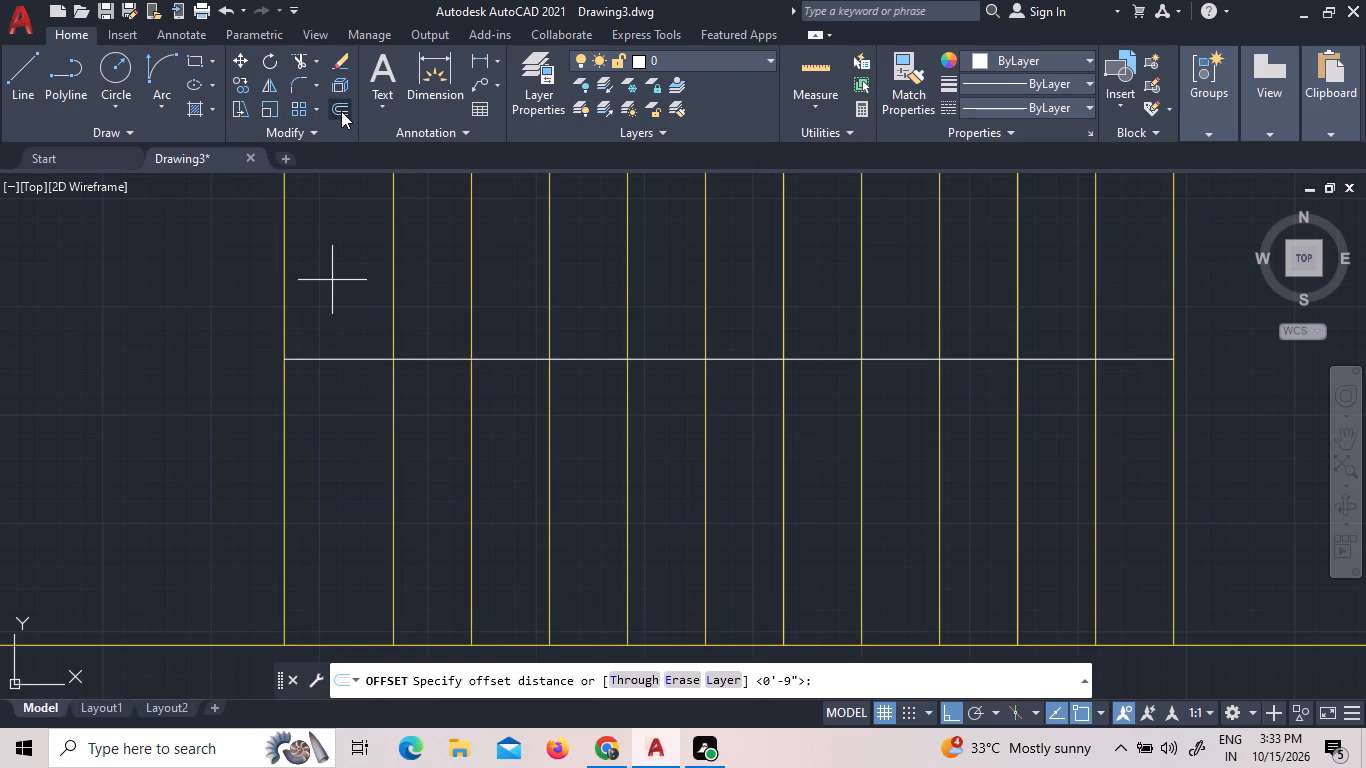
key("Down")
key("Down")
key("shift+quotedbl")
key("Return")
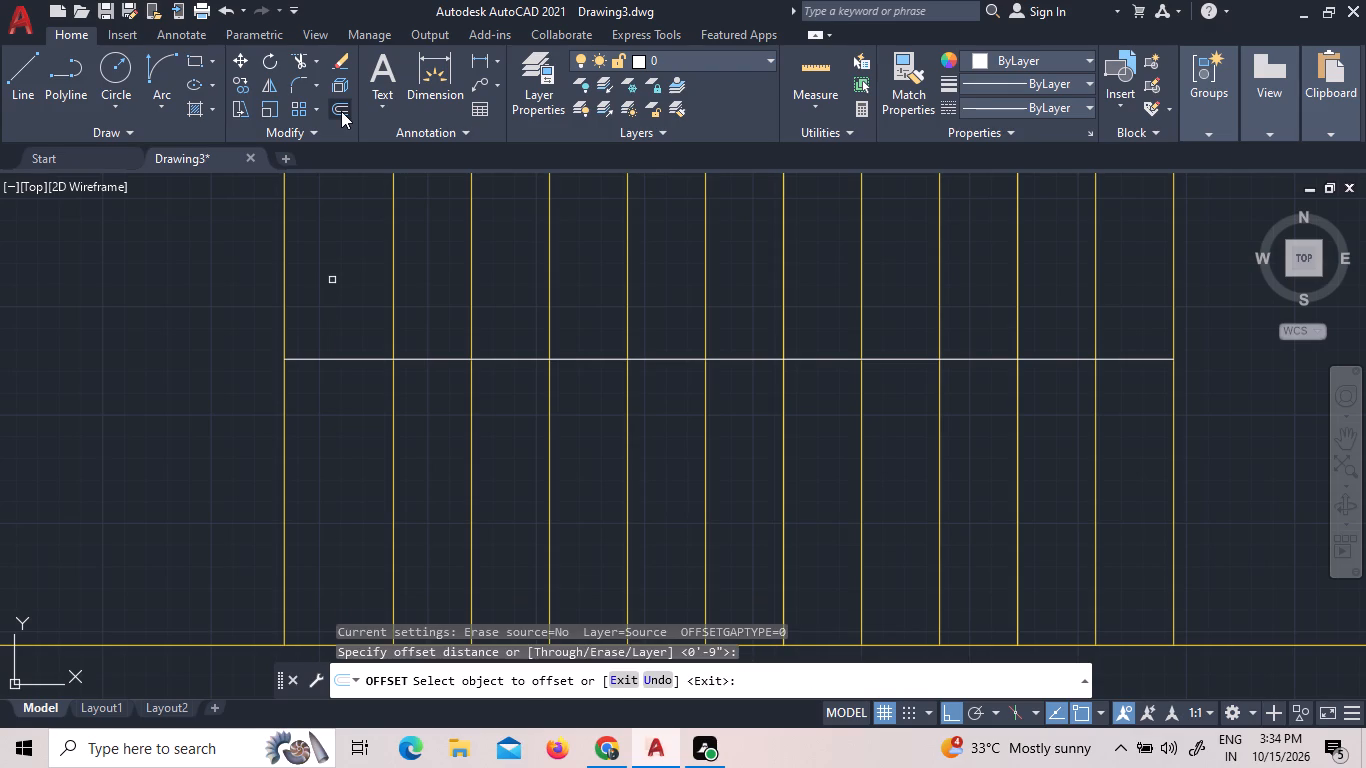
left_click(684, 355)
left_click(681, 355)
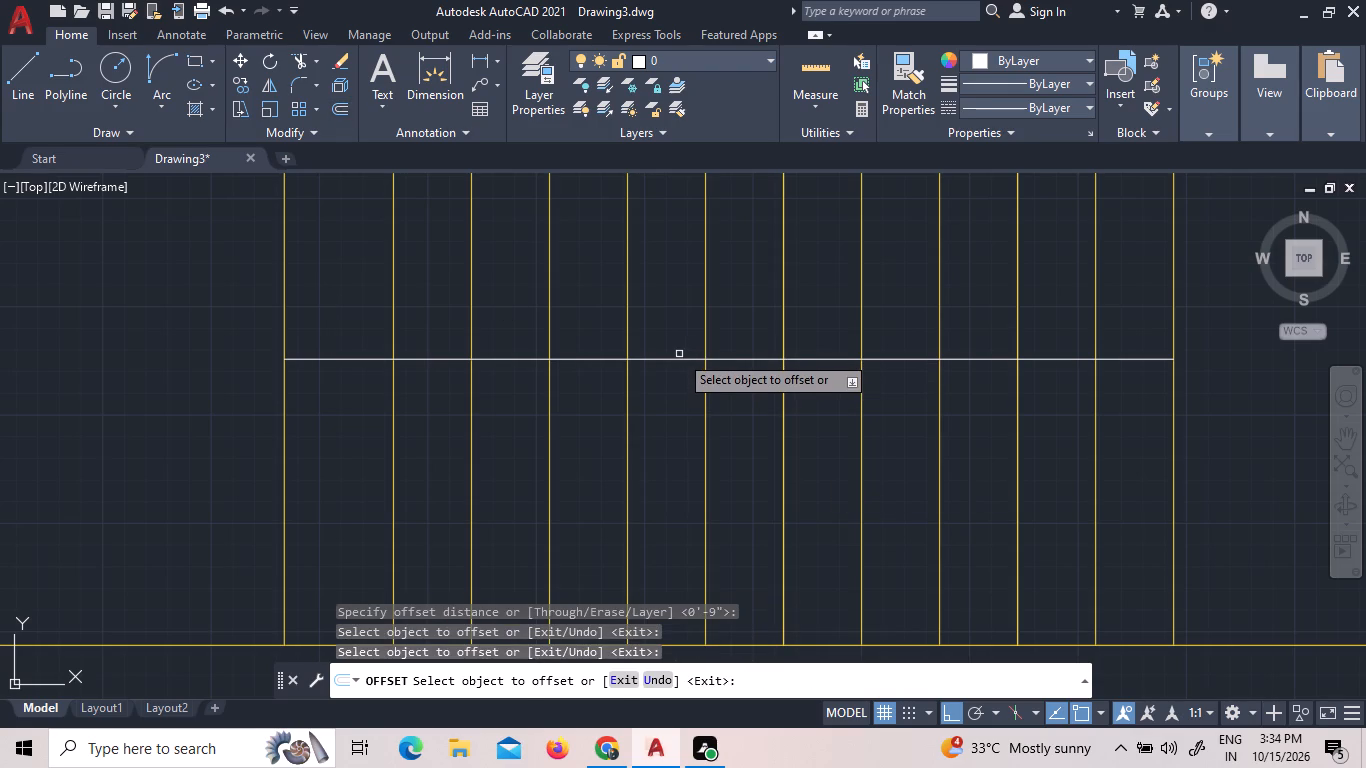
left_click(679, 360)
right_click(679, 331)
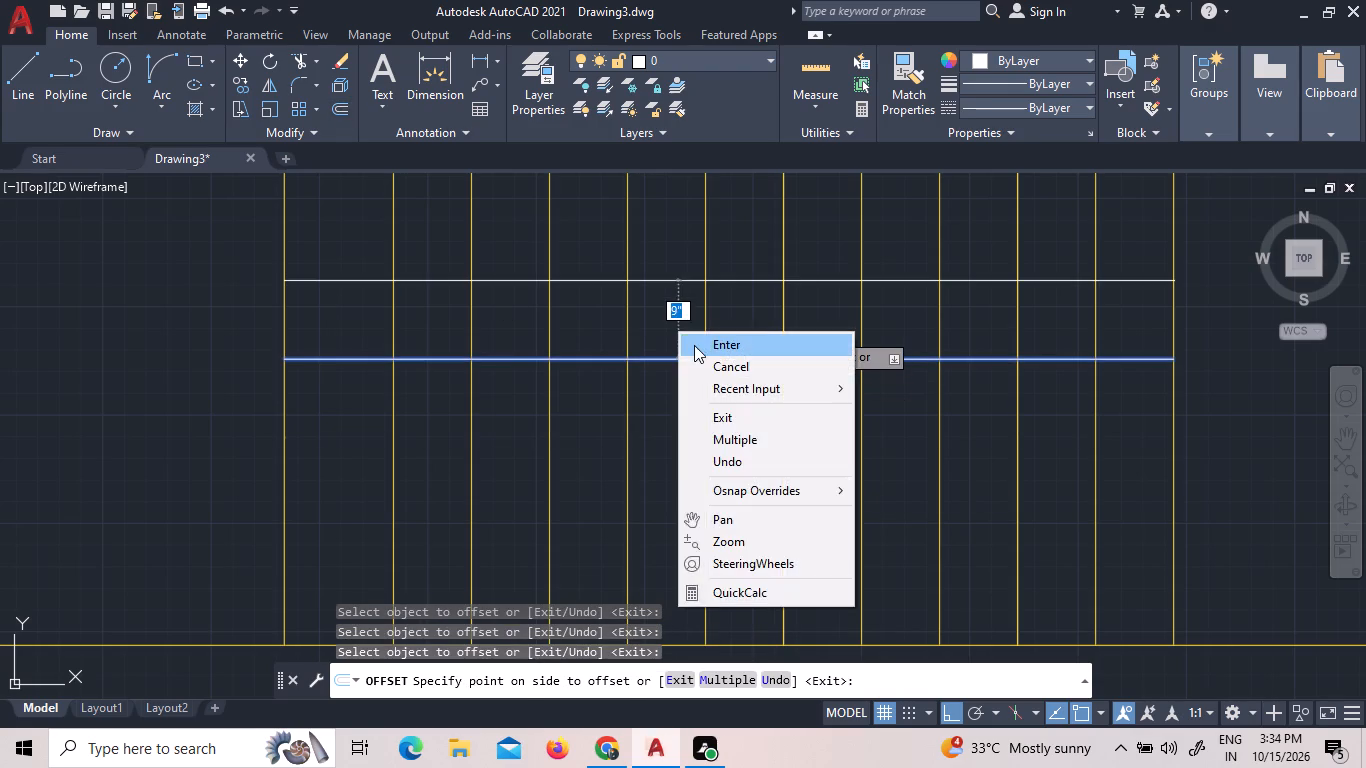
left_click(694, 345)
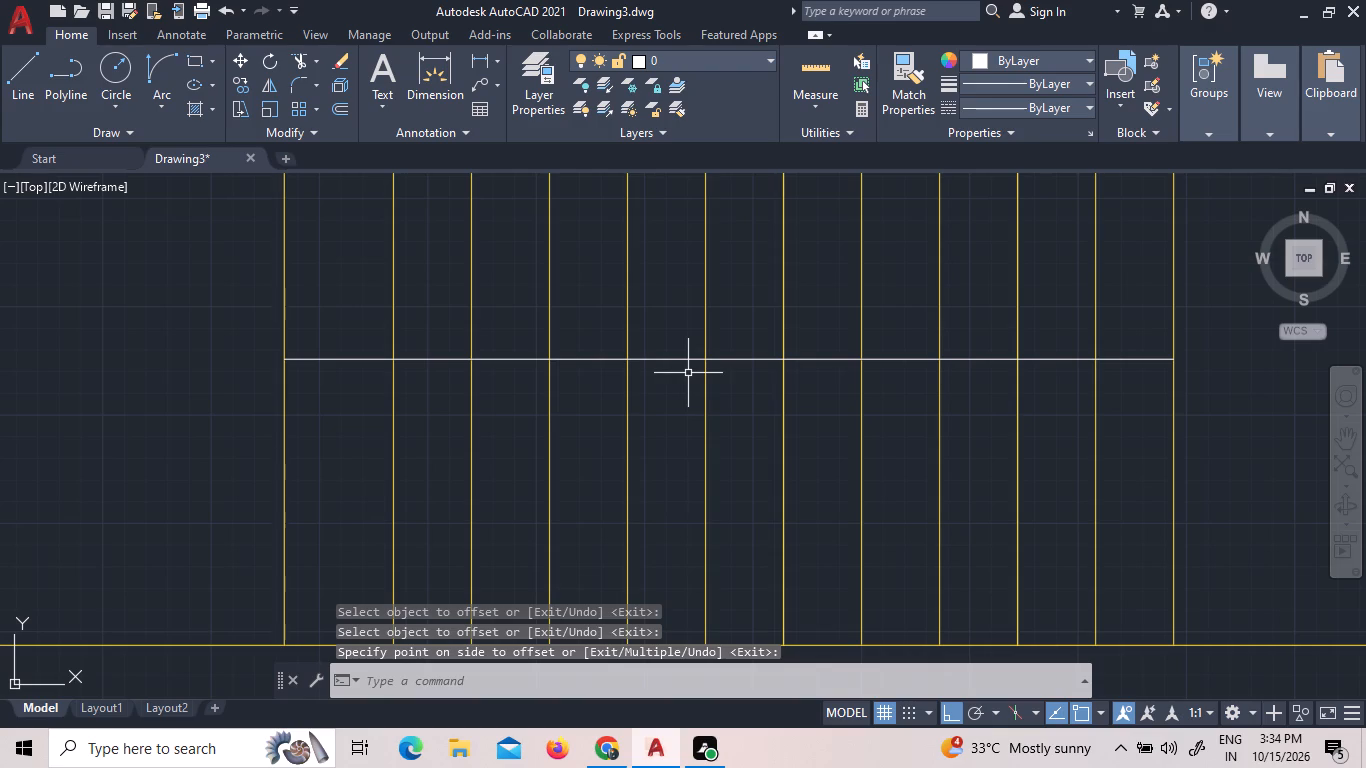
Offset the horizontal line across the middle of the stair lines 2" to its north side.
key("o")
key("Return")
key("Down")
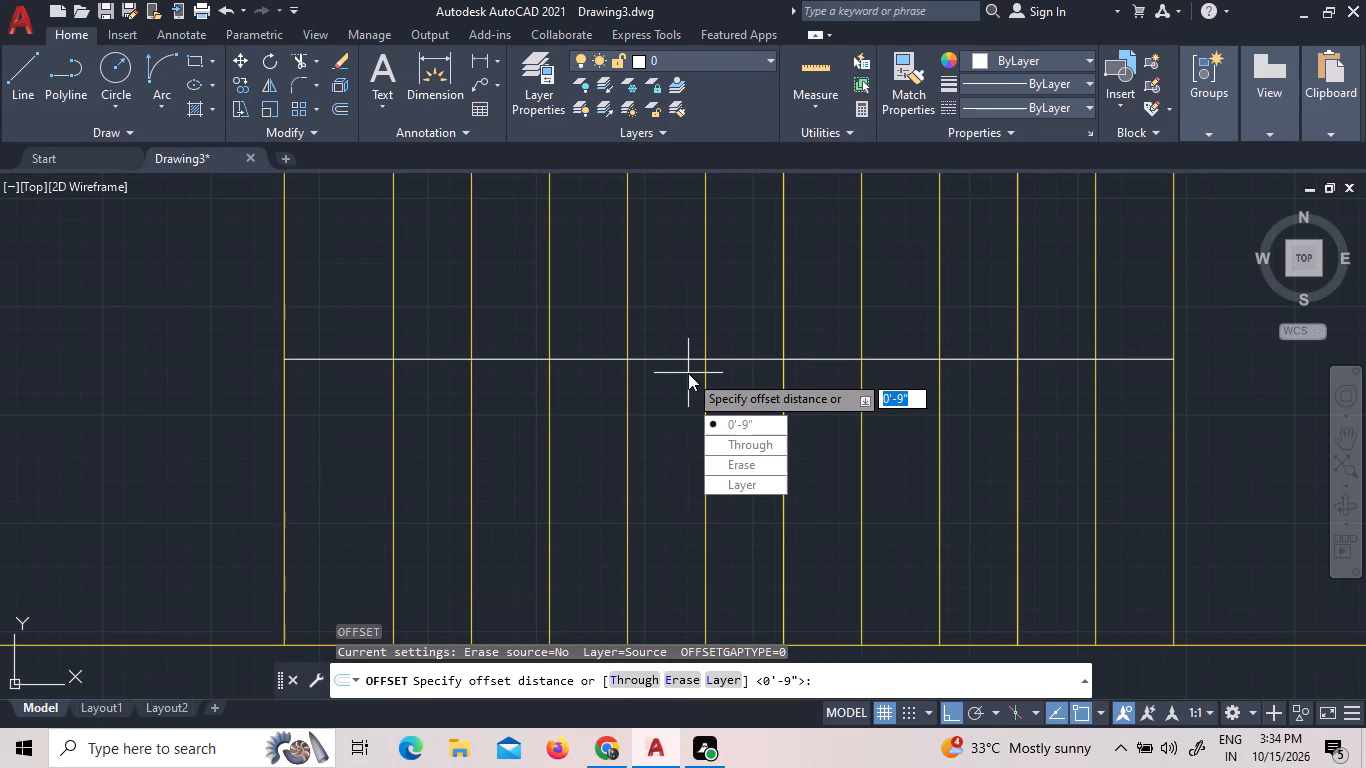
key("shift+quotedbl")
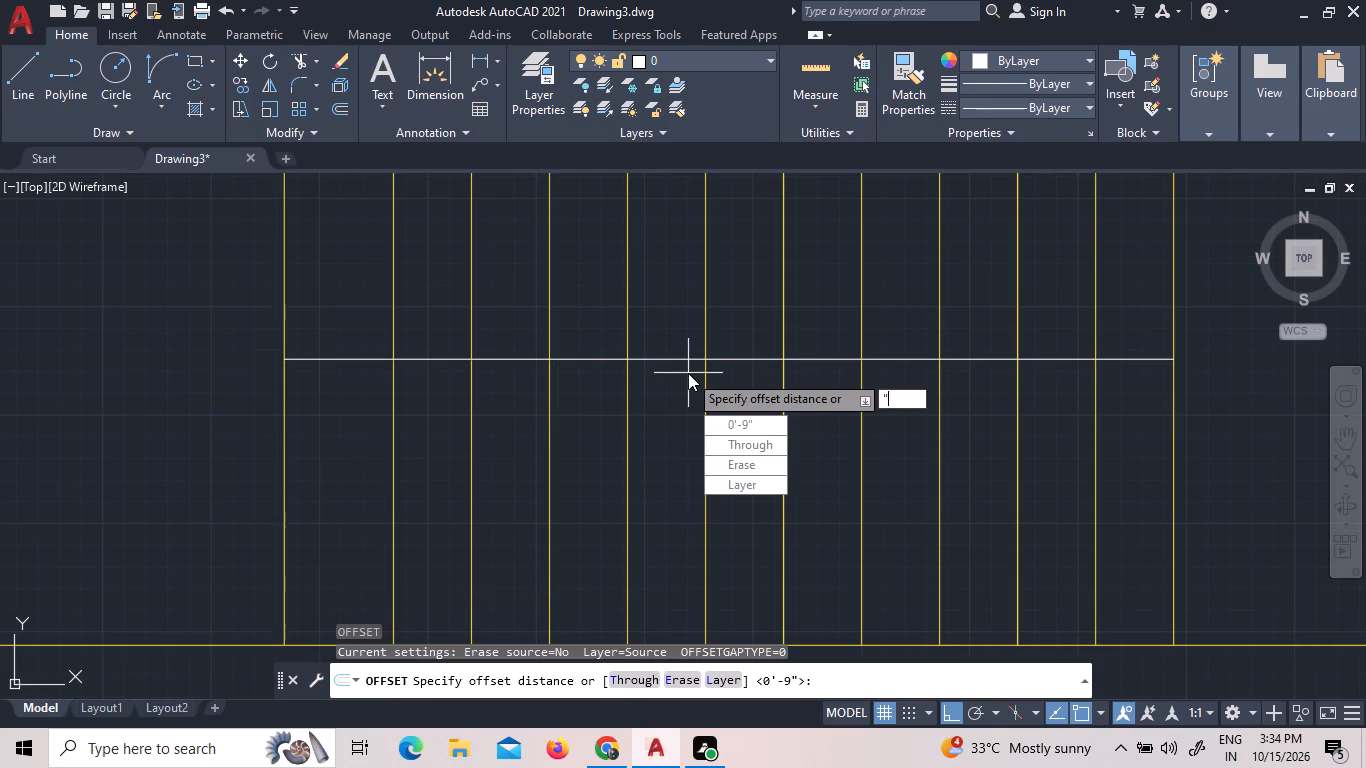
key("BackSpace")
key("Down")
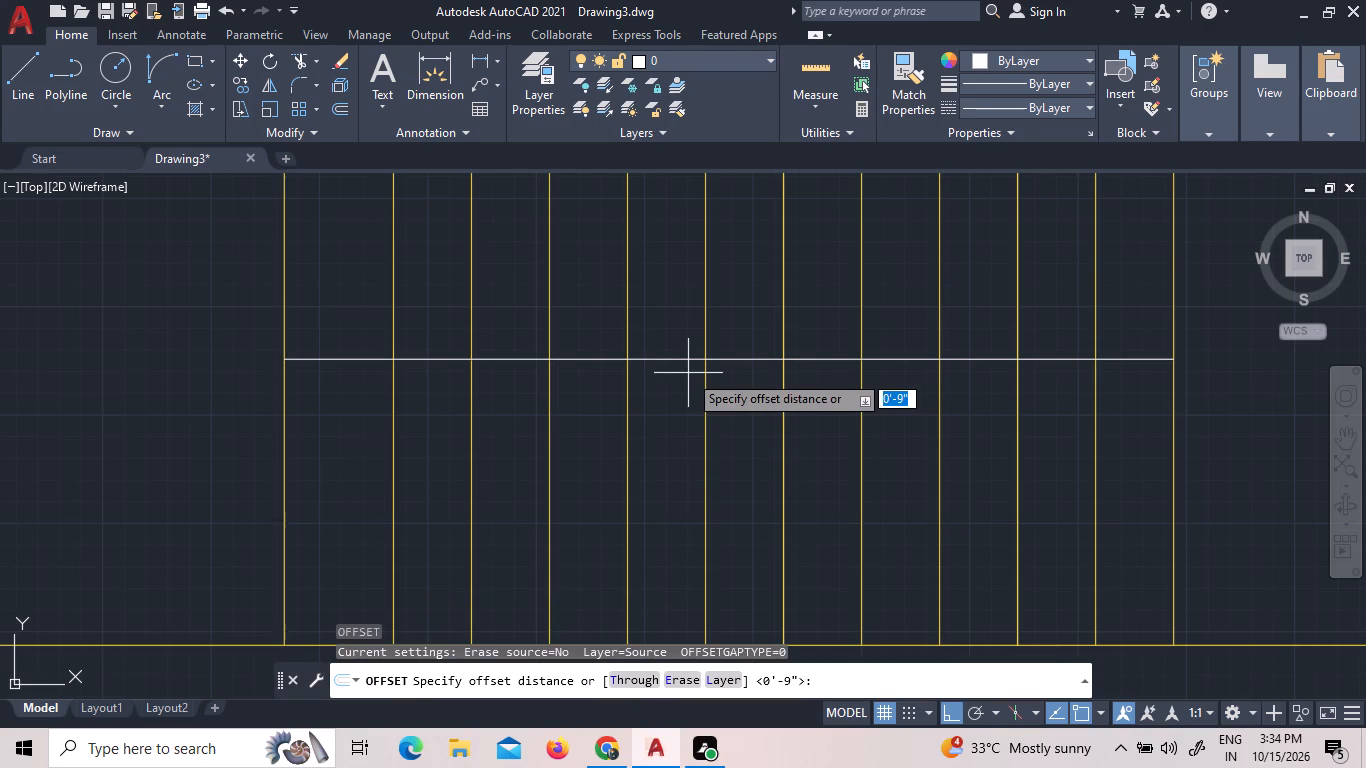
key("Down")
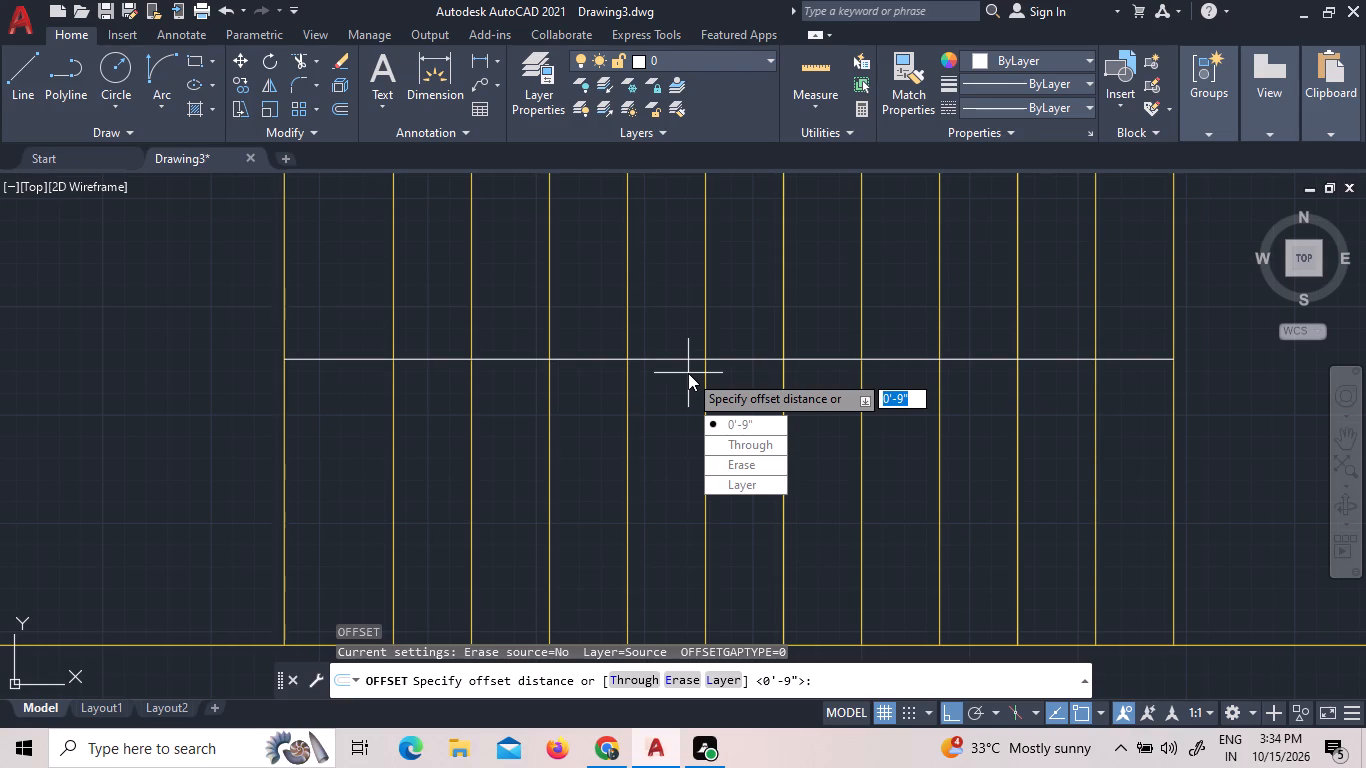
key("shift+quotedbl")
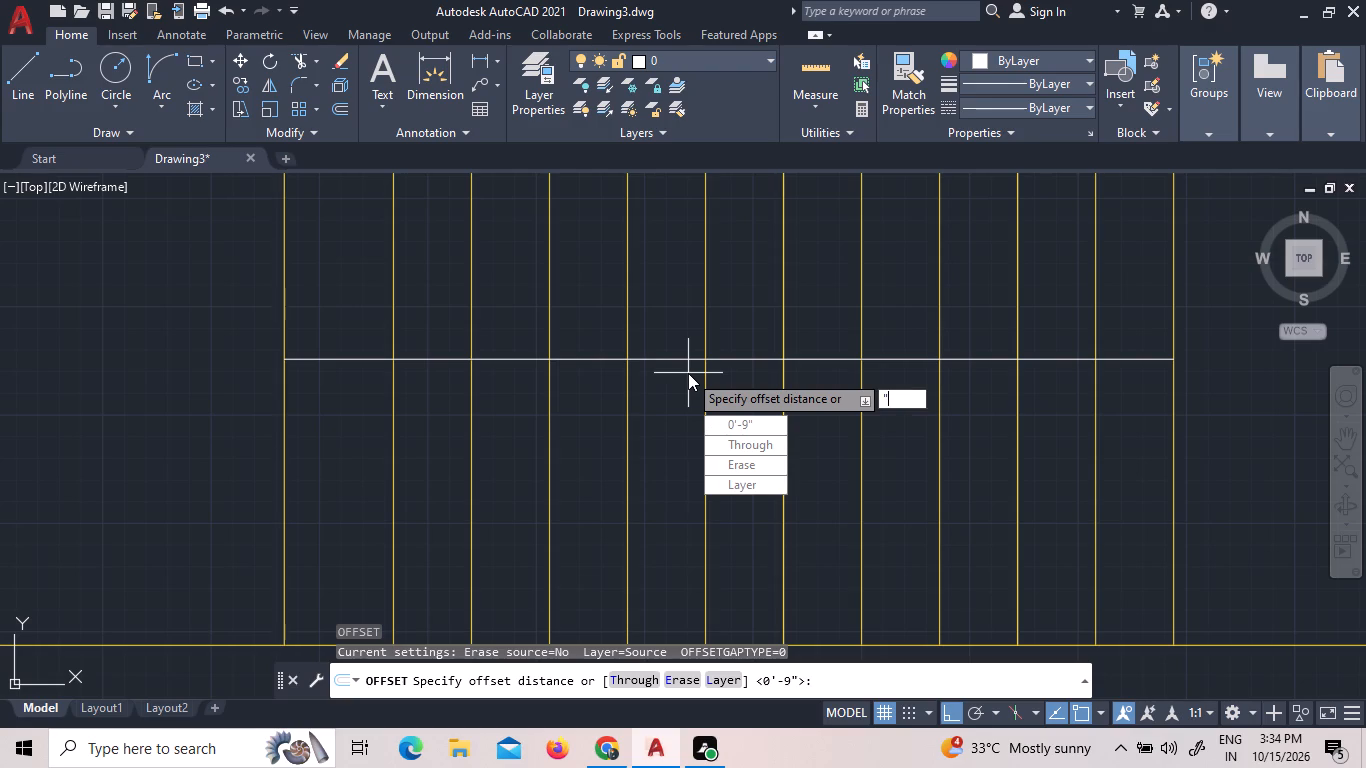
key("Down")
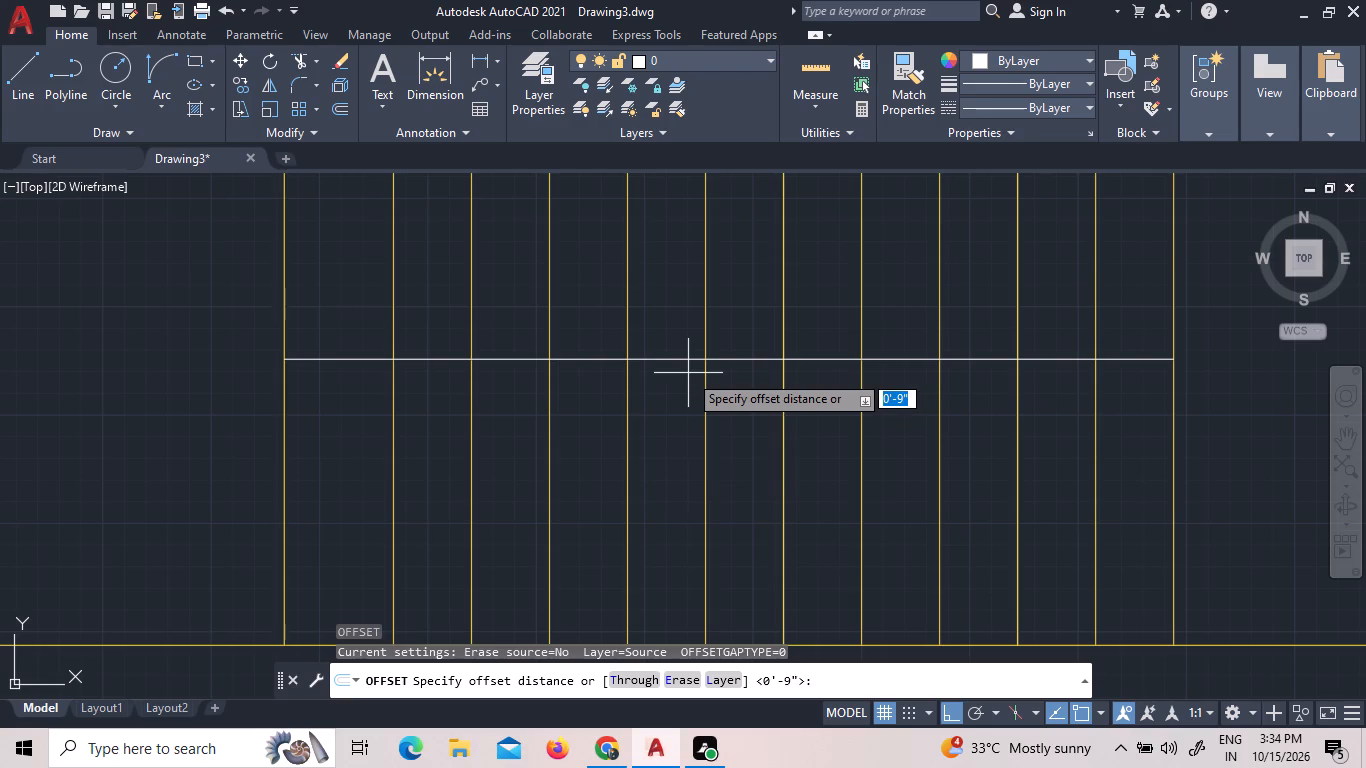
key("2")
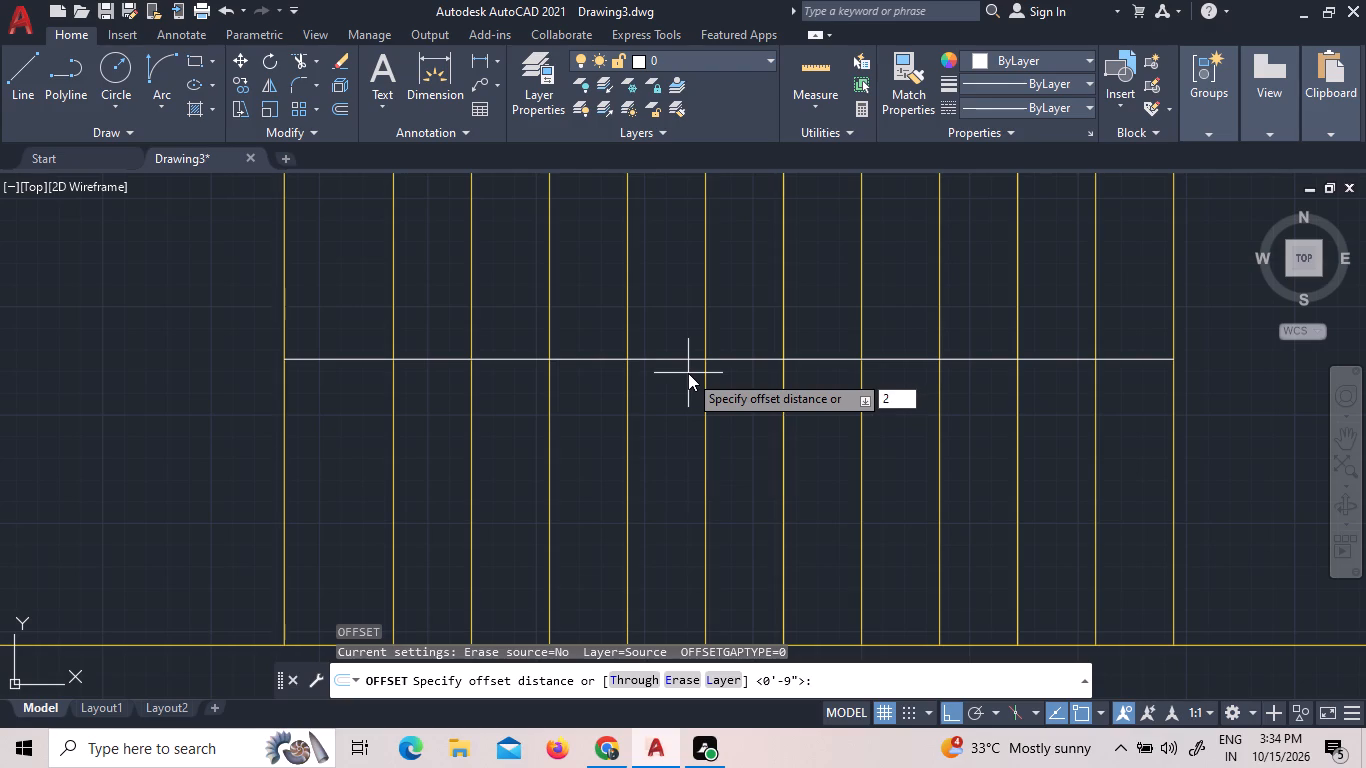
key("shift+quotedbl")
key("Return")
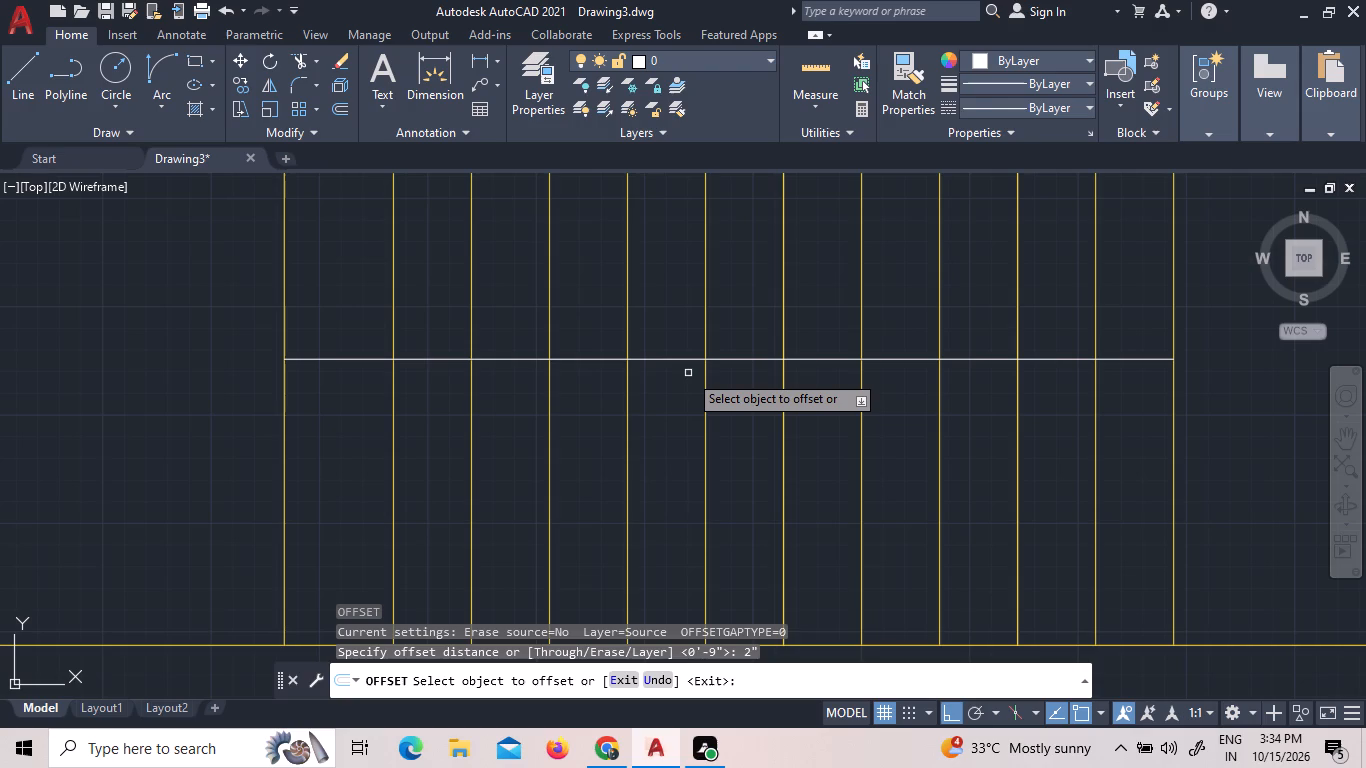
left_click(683, 358)
left_click(685, 340)
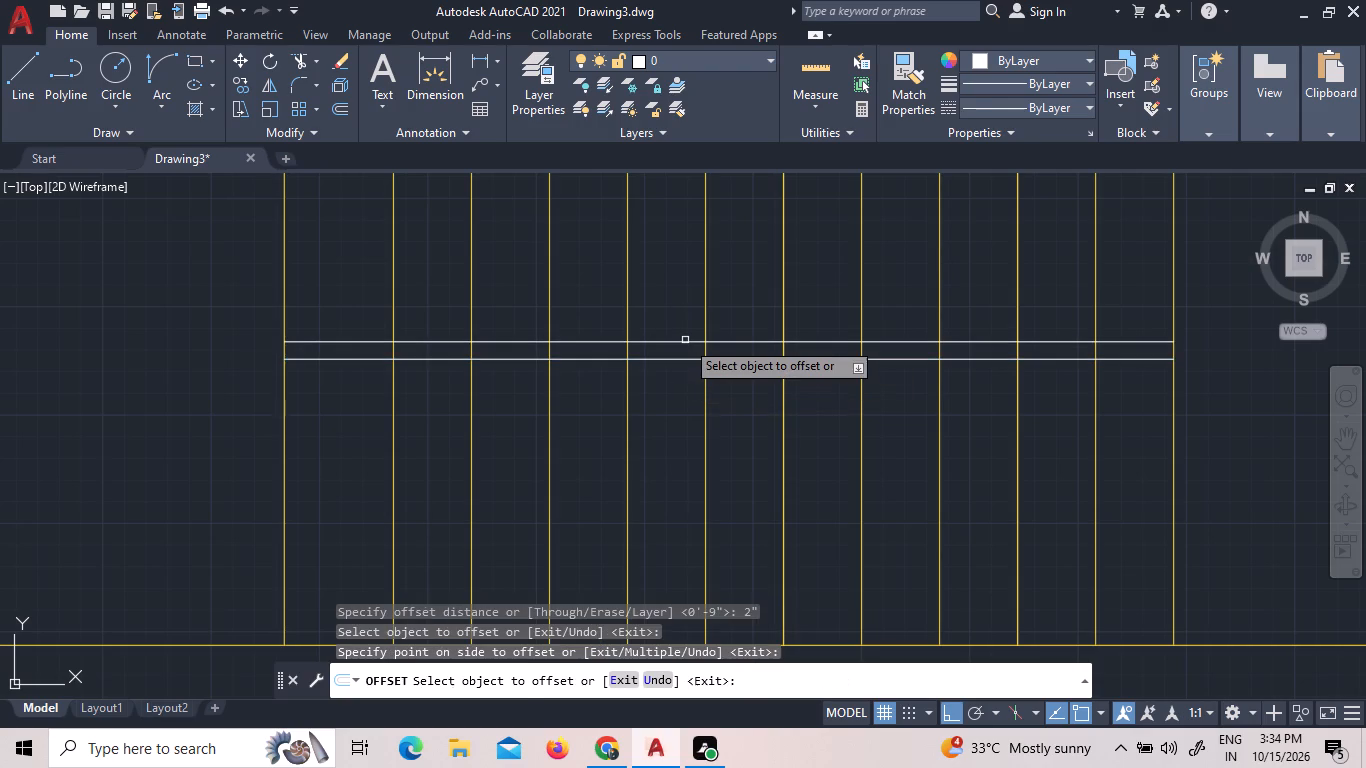
Trim the five westernmost stair lines where they cross between the two horizontal divider lines, using a fence.
right_click(692, 307)
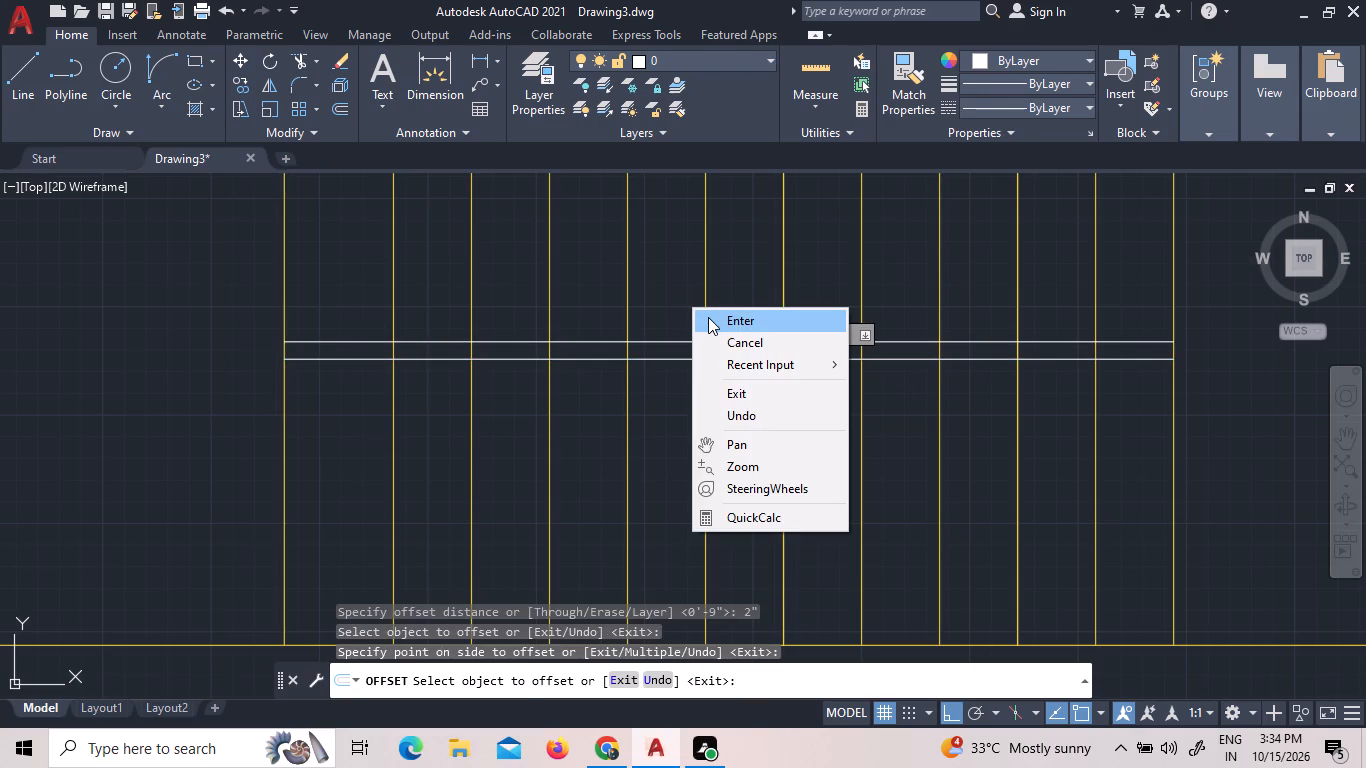
left_click(708, 317)
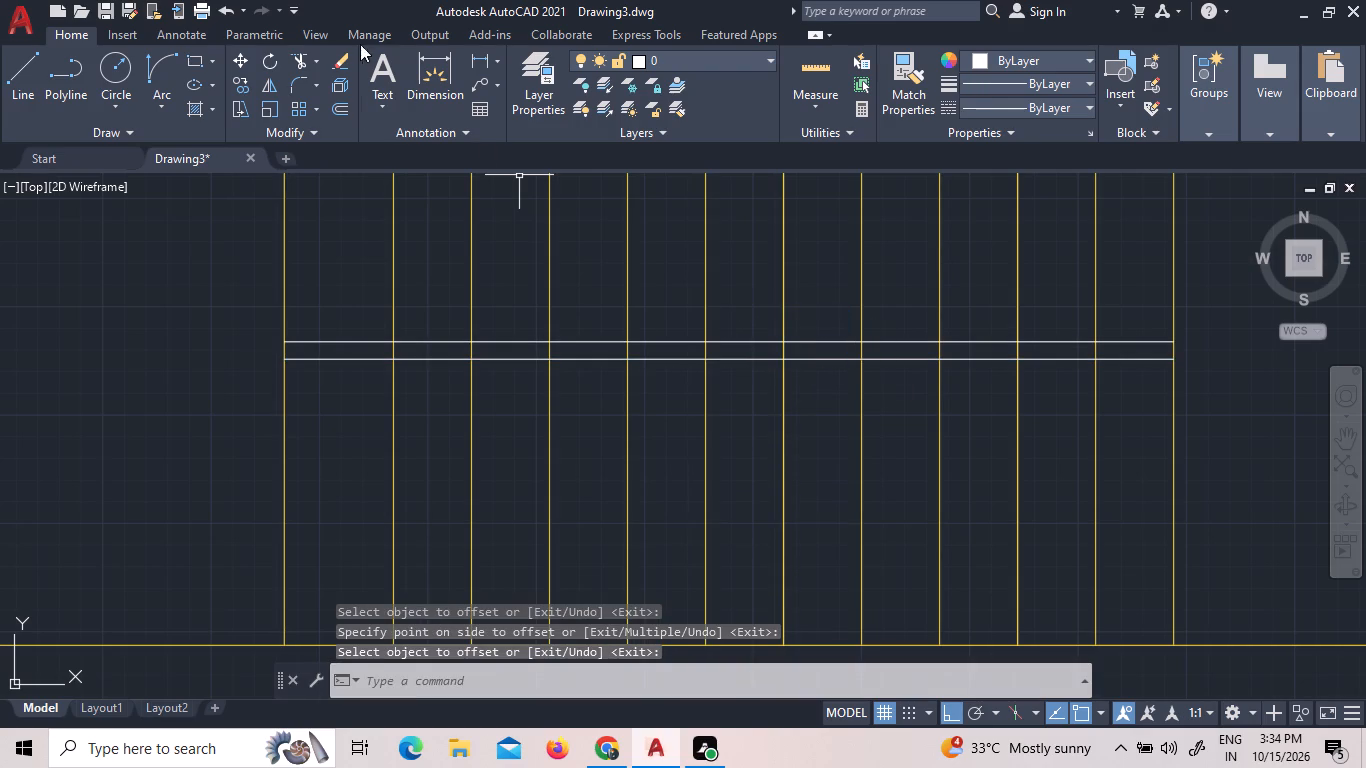
left_click(307, 55)
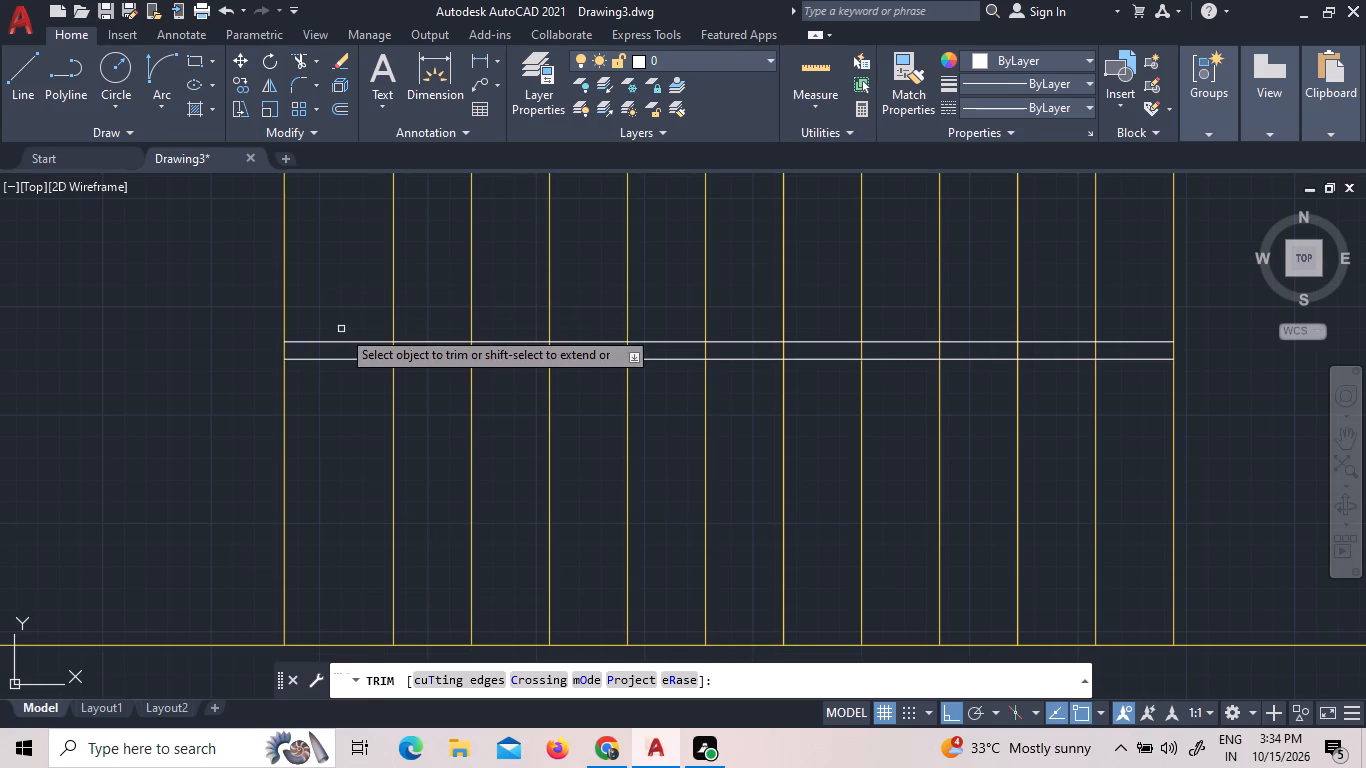
scroll(359, 350, "up", 2)
left_click(360, 350)
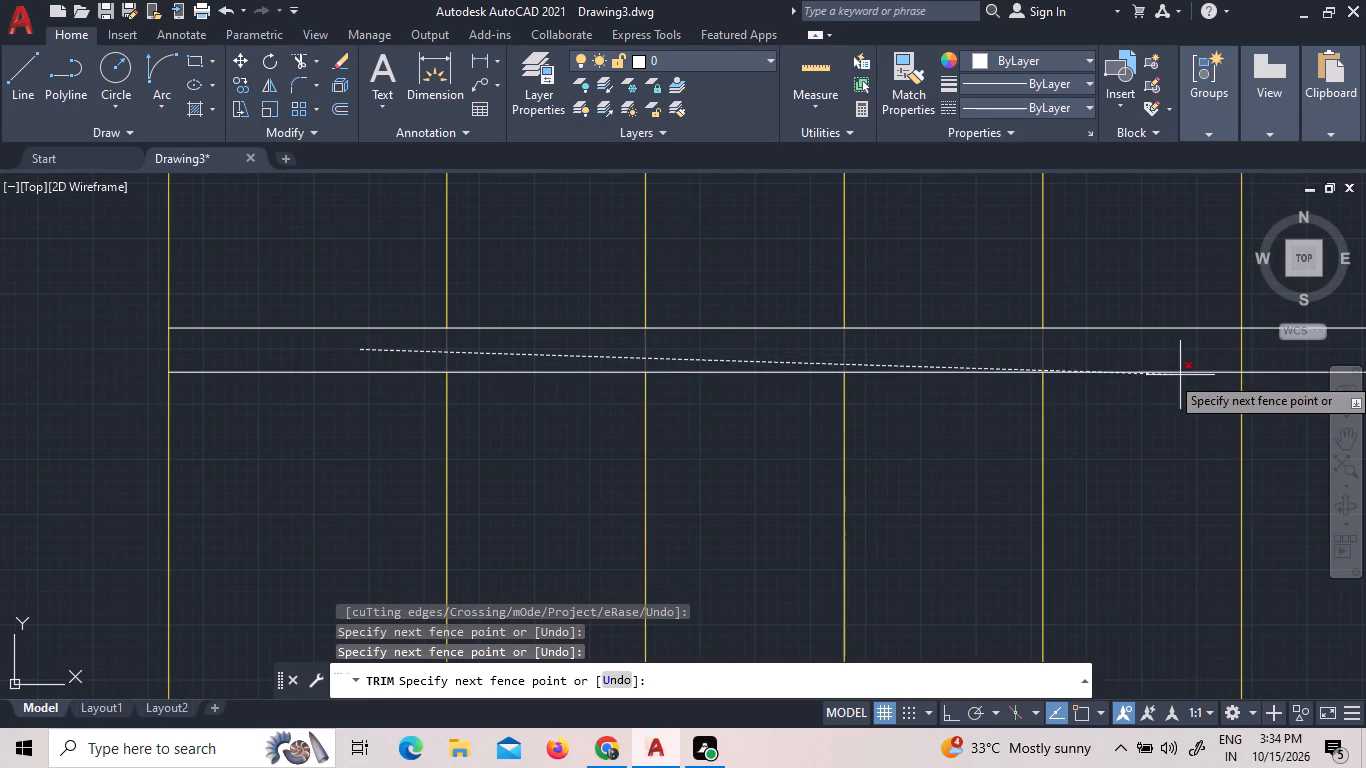
left_click(1253, 359)
Trim the next five stair lines to the east between the two divider lines, leaving the easternmost stair line whole.
scroll(1109, 421, "down", 2)
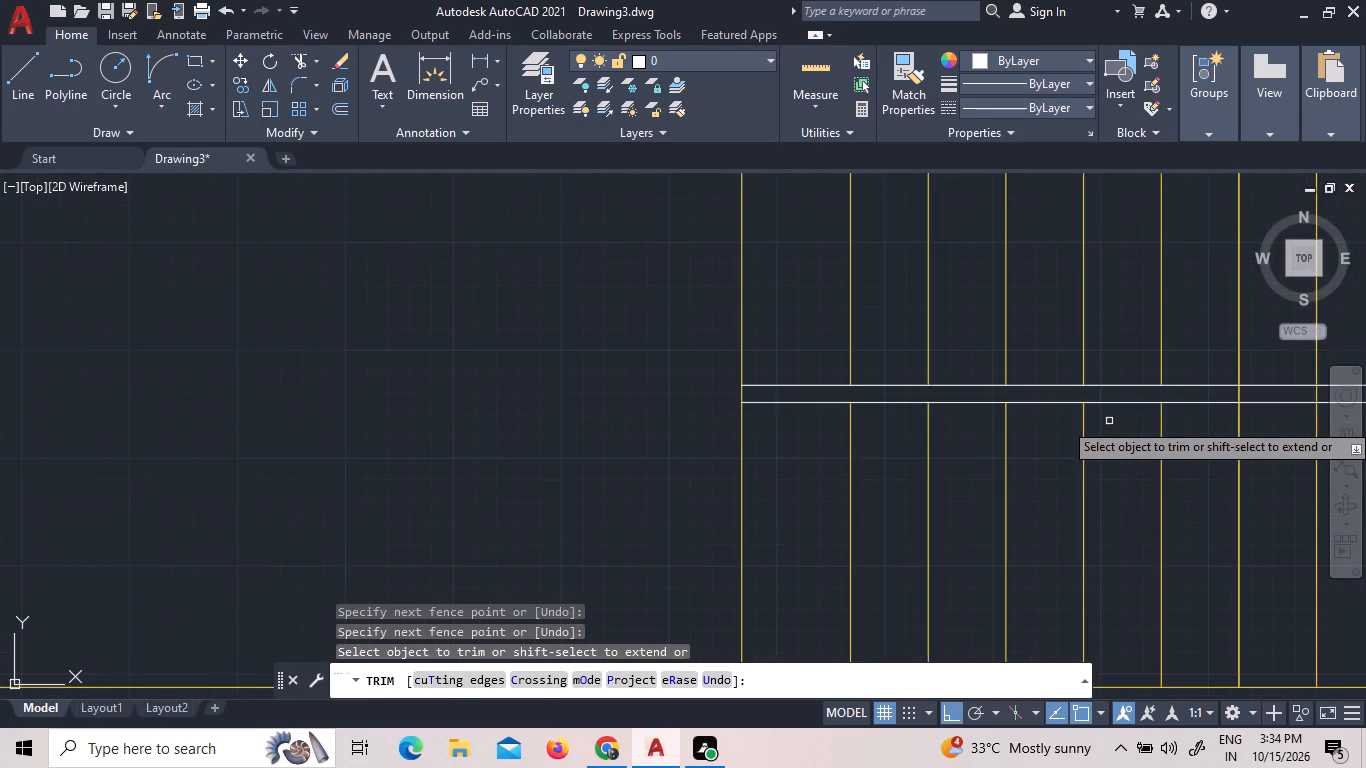
scroll(1109, 421, "down", 4)
scroll(1170, 411, "up", 2)
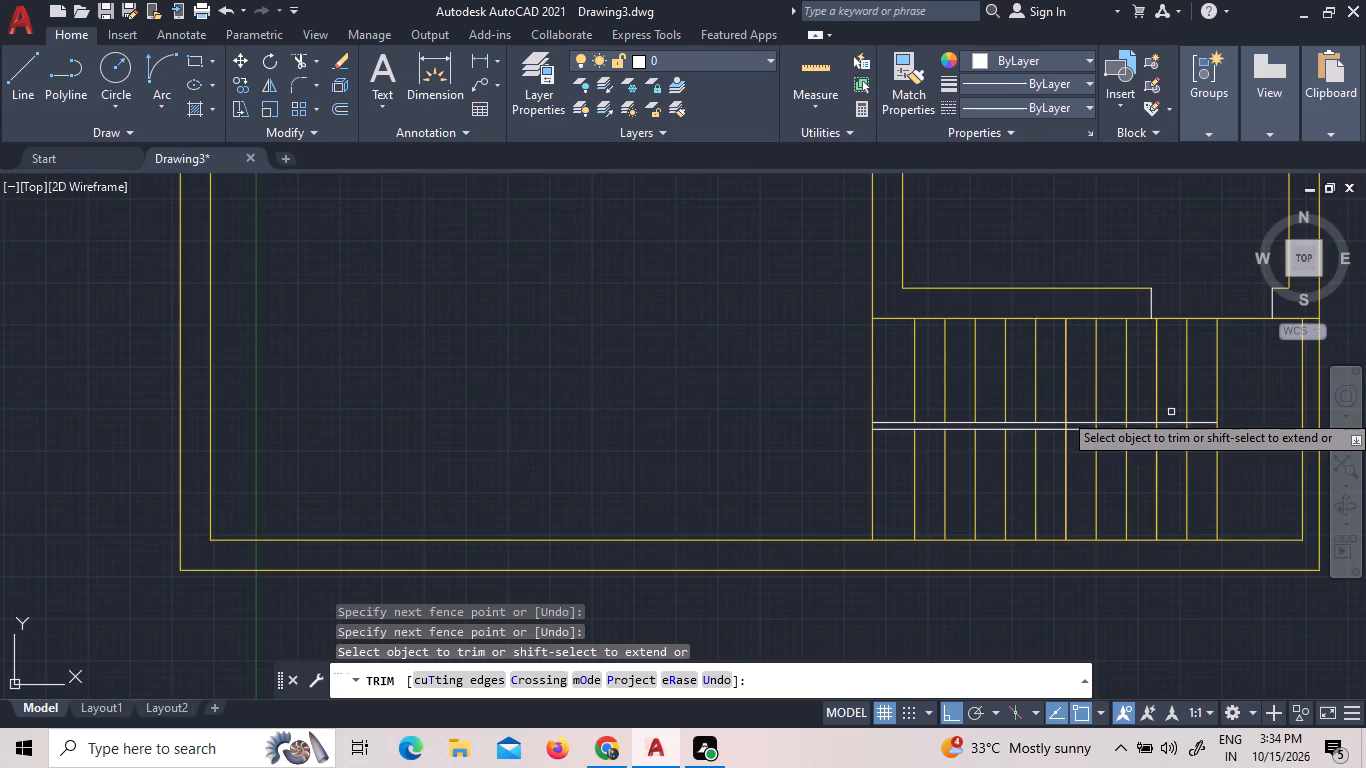
scroll(1171, 412, "up", 3)
scroll(1171, 412, "down", 2)
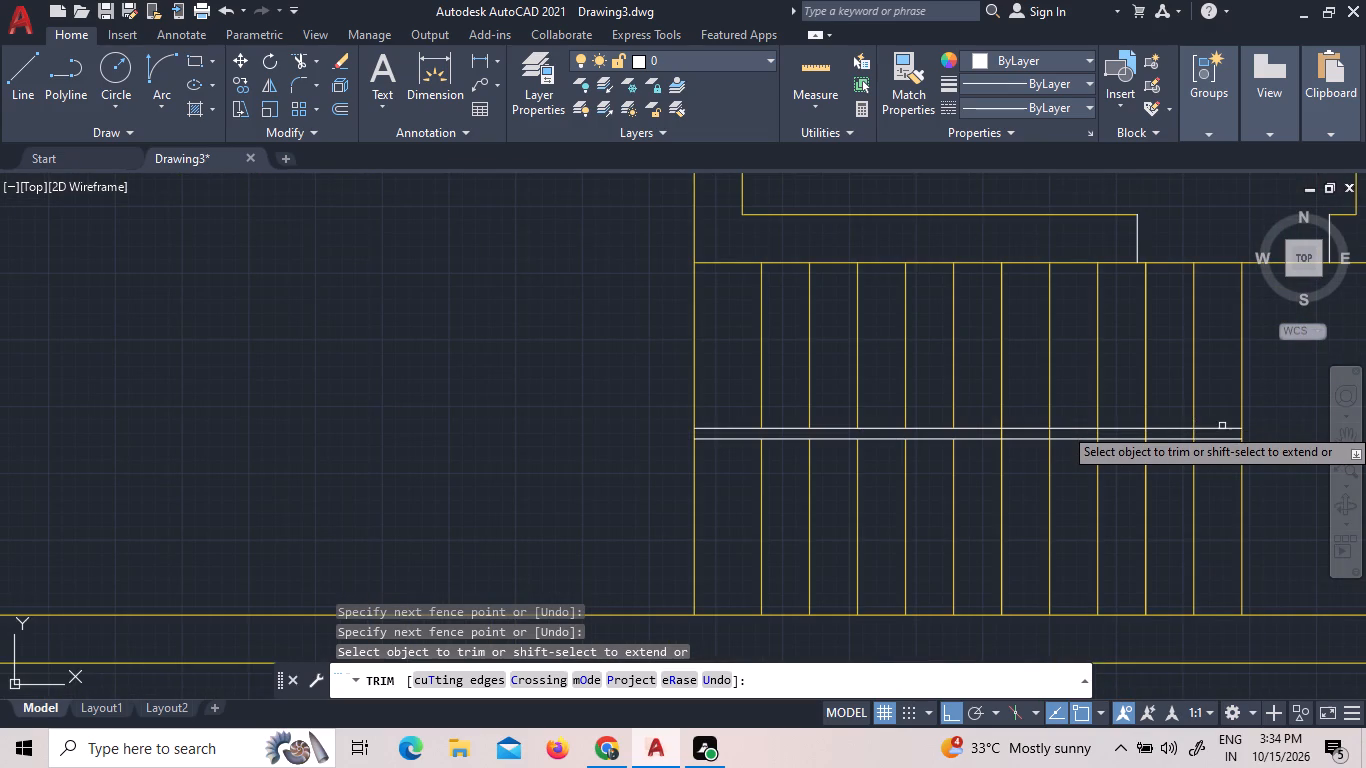
scroll(1222, 426, "up", 3)
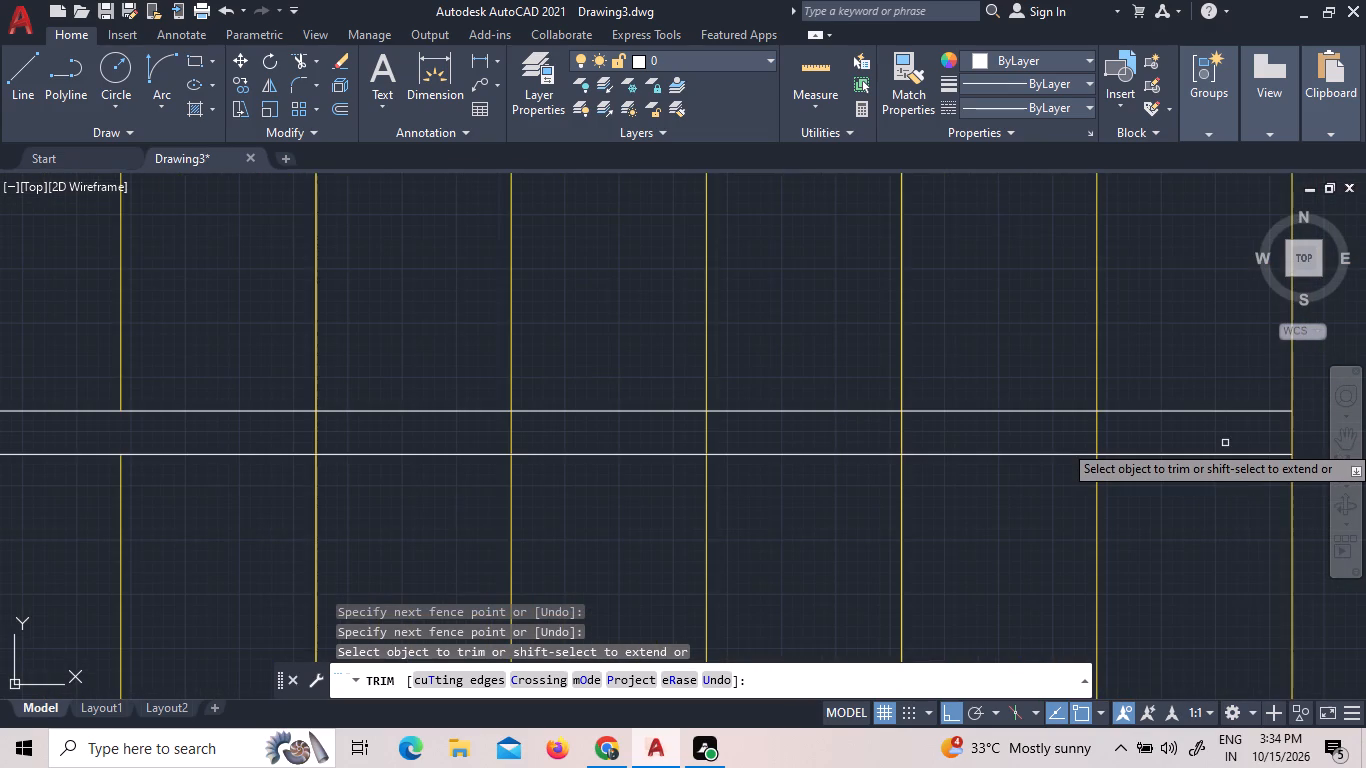
scroll(1225, 443, "down", 2)
scroll(1225, 443, "up", 2)
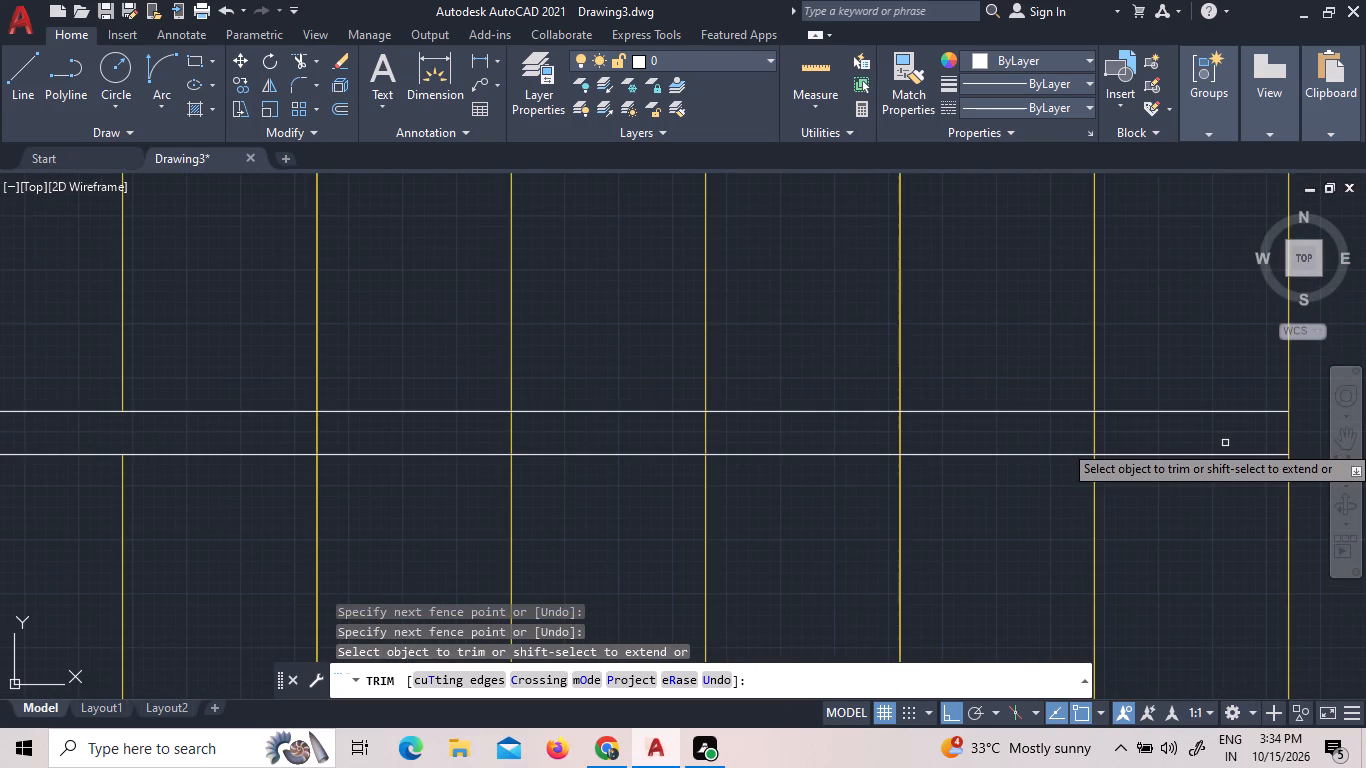
middle_click_drag(595, 264, 561, 261)
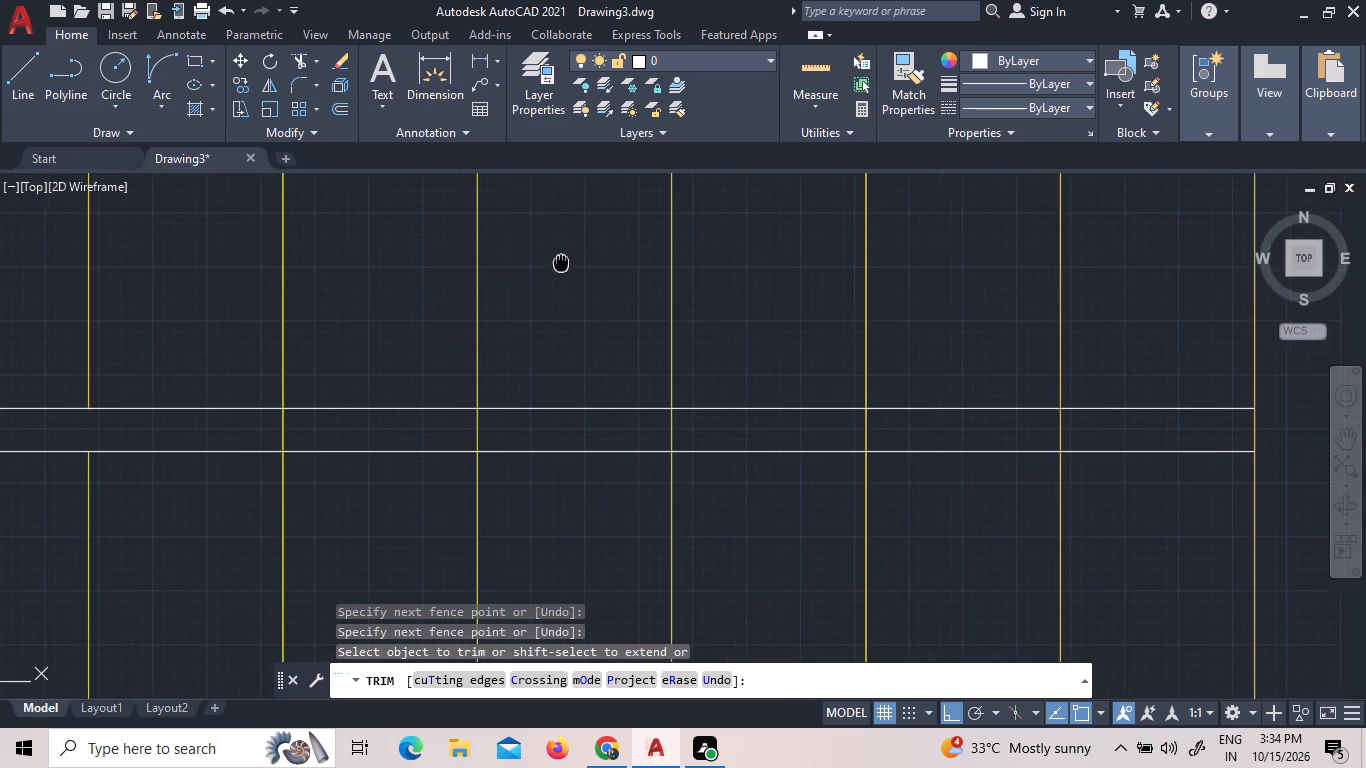
middle_click_drag(561, 261, 532, 247)
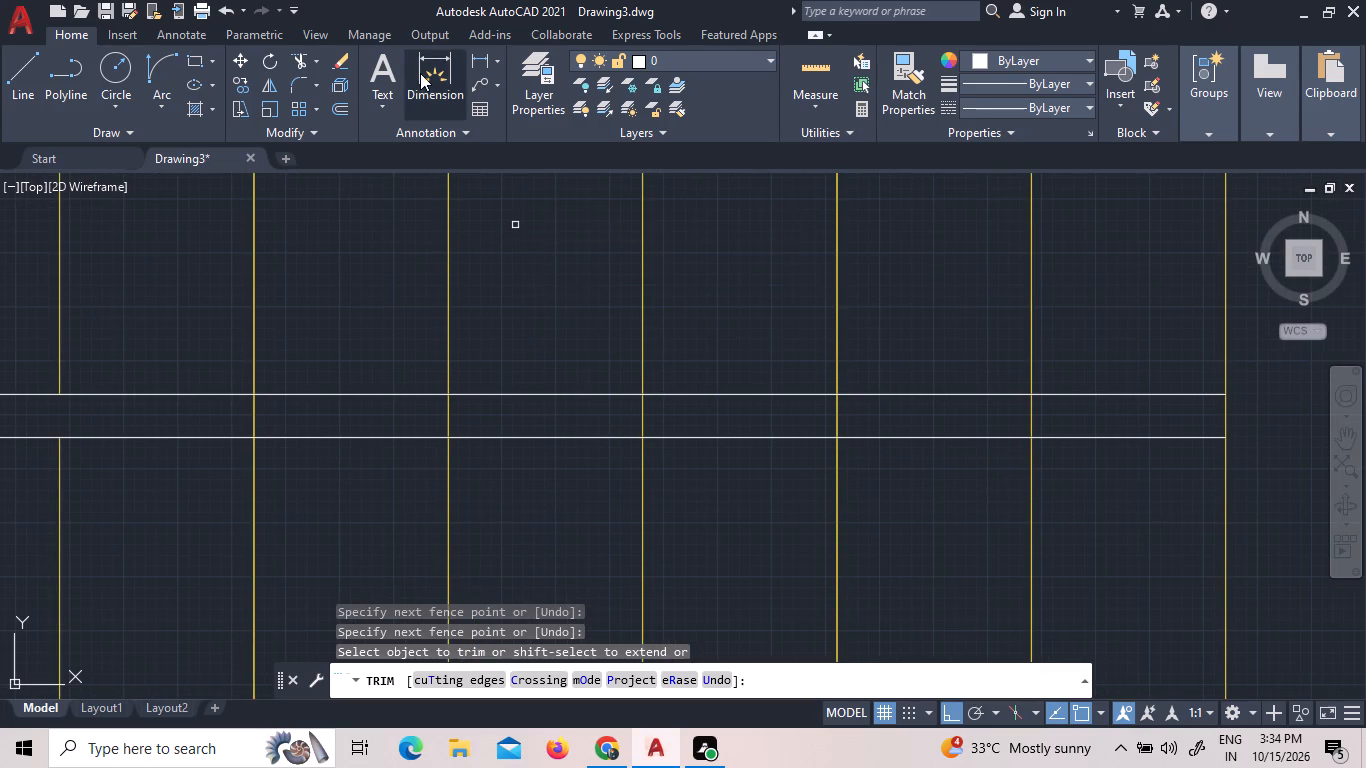
left_click(303, 65)
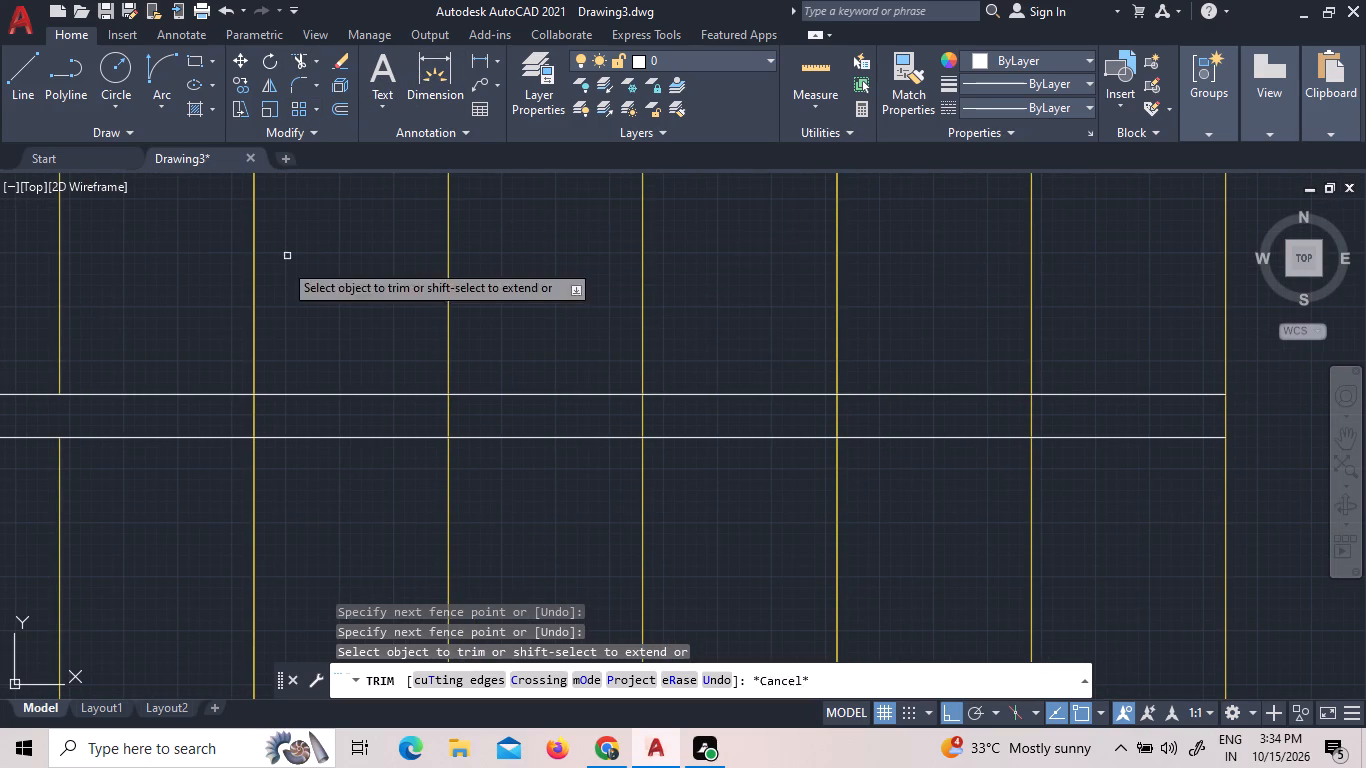
left_click(221, 413)
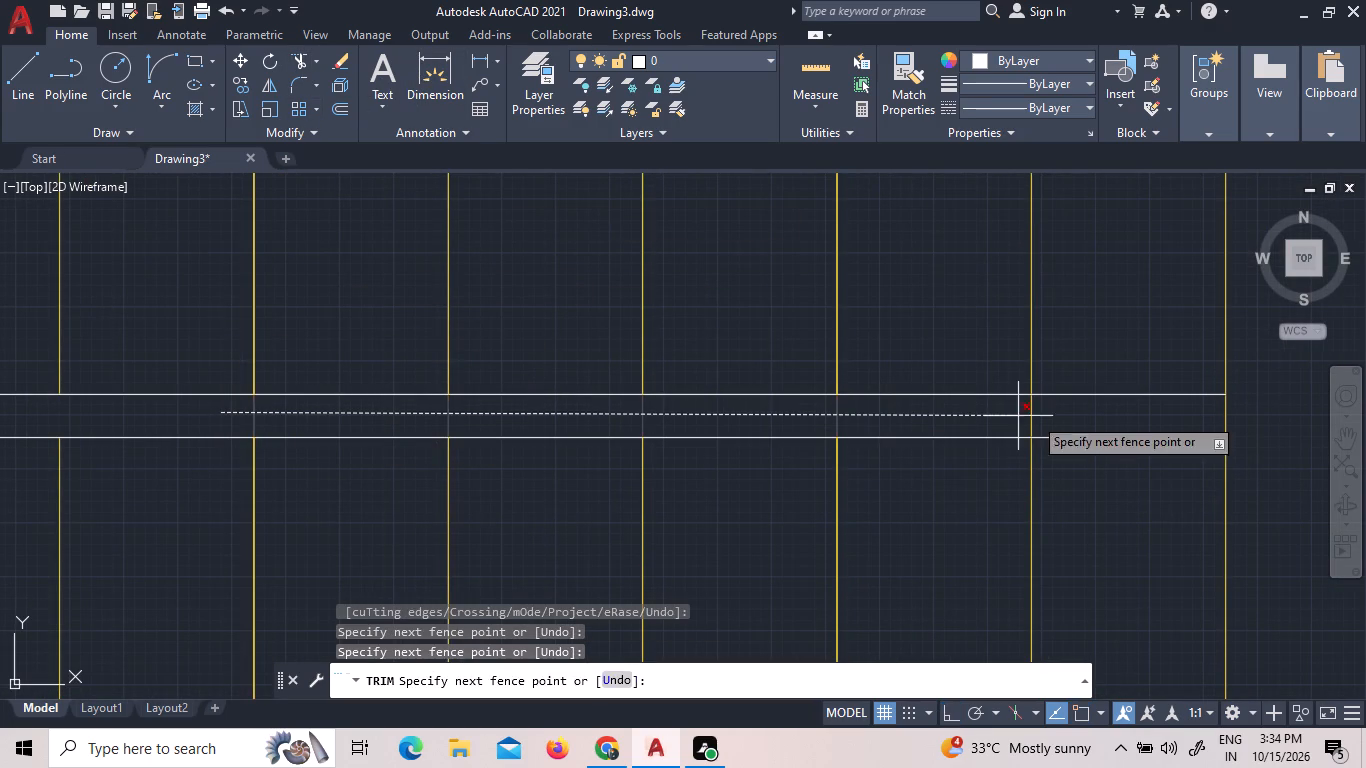
left_click(1091, 416)
Trim the inner south wall line west of the staircase and the inner west wall line below the southwest cross wall.
scroll(1091, 416, "down", 3)
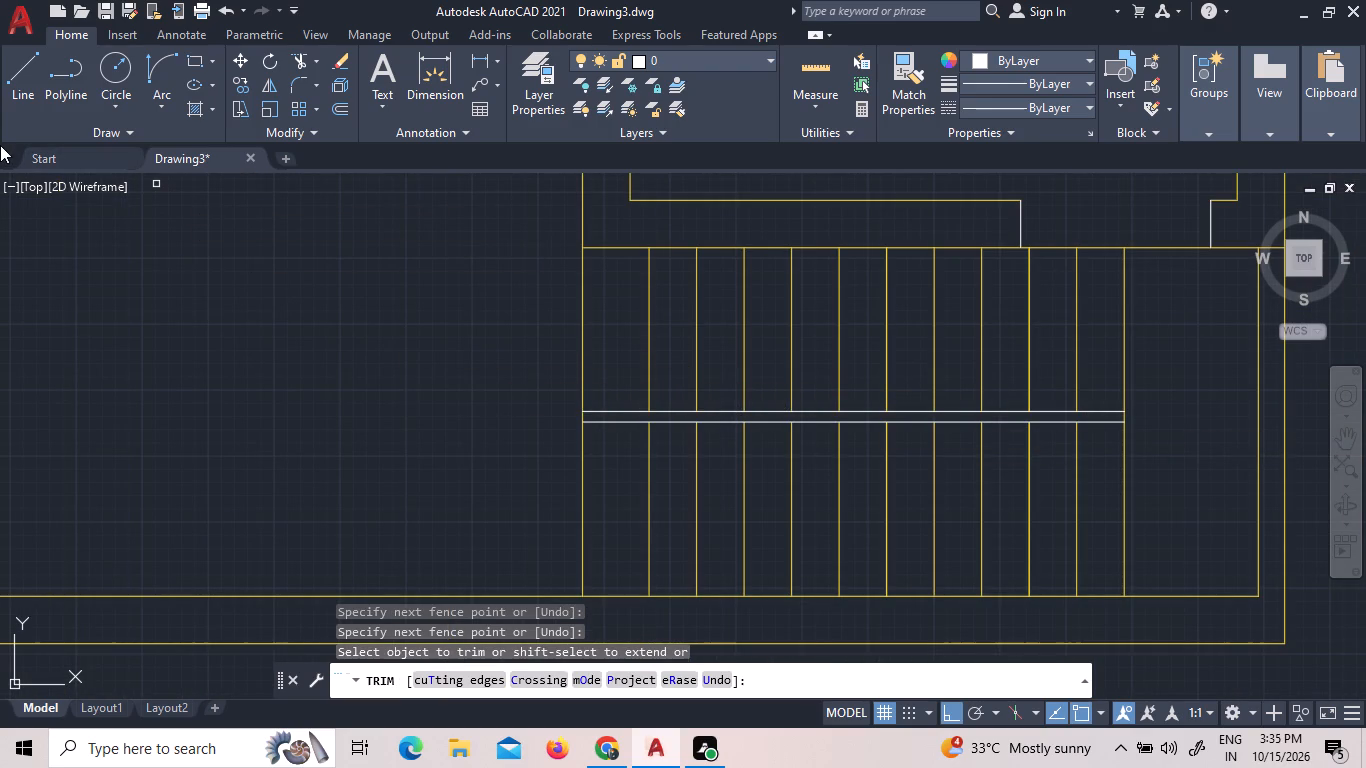
scroll(0, 144, "down", 1)
scroll(311, 309, "down", 2)
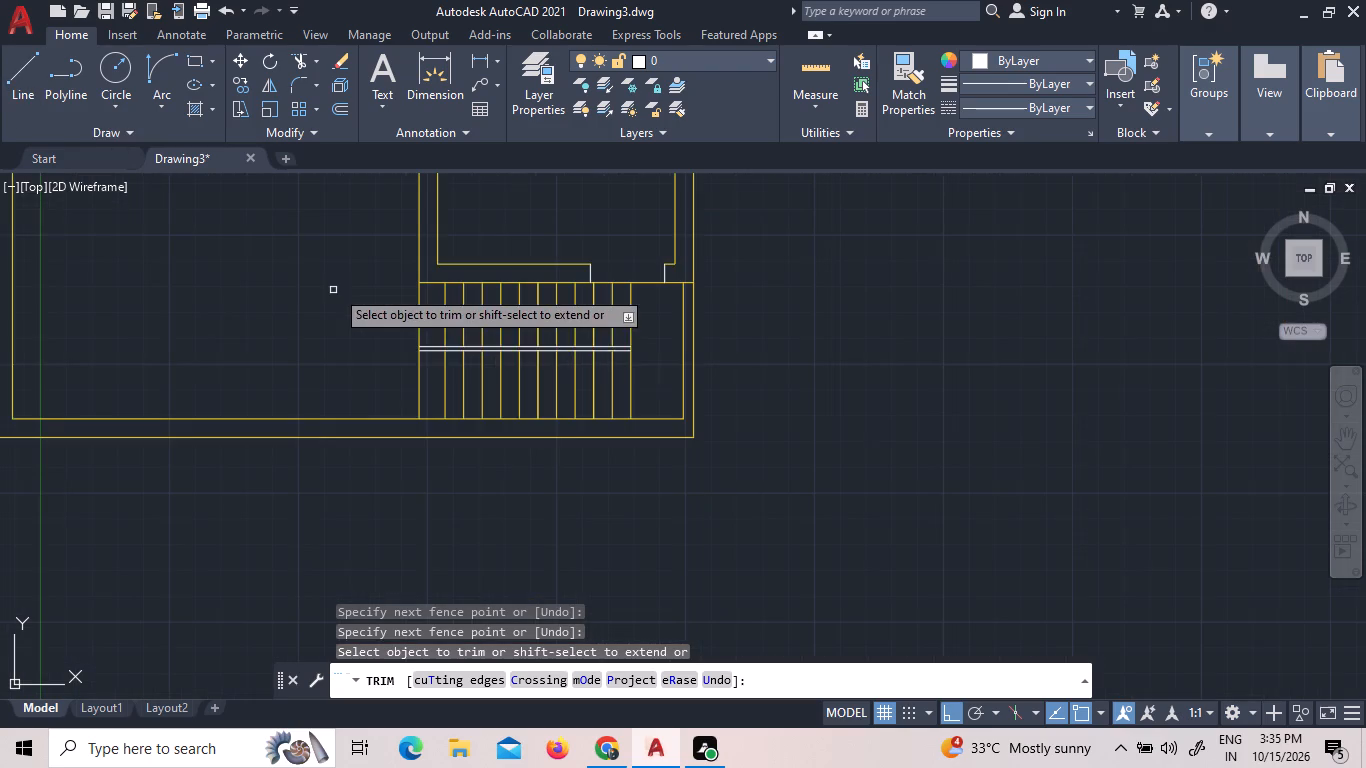
left_click(405, 420)
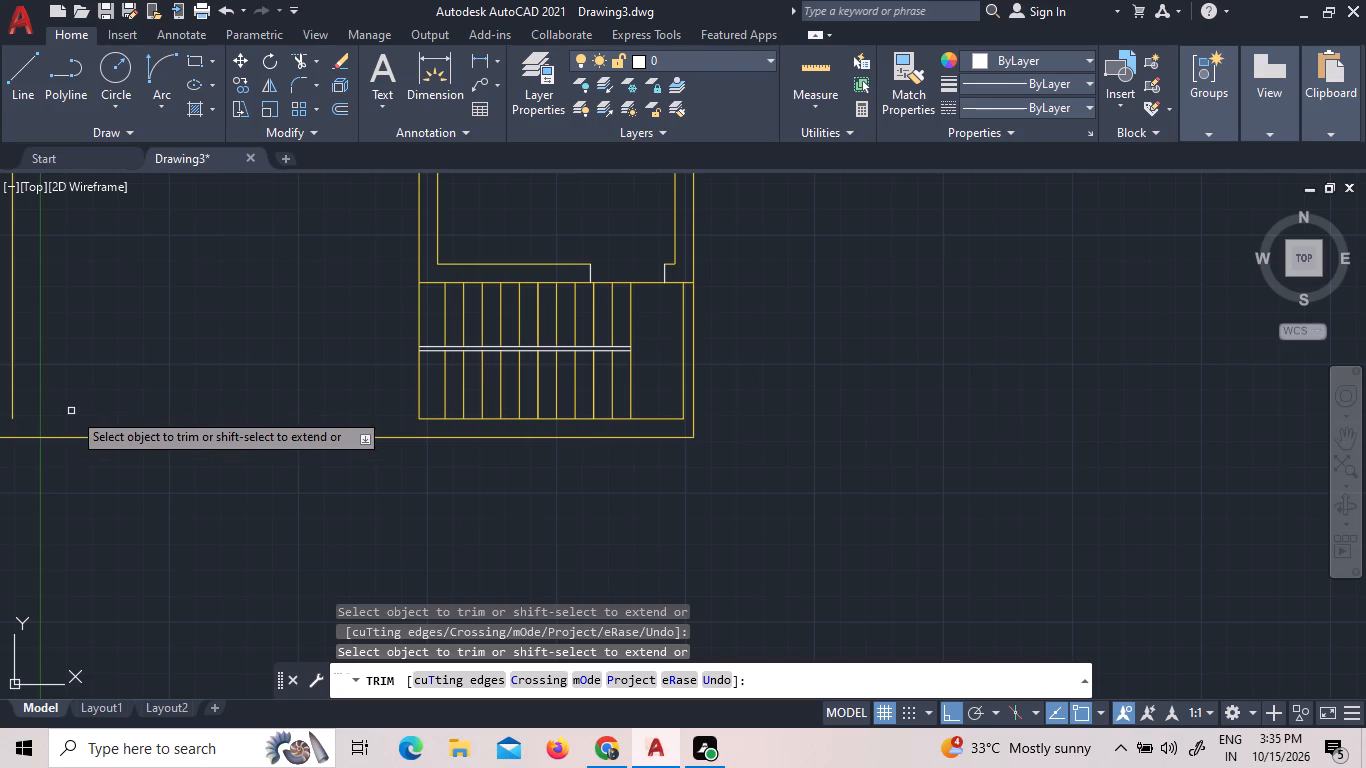
scroll(291, 419, "down", 2)
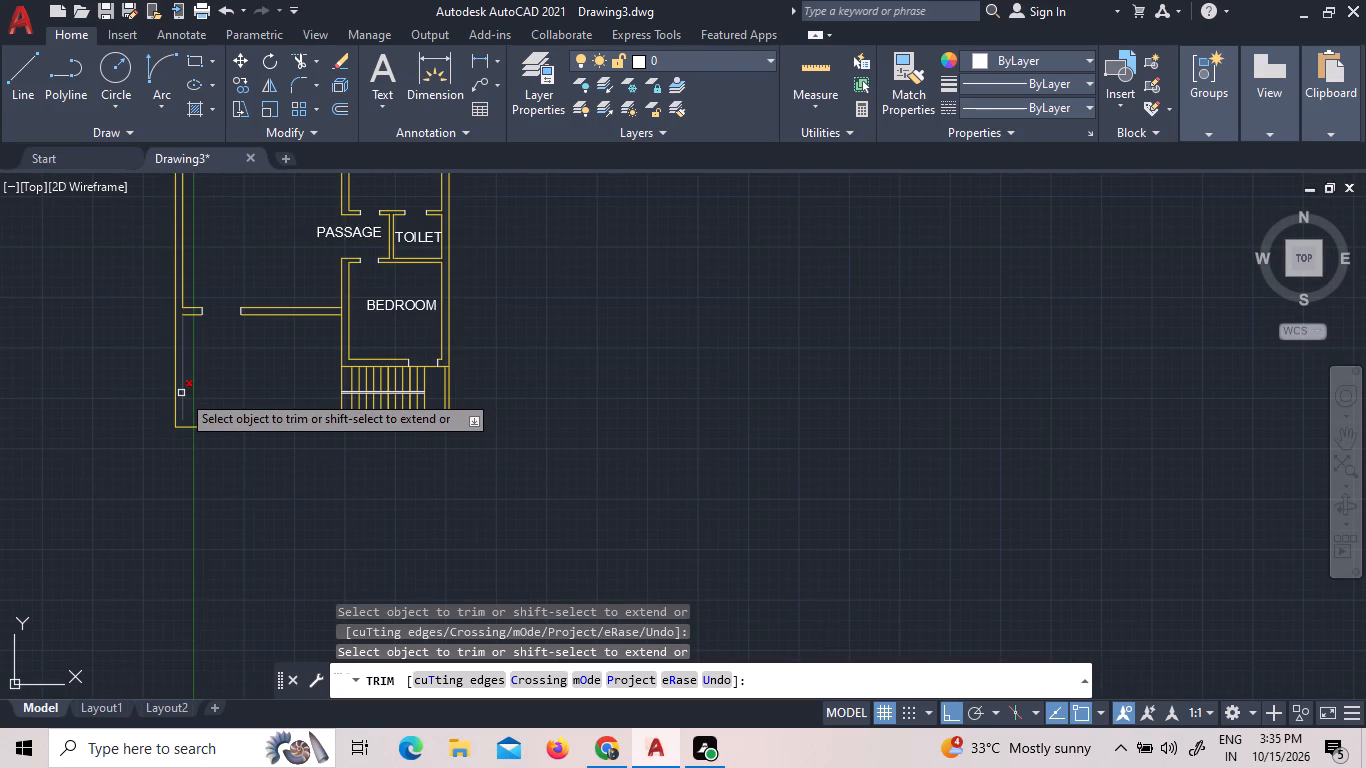
left_click(181, 393)
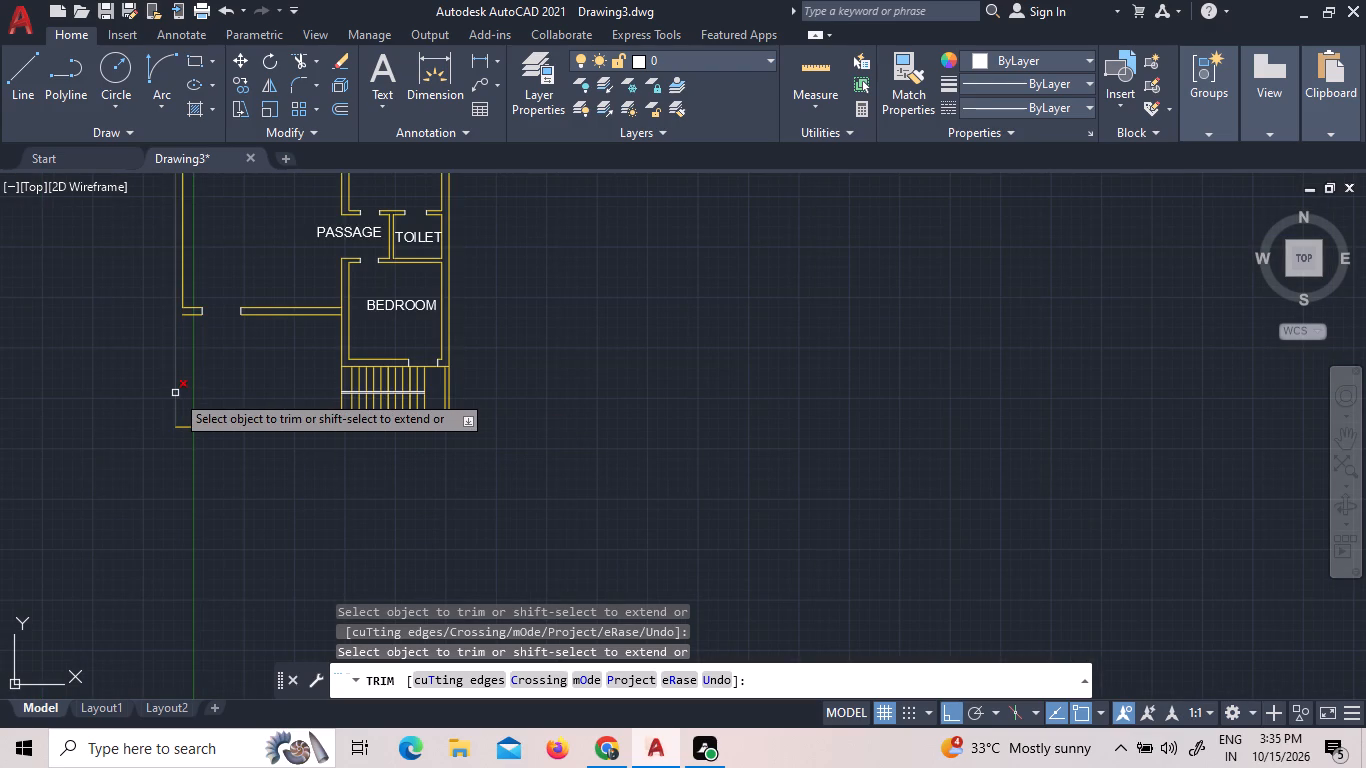
right_click(190, 398)
left_click(213, 409)
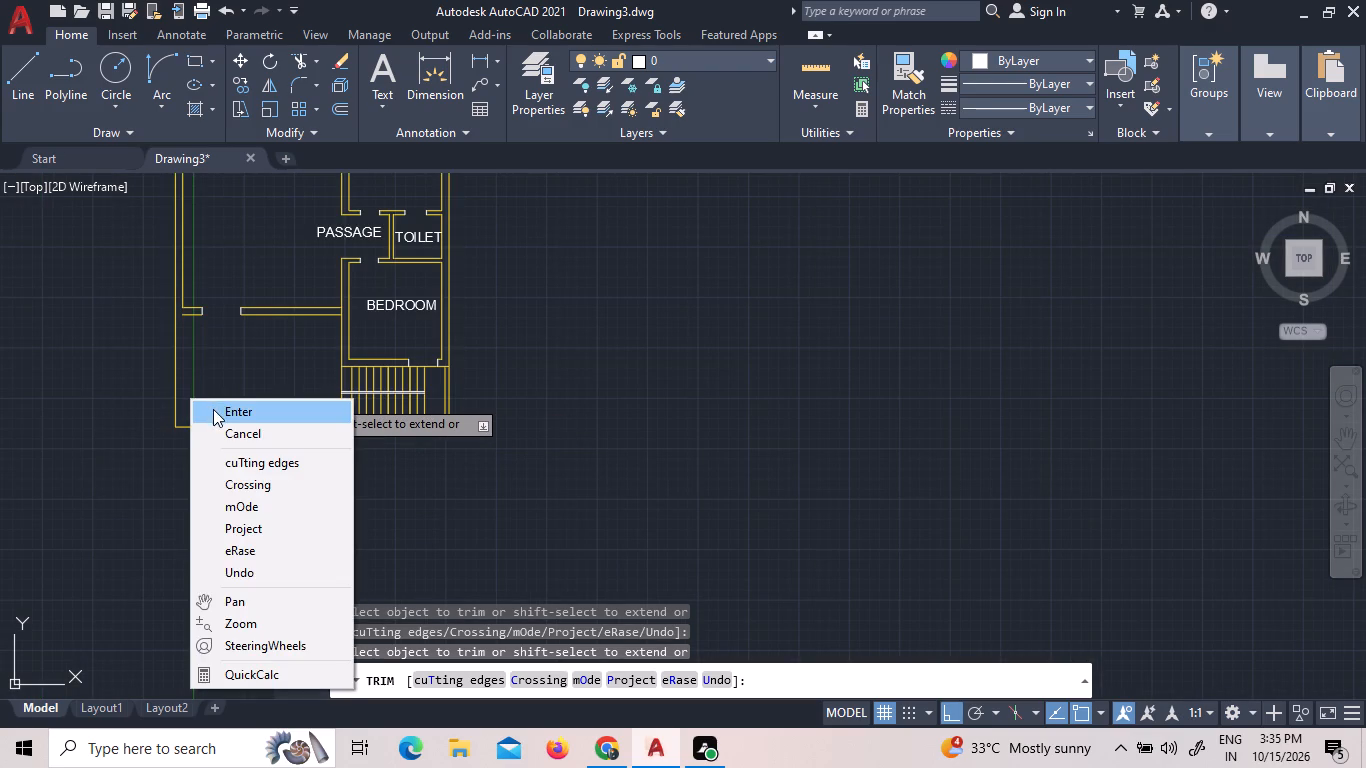
Extend the southern line of the short cross wall stub west to the outer west wall line.
type("EX")
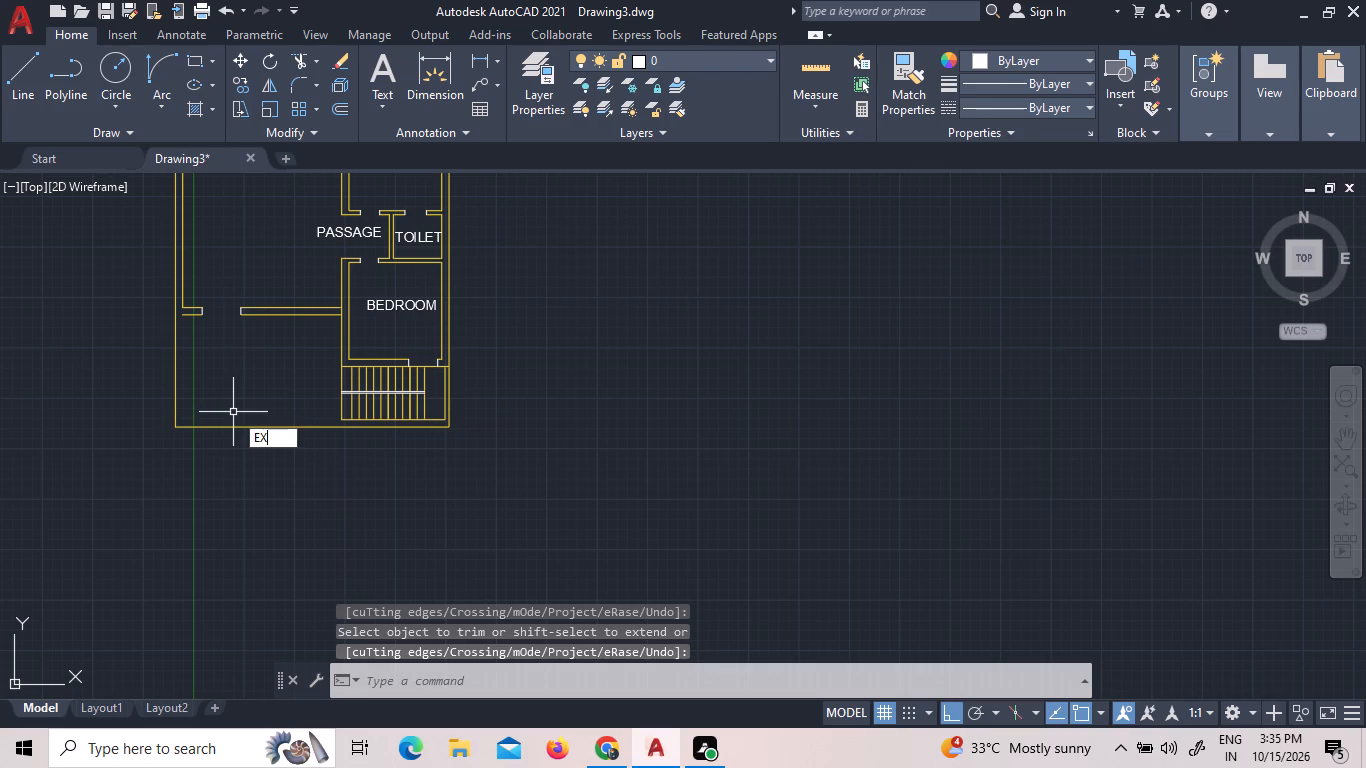
key("Return")
key("Return")
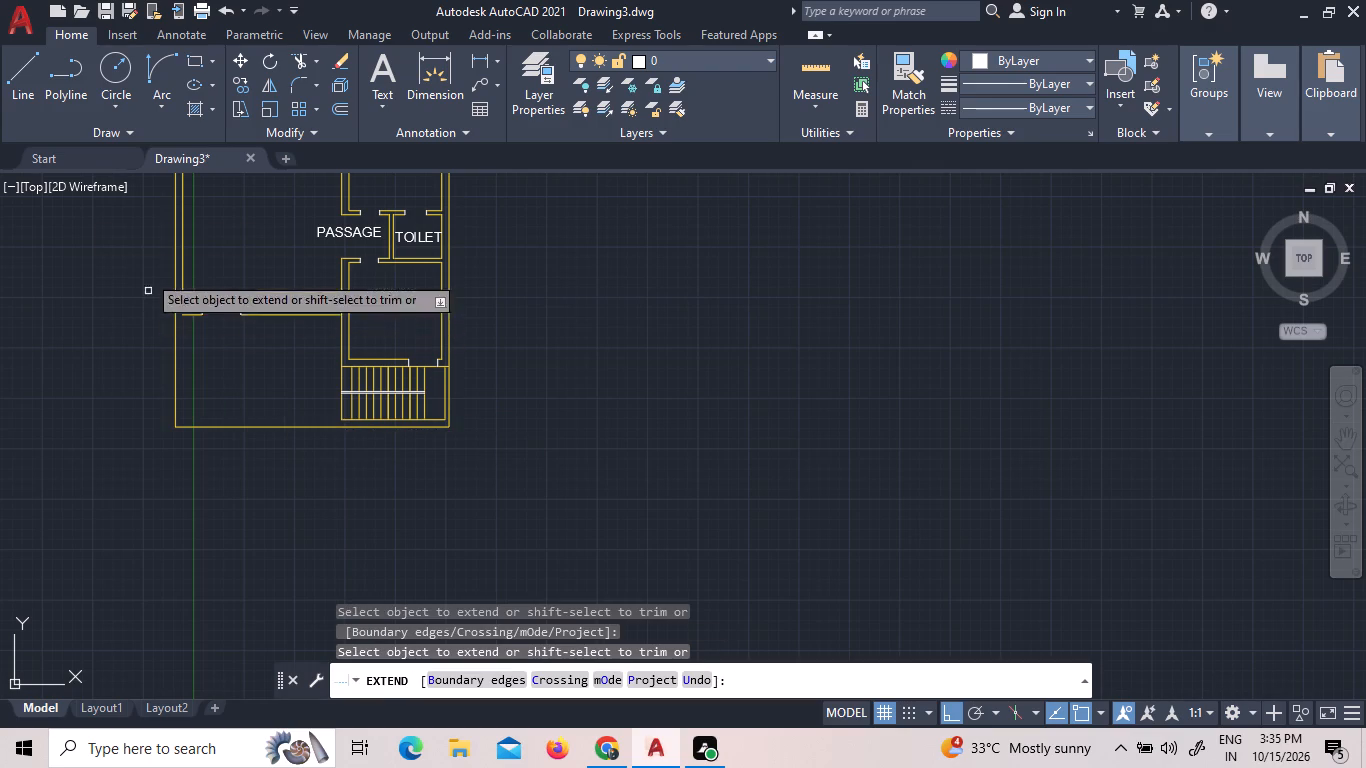
left_click(191, 317)
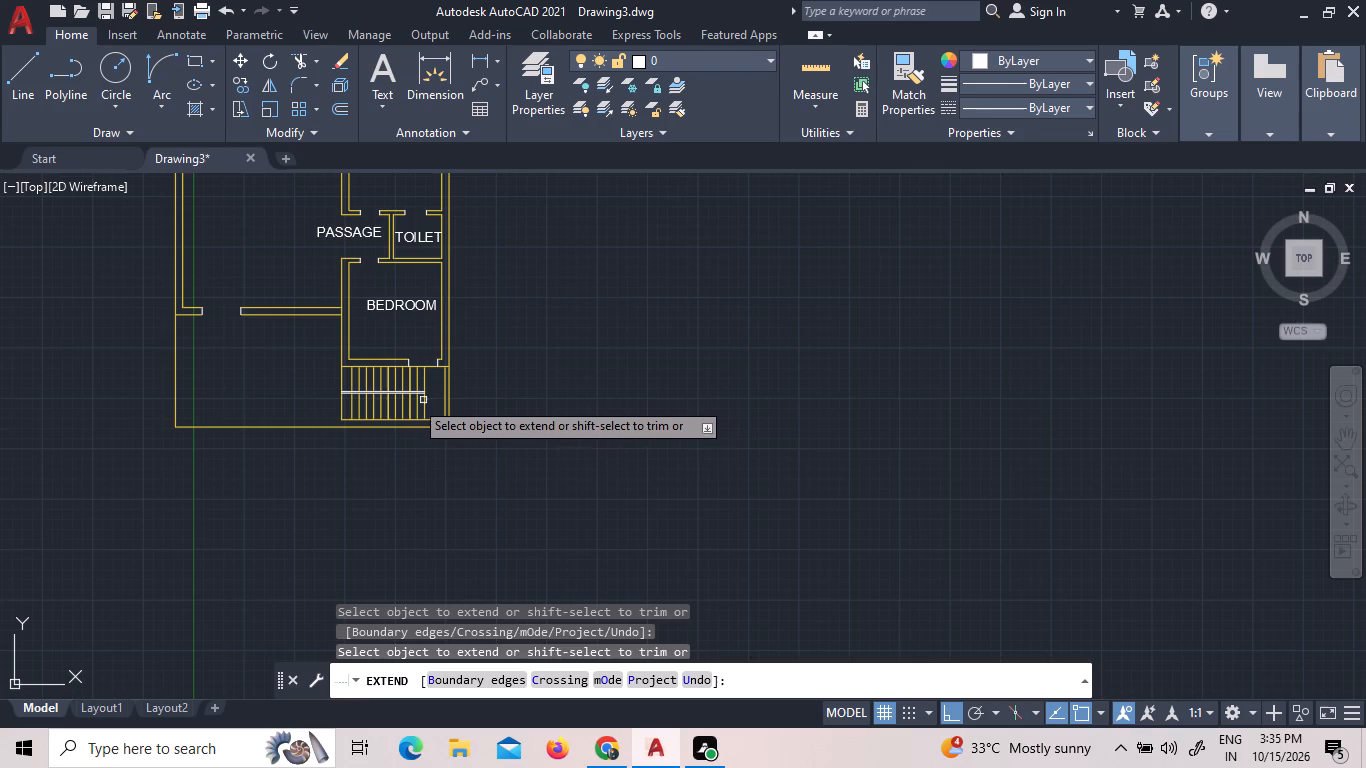
right_click_drag(287, 373, 269, 367)
left_click(290, 387)
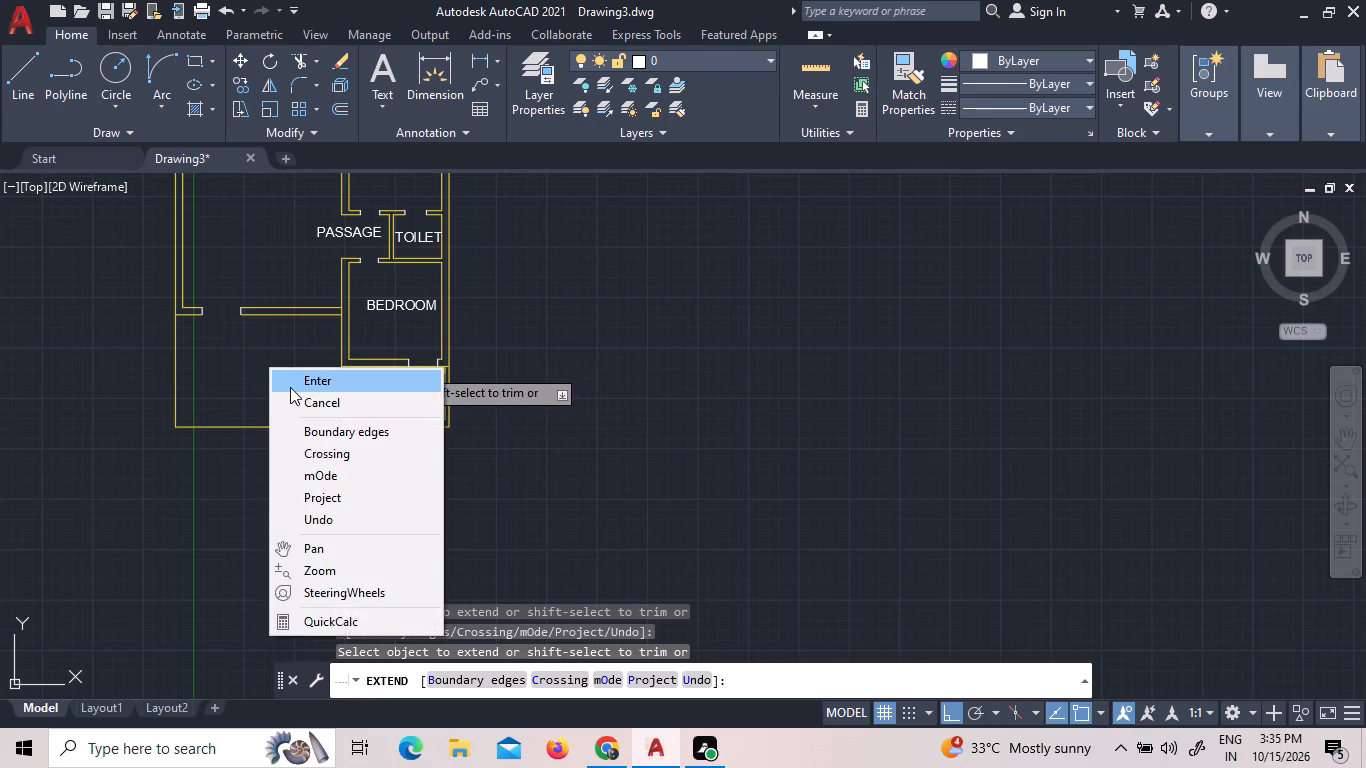
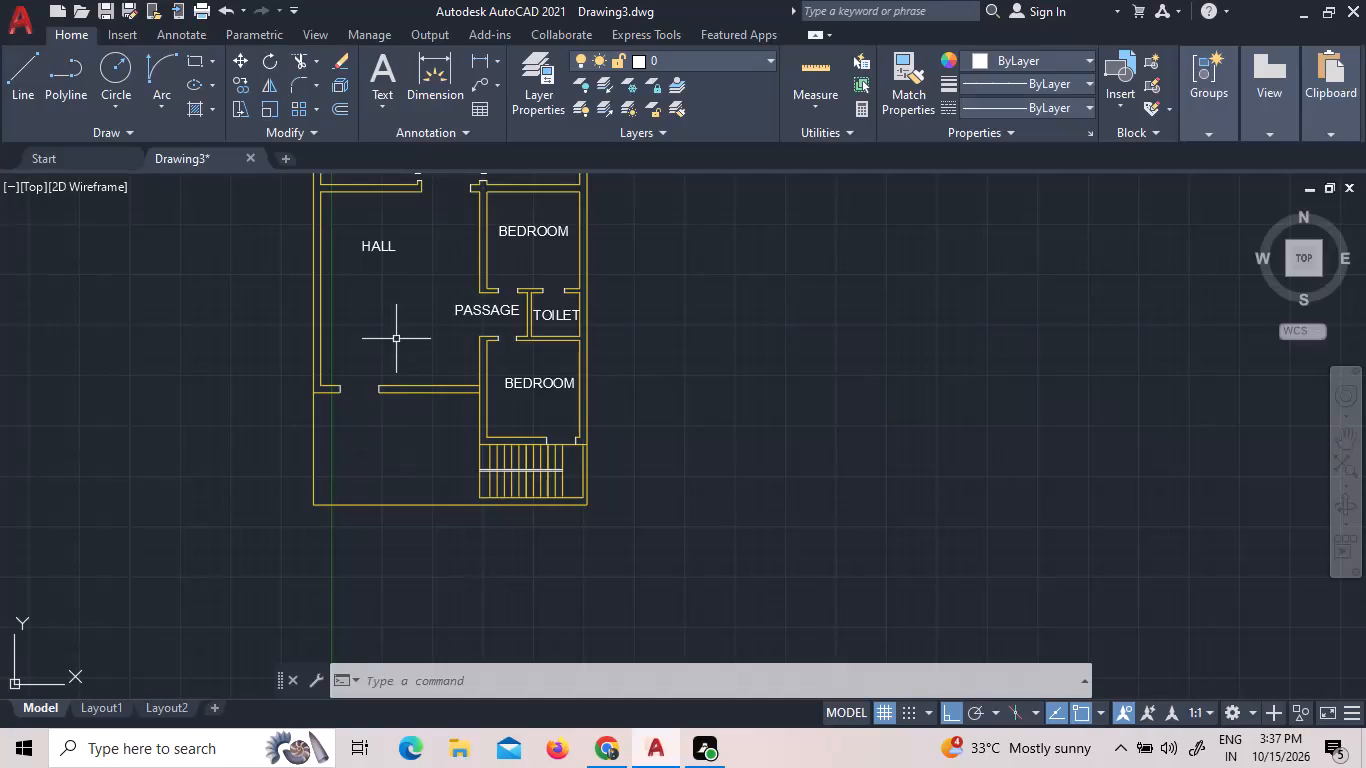
Draw a rectangle about 9'-4" by 2' below the hall's front wall opening, starting at the outer wall corner.
middle_click_drag(394, 337, 410, 390)
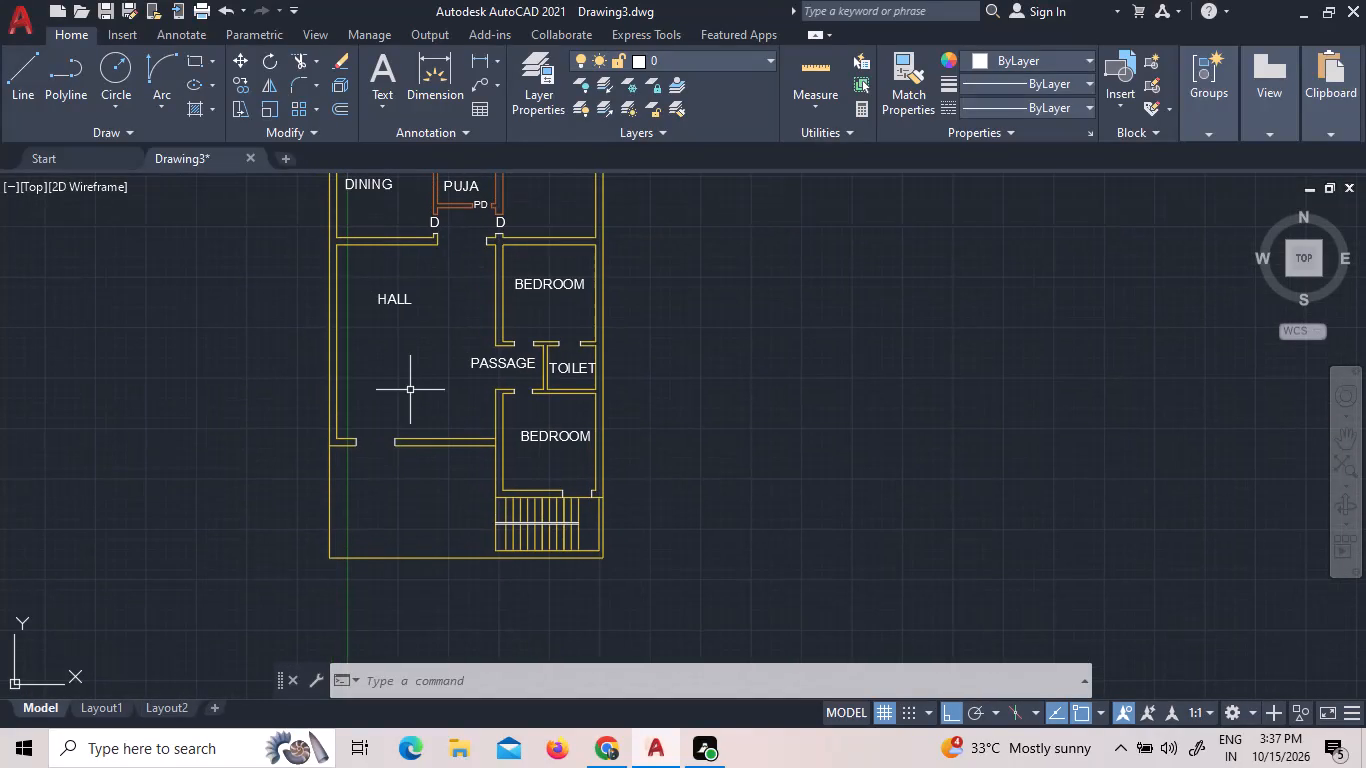
scroll(372, 450, "up", 2)
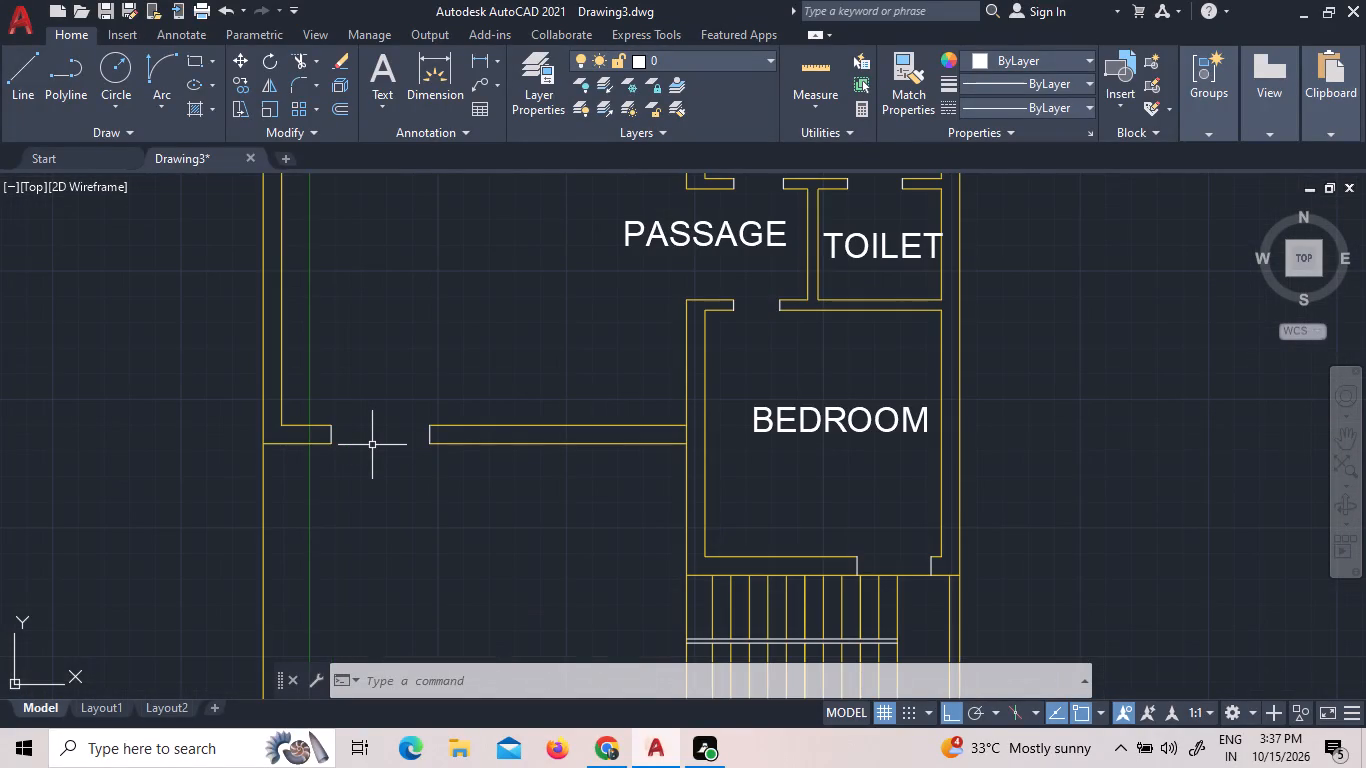
scroll(370, 448, "up", 1)
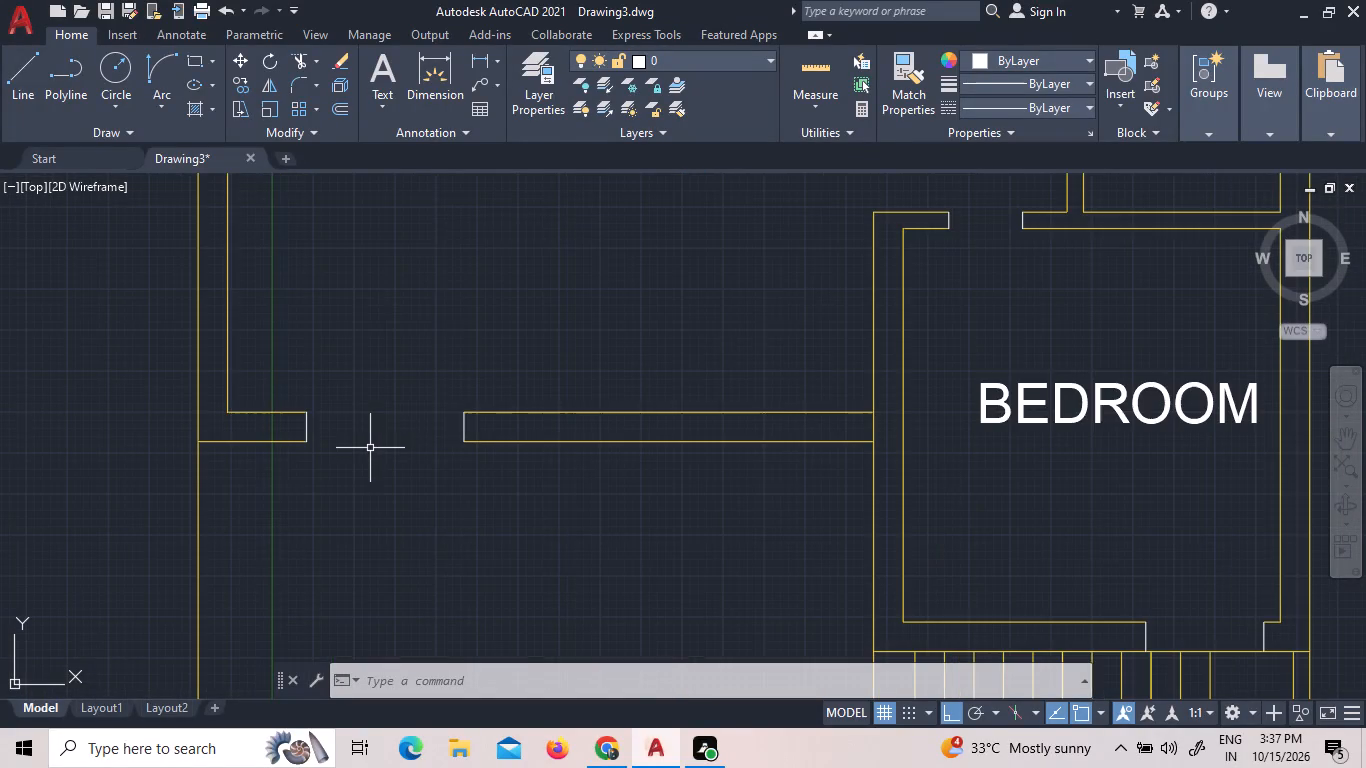
left_click(198, 53)
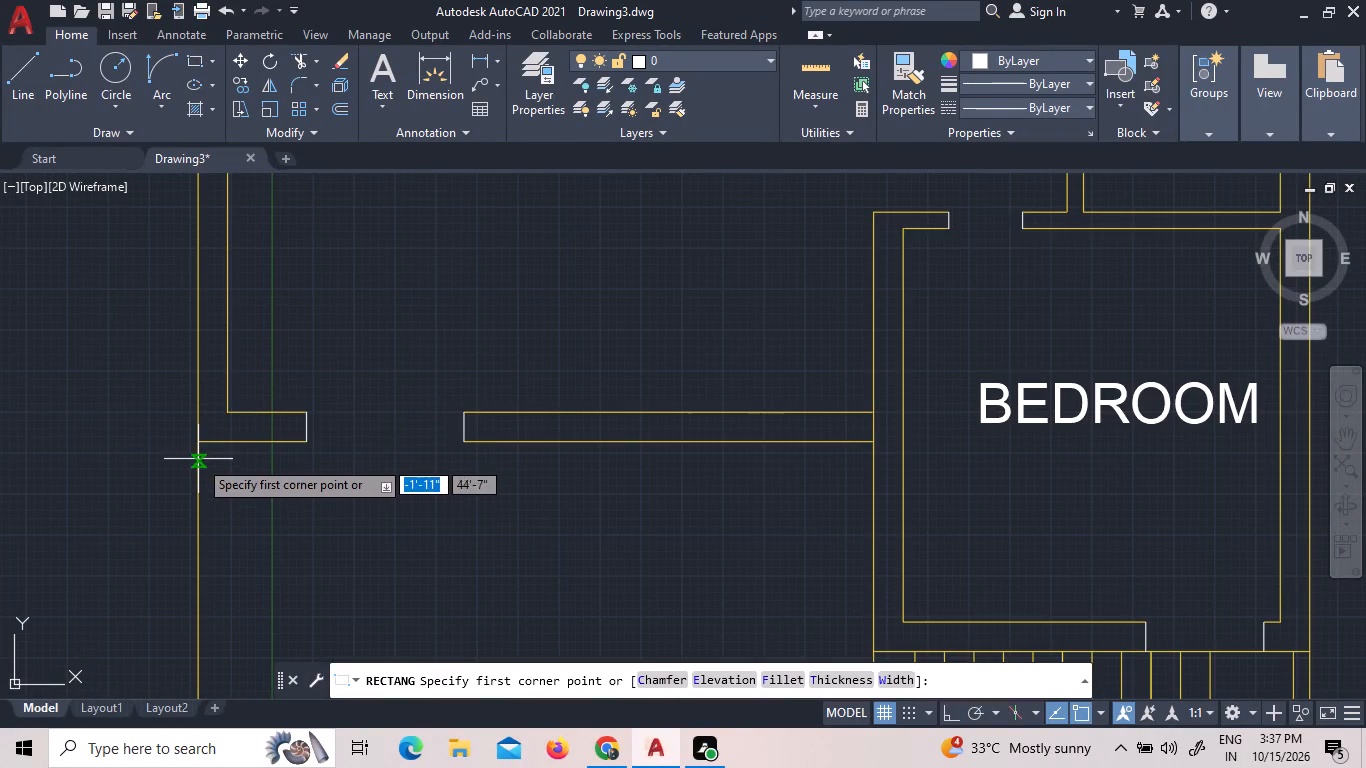
left_click(198, 441)
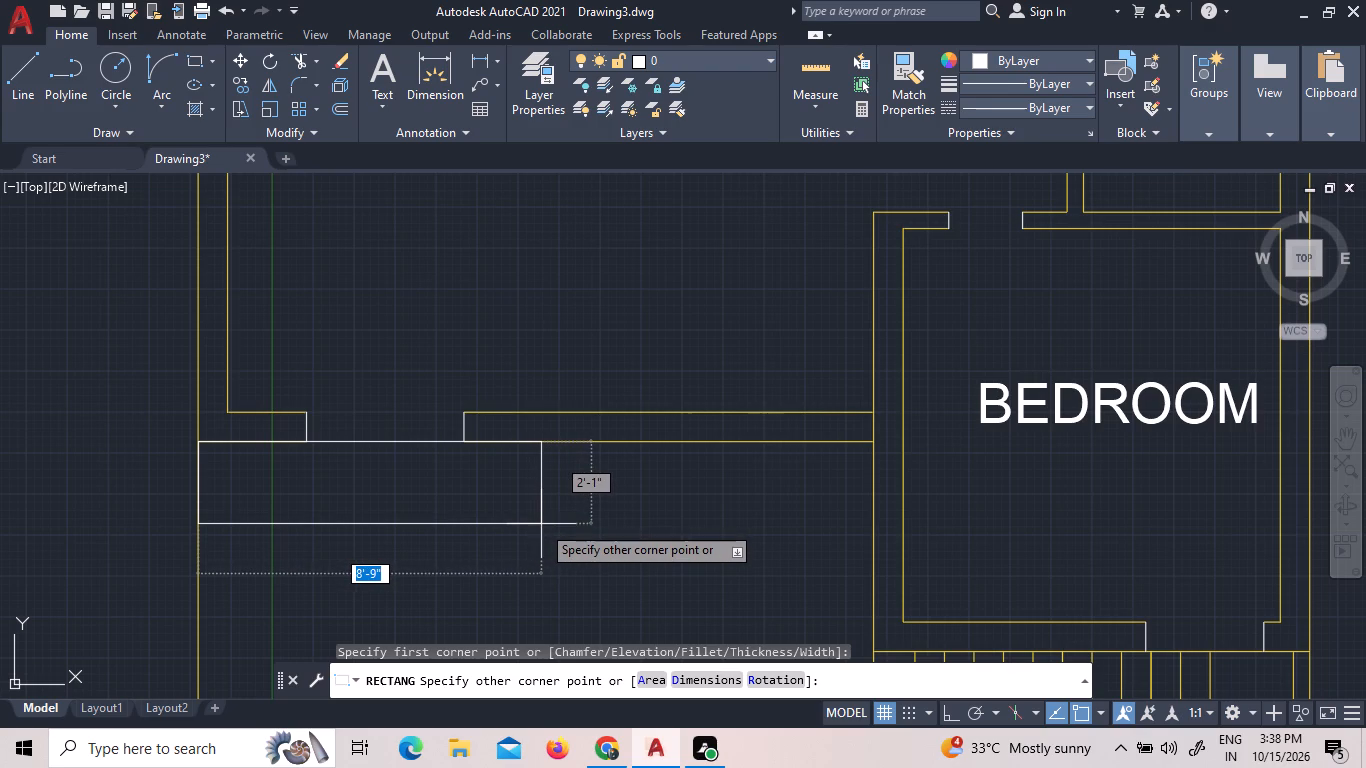
left_click(564, 522)
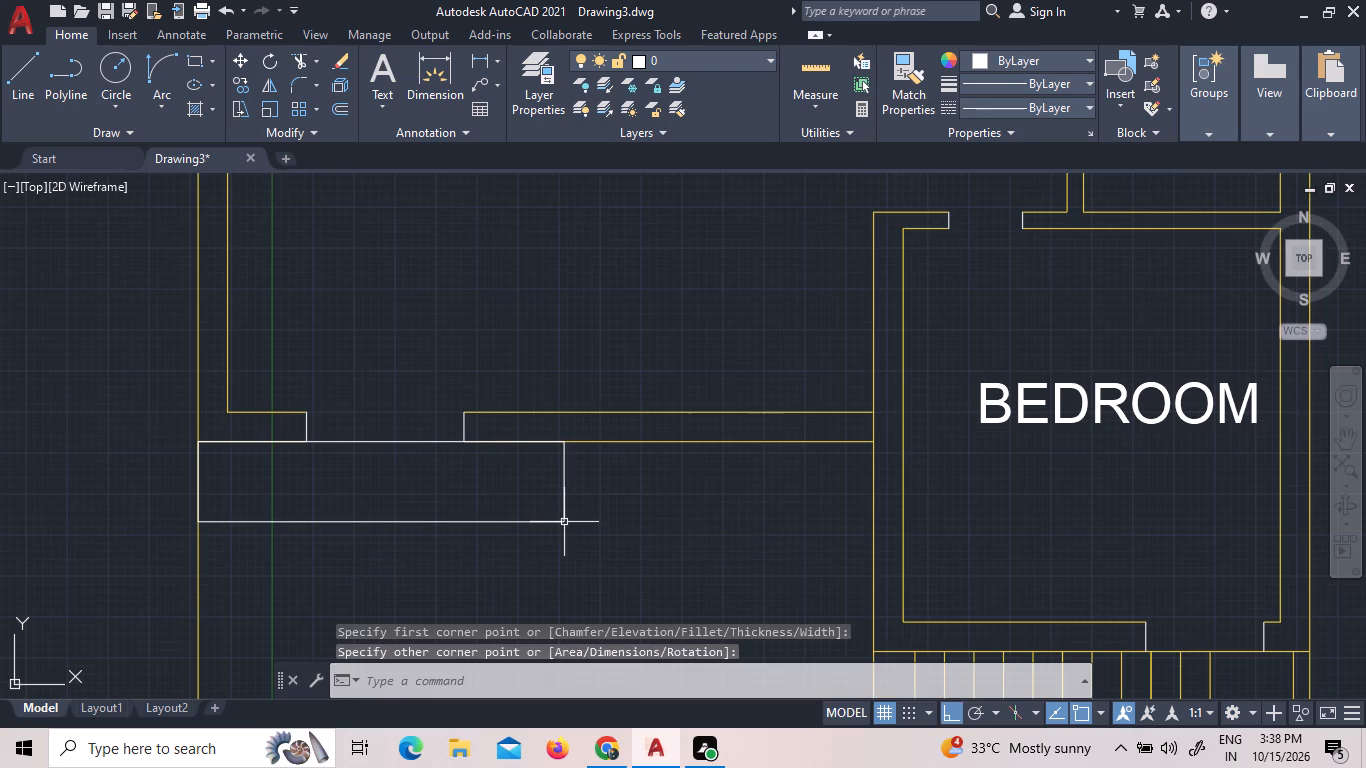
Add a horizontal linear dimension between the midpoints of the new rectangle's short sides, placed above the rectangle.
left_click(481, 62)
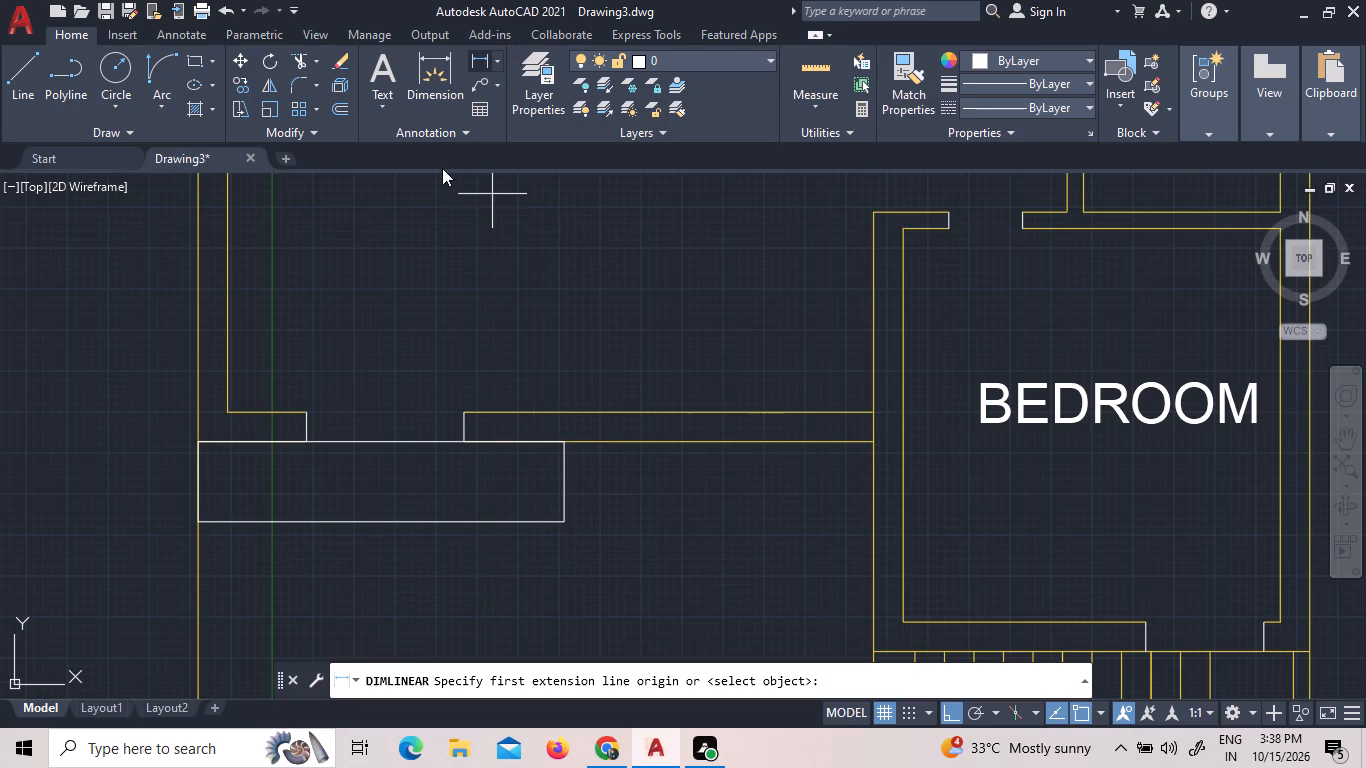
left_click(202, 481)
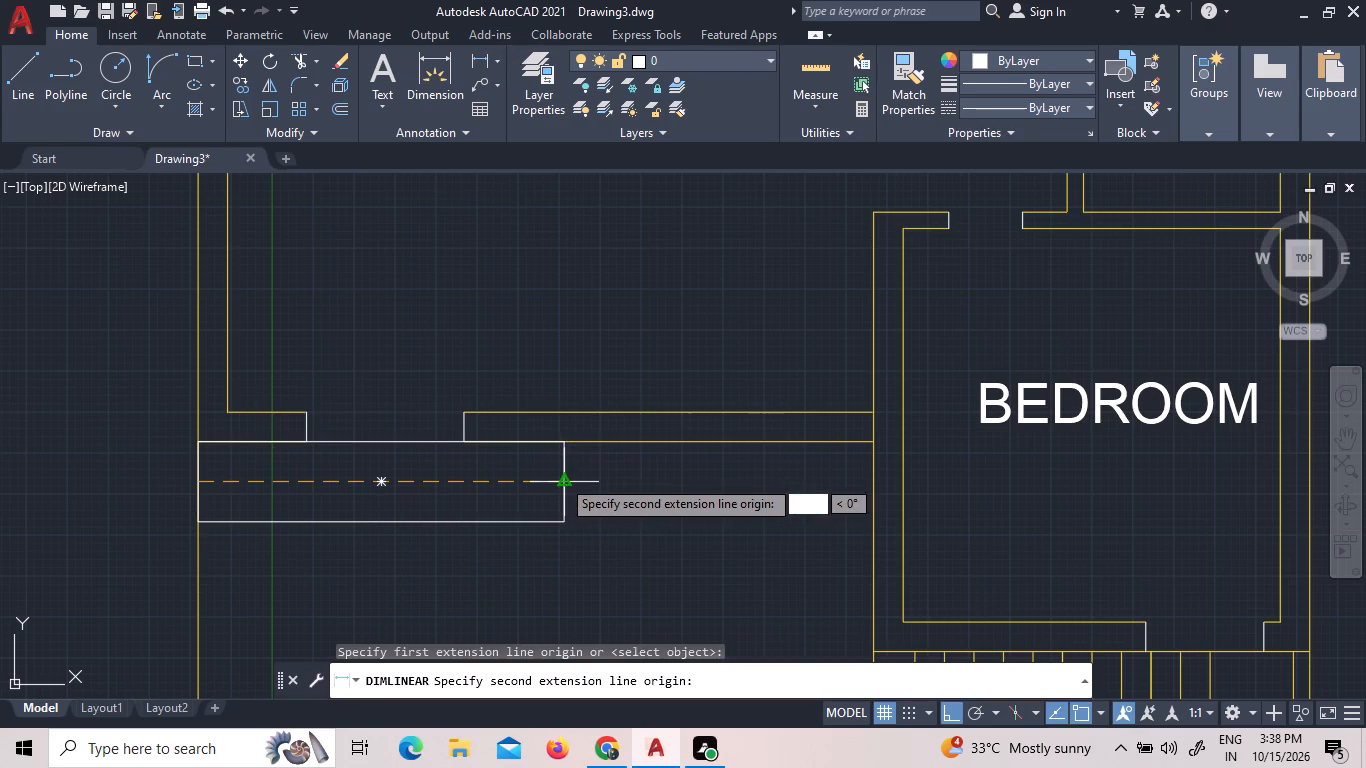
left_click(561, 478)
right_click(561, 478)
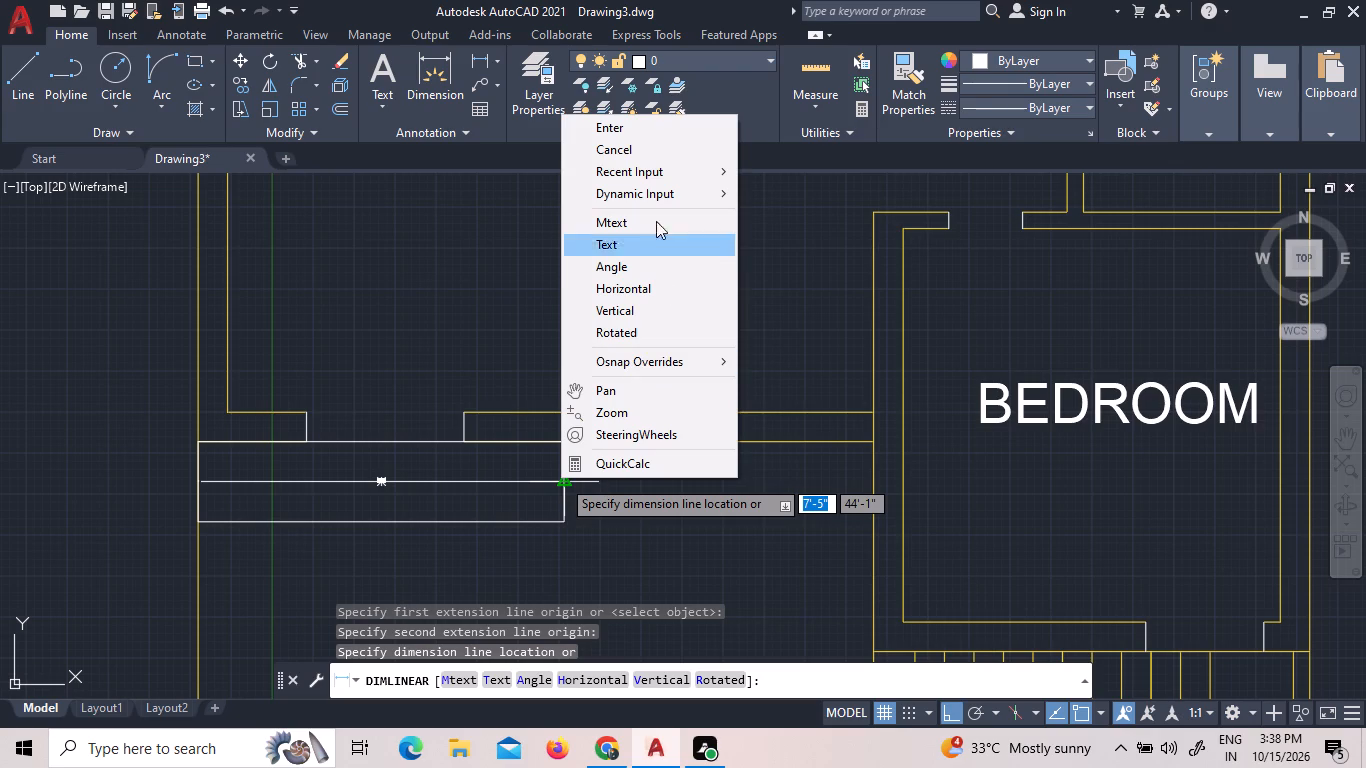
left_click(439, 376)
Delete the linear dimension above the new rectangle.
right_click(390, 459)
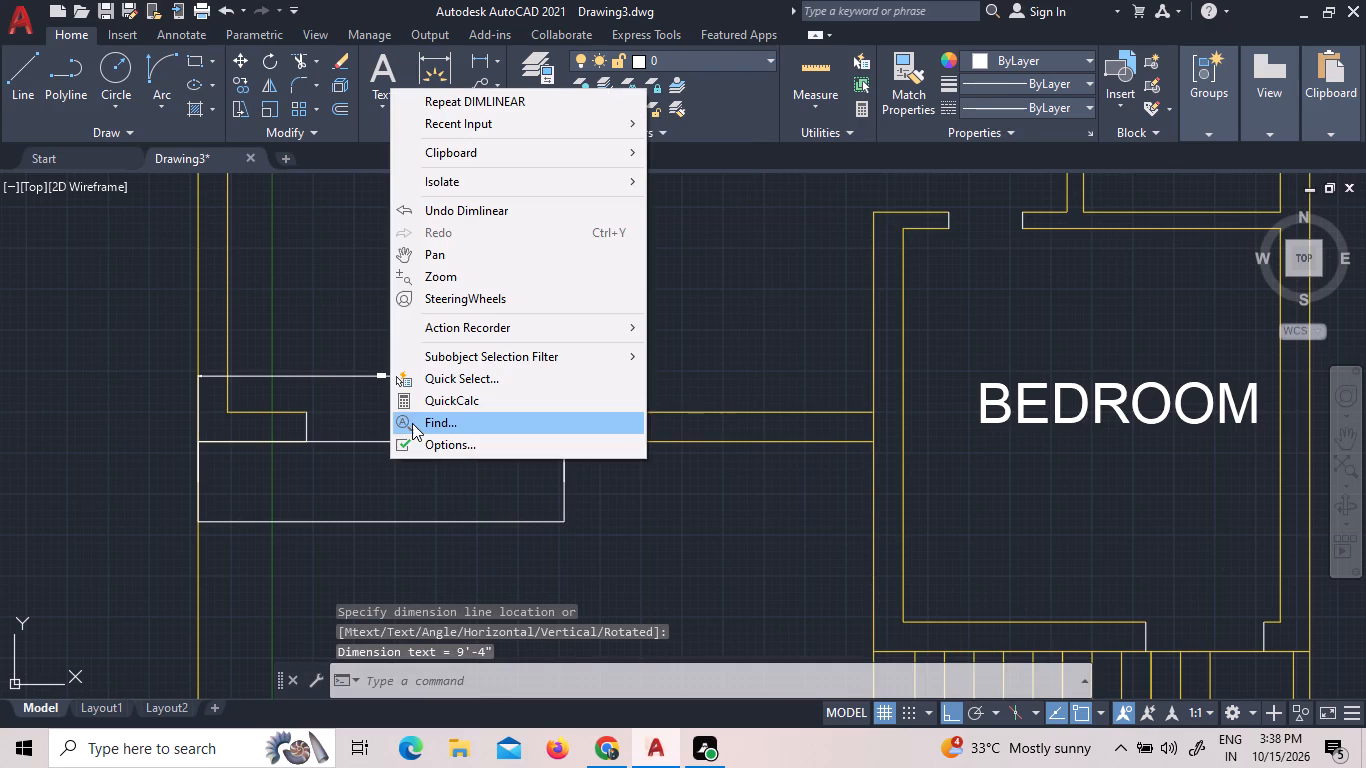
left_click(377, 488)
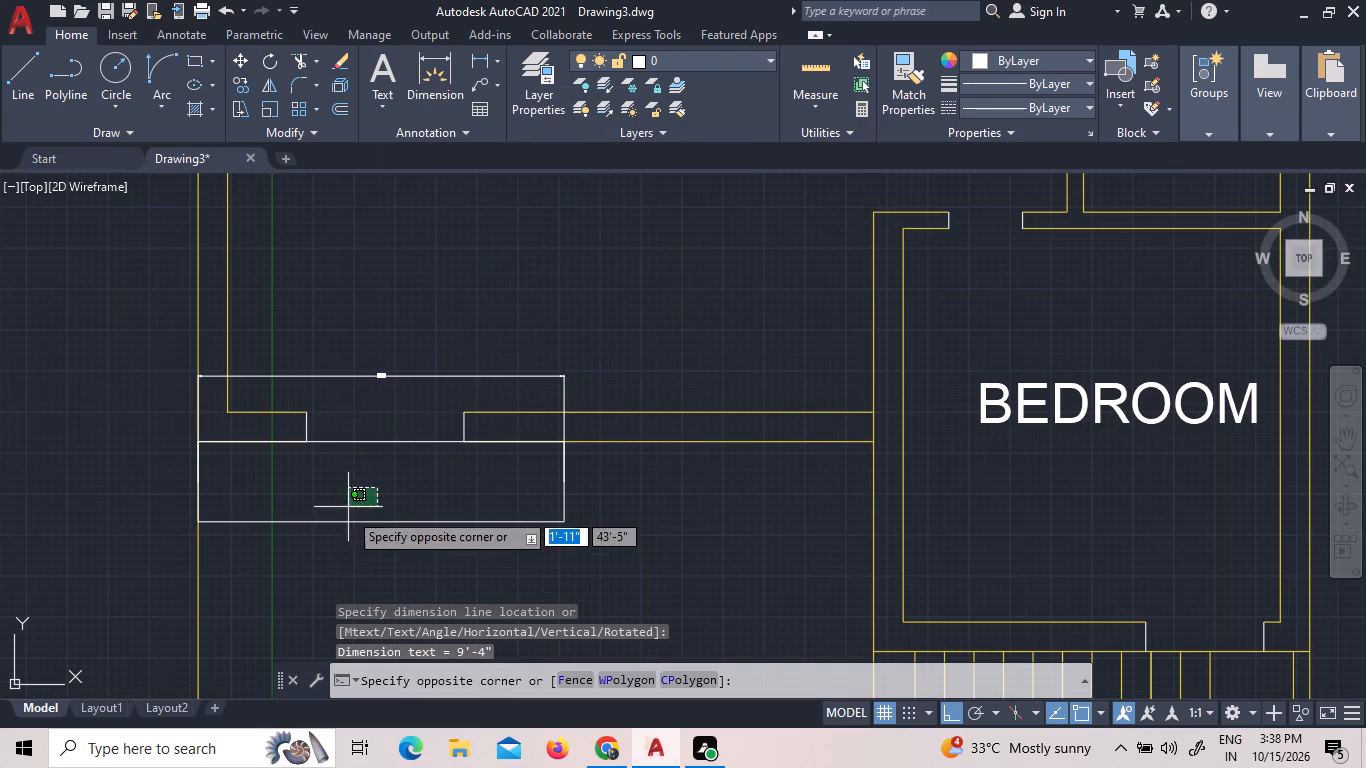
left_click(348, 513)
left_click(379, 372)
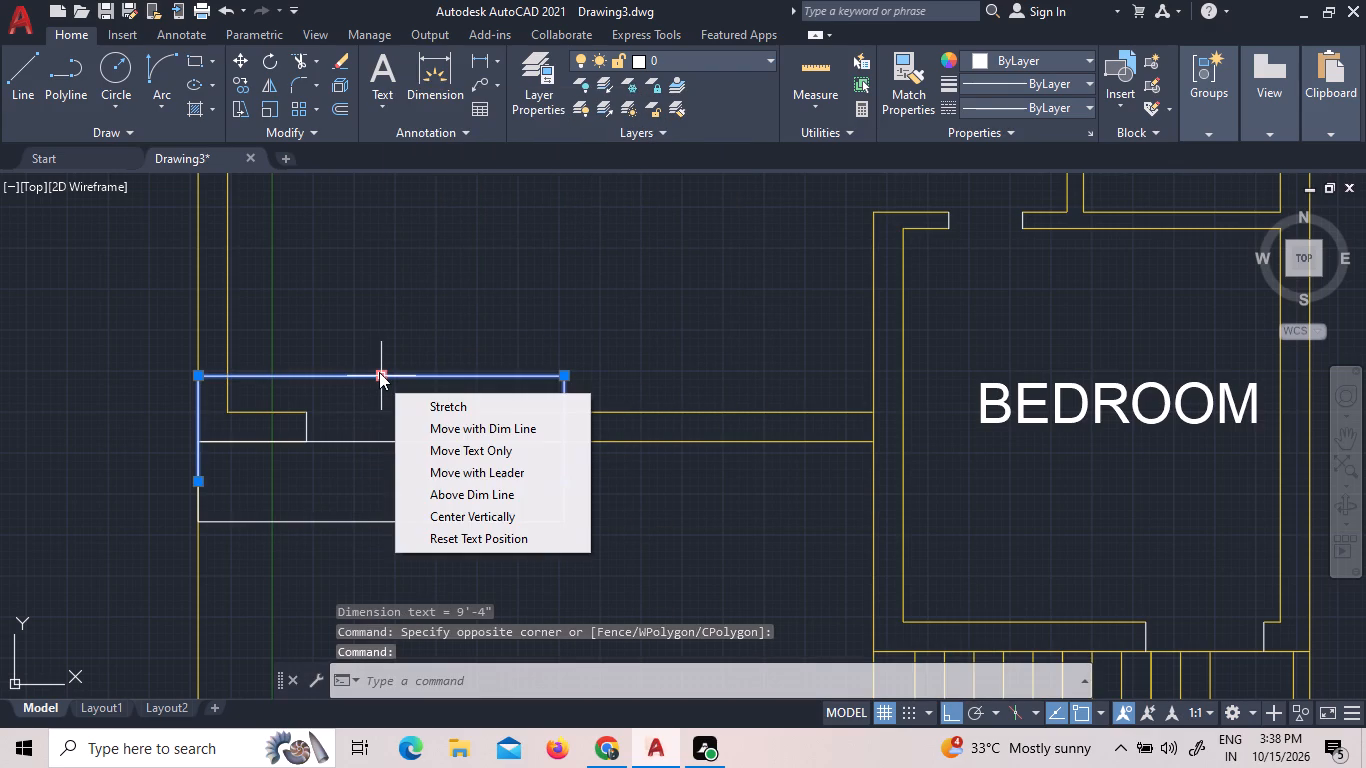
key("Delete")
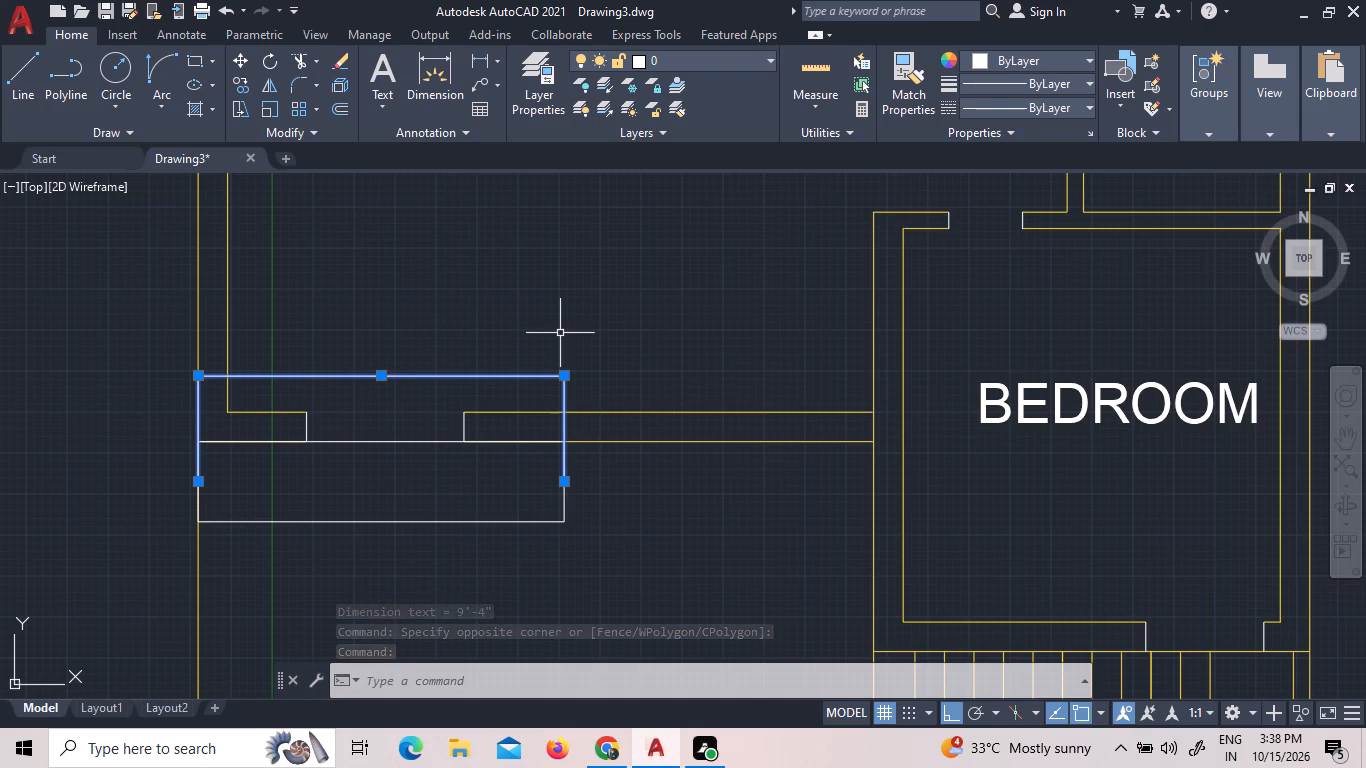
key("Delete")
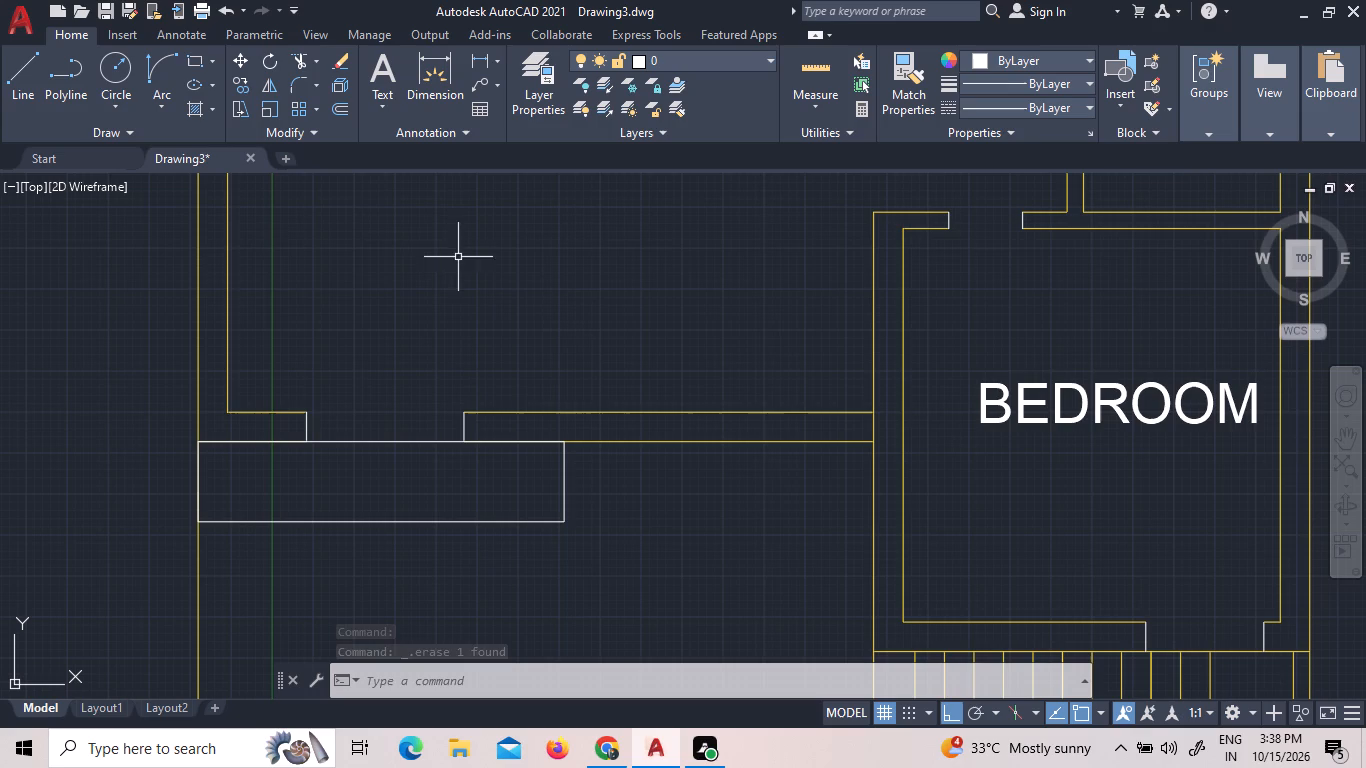
Draw a horizontal line across the rectangle connecting the midpoints of its two short sides.
left_click(28, 73)
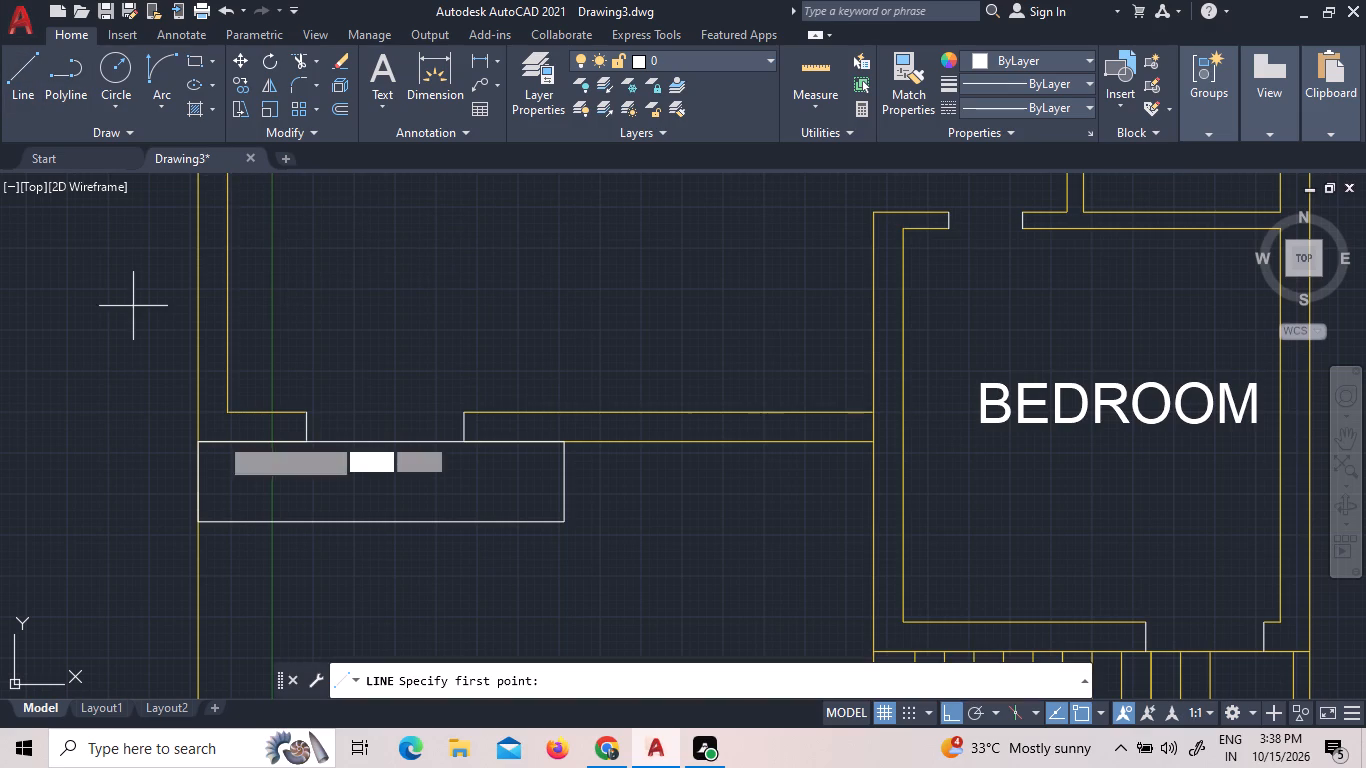
left_click(197, 486)
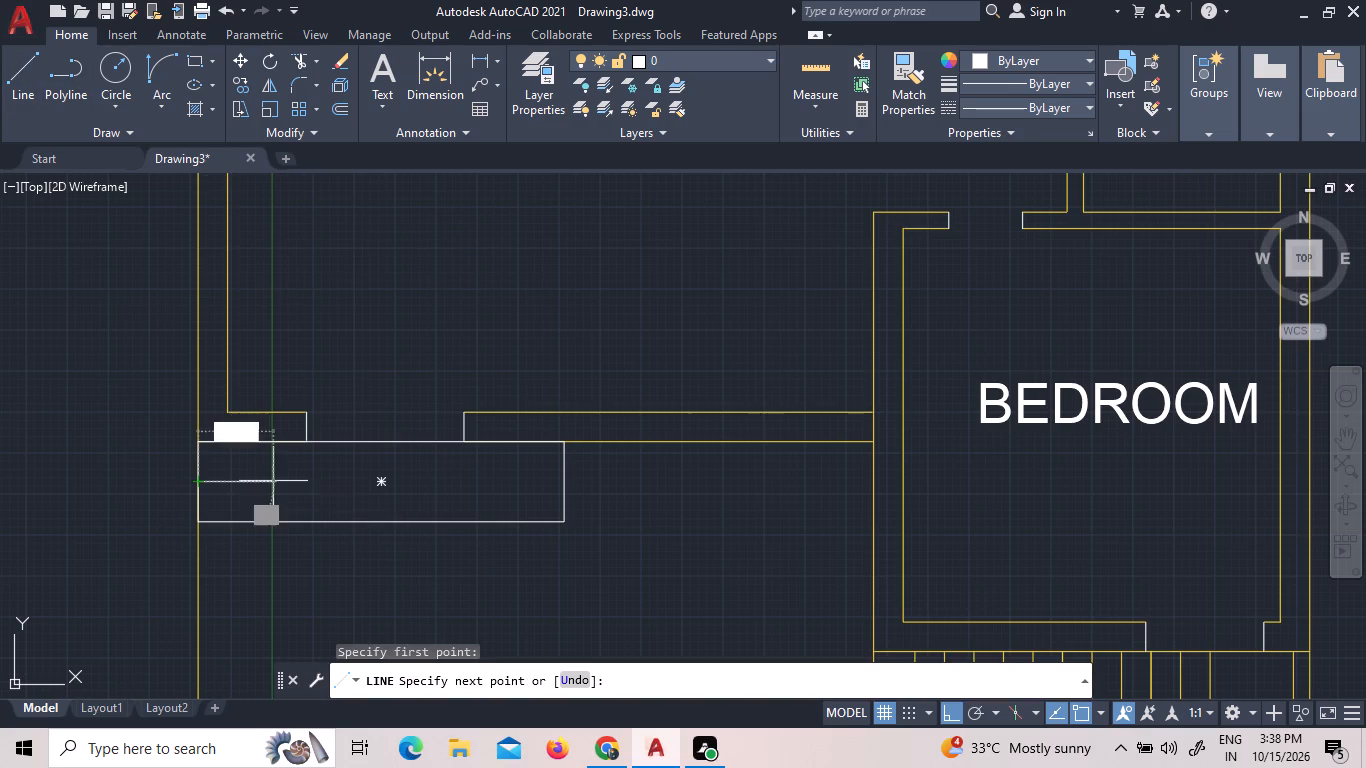
left_click(565, 486)
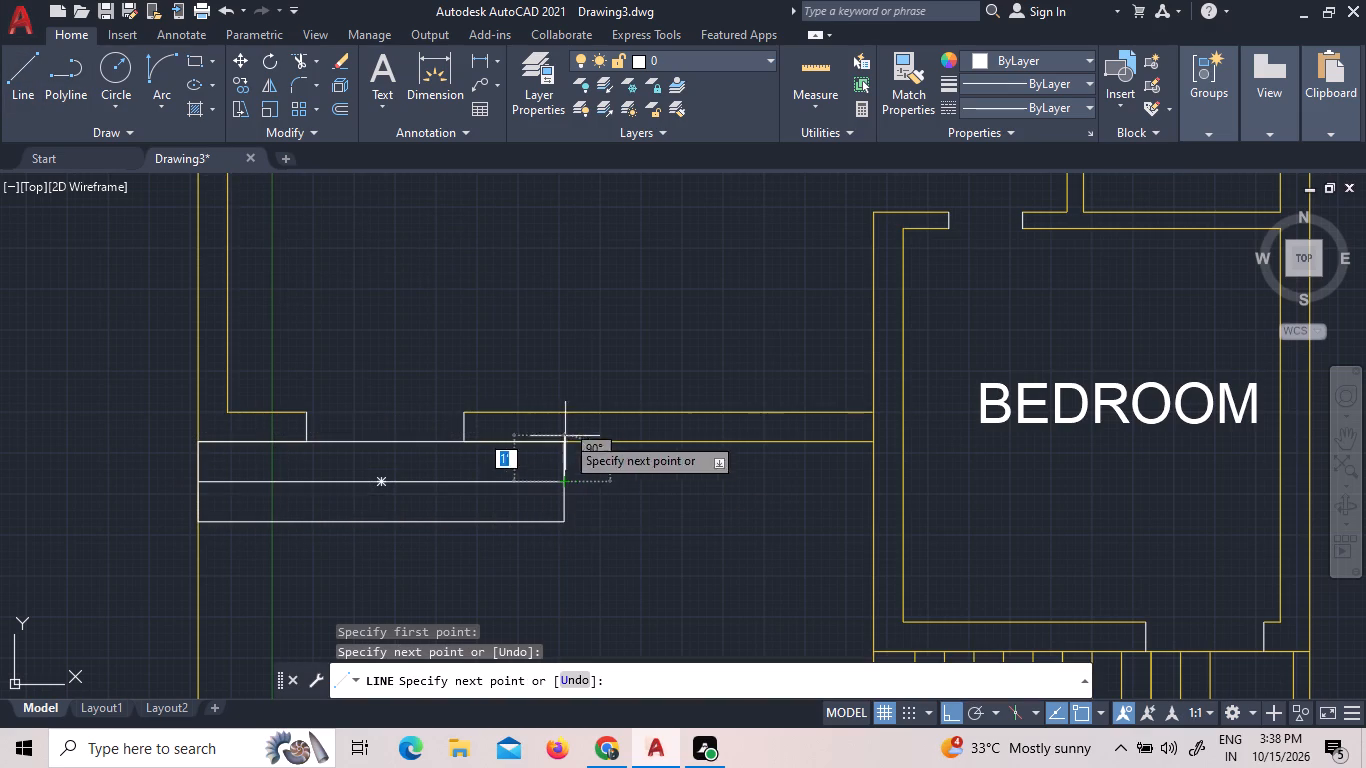
right_click(553, 319)
left_click(563, 331)
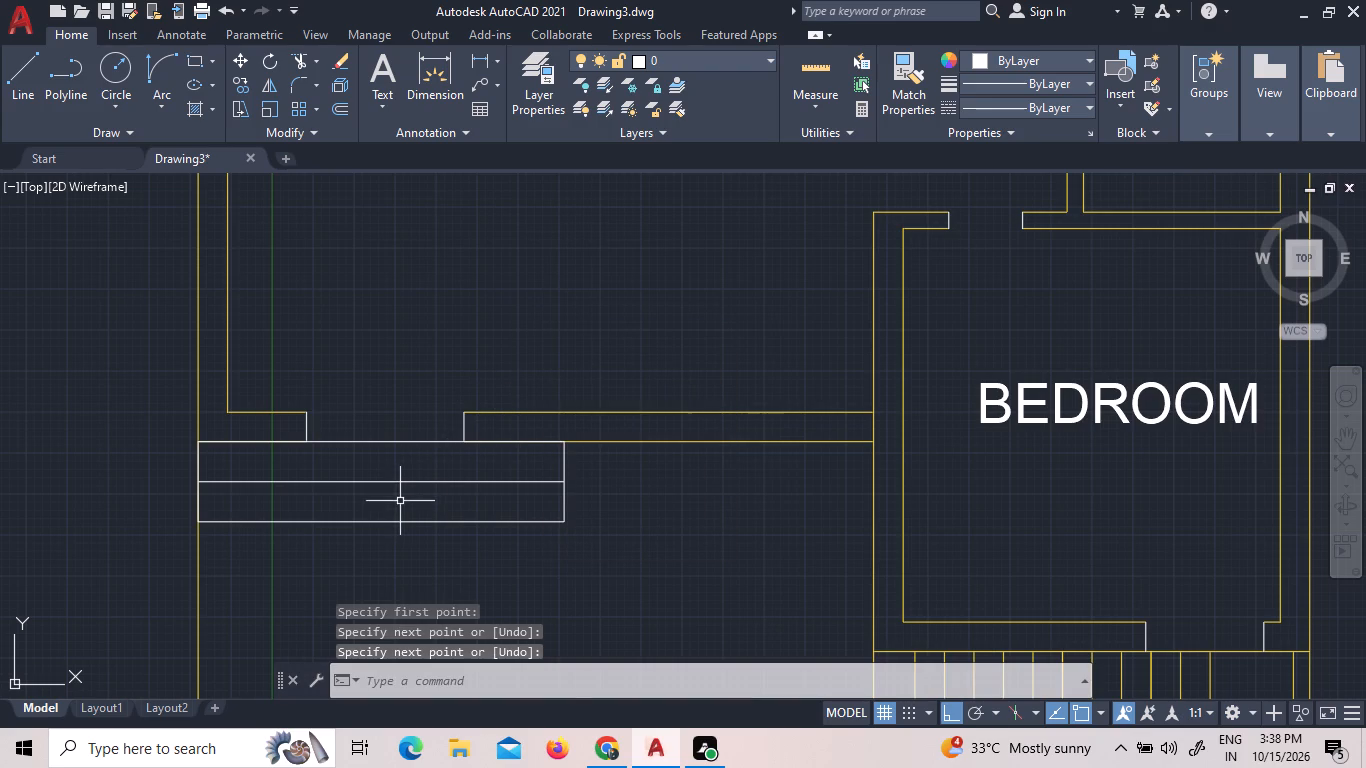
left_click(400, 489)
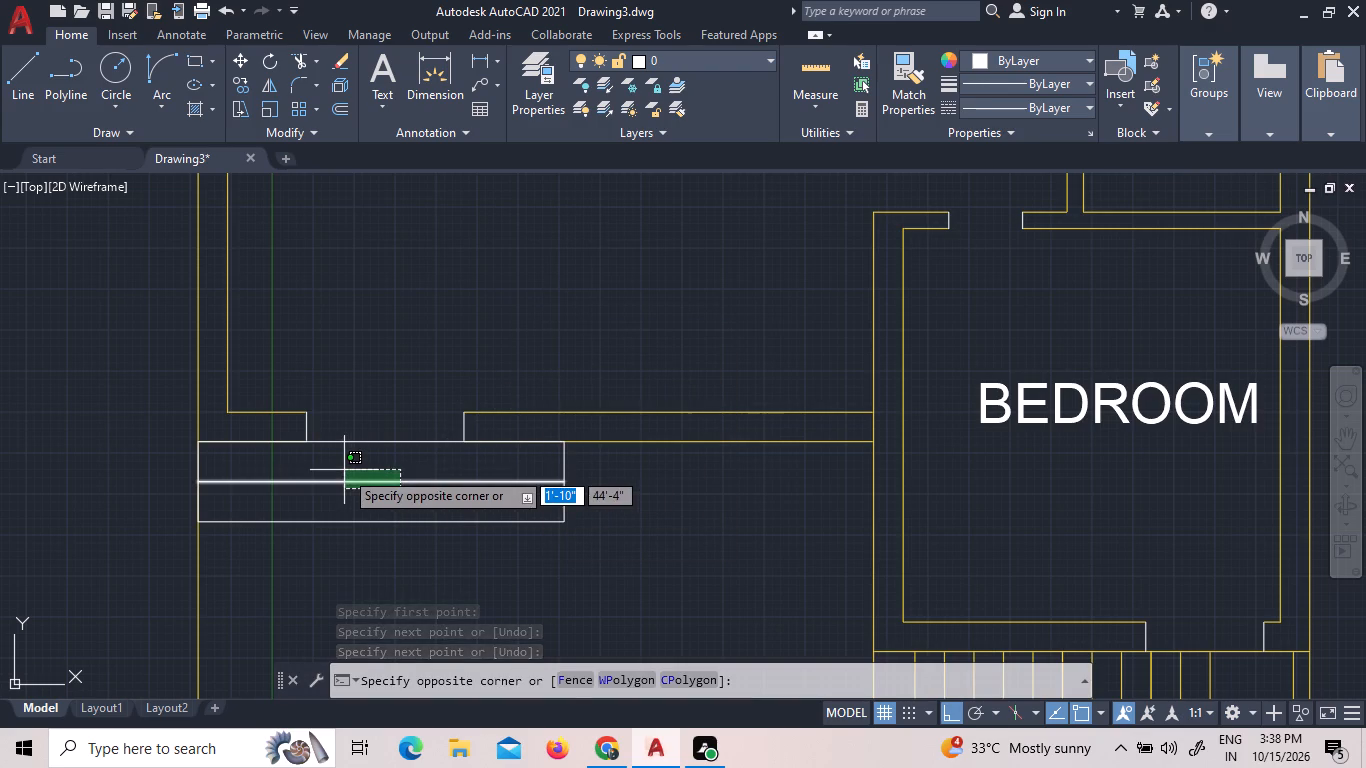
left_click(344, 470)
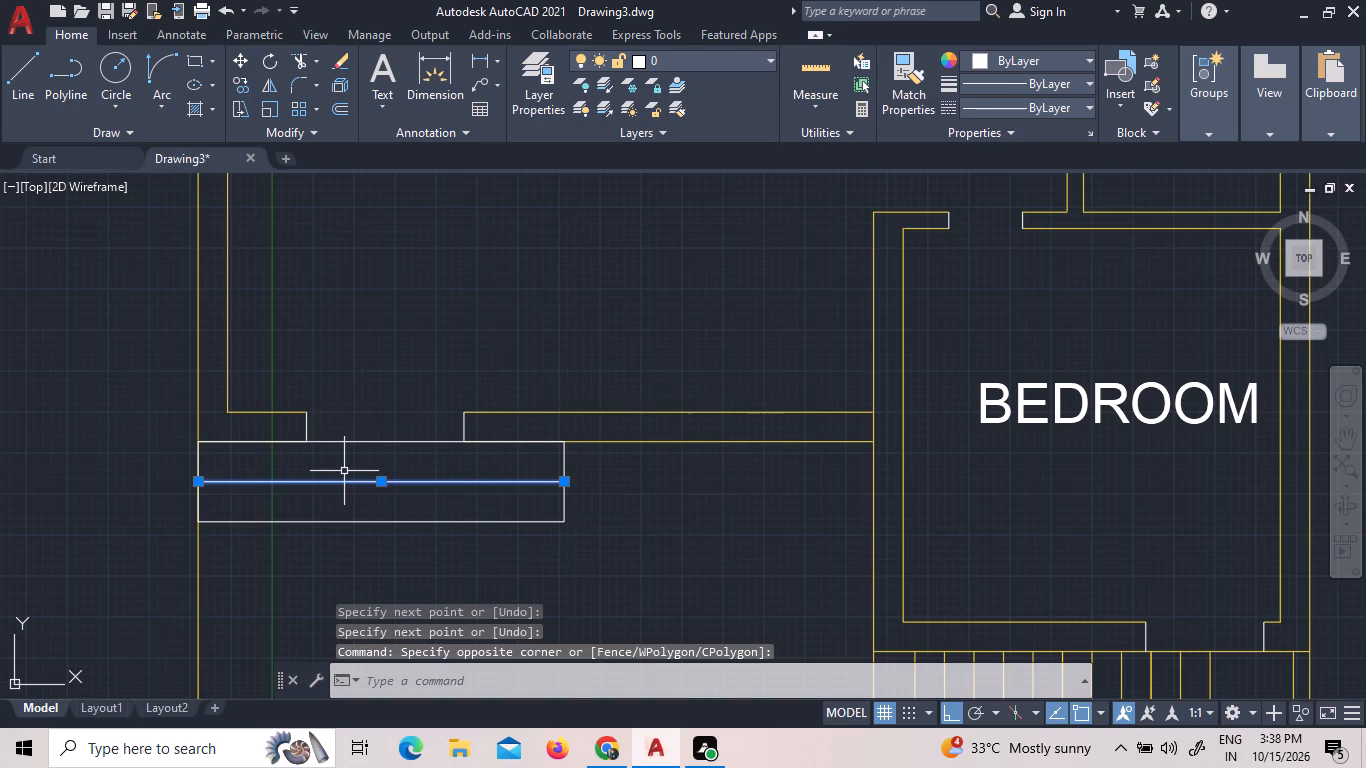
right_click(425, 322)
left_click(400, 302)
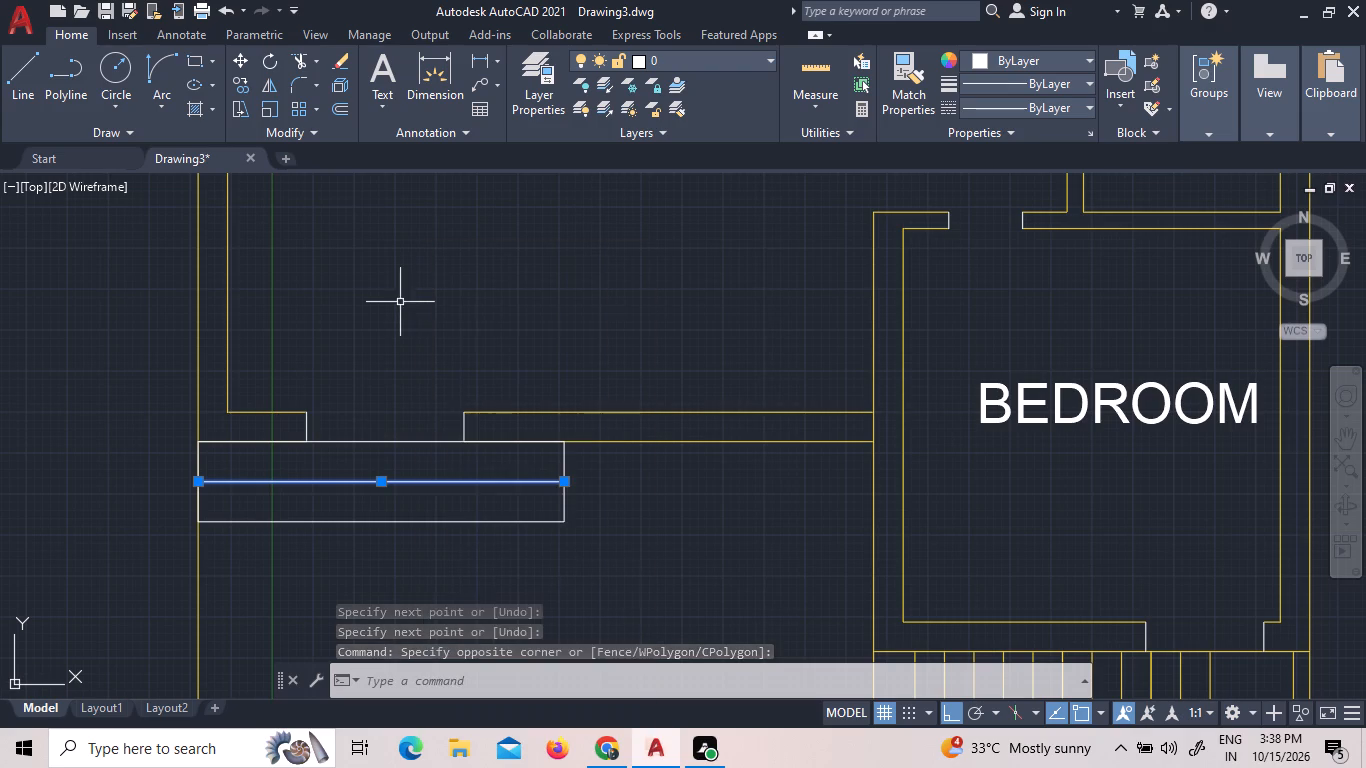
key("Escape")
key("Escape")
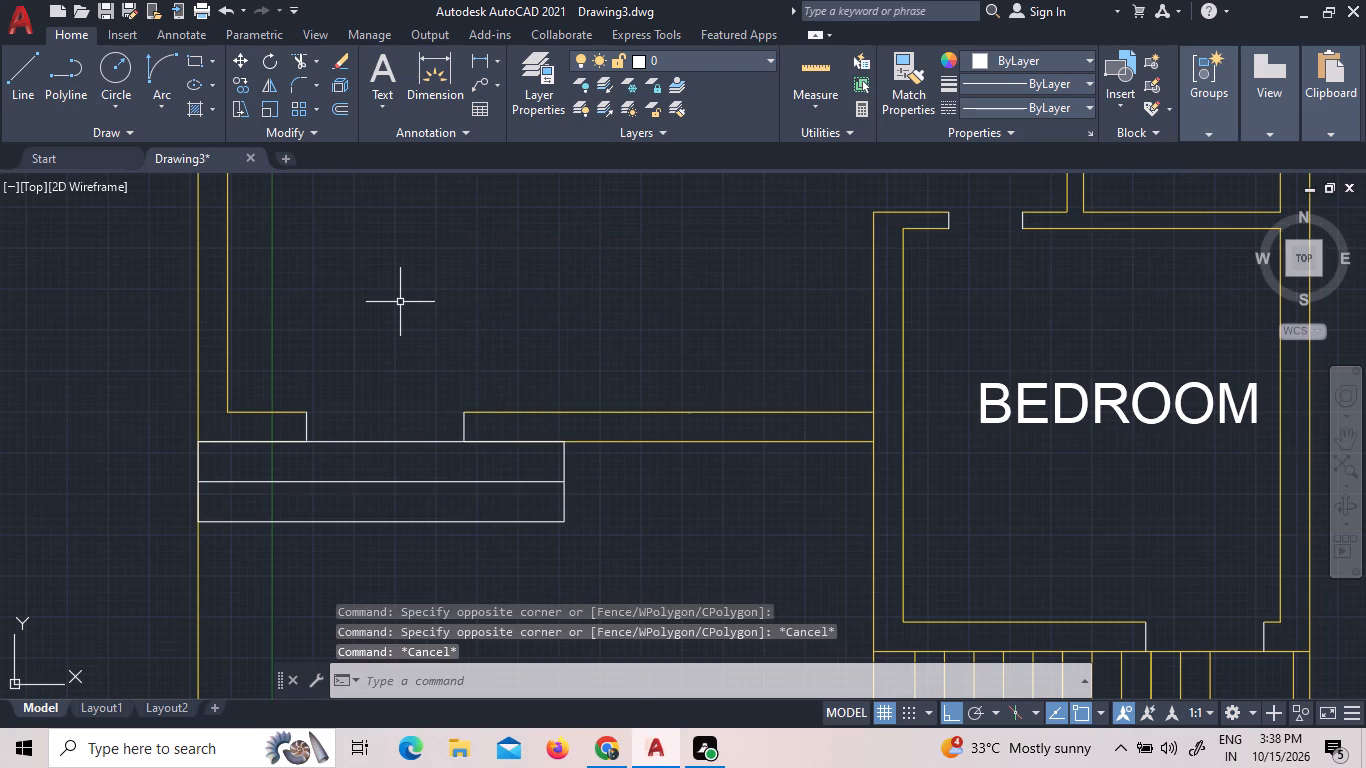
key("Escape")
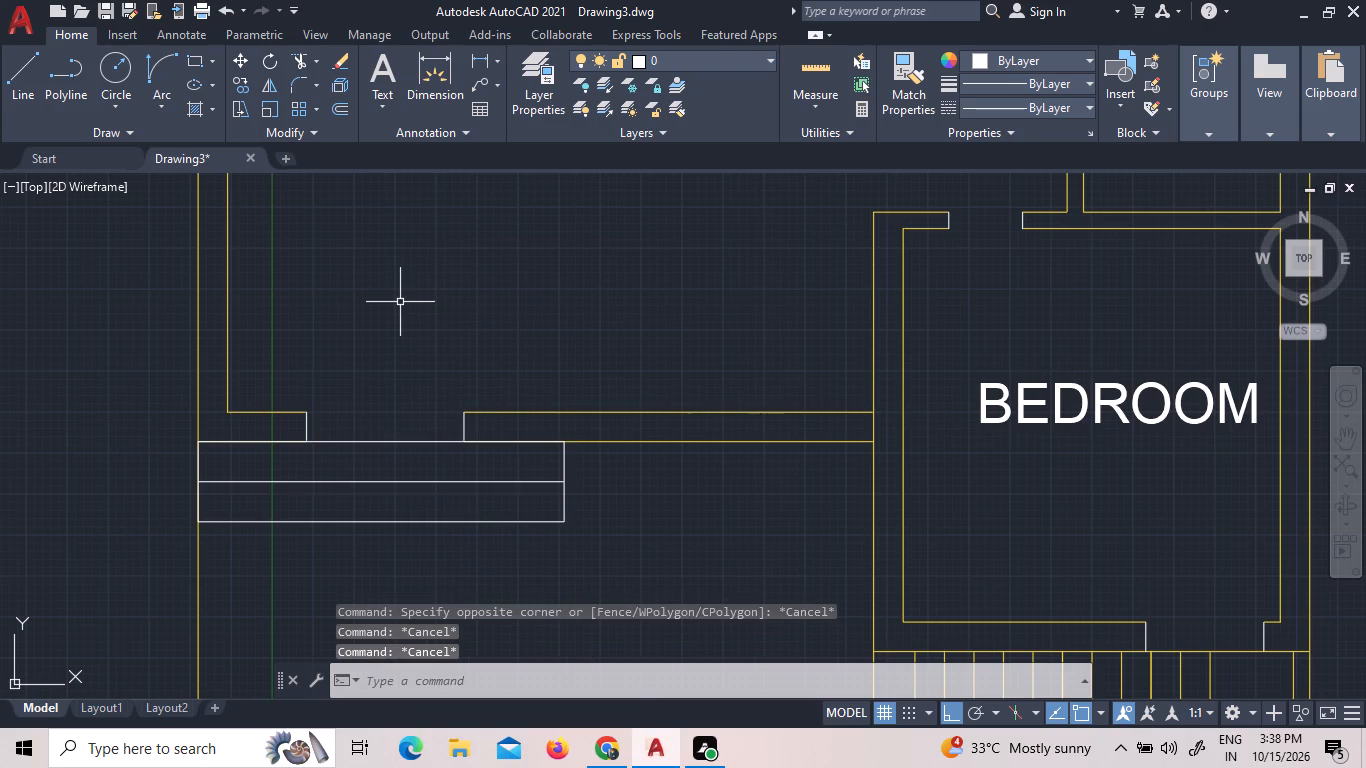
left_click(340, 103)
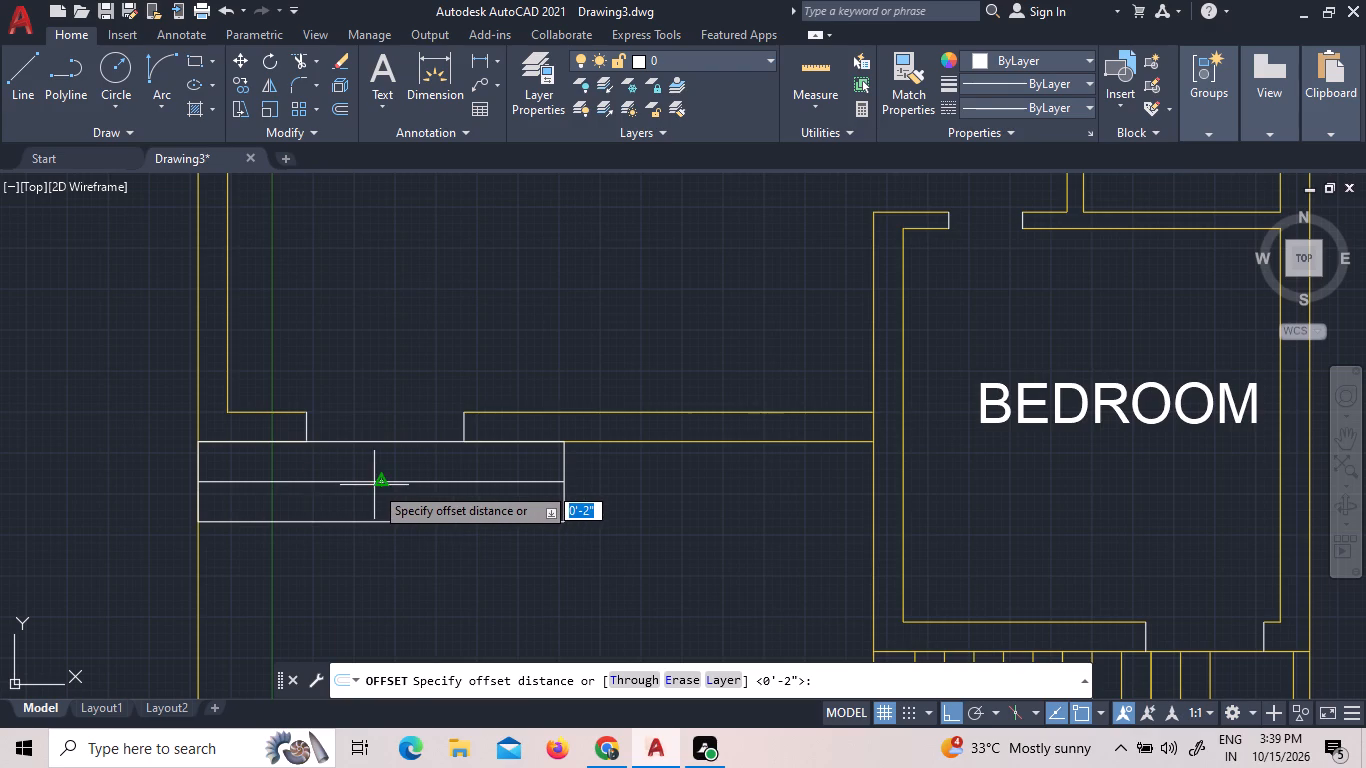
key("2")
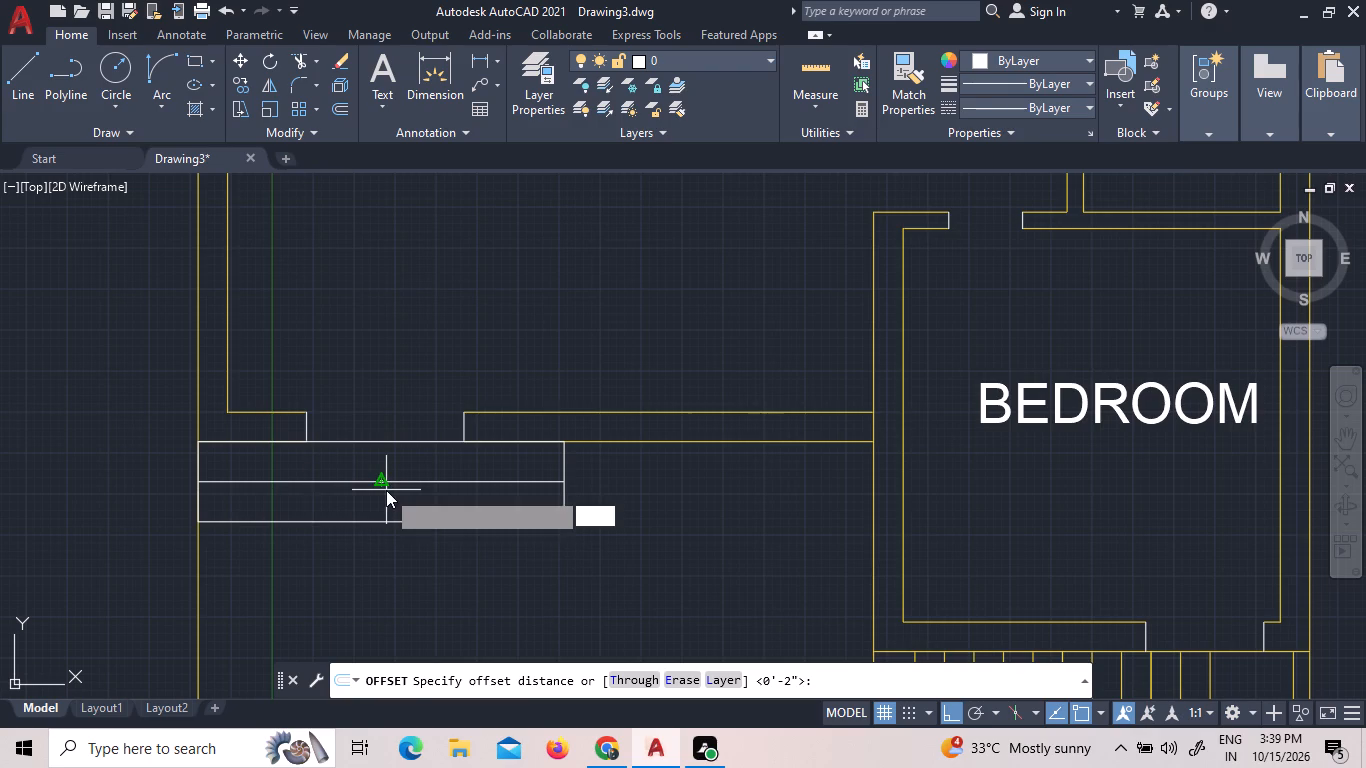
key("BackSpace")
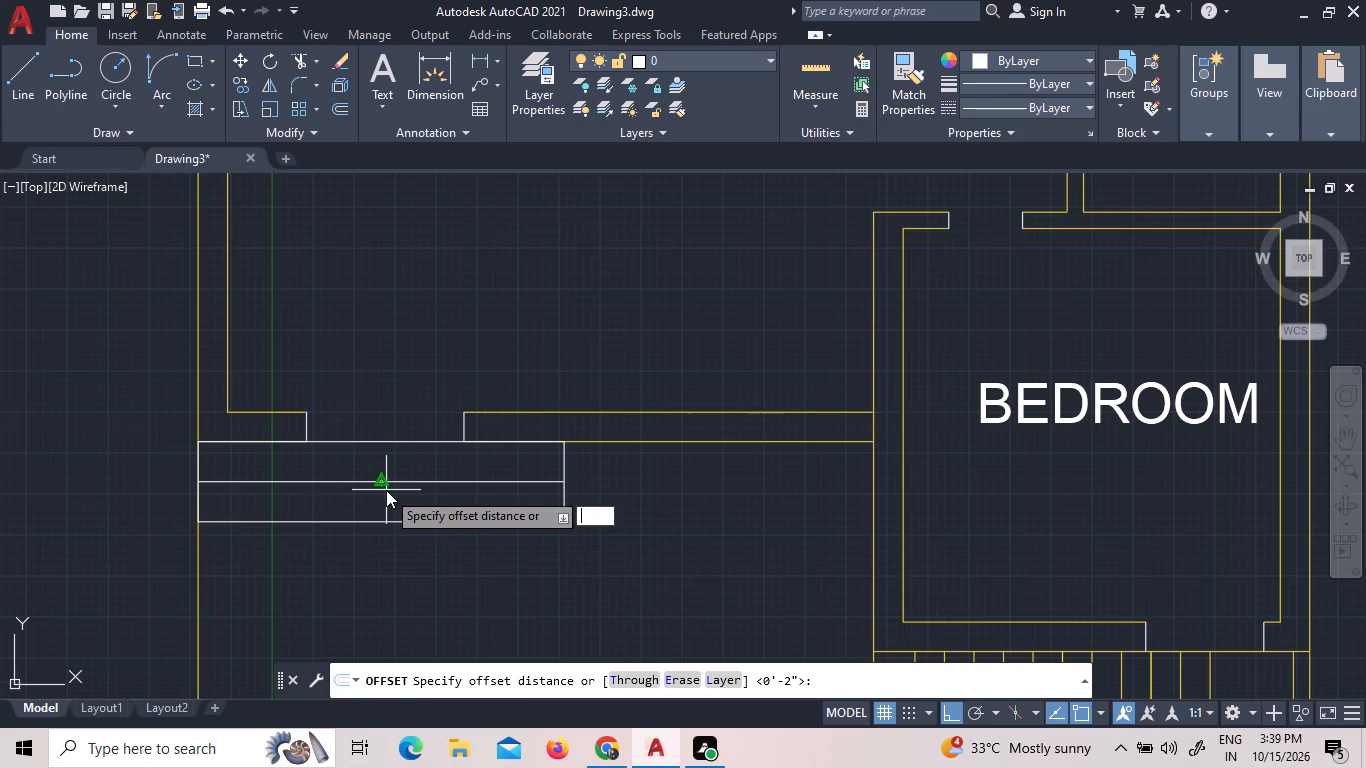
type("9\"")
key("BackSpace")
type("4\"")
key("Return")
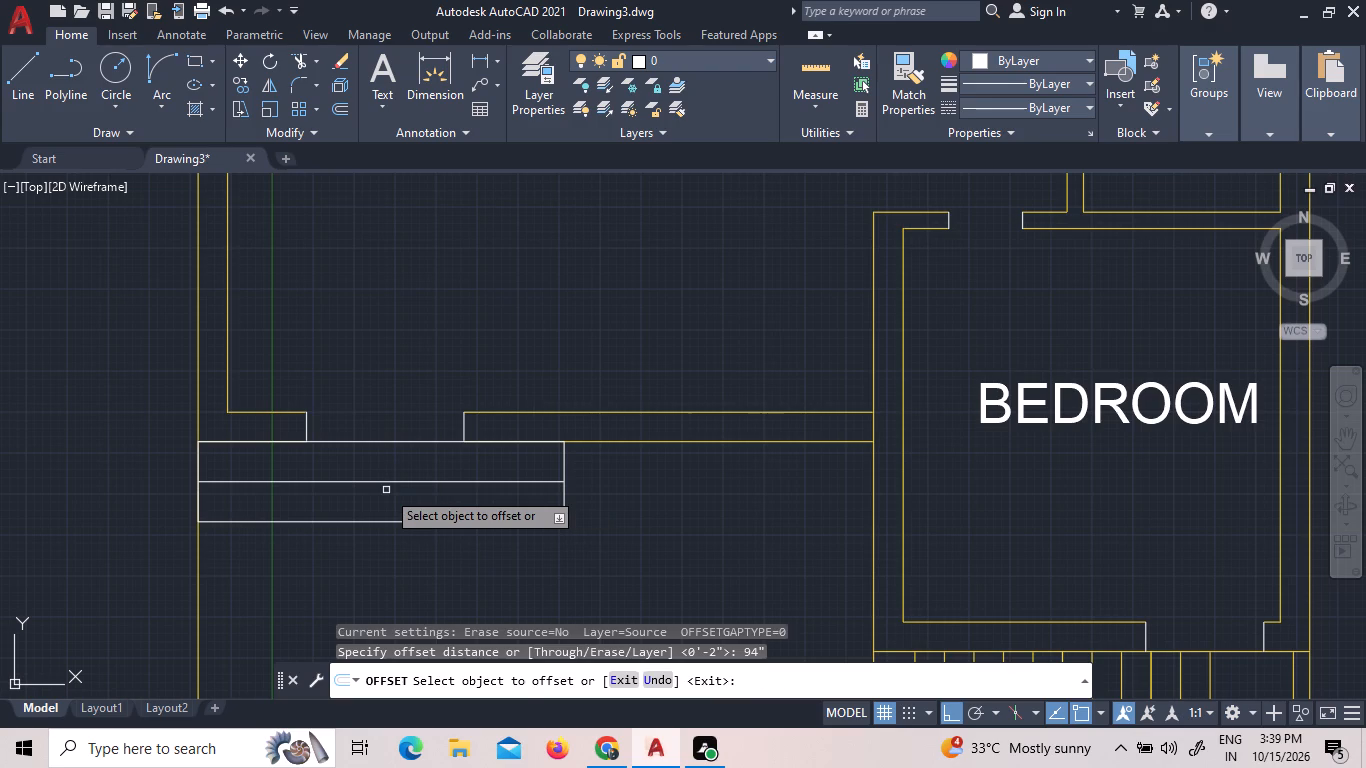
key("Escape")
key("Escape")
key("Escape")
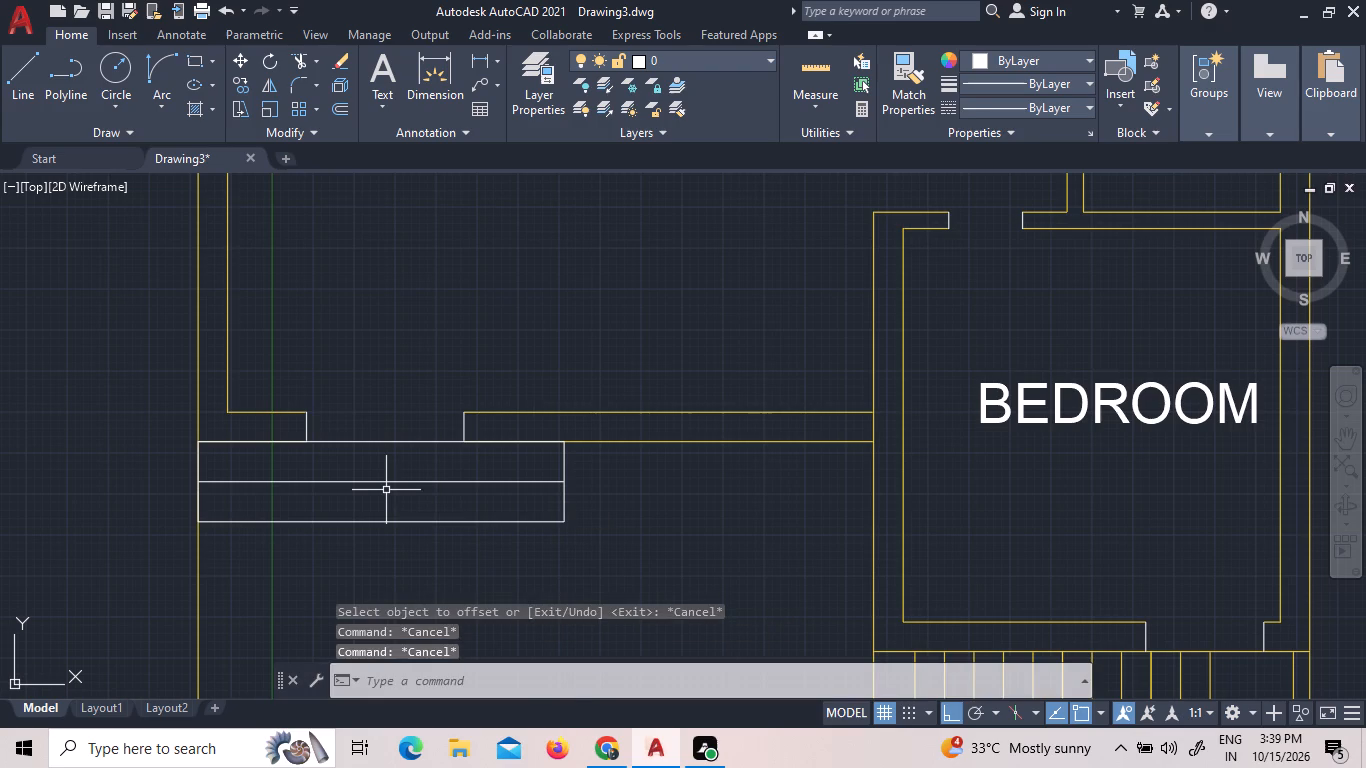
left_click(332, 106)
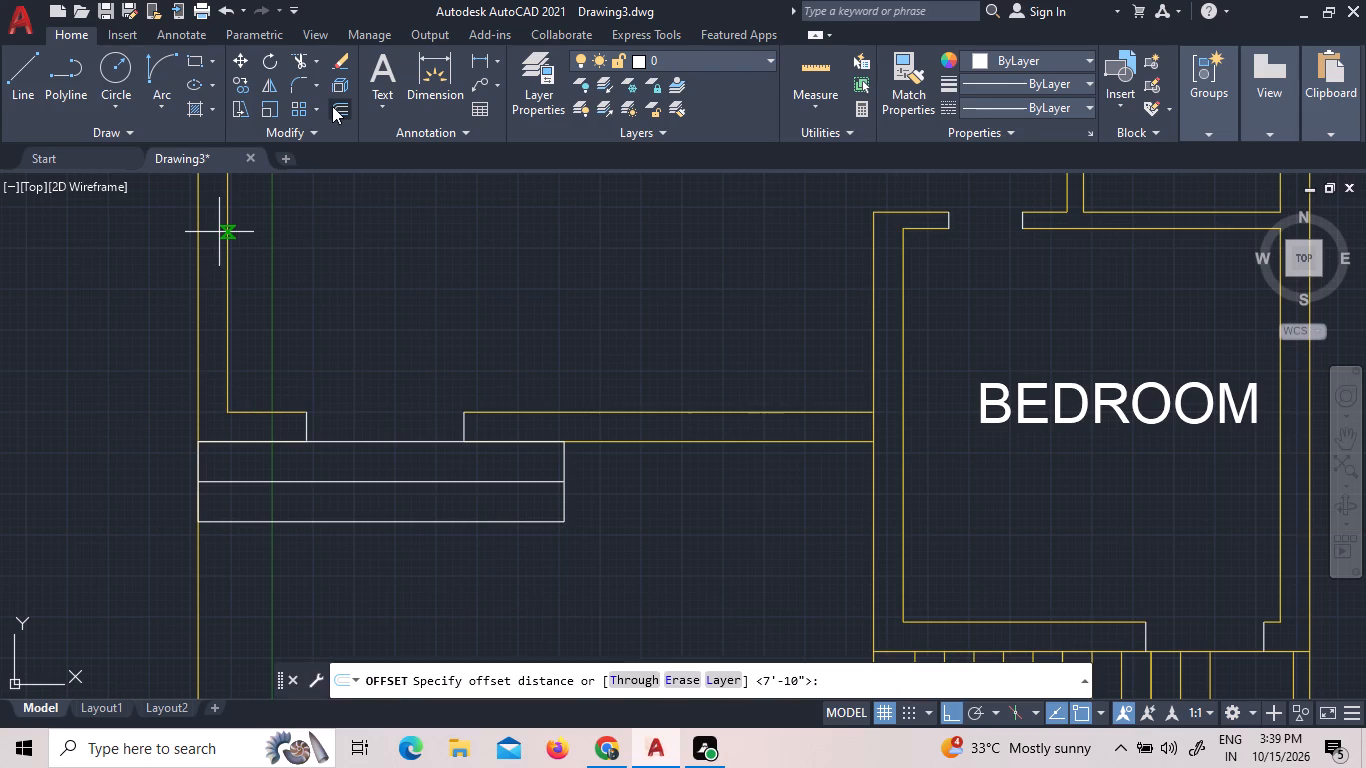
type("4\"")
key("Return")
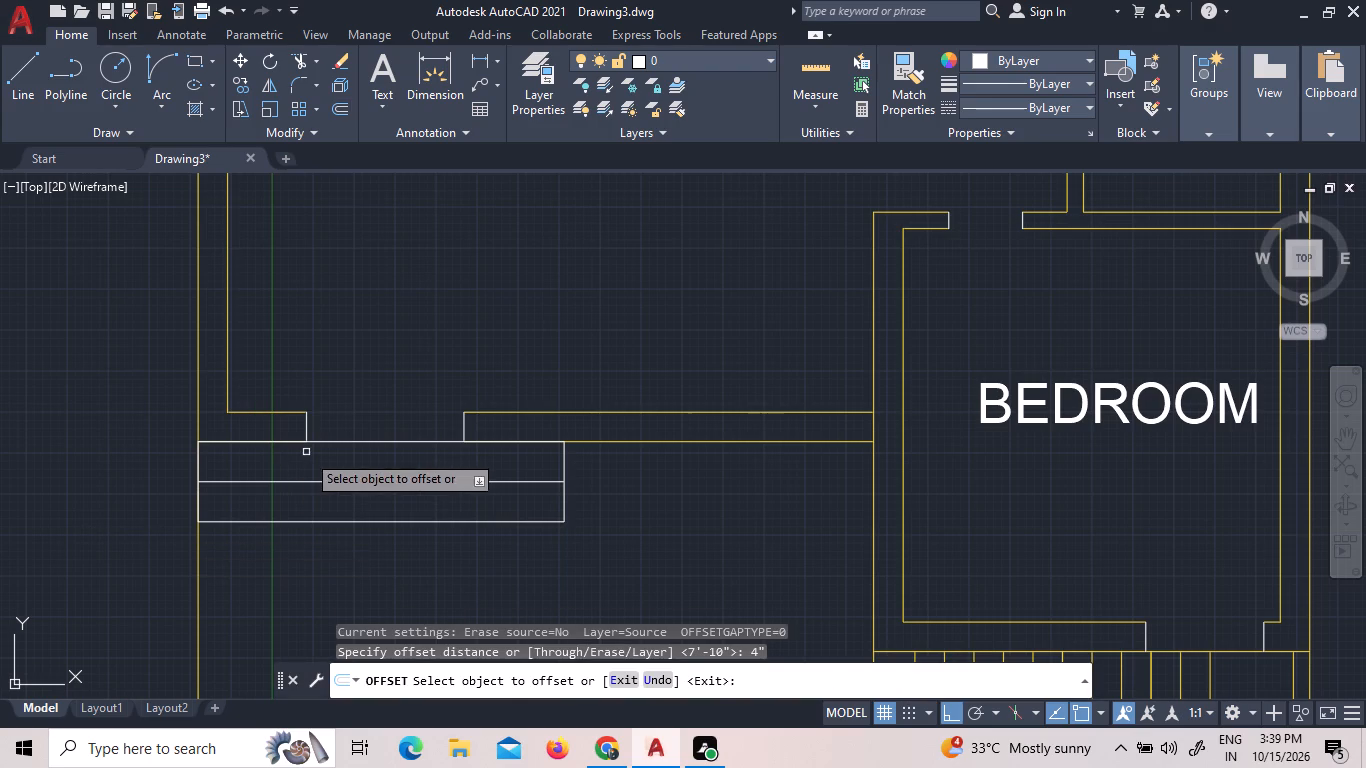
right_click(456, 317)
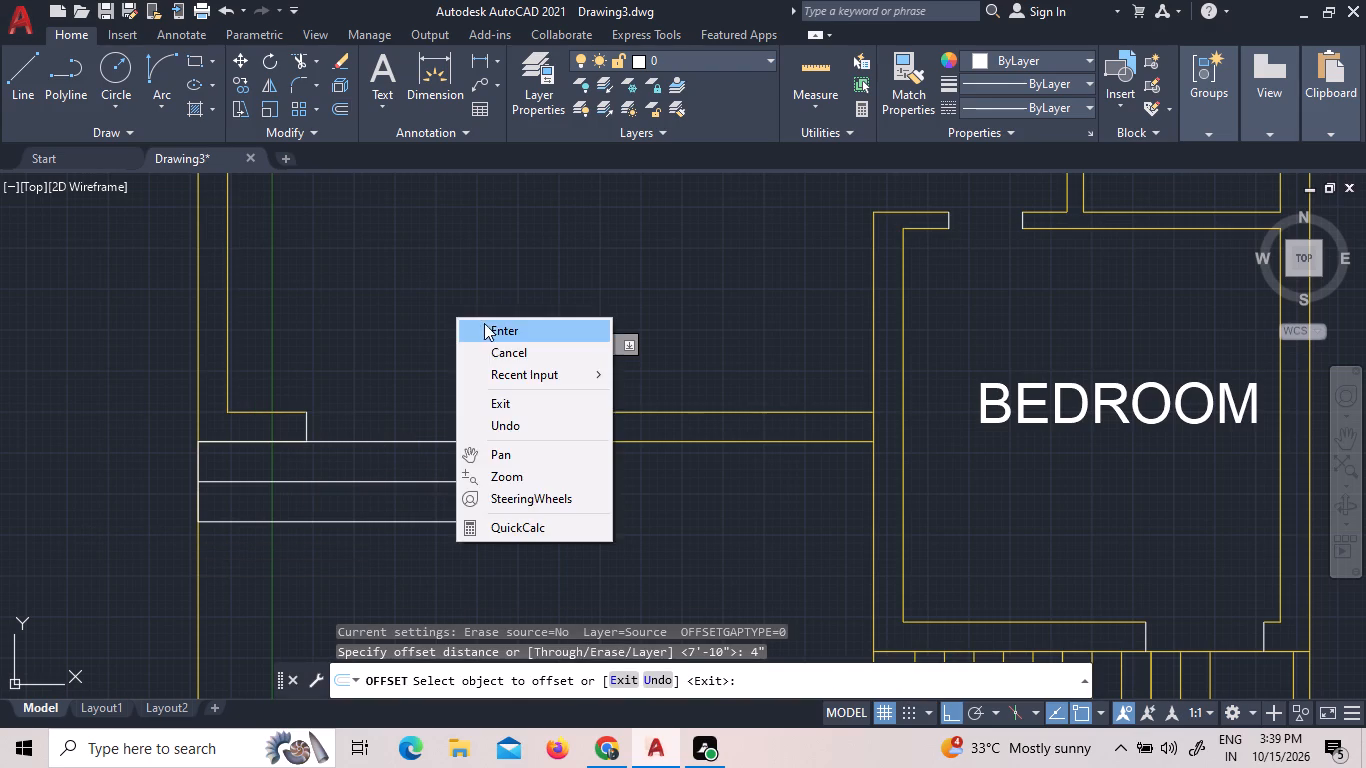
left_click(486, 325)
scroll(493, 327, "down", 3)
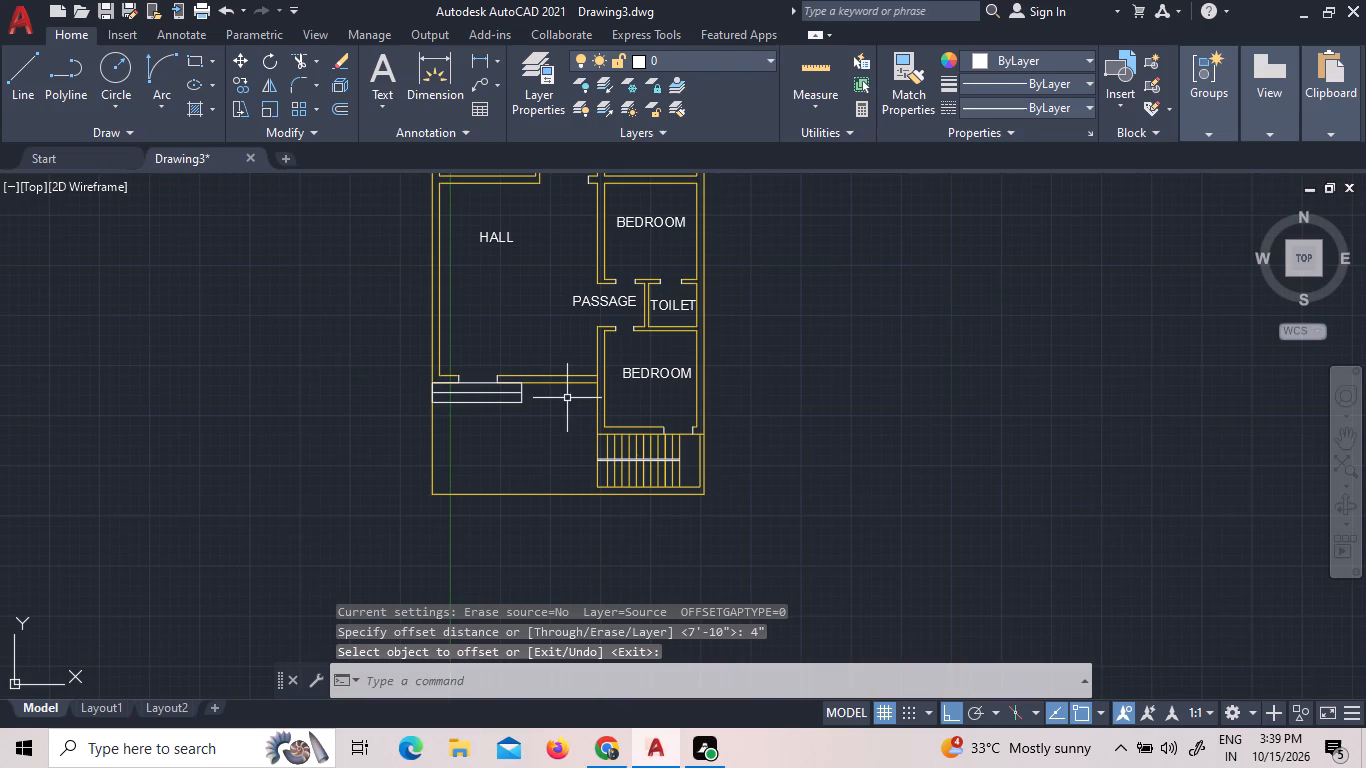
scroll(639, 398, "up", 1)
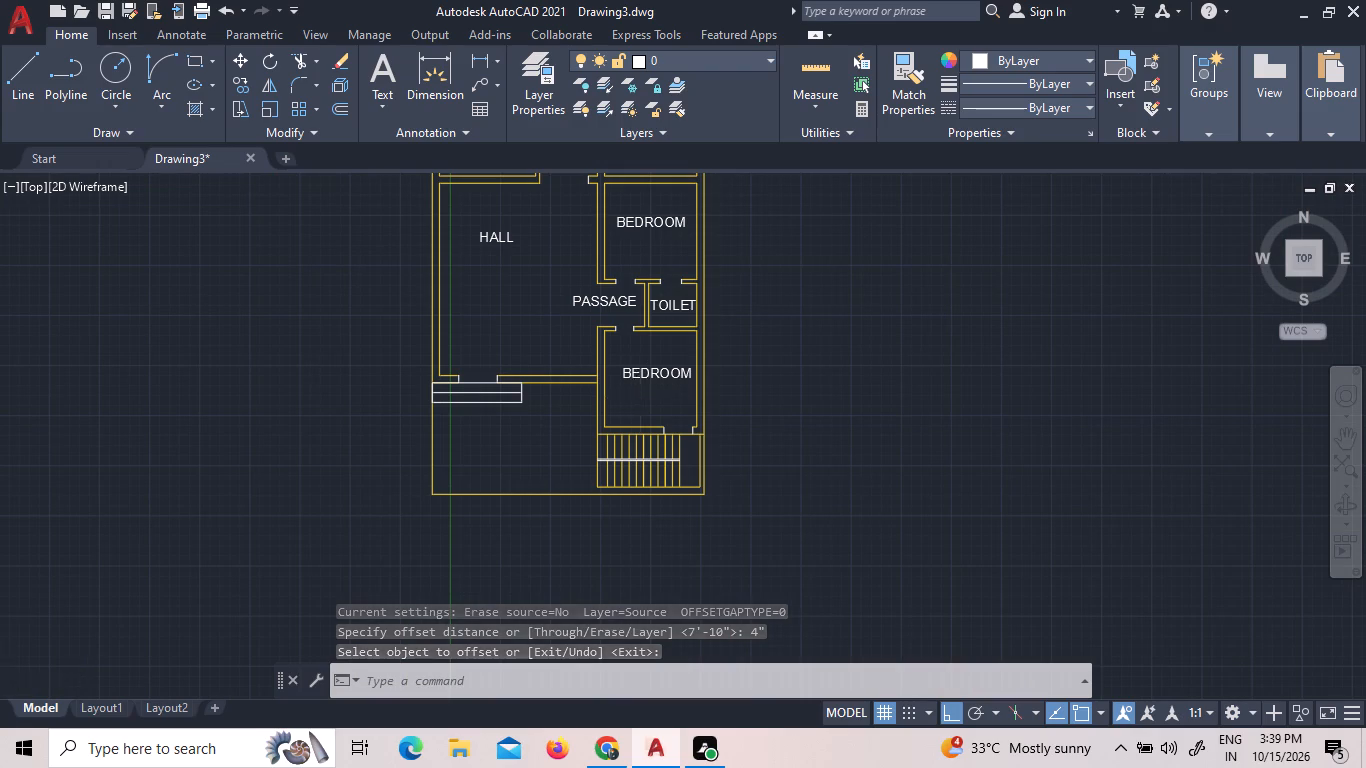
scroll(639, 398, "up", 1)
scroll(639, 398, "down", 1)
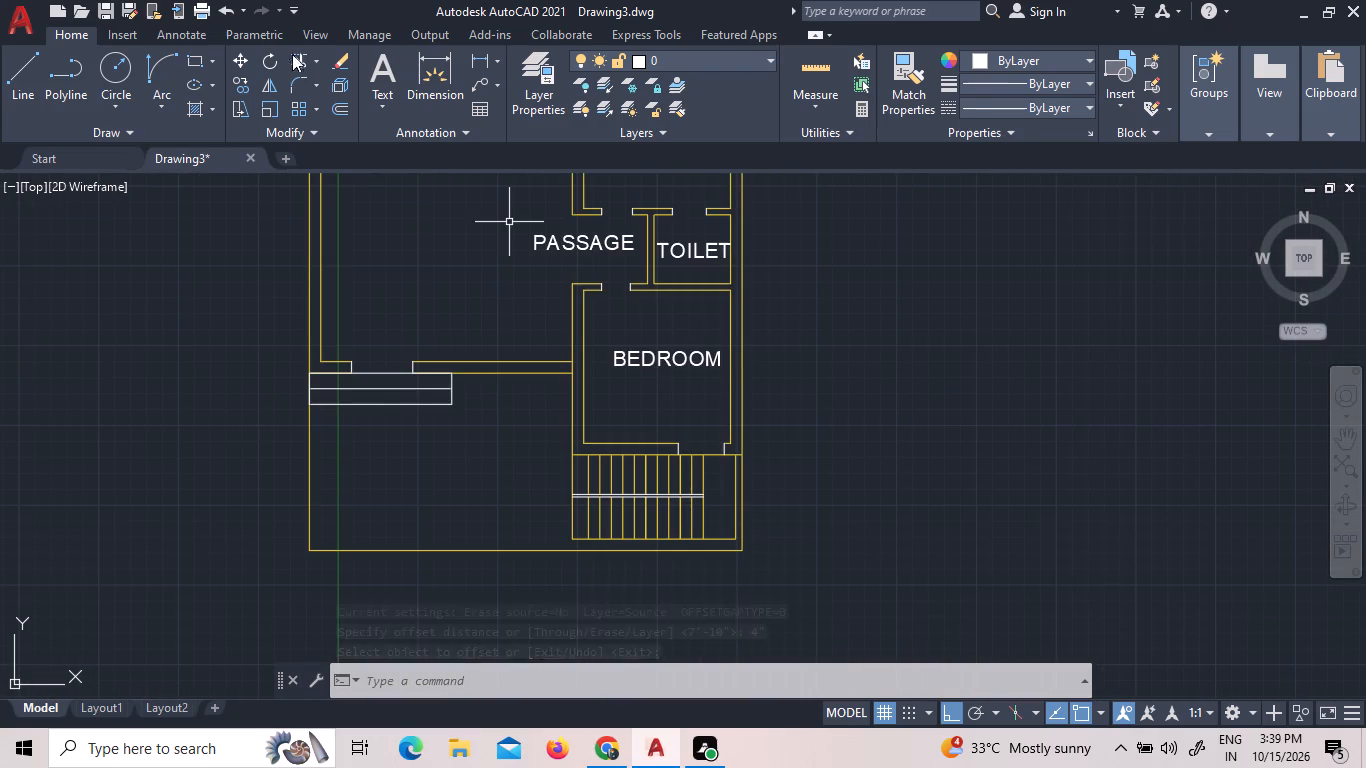
Draw a rectangle 9" long and 3' wide in the empty space outside the hall's outer wall.
left_click(192, 56)
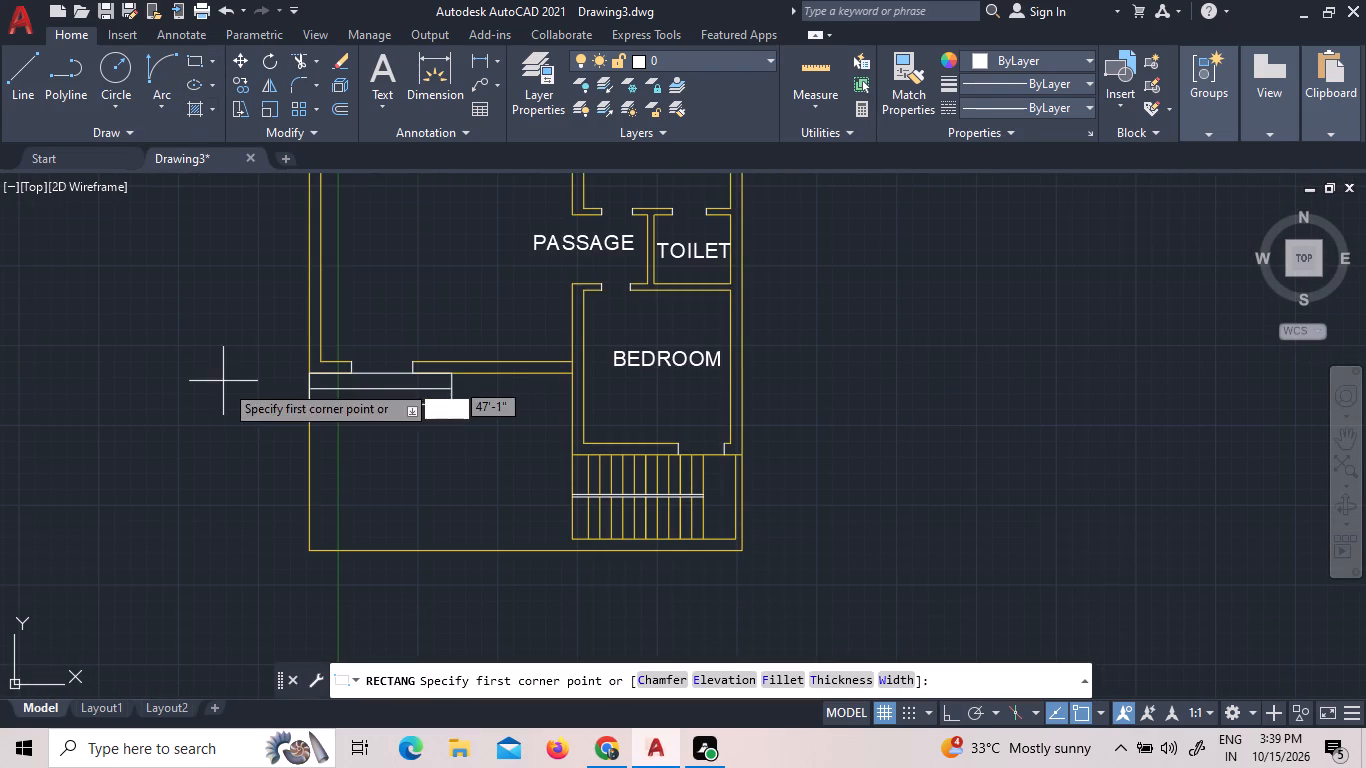
left_click(39, 285)
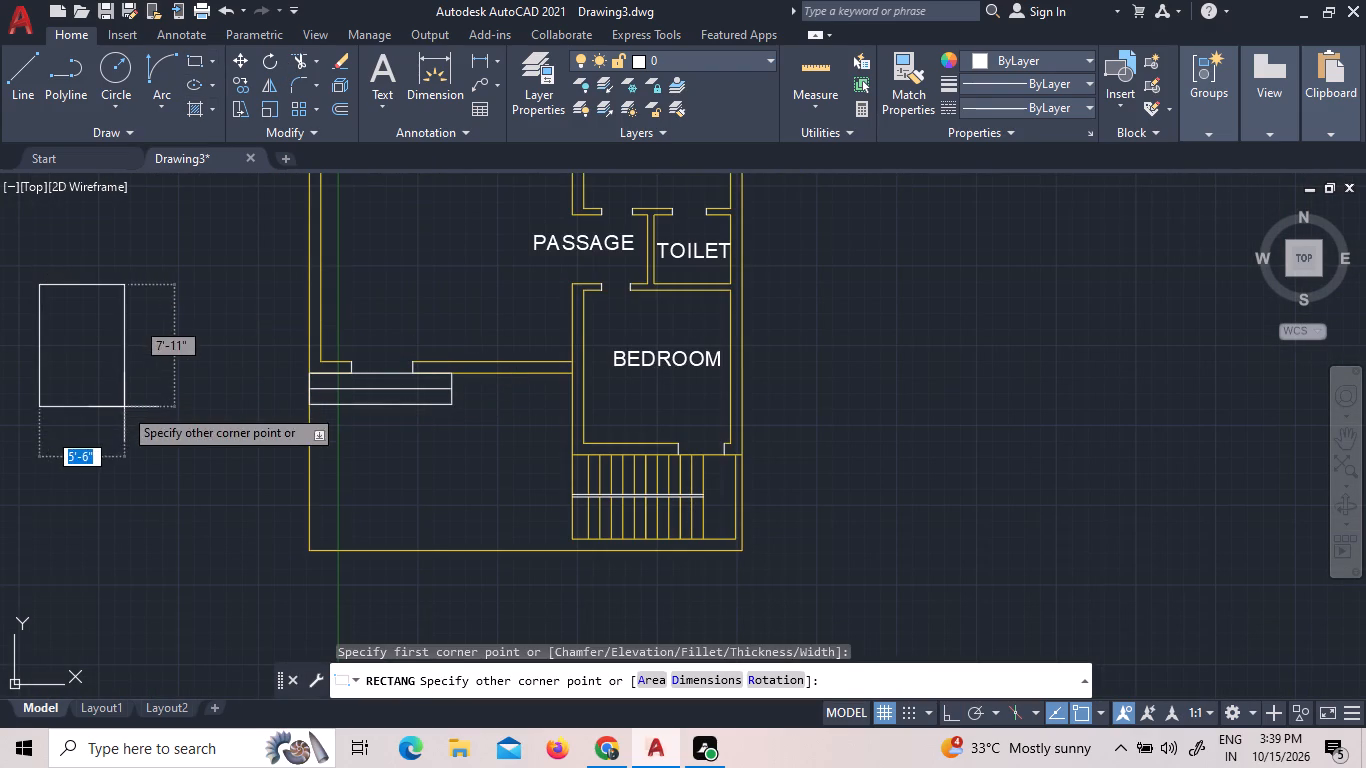
left_click(711, 683)
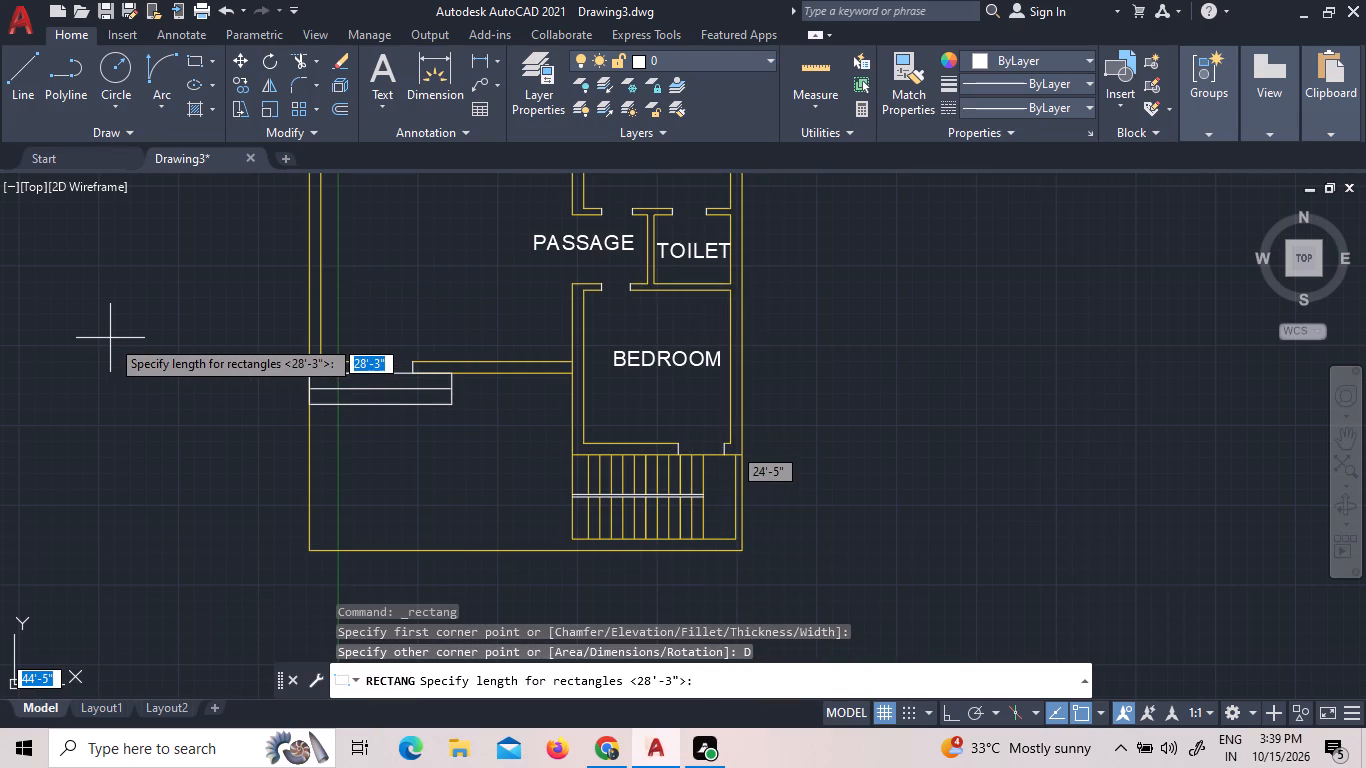
key("9")
key("shift+quotedbl")
key("Return")
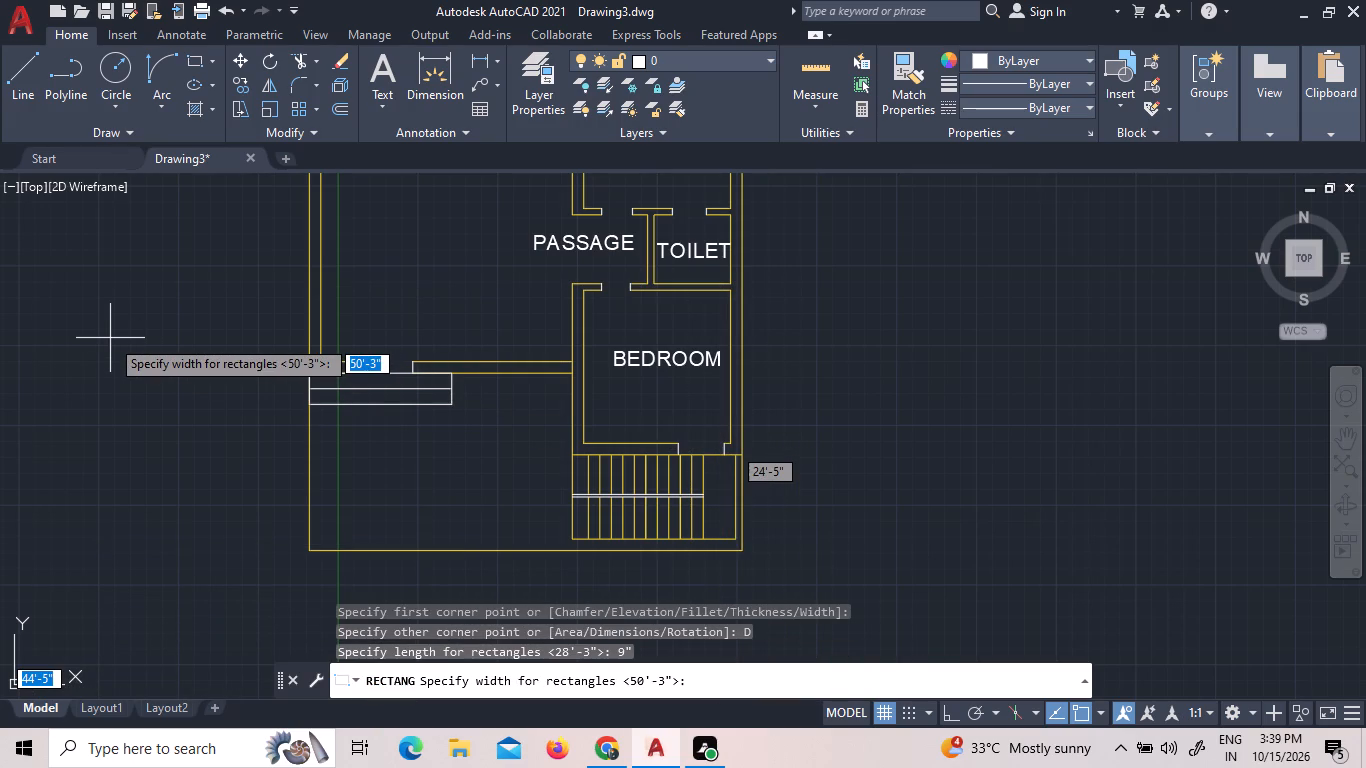
type("3'")
key("Return")
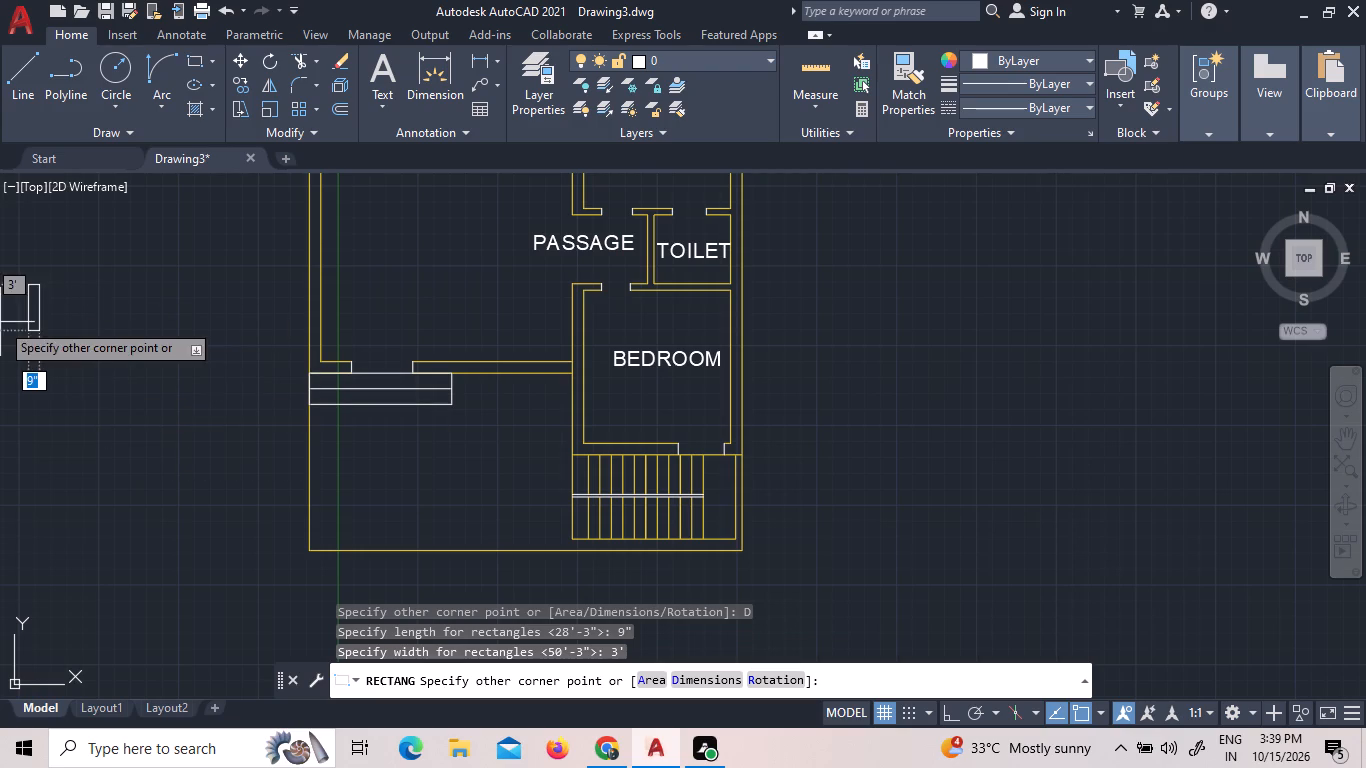
left_click(131, 332)
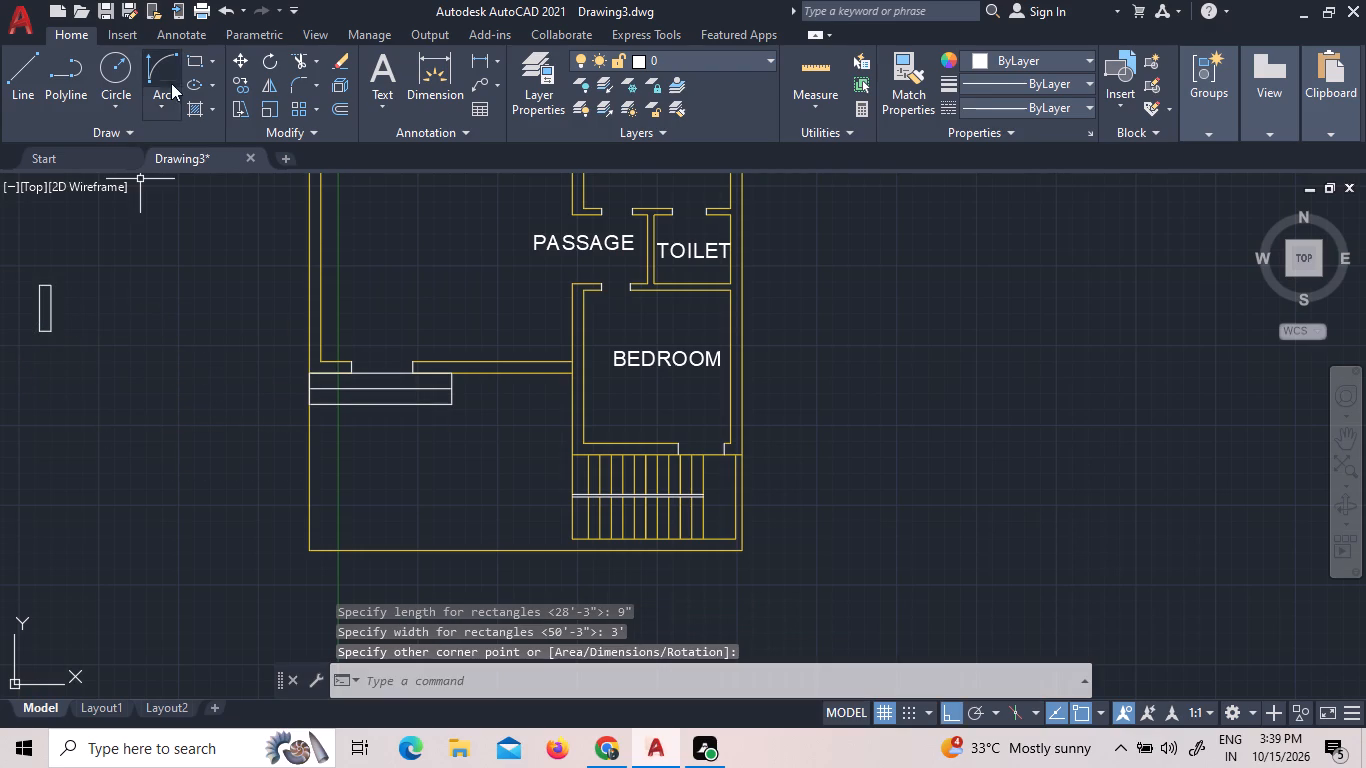
Move the 9" by 3' rectangle horizontally about 12'-10" towards the house plan.
scroll(0, 314, "up", 2)
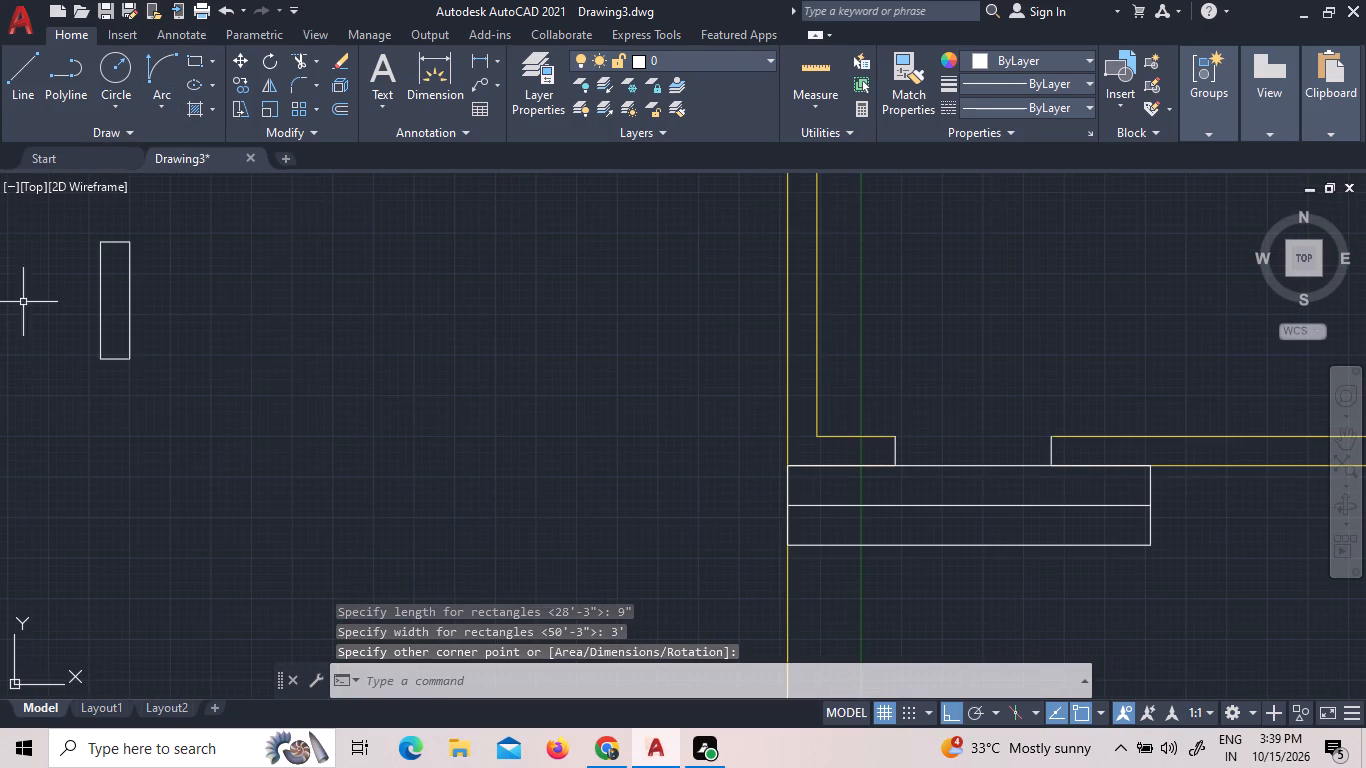
left_click(277, 418)
left_click(34, 228)
right_click(34, 228)
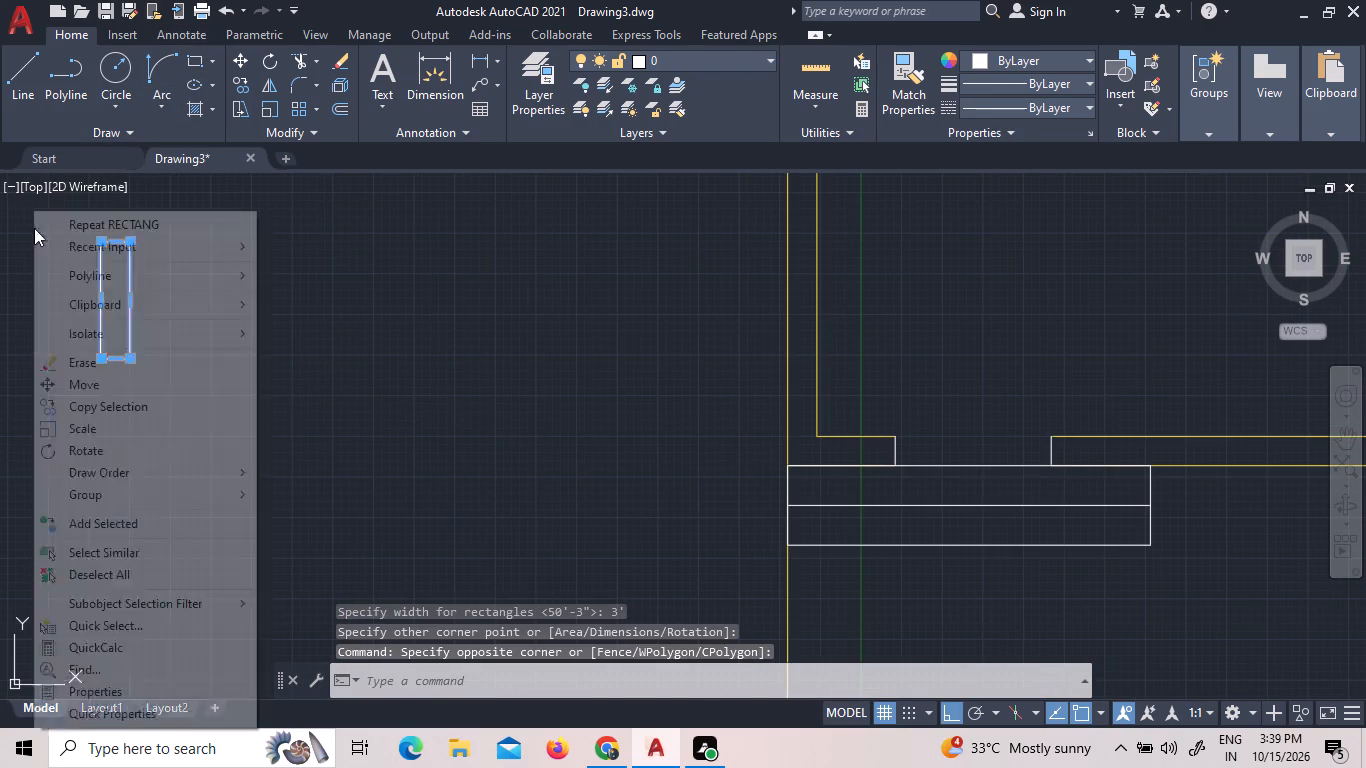
double_click(137, 385)
scroll(415, 470, "down", 2)
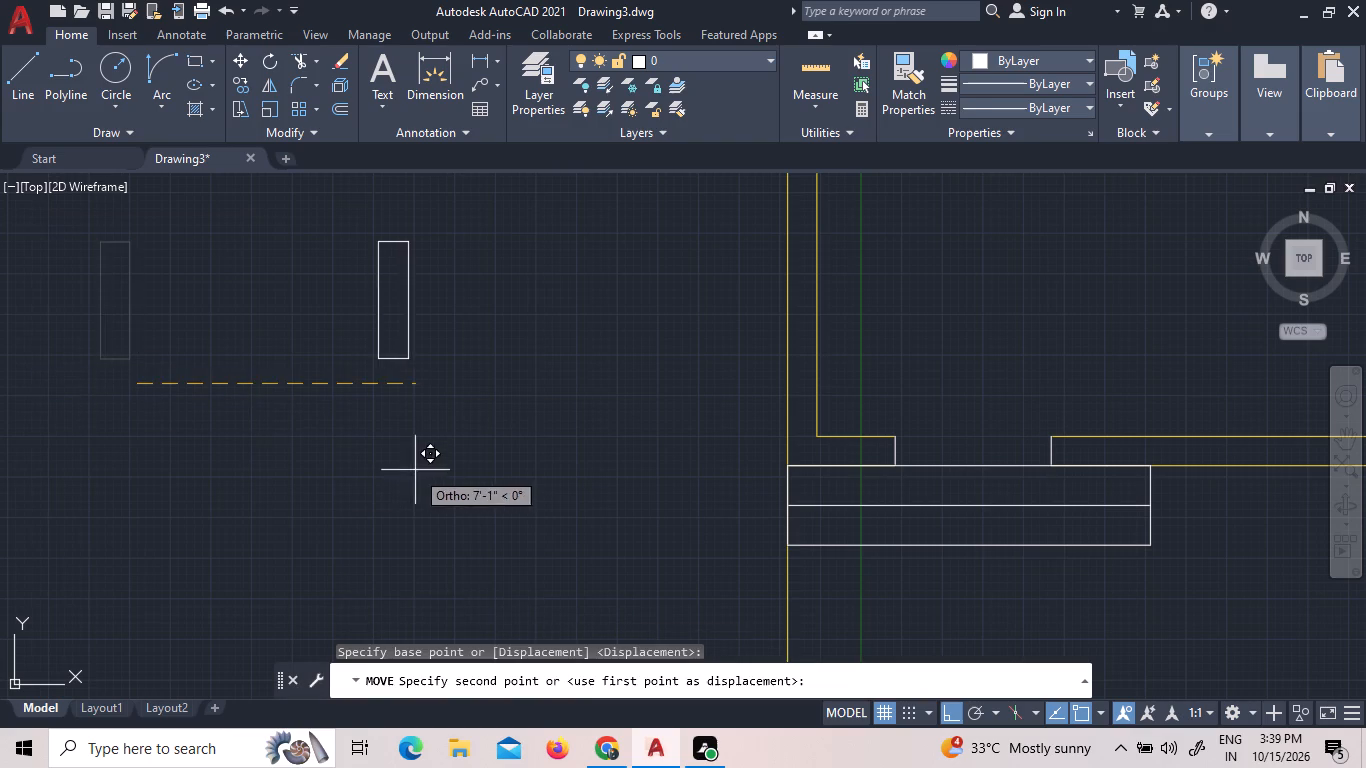
scroll(413, 466, "down", 1)
scroll(465, 510, "up", 2)
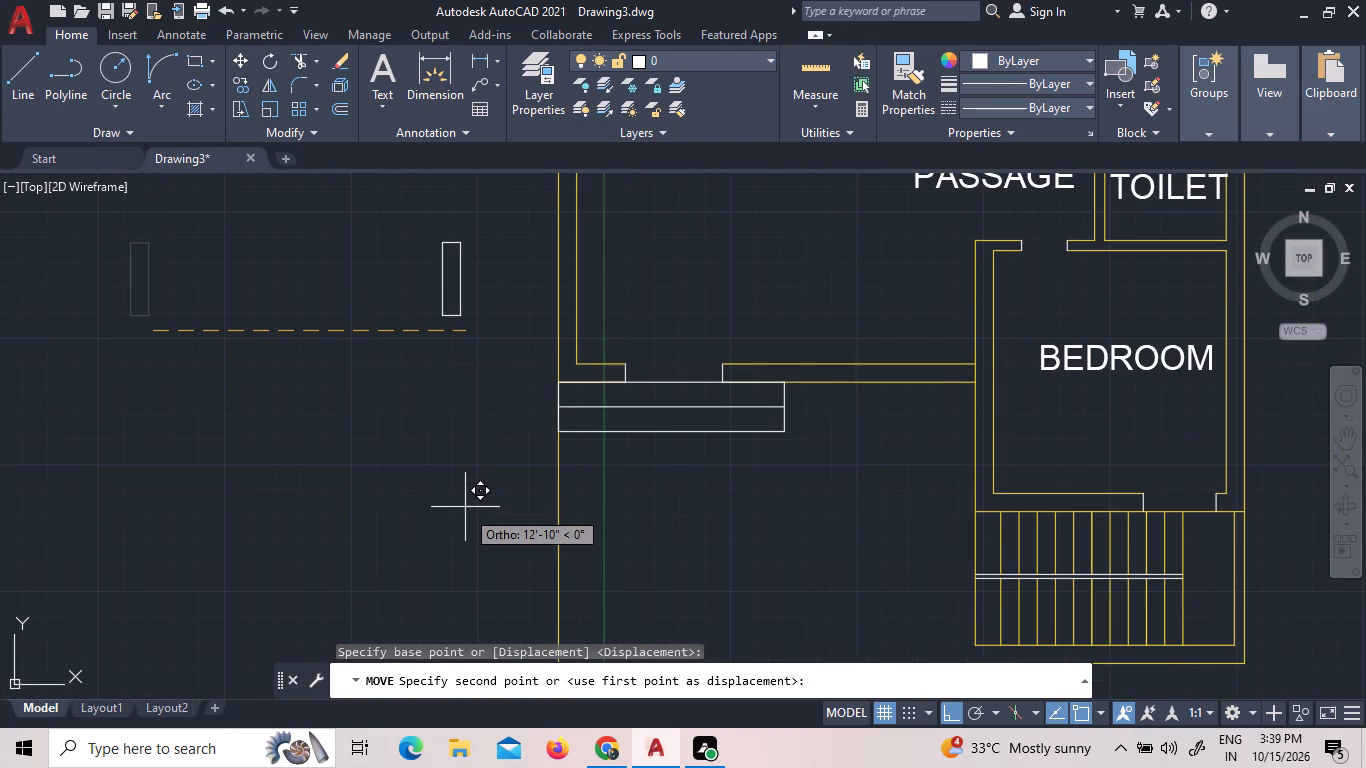
left_click(466, 496)
Move the 9" by 3' rectangle straight down so that it sits beside the entrance steps.
left_click(507, 337)
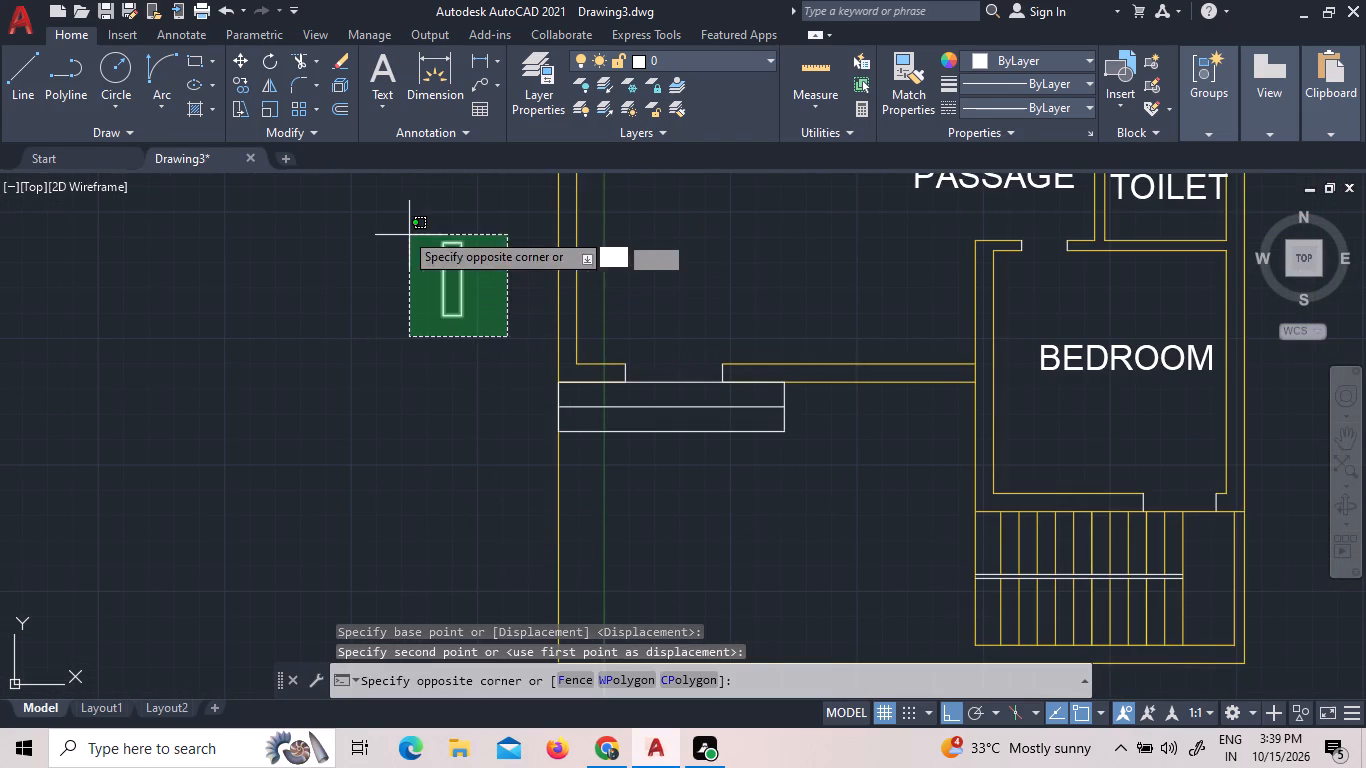
left_click(395, 227)
right_click(395, 225)
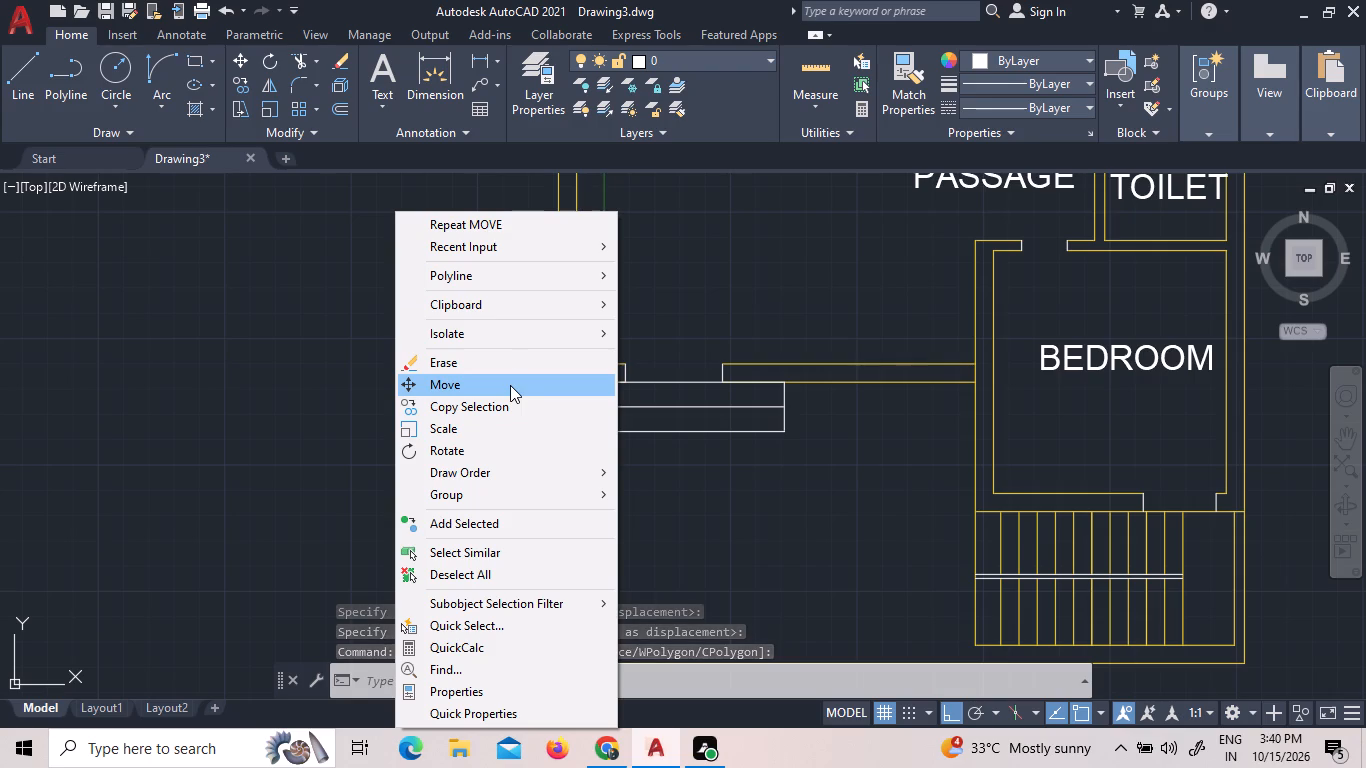
left_click(510, 385)
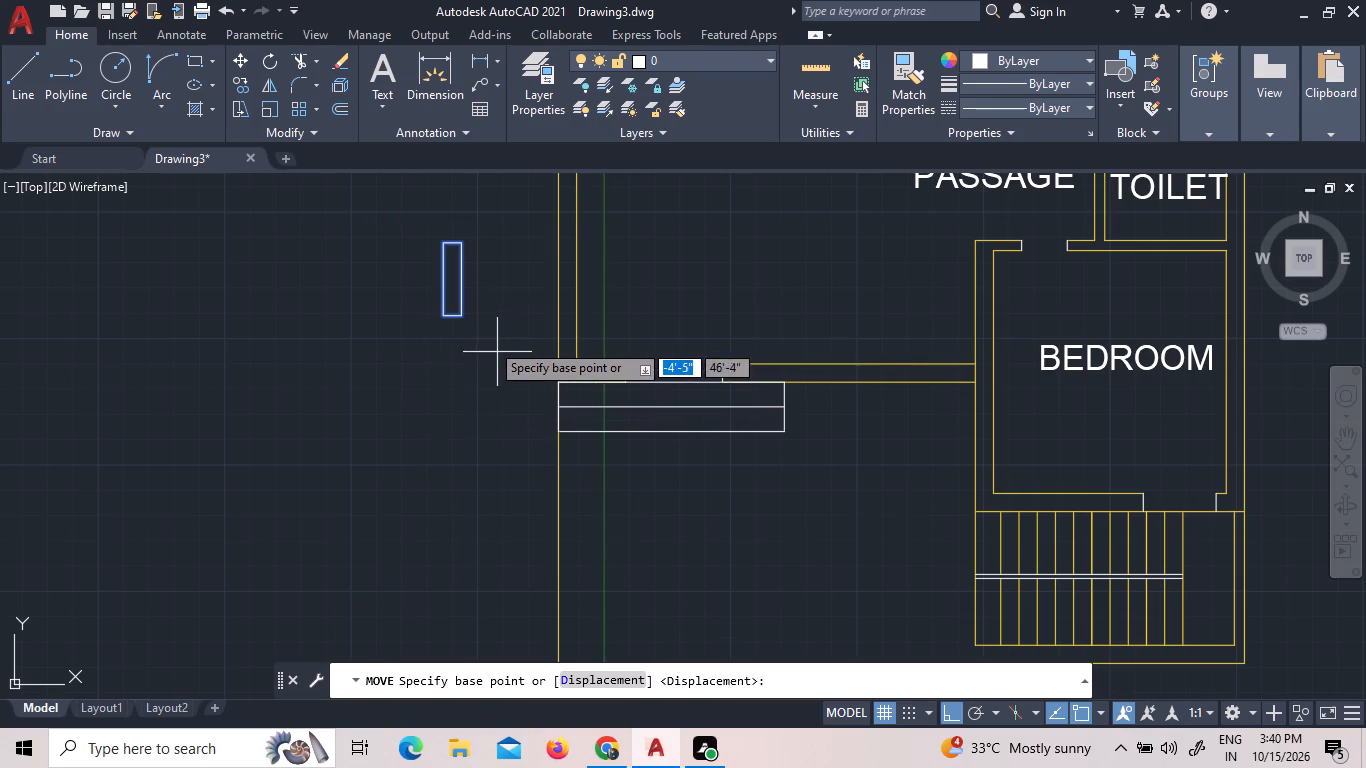
left_click(467, 312)
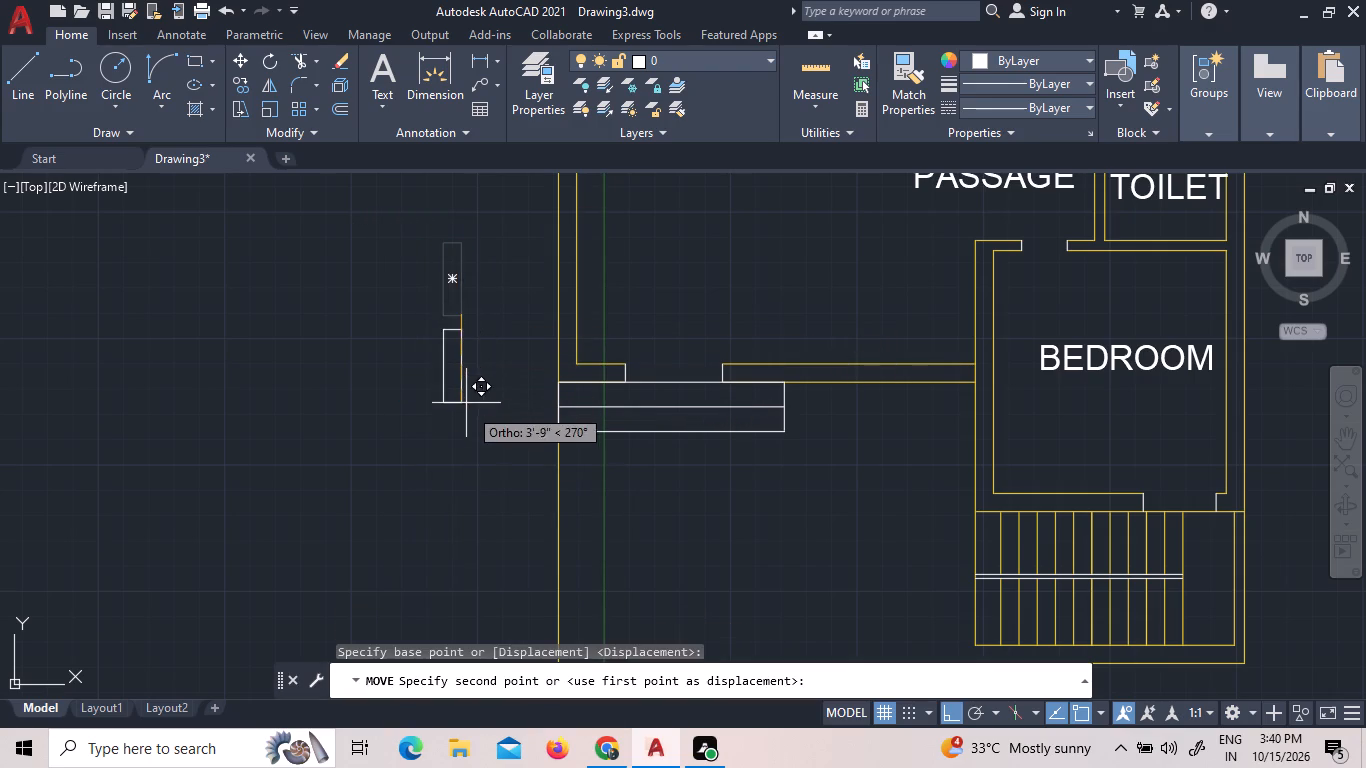
left_click(460, 488)
Draw a vertical centre line through the small rectangle between the midpoints of its two short sides.
scroll(482, 467, "up", 3)
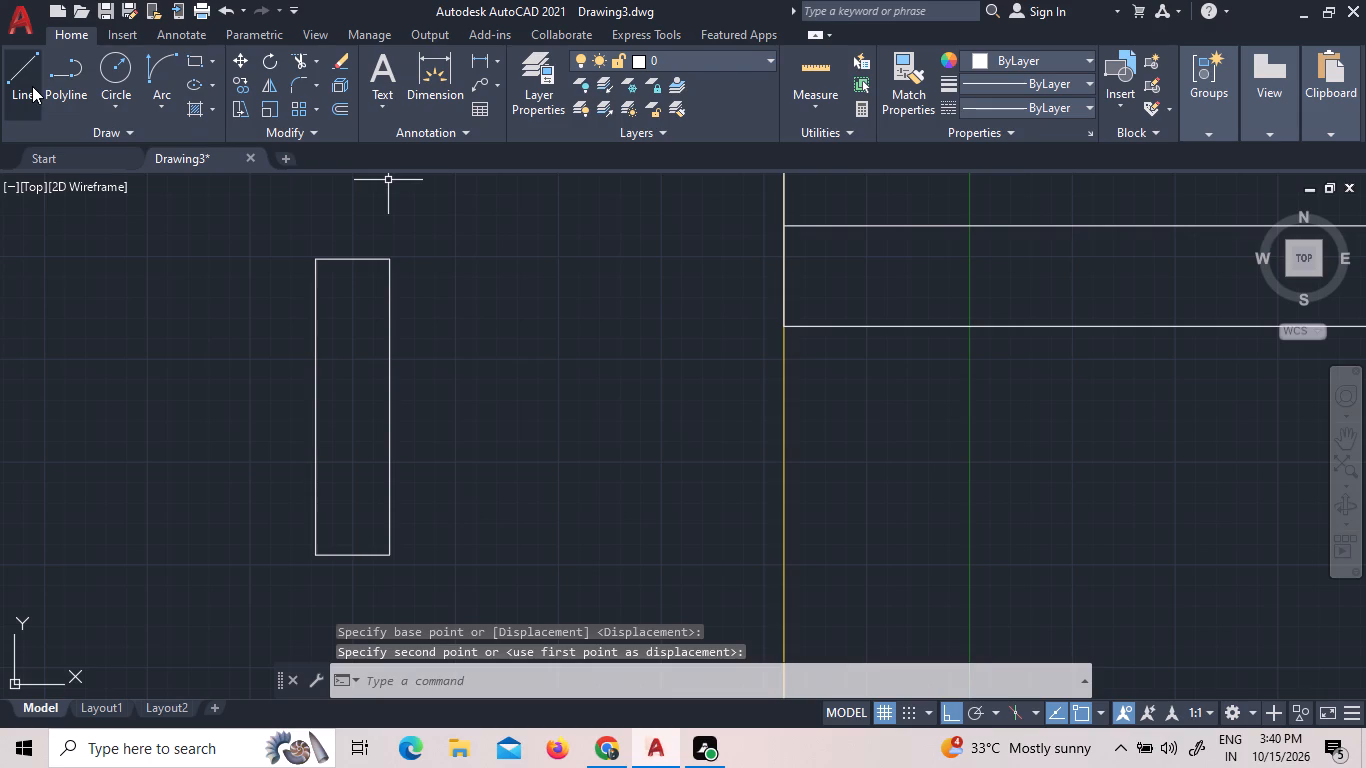
left_click(32, 86)
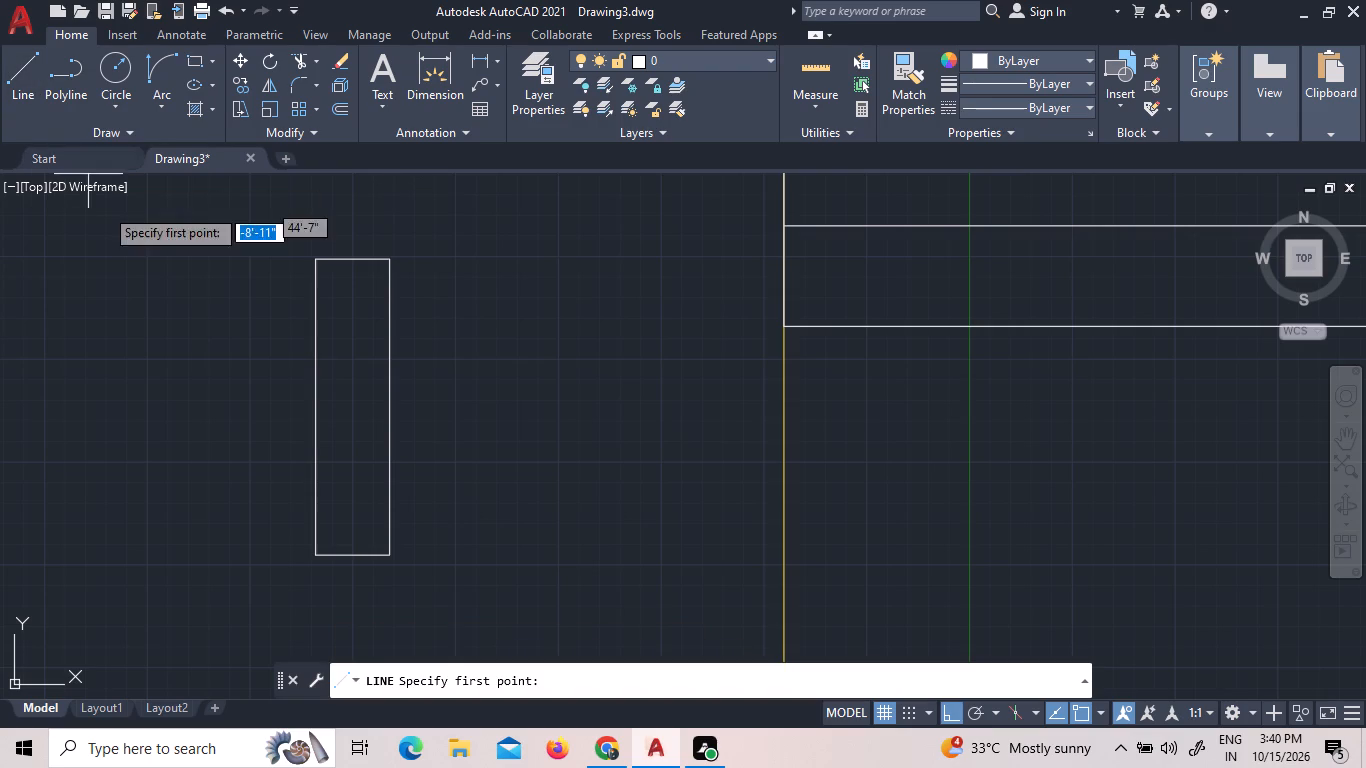
left_click(349, 261)
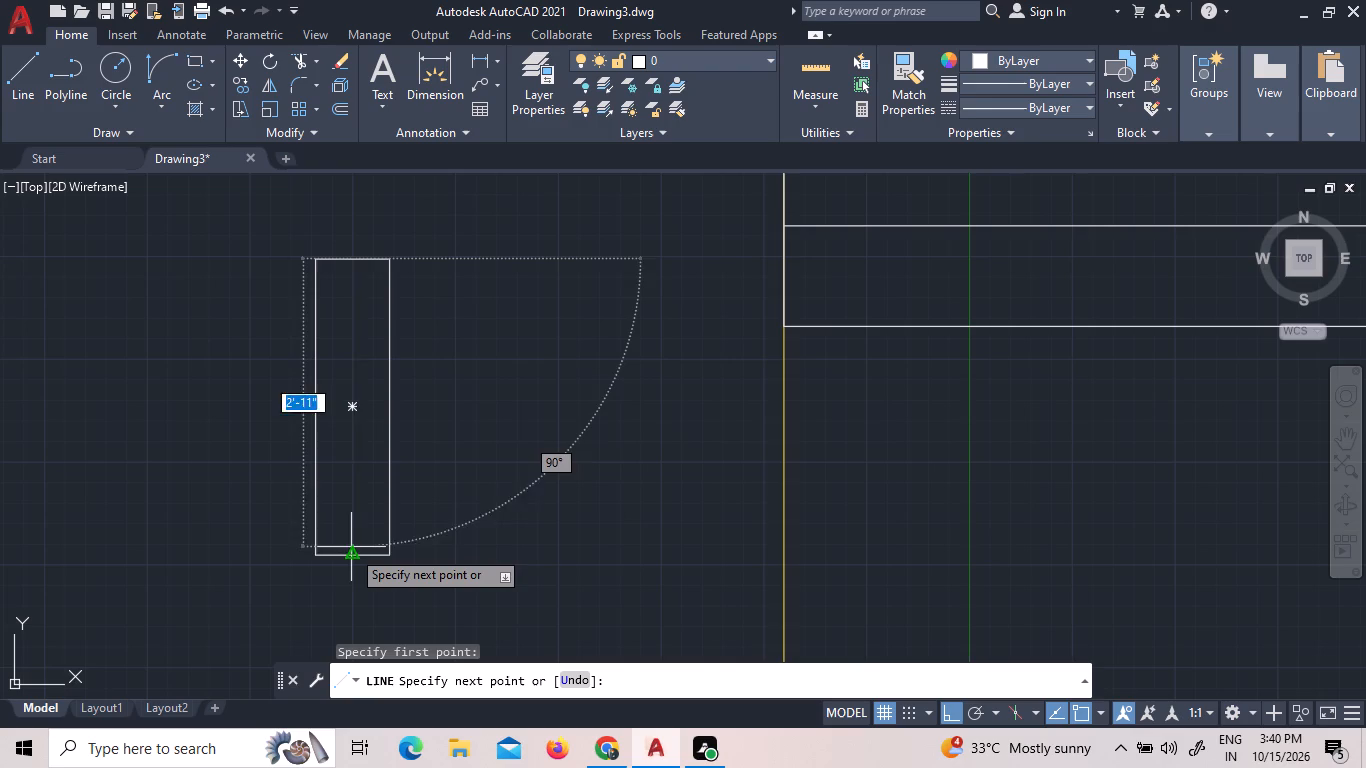
left_click(351, 552)
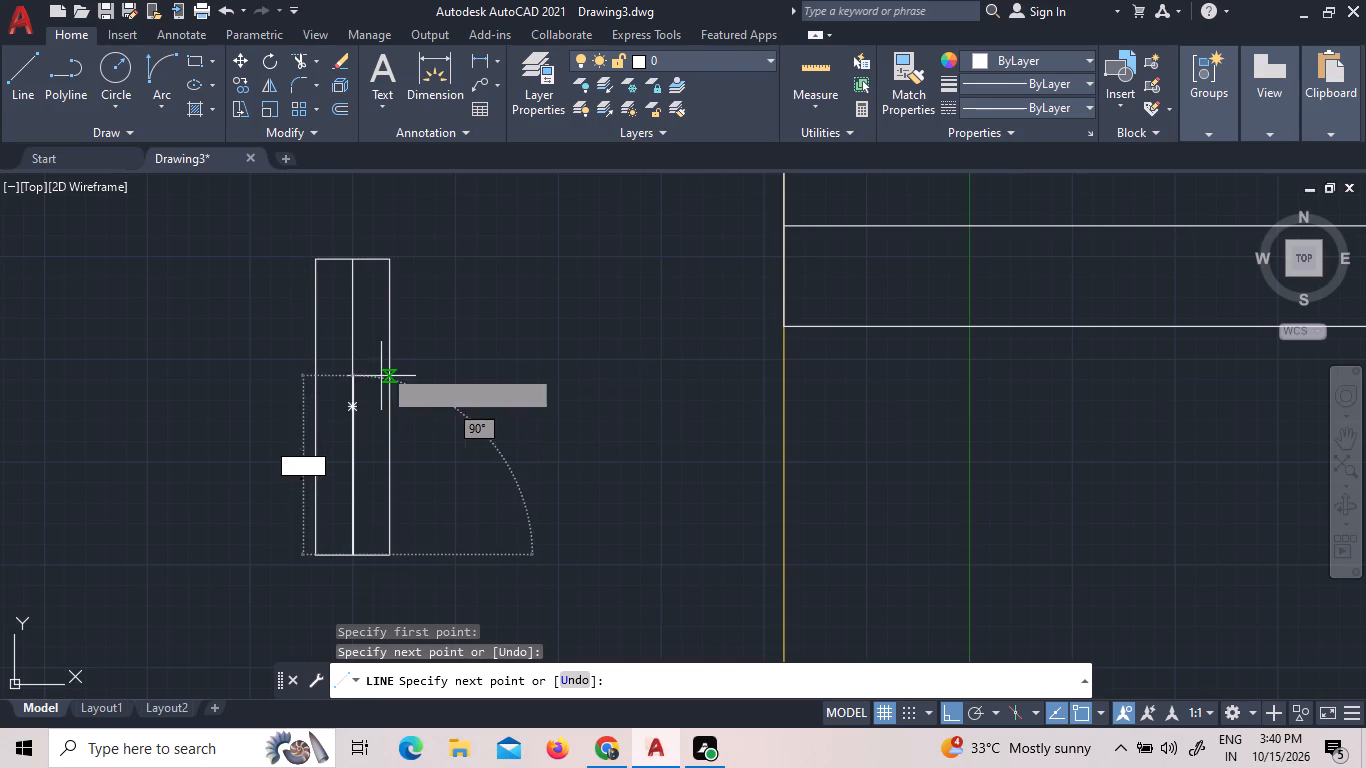
right_click(383, 368)
left_click(403, 377)
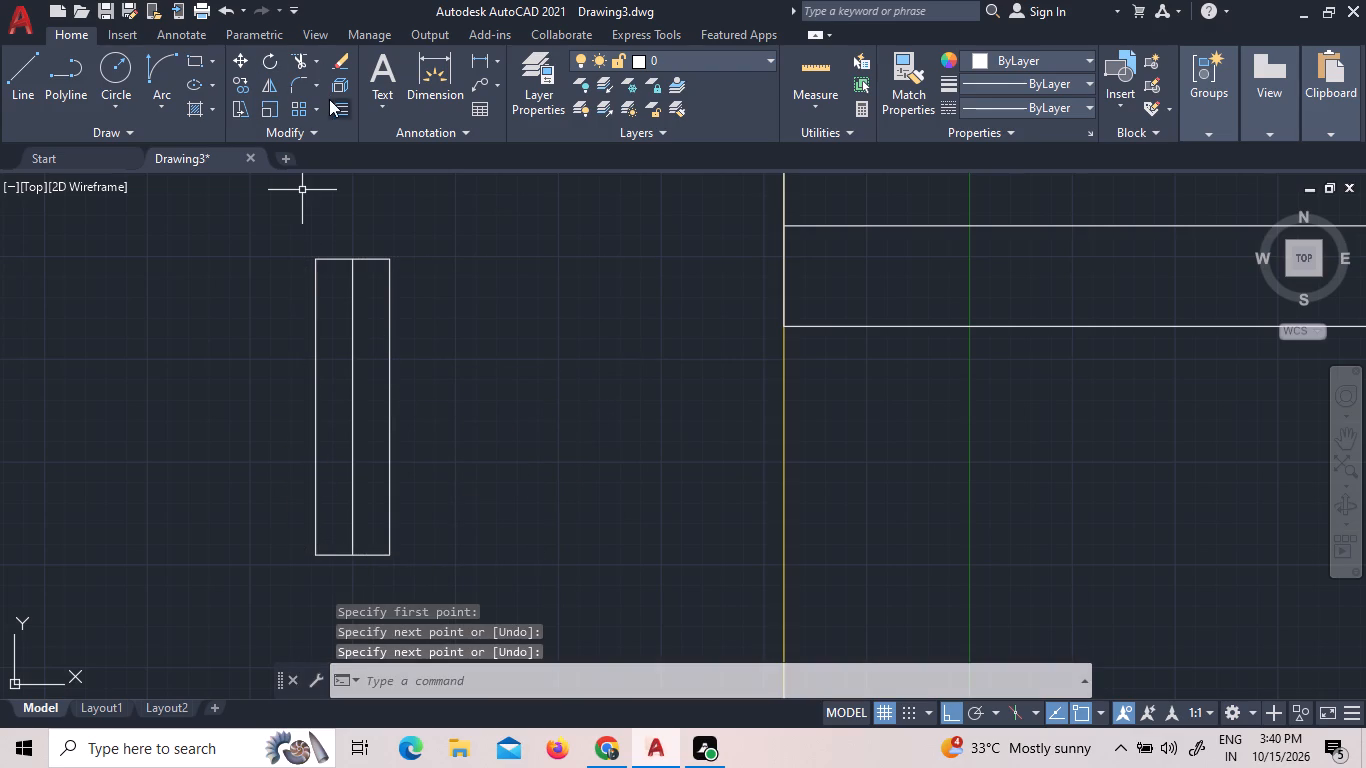
Offset the rectangle's vertical centre line by 2" to both sides.
left_click(344, 106)
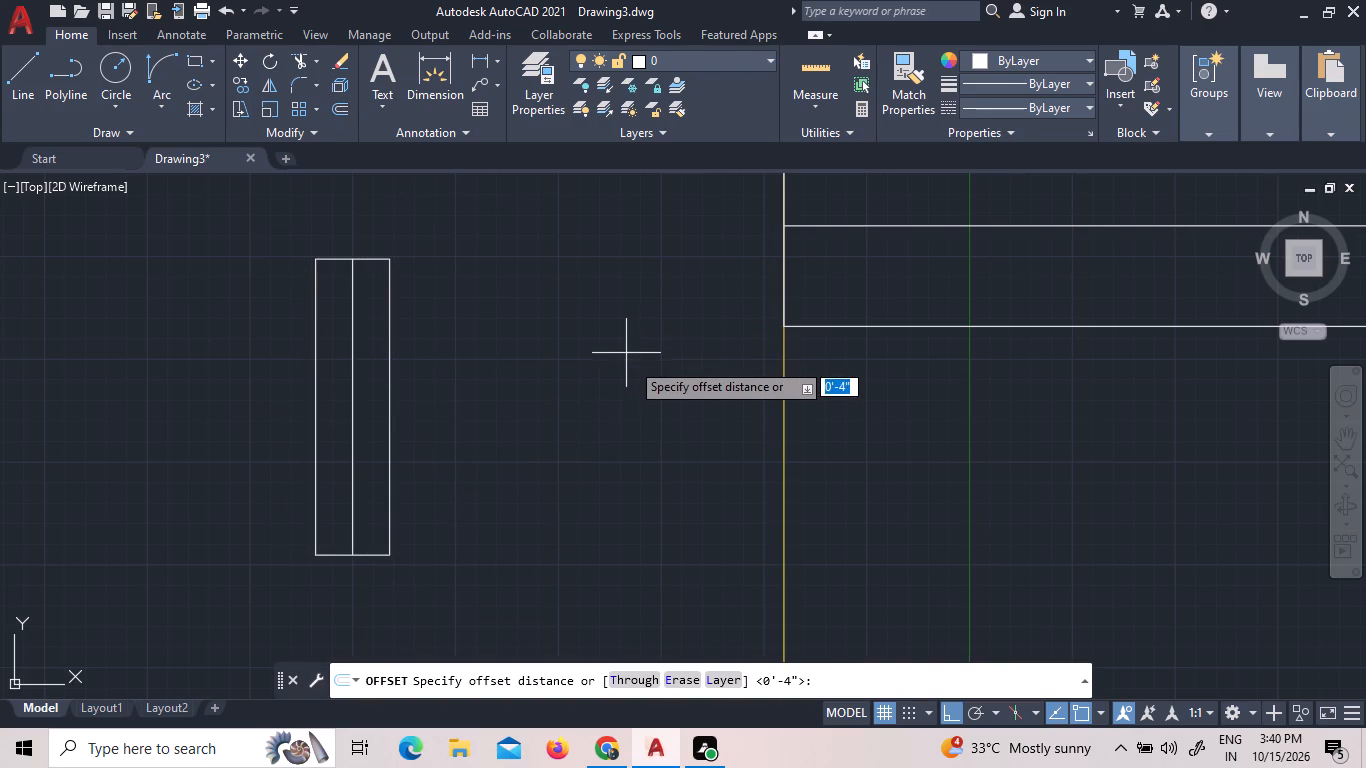
key("1")
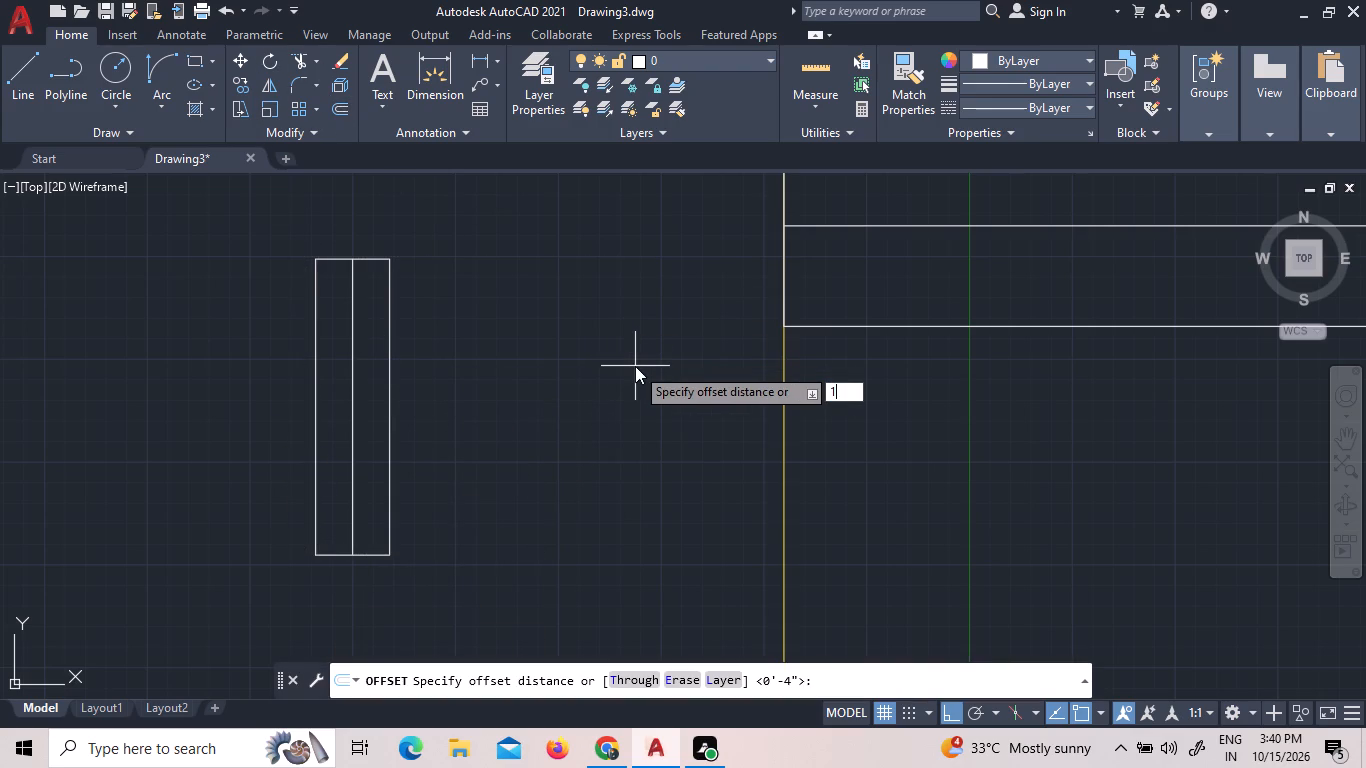
key("BackSpace")
type("2\"")
key("Return")
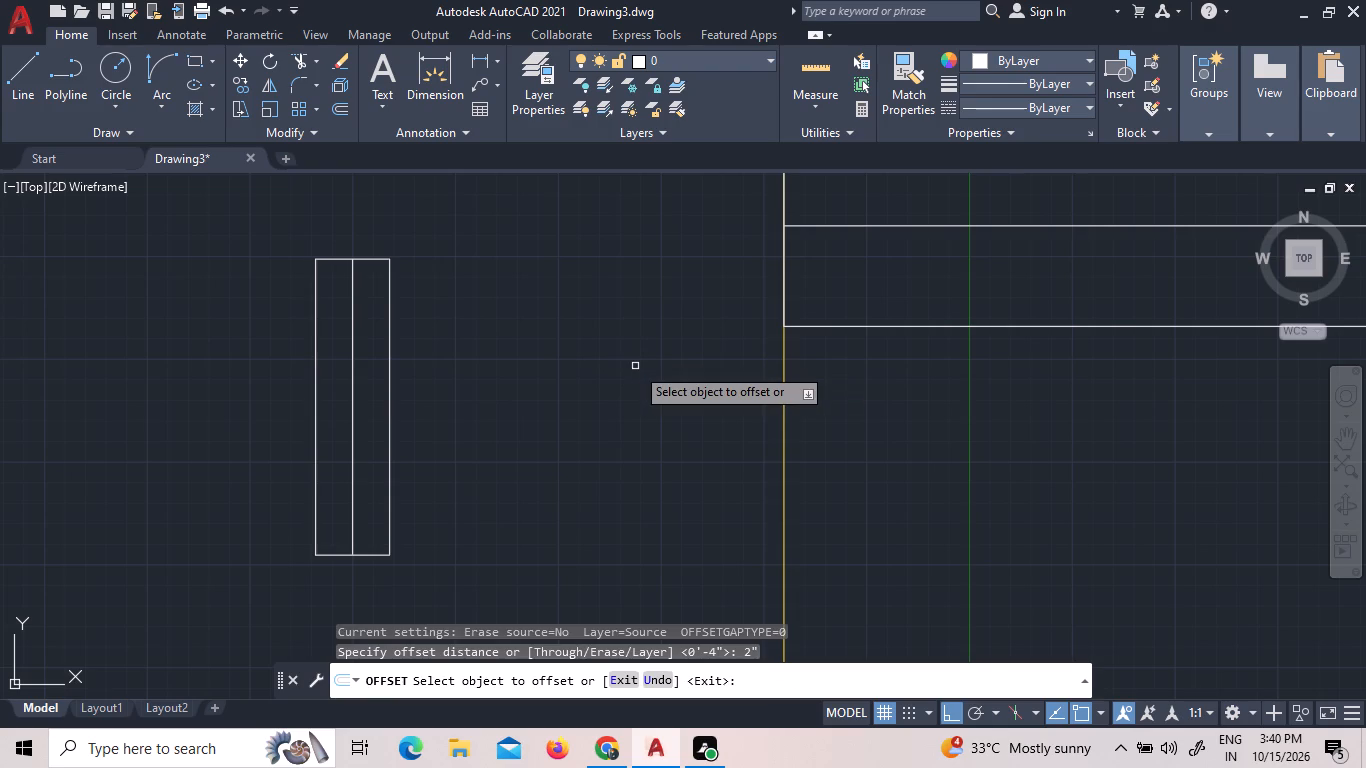
left_click(350, 330)
left_click(341, 326)
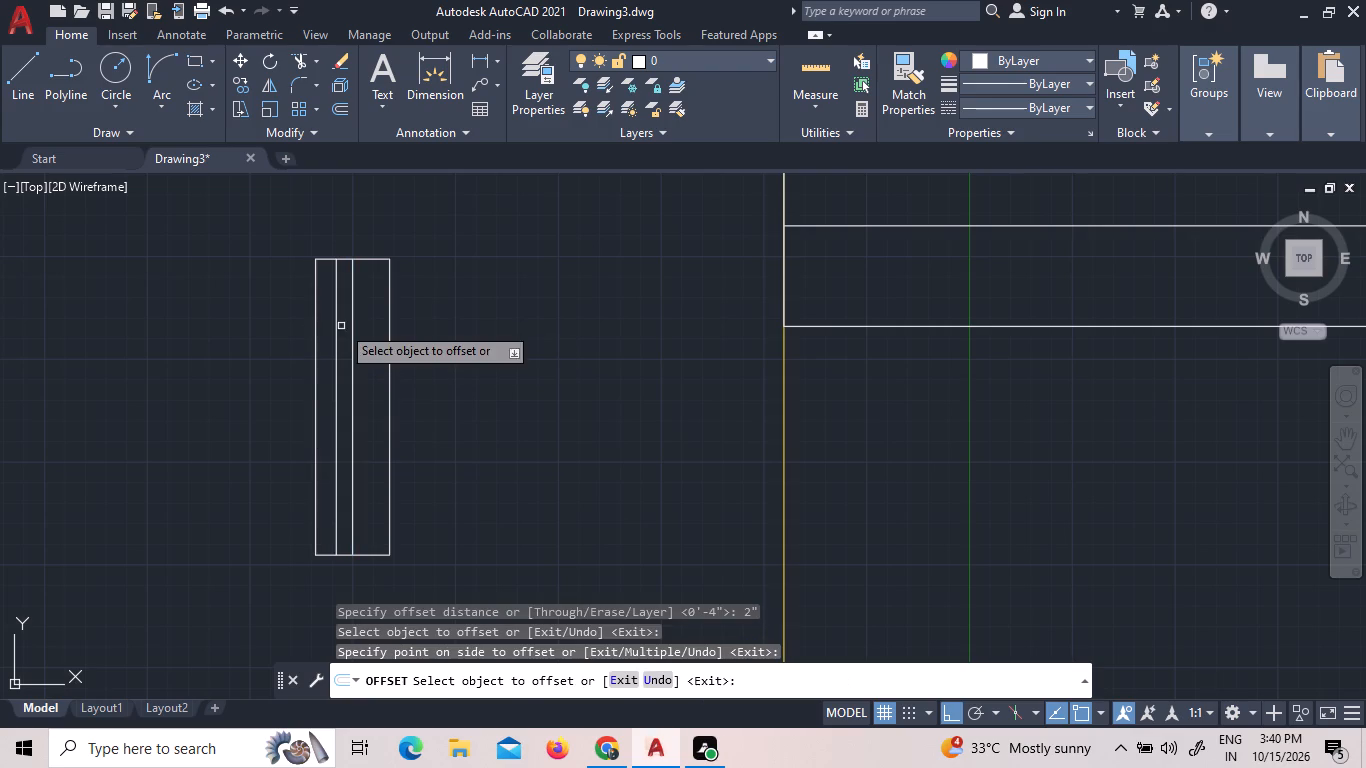
left_click(352, 321)
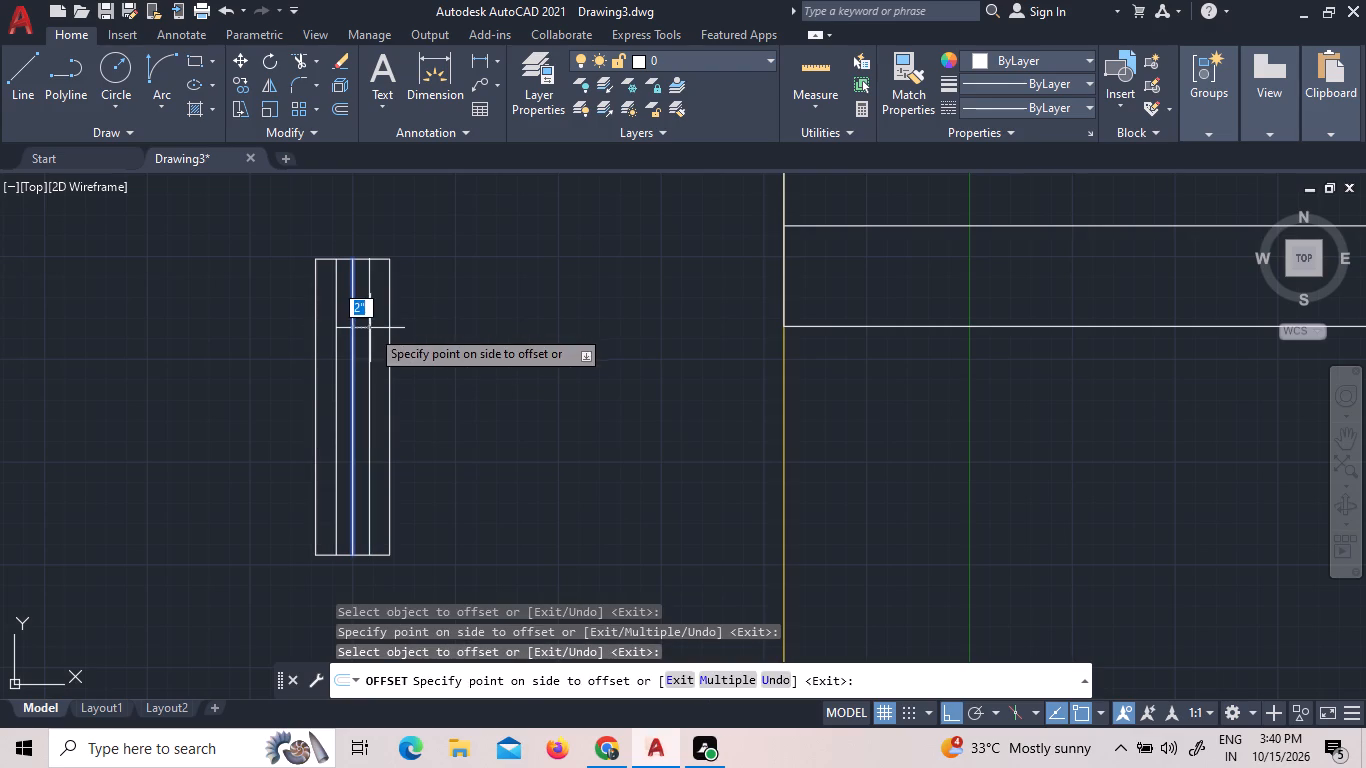
left_click(370, 328)
right_click(420, 303)
left_click(465, 308)
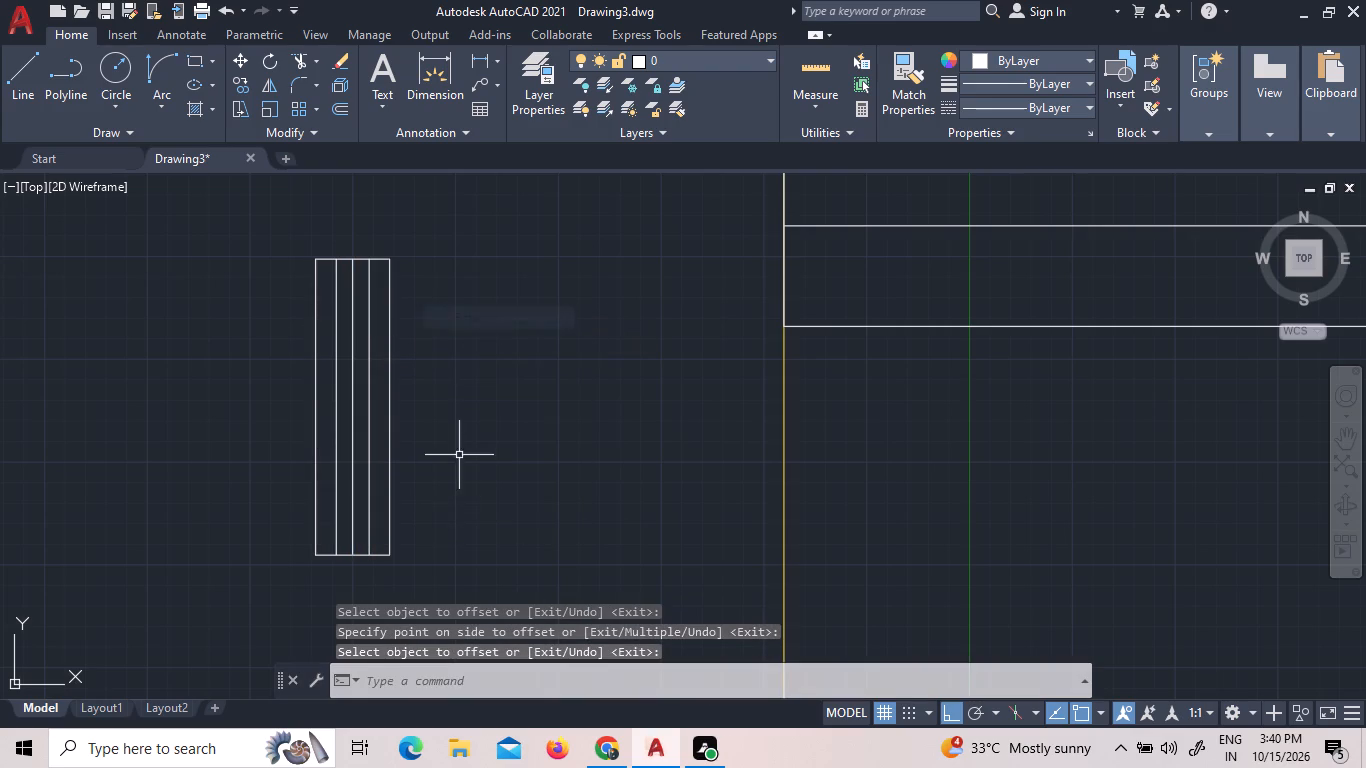
Rotate the rectangle and its three inner lines 90° counterclockwise about its lower corner nearest the house, so it lies horizontally.
left_click(427, 558)
left_click(241, 244)
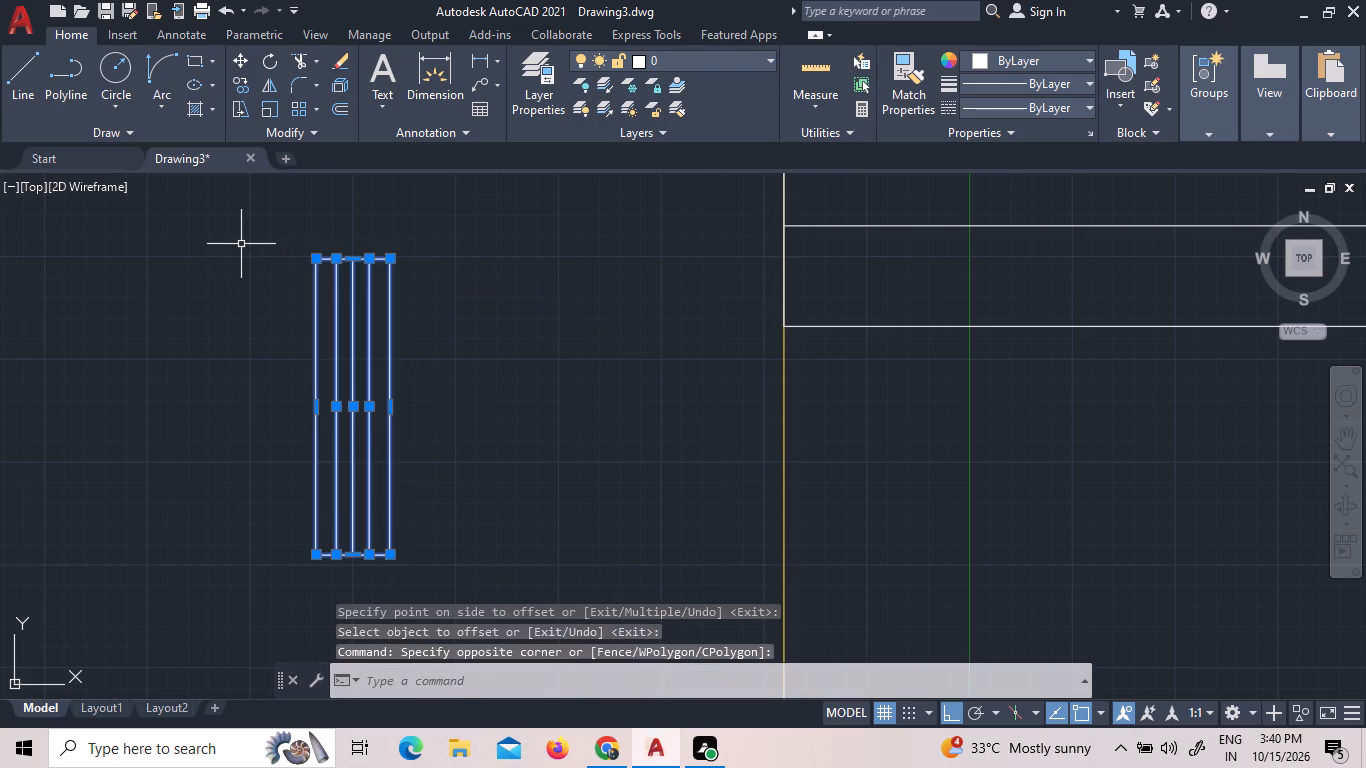
right_click(241, 244)
left_click(362, 463)
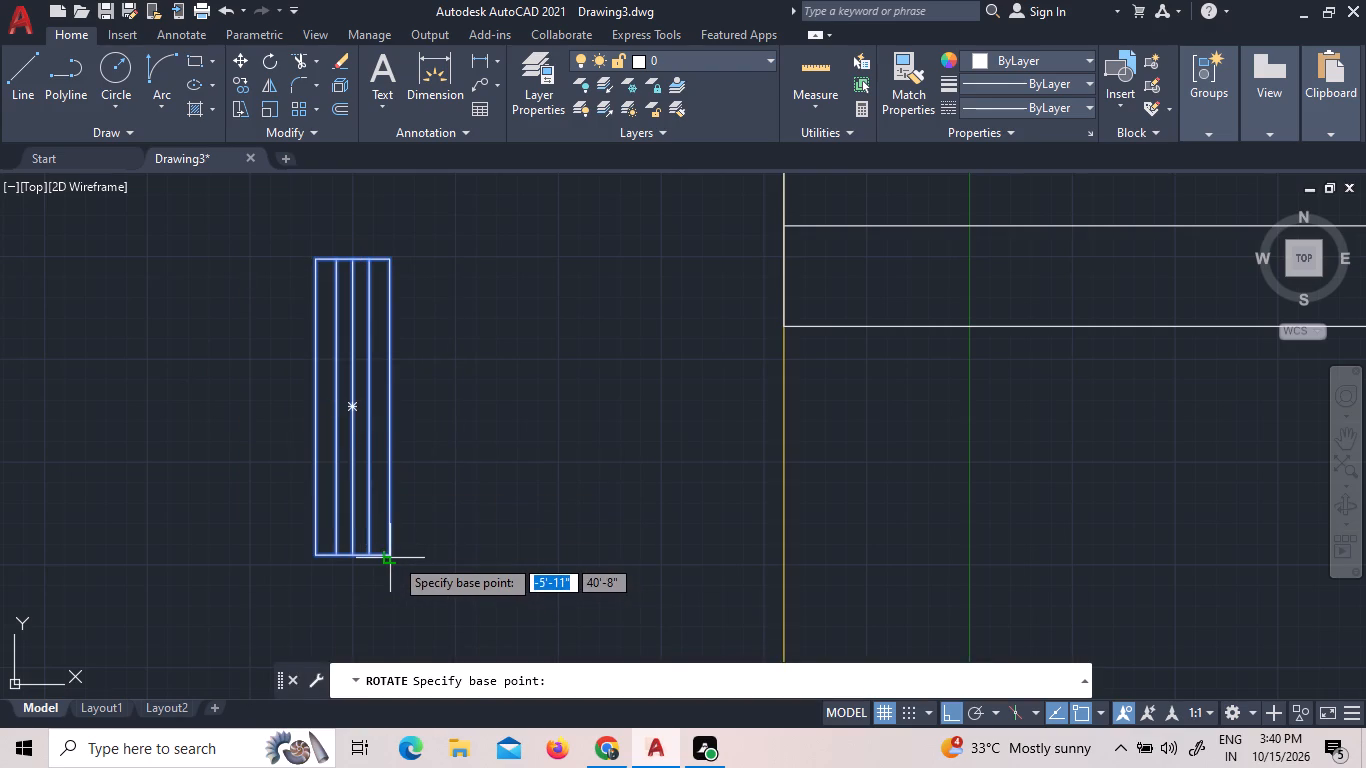
left_click(394, 556)
double_click(278, 444)
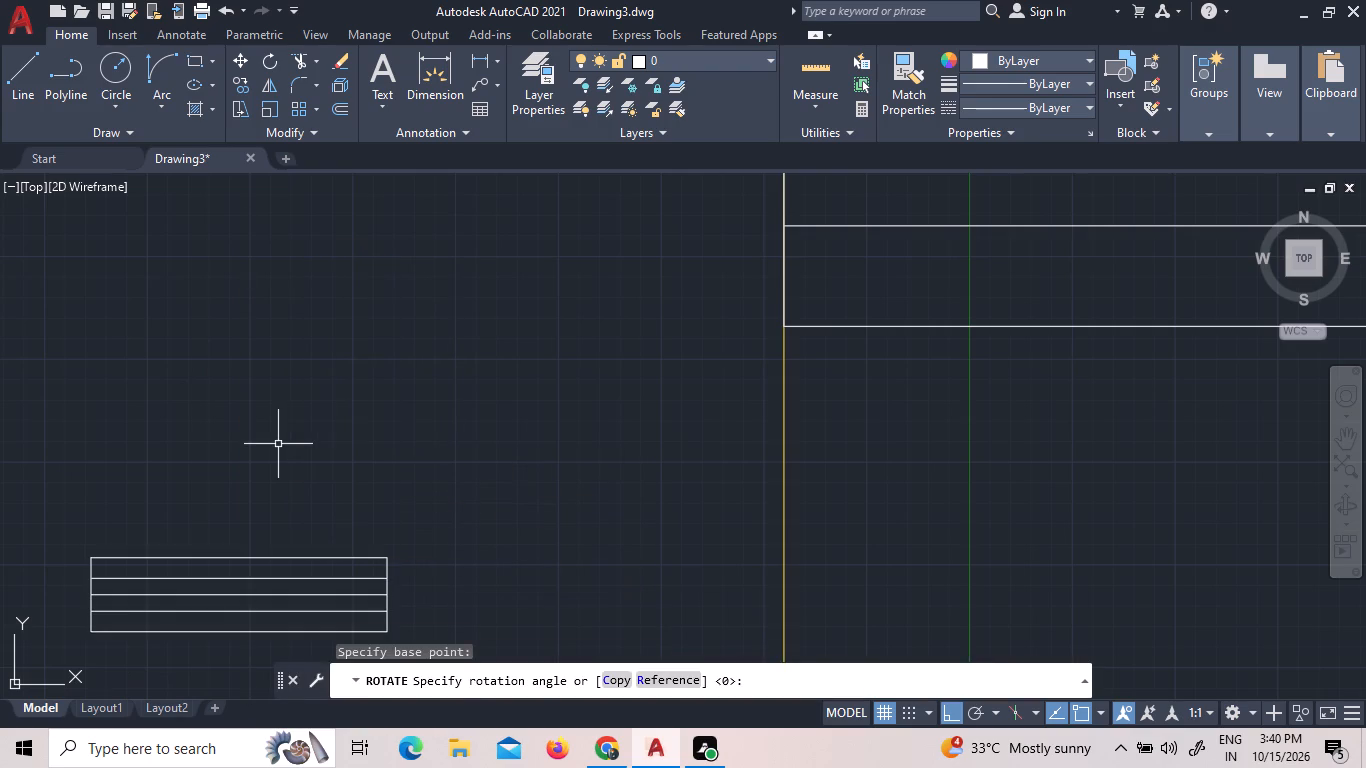
Copy the horizontal rectangle with its inner lines about 4'-3" straight up.
scroll(349, 406, "down", 2)
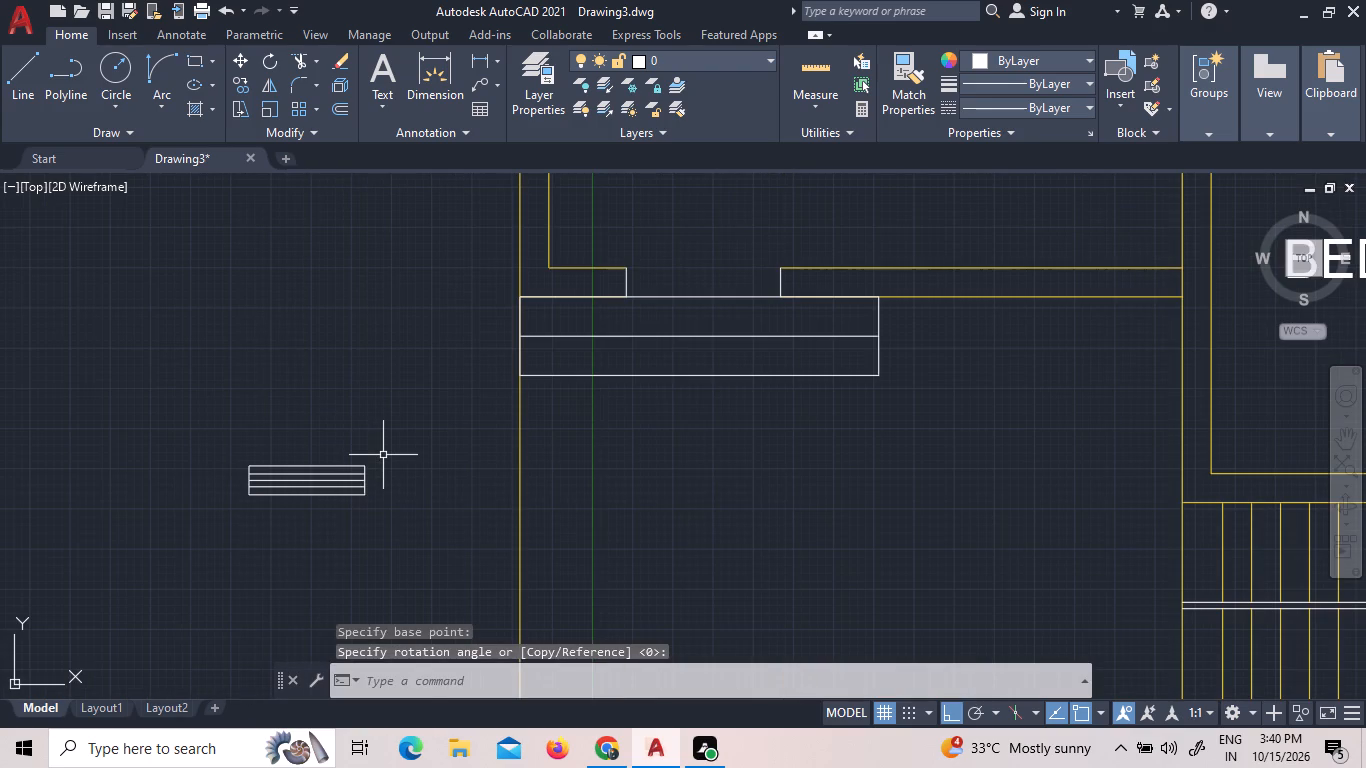
left_click(400, 511)
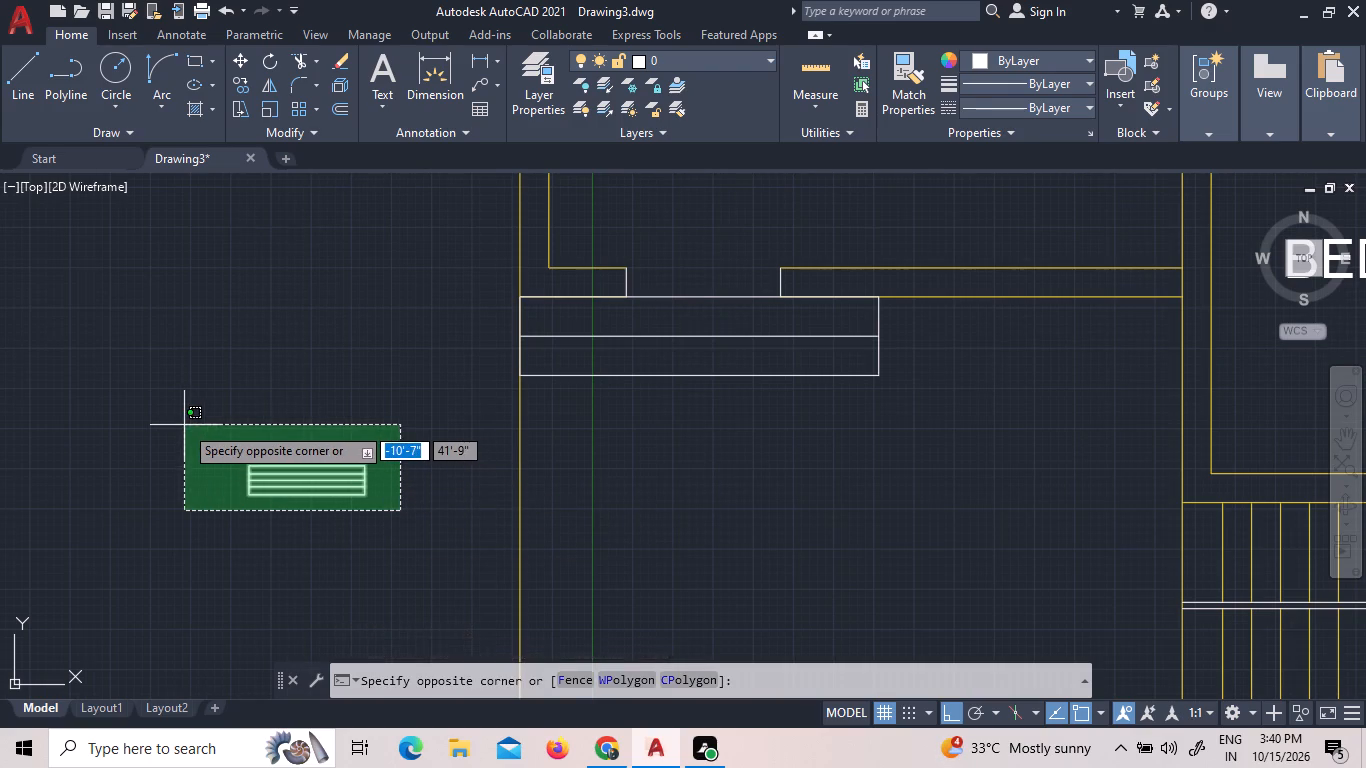
left_click(207, 428)
right_click(334, 382)
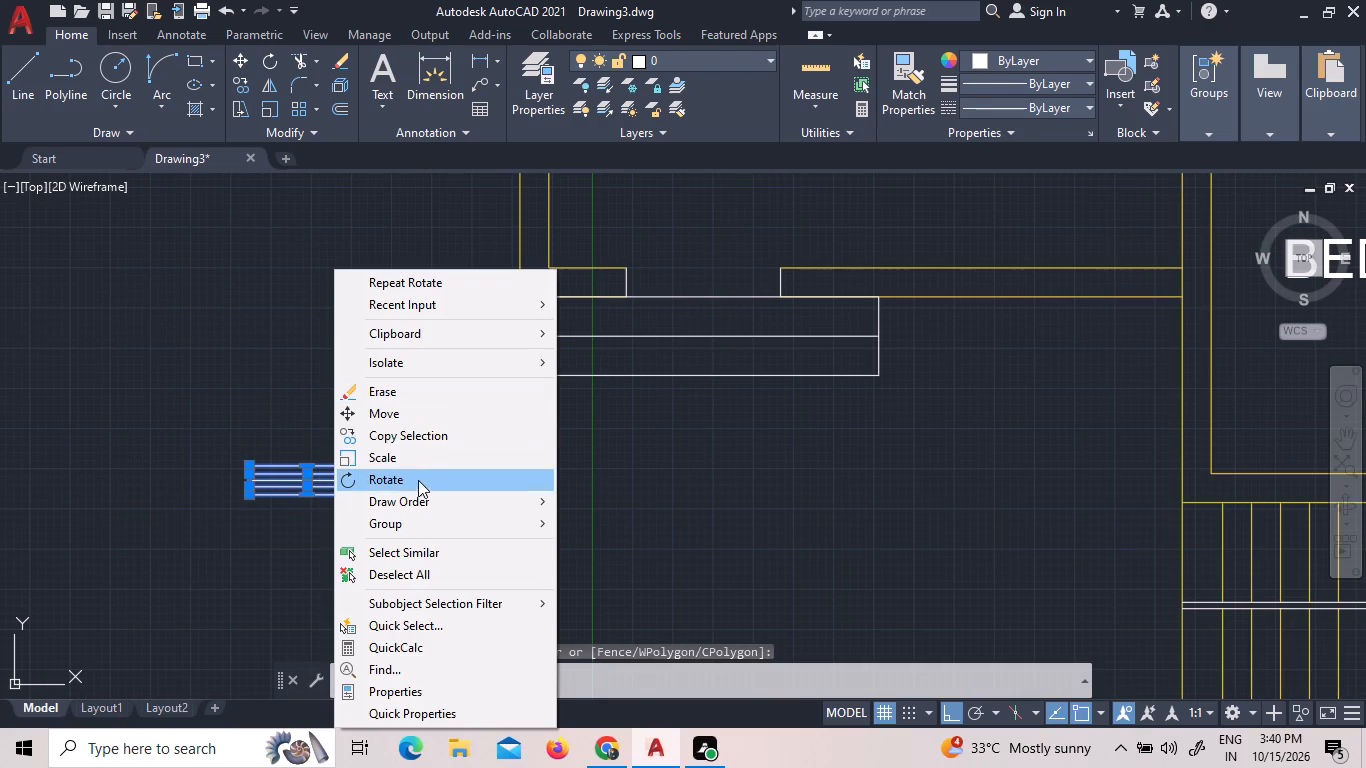
left_click(433, 439)
left_click(402, 475)
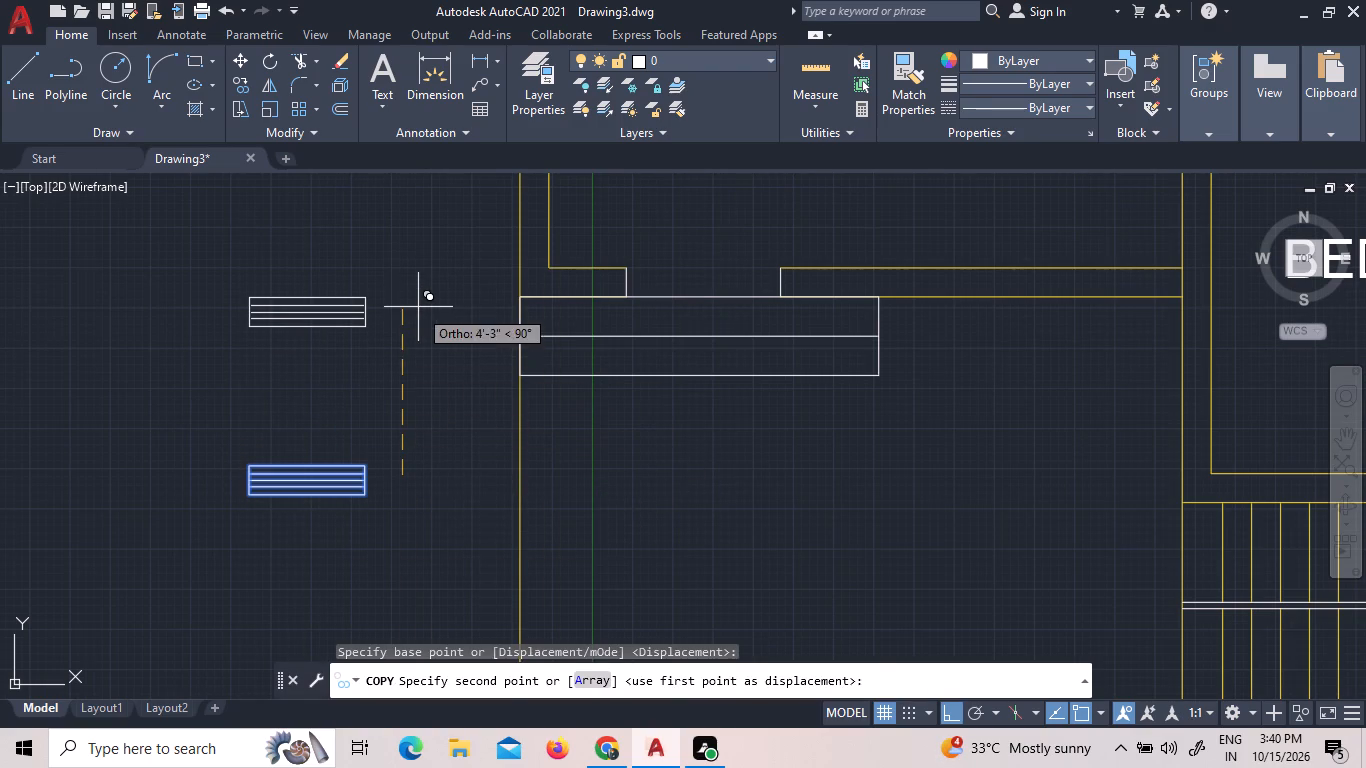
left_click(418, 307)
right_click(420, 307)
left_click(441, 320)
Rotate the upper horizontal window symbol 90° clockwise about its lower corner nearest the house, so it stands vertically.
left_click(422, 356)
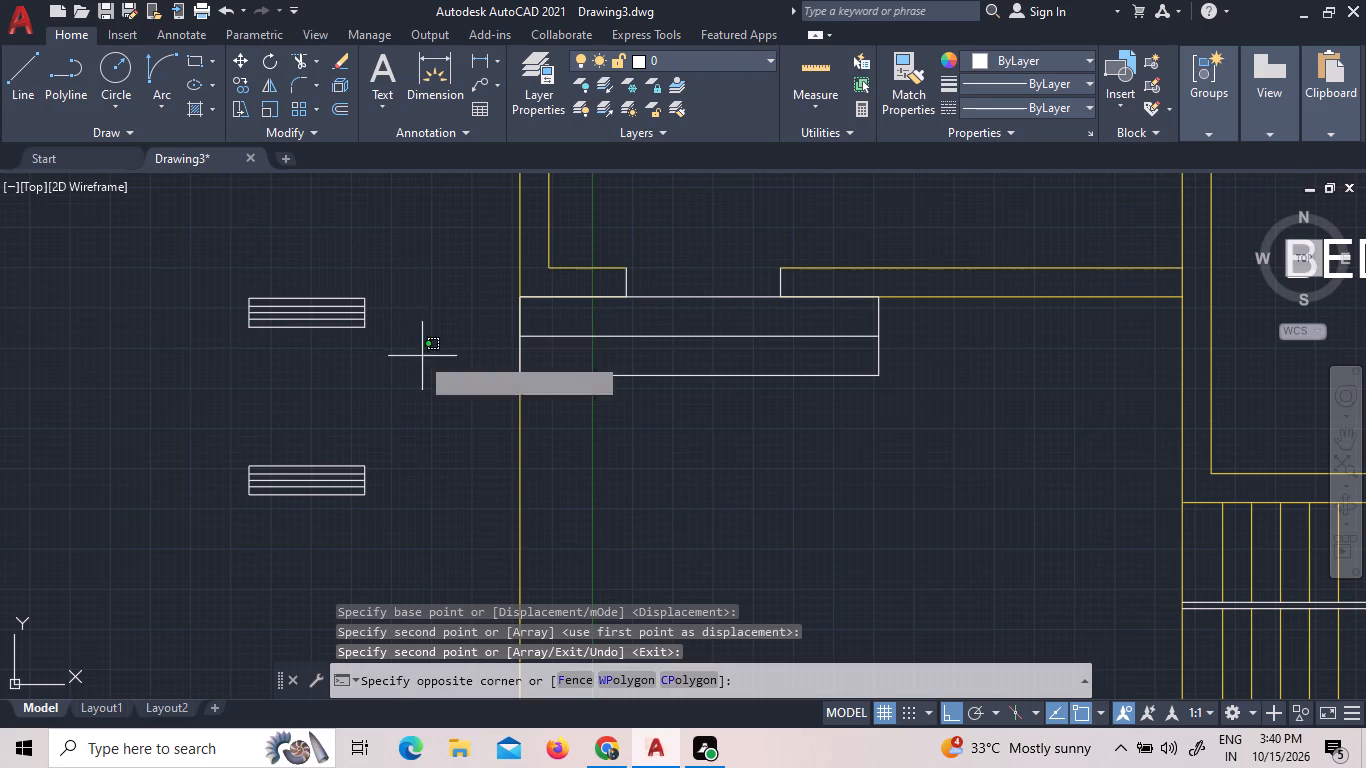
left_click(92, 250)
right_click(160, 254)
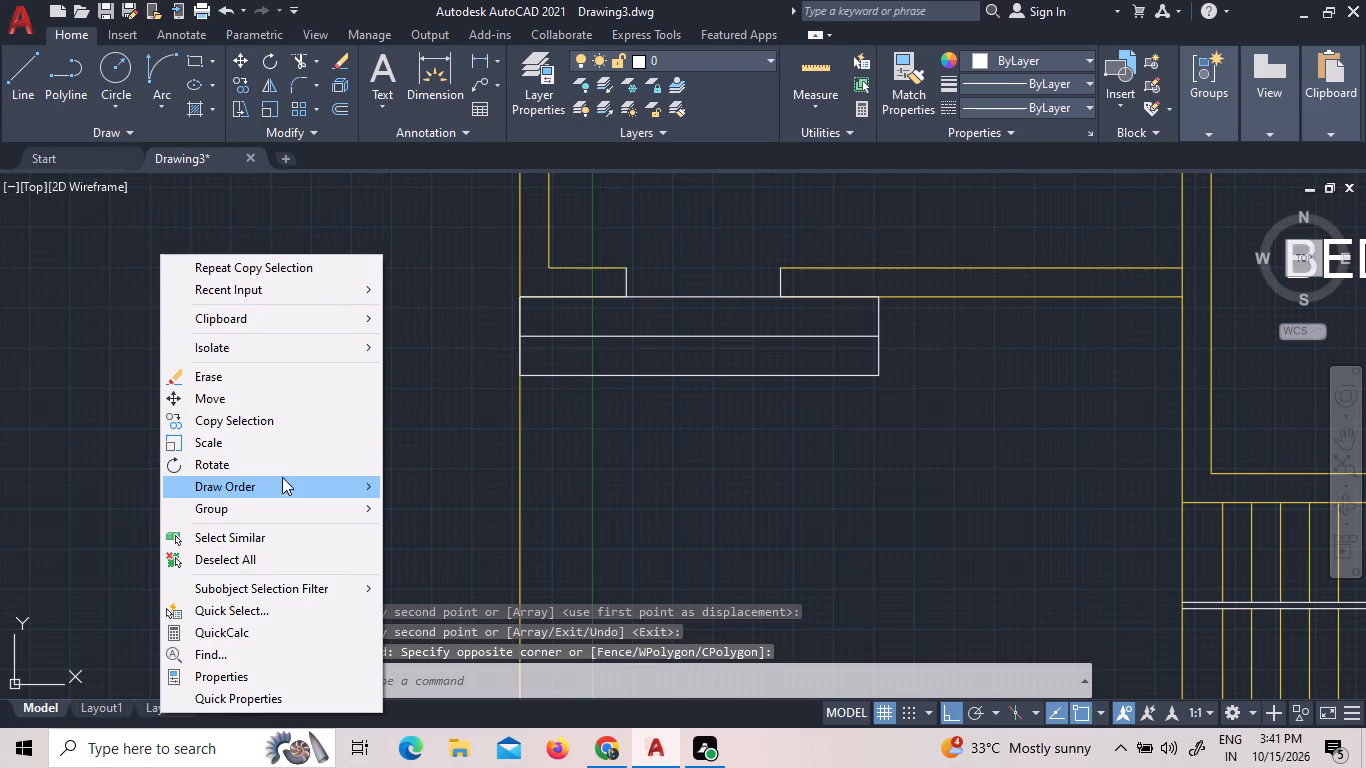
left_click(283, 465)
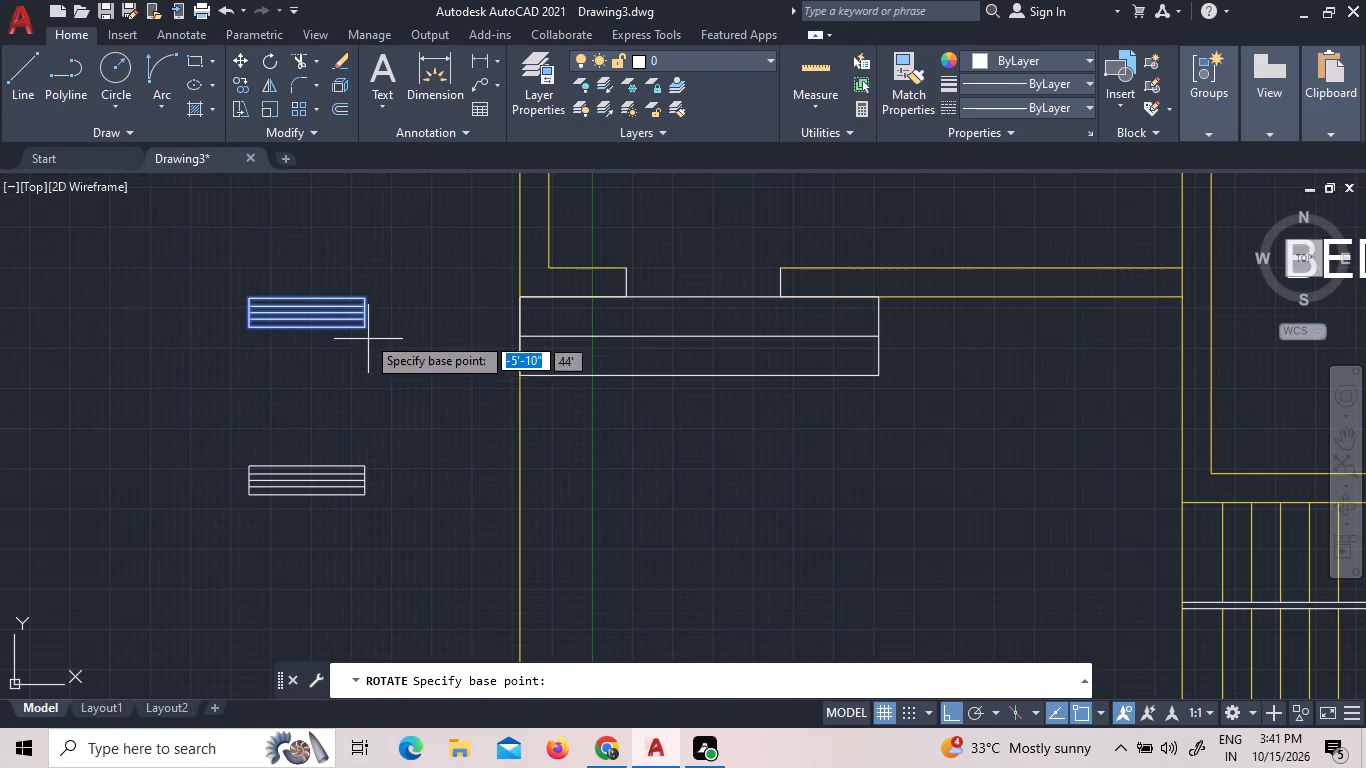
left_click(364, 326)
left_click(349, 359)
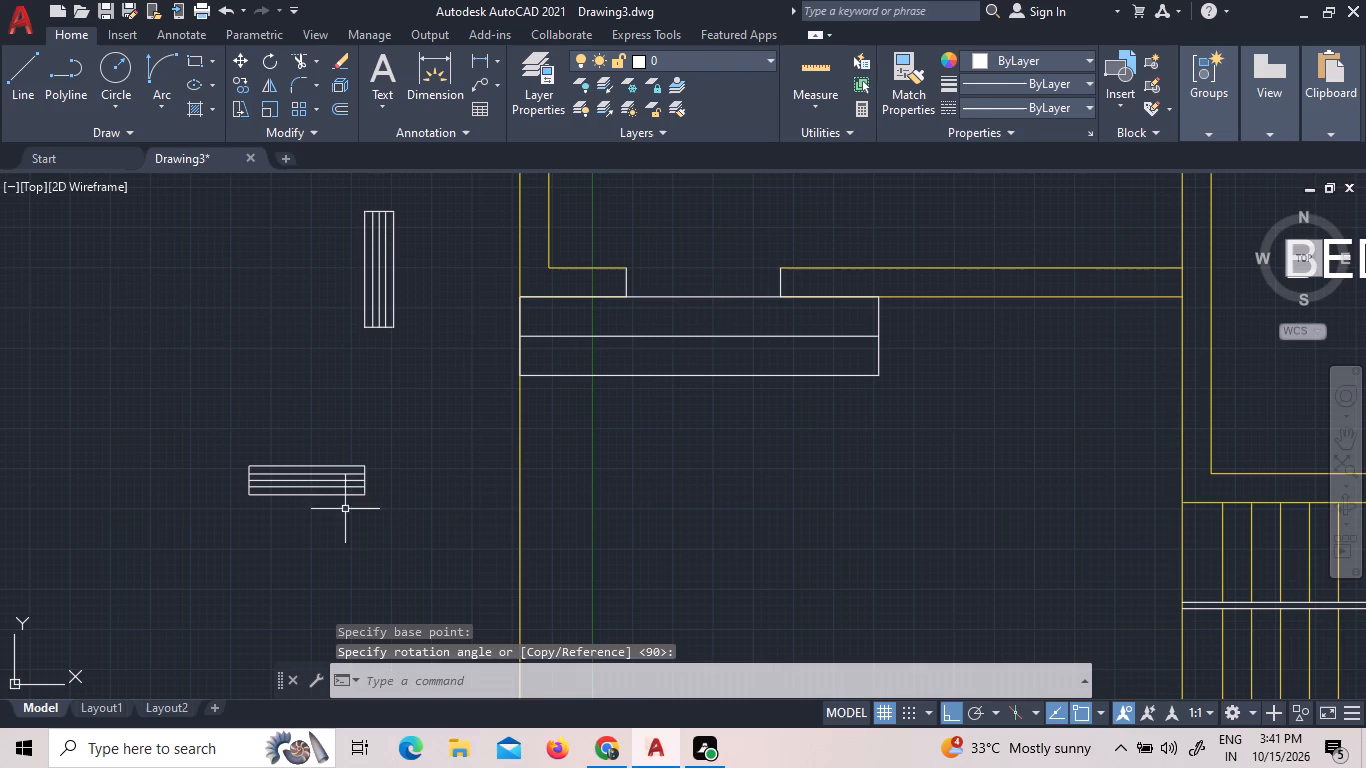
Move the horizontal window symbol about 18'-6" into the hall's front wall, between the entrance opening and the front bedroom, with Ortho off.
left_click(421, 514)
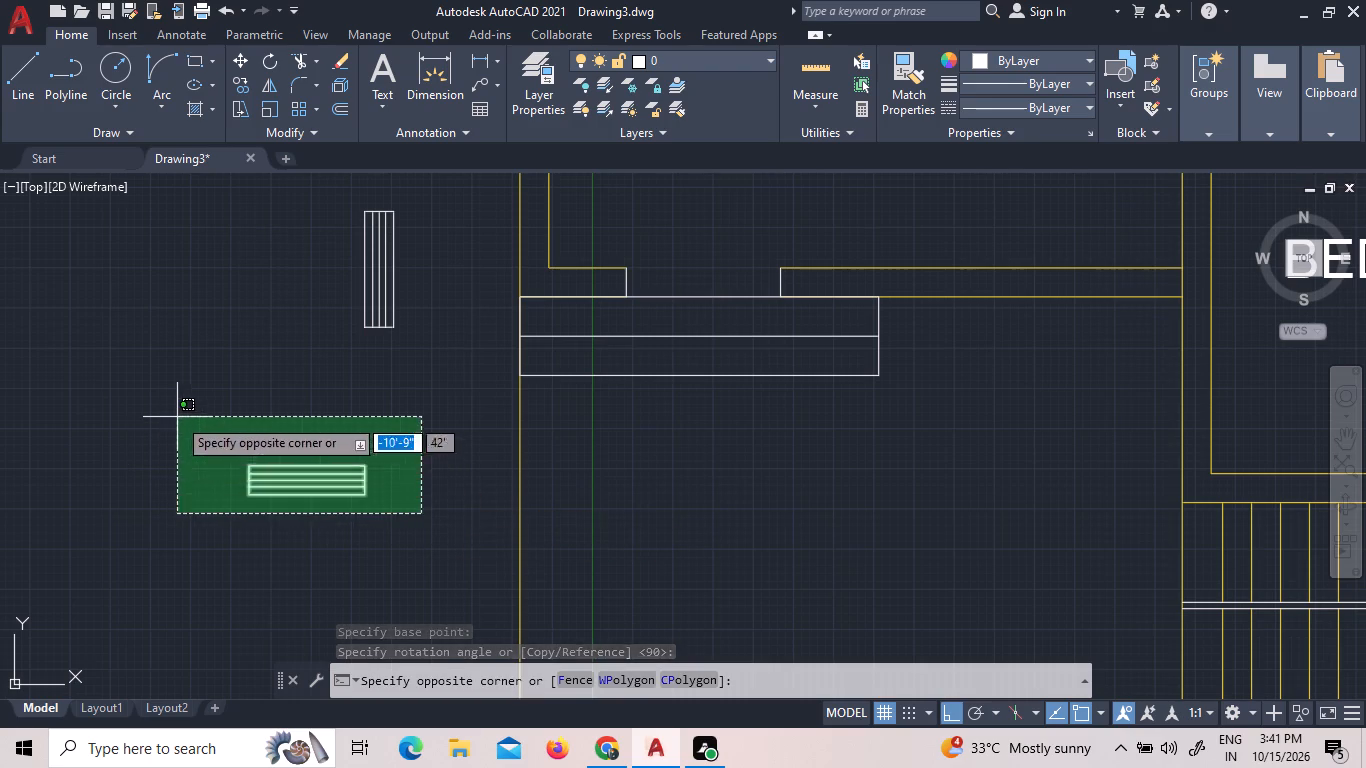
left_click(177, 417)
right_click(269, 413)
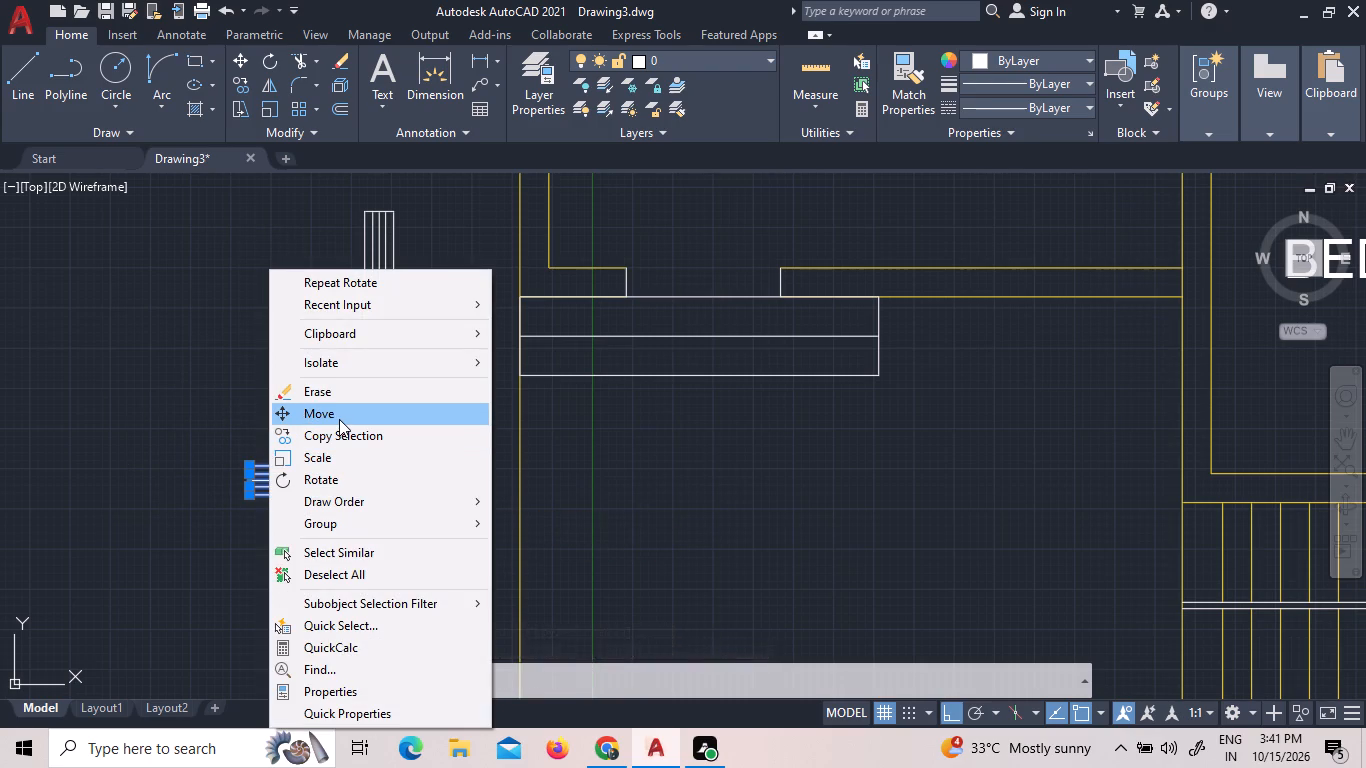
left_click(339, 419)
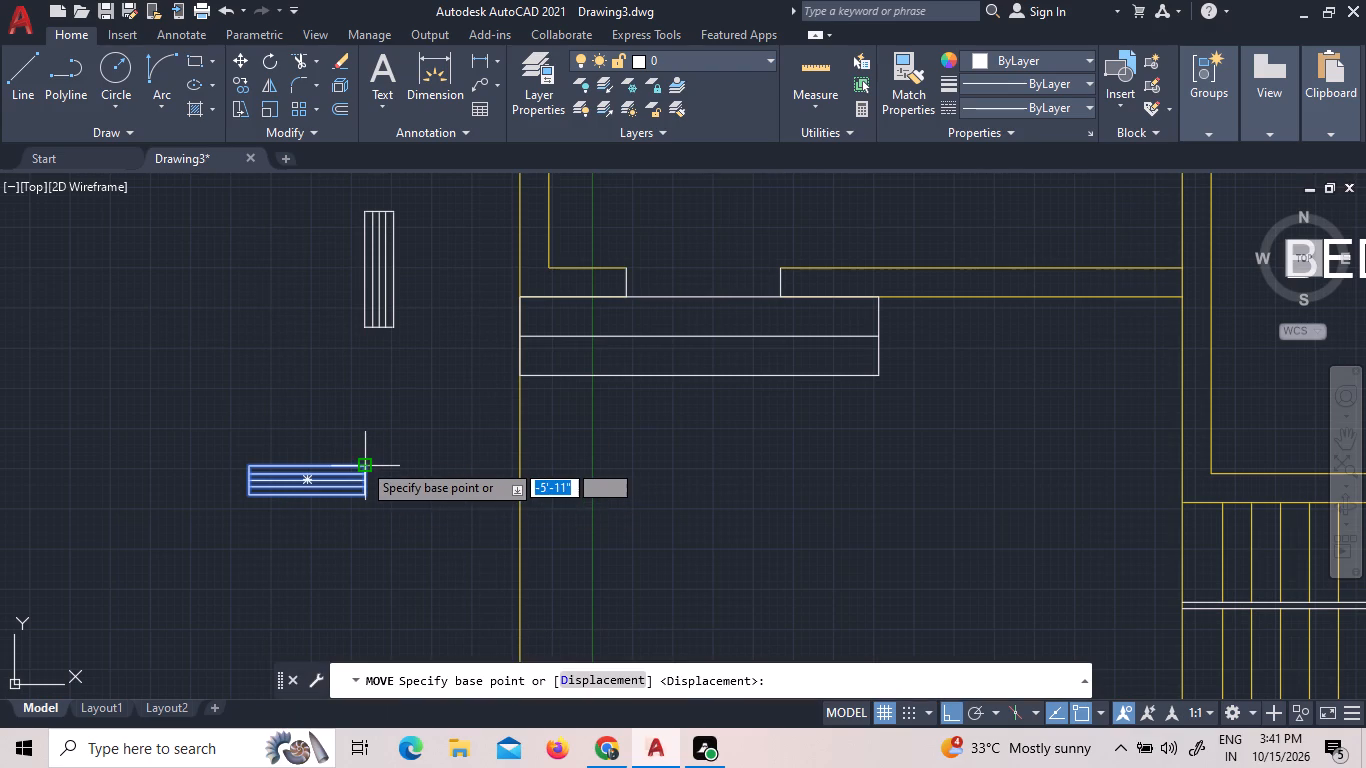
left_click(362, 462)
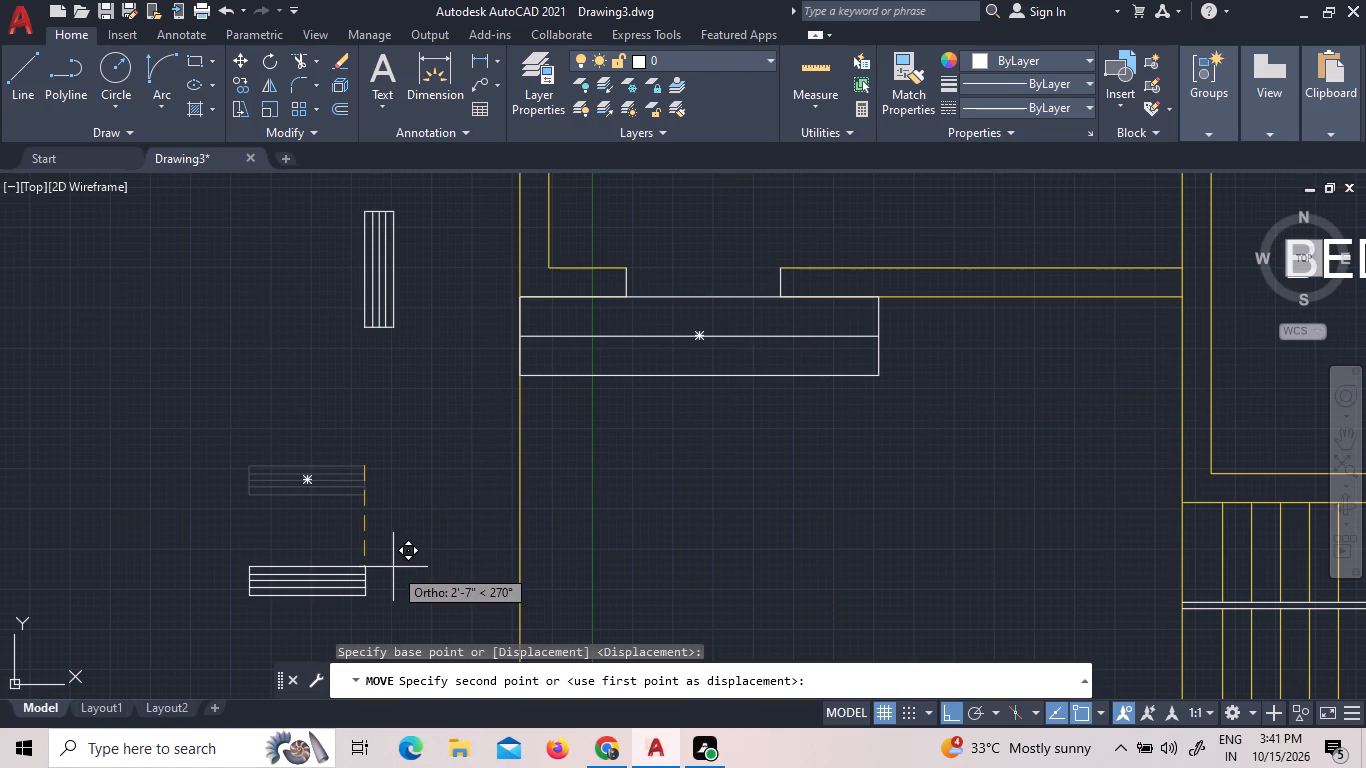
key("F8")
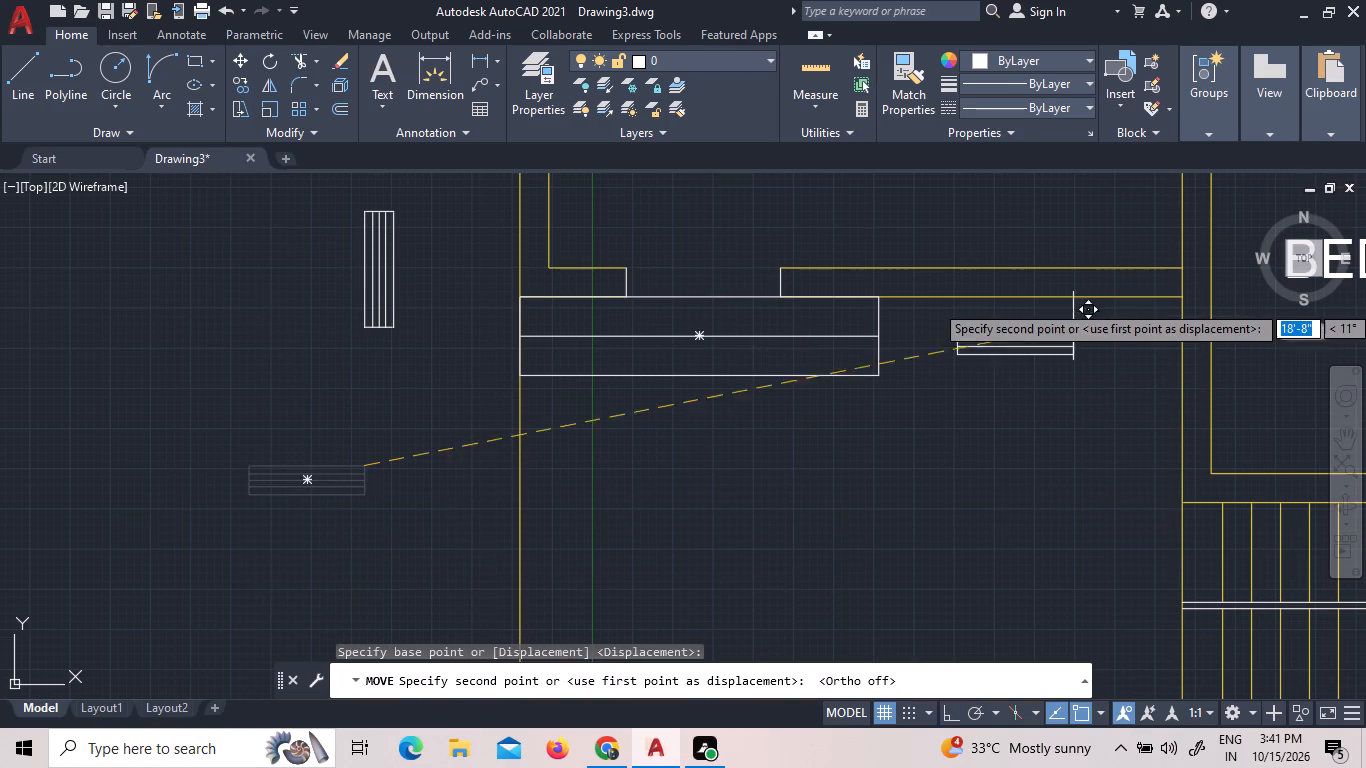
scroll(1047, 275, "up", 3)
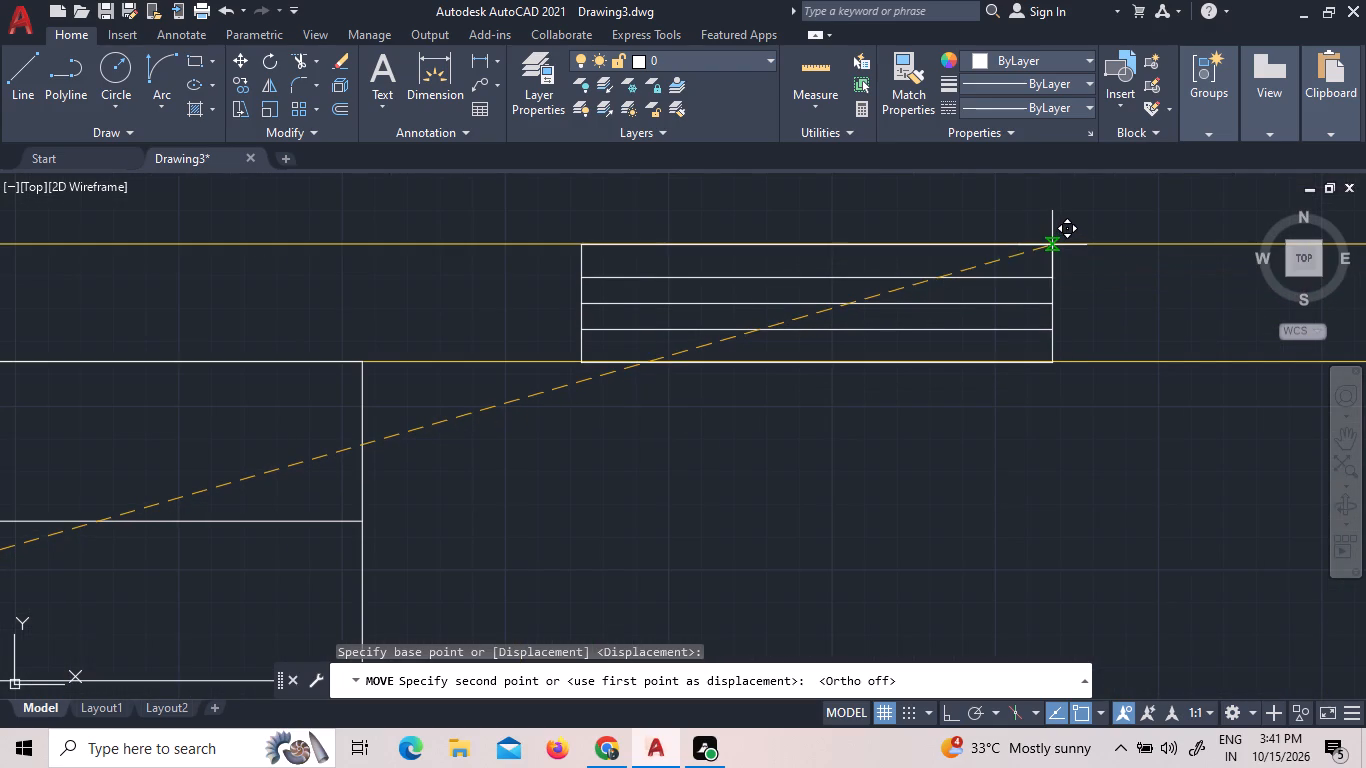
scroll(1052, 245, "up", 2)
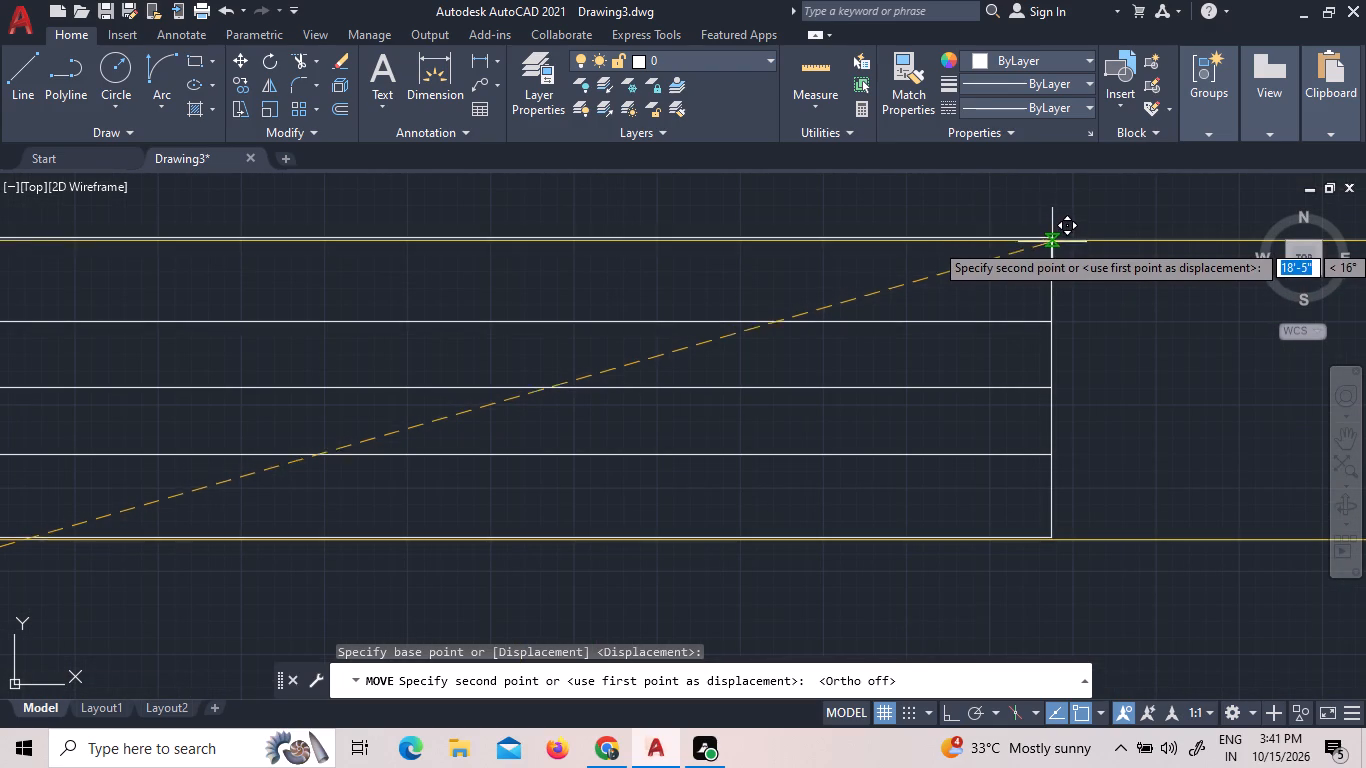
scroll(1056, 243, "up", 2)
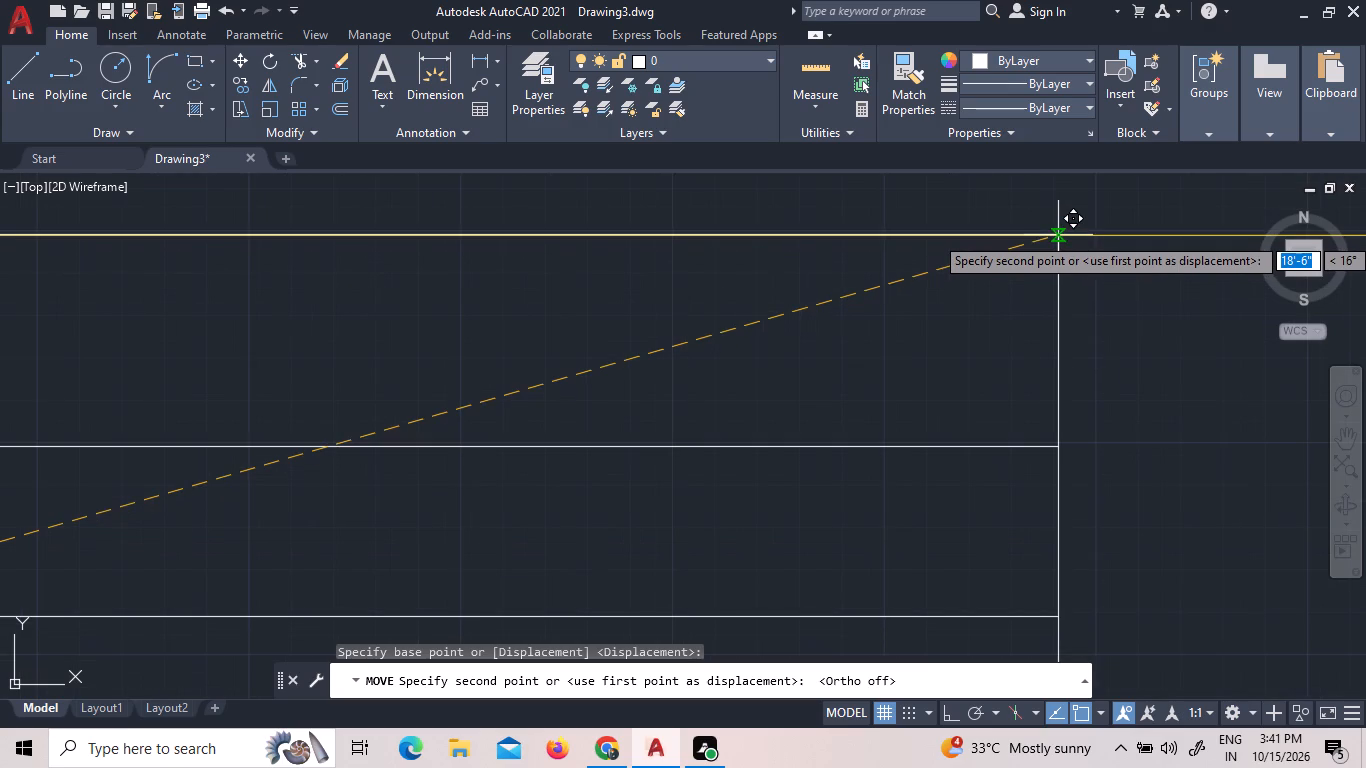
scroll(1059, 235, "up", 4)
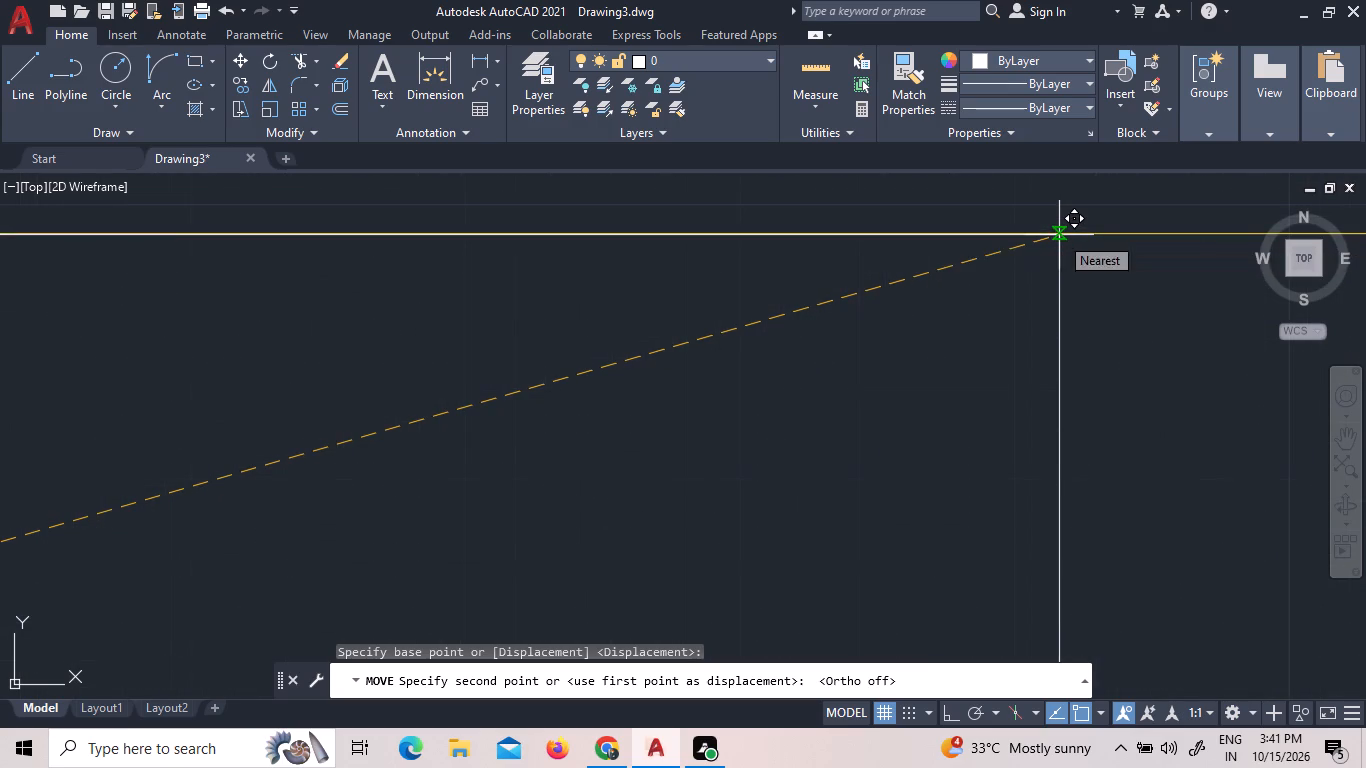
scroll(1059, 235, "up", 4)
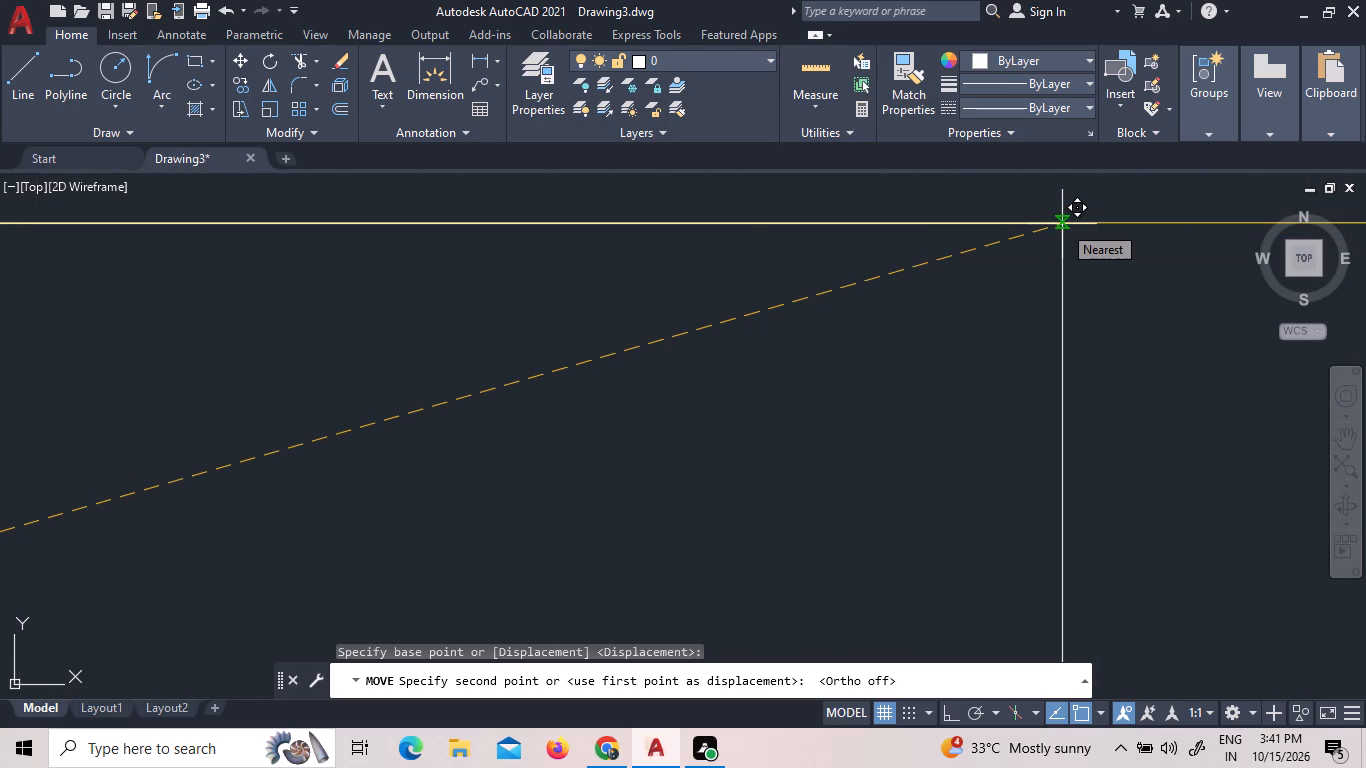
scroll(1062, 224, "up", 3)
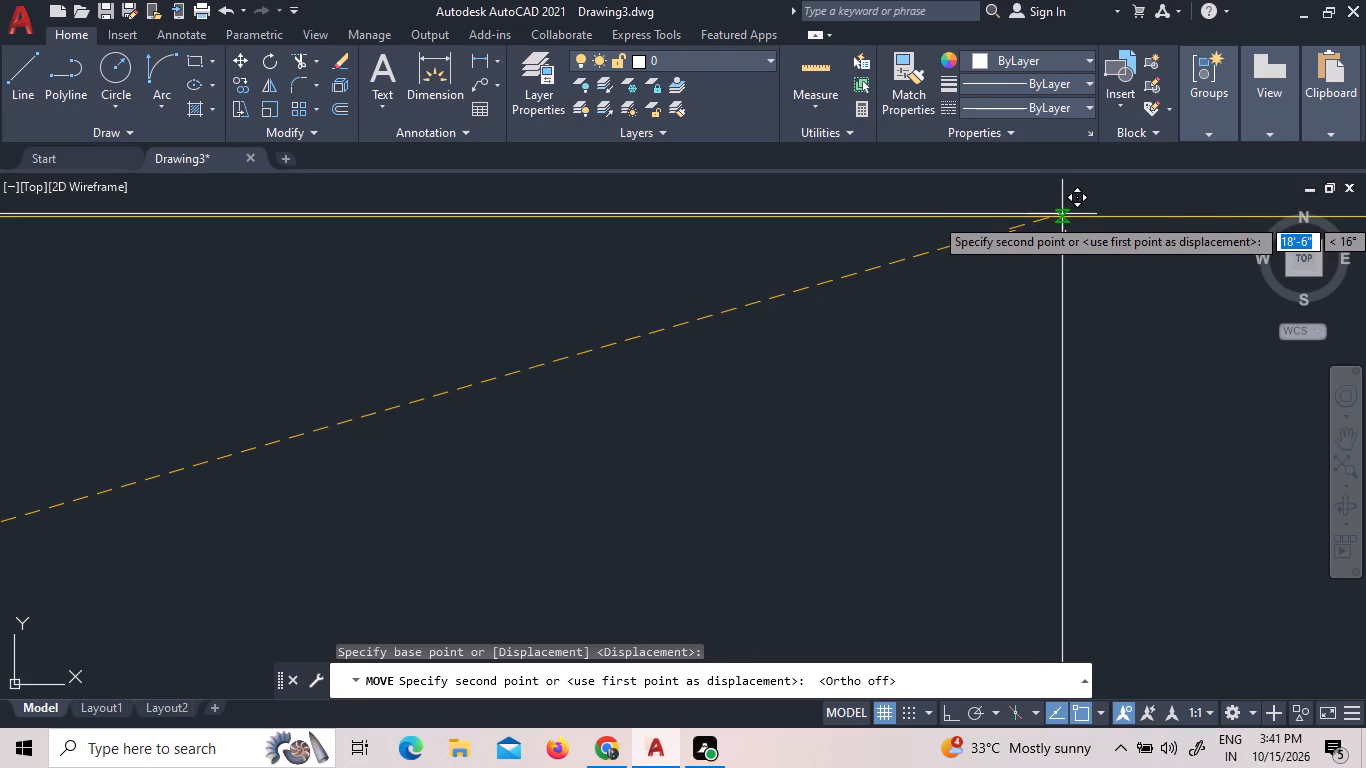
left_click(1066, 217)
Copy the vertical window symbol from its lower corner about 21'-5" into the front bedroom's wall facing the entrance area, just above the staircase.
scroll(1063, 251, "down", 3)
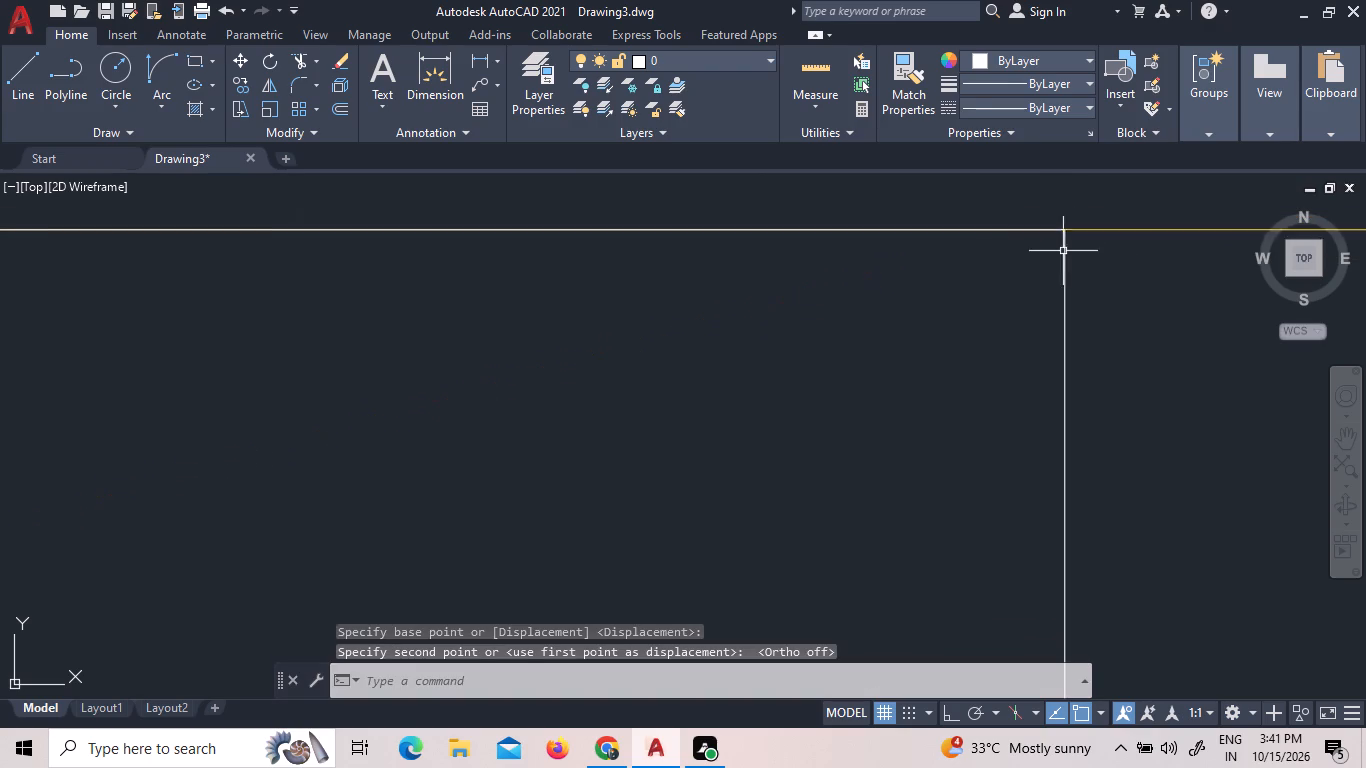
scroll(1062, 251, "down", 14)
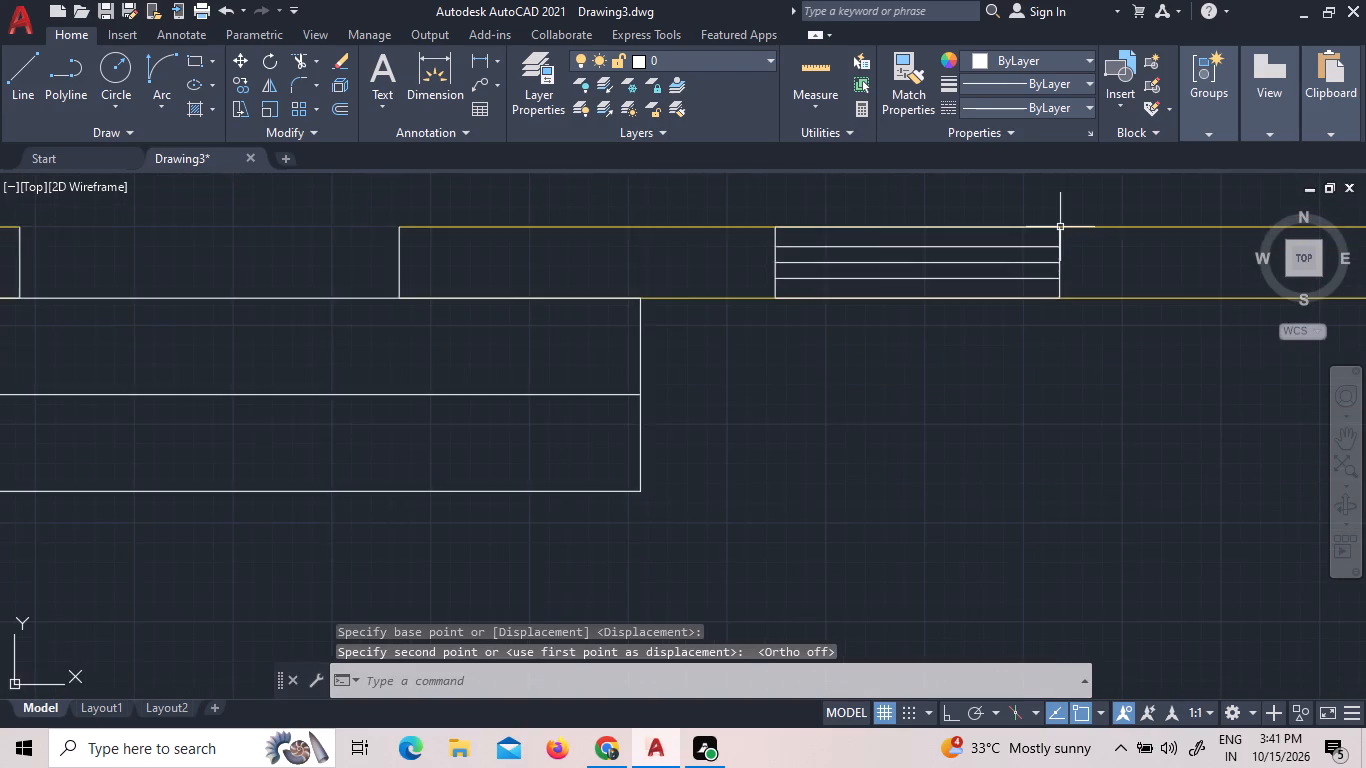
scroll(1060, 227, "down", 3)
middle_click_drag(1045, 268, 880, 360)
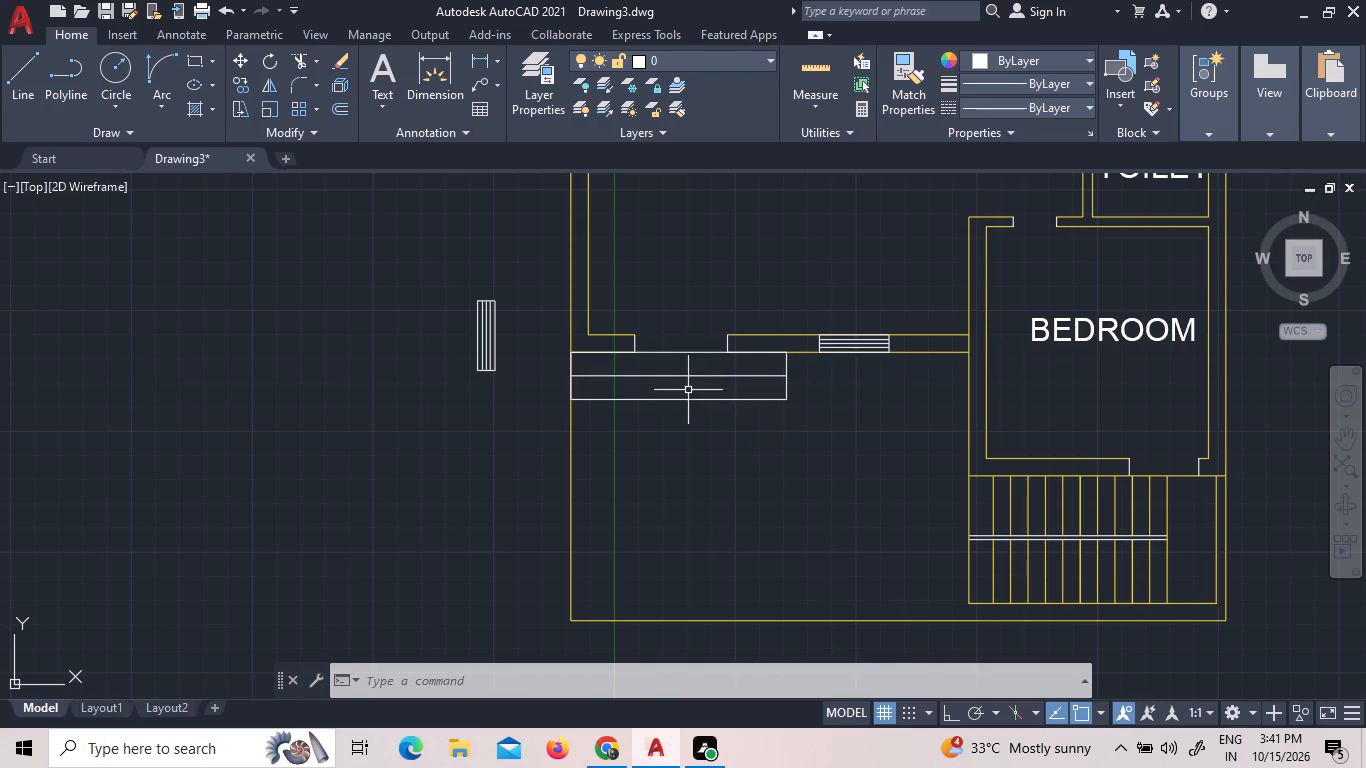
left_click(528, 387)
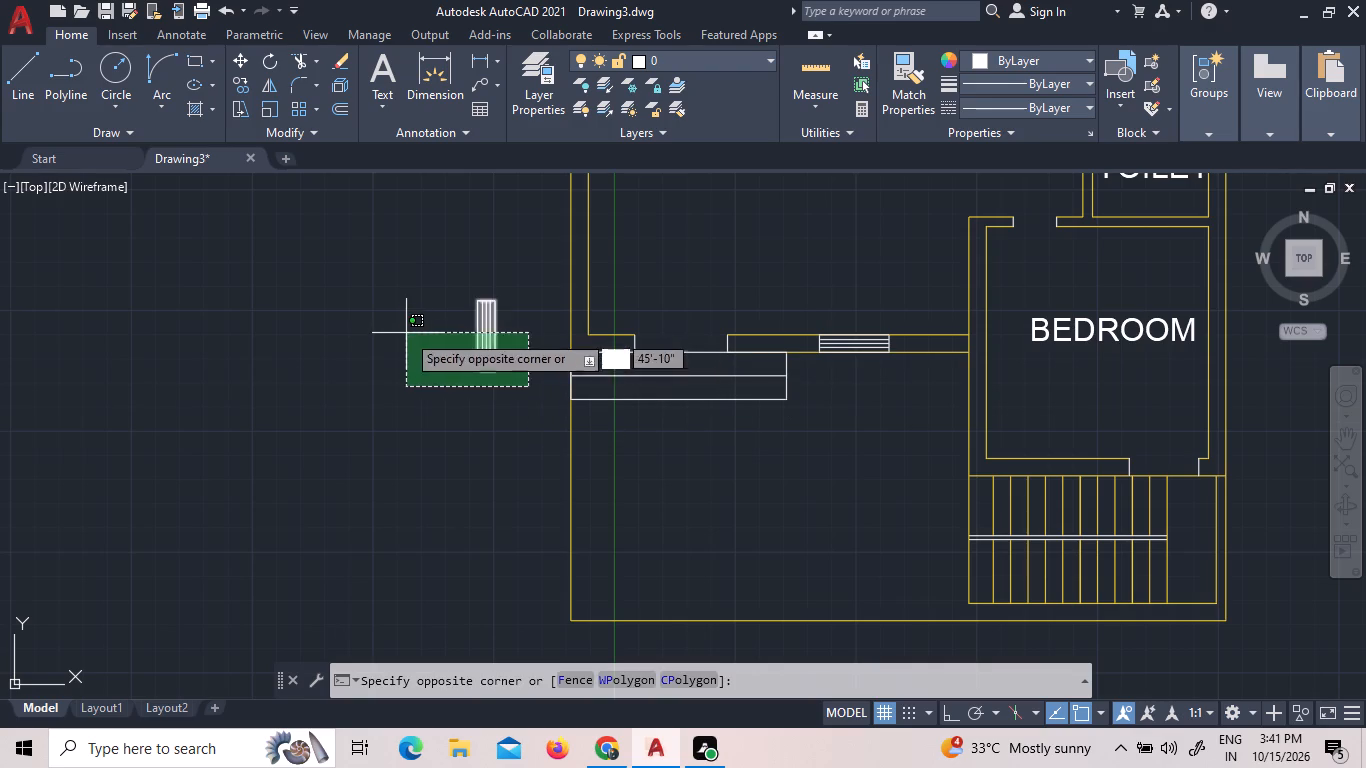
left_click(399, 283)
right_click(399, 283)
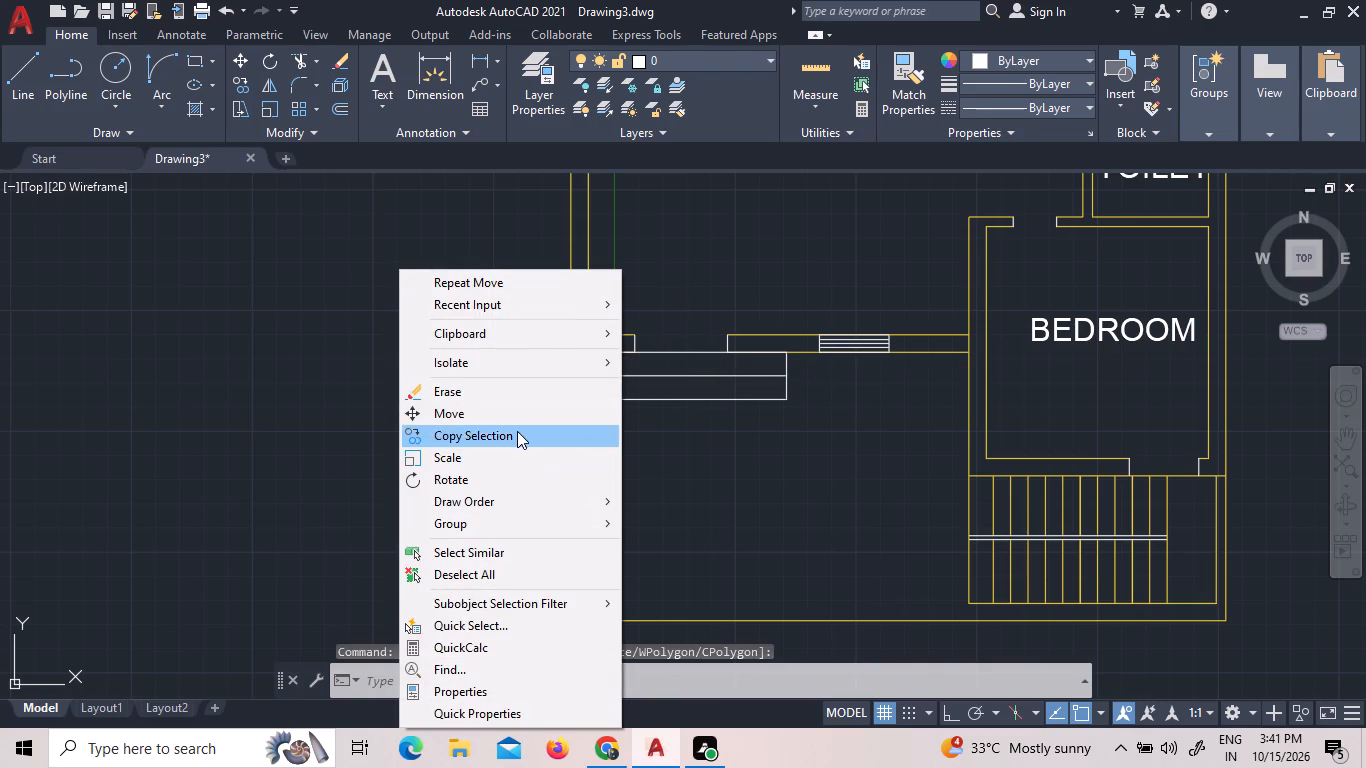
left_click(510, 436)
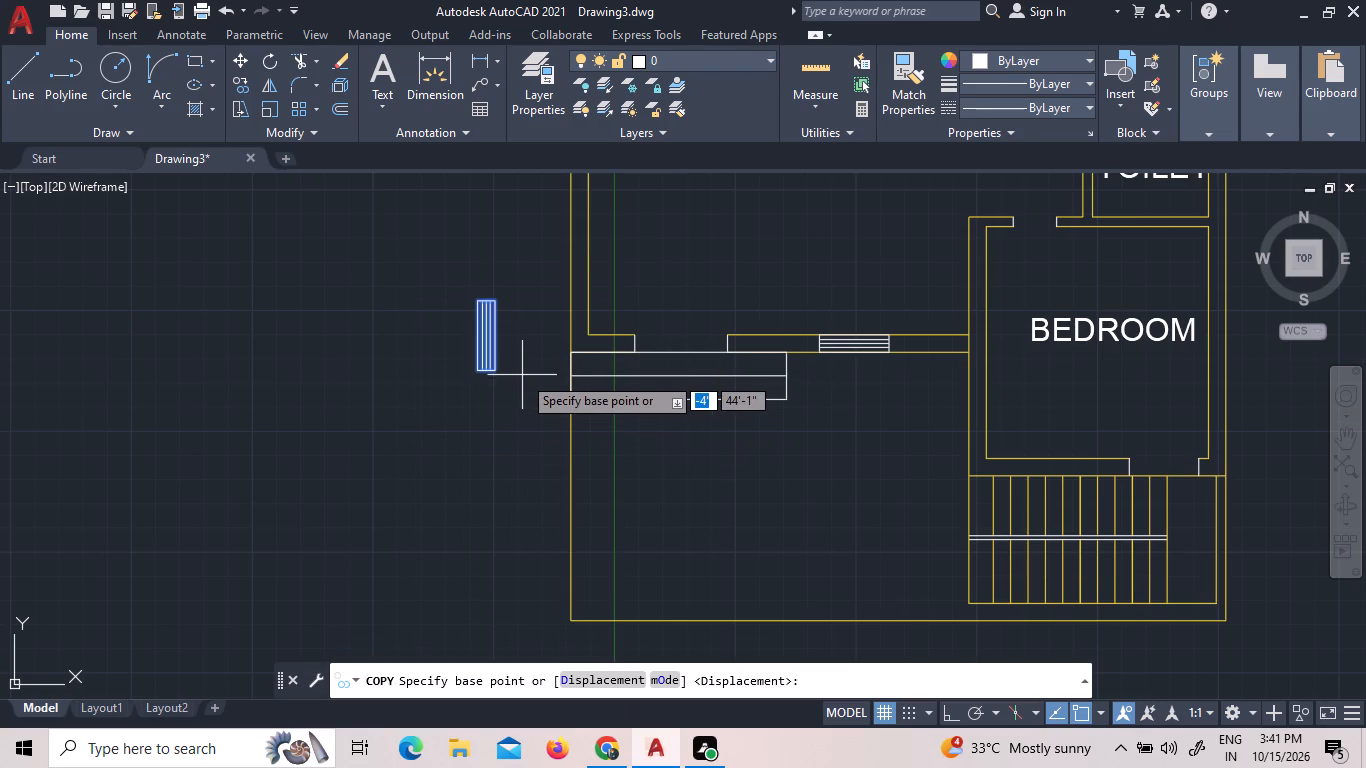
left_click(499, 373)
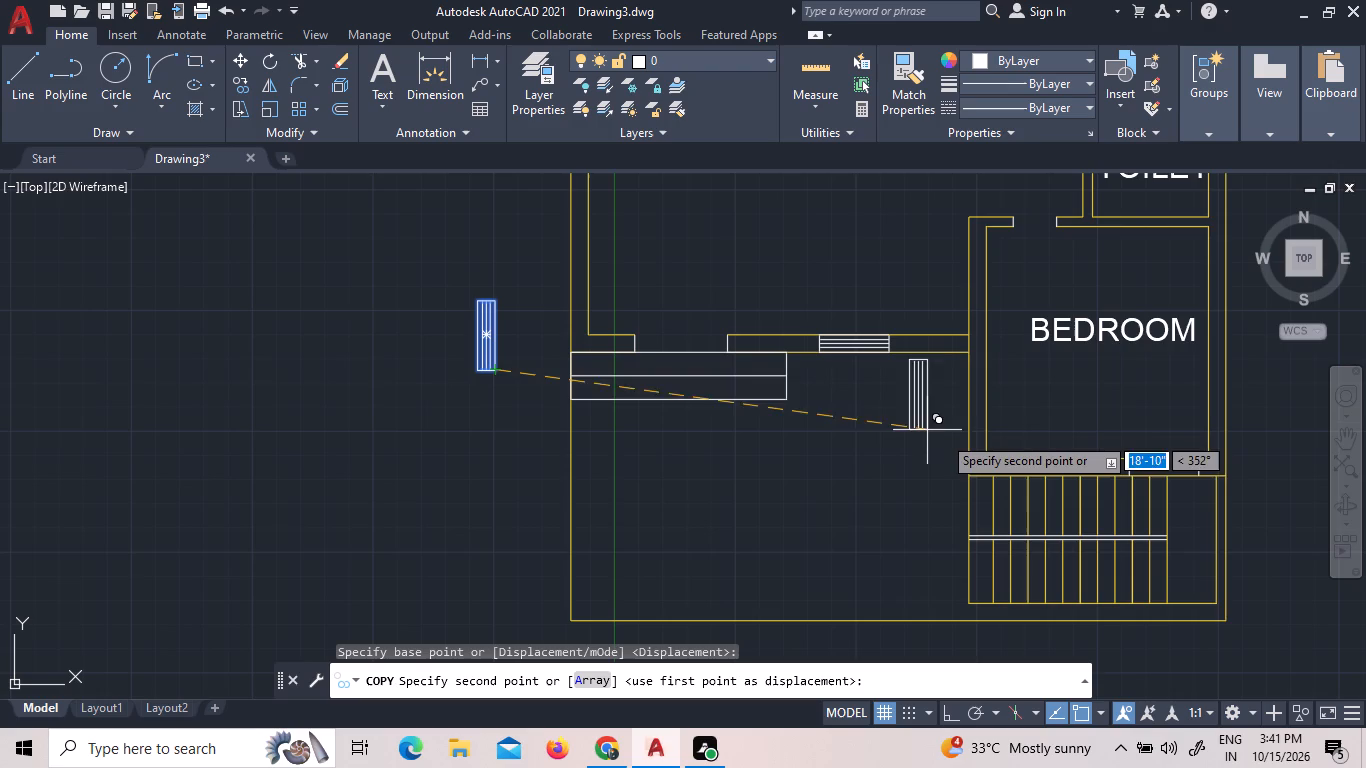
scroll(999, 433, "up", 2)
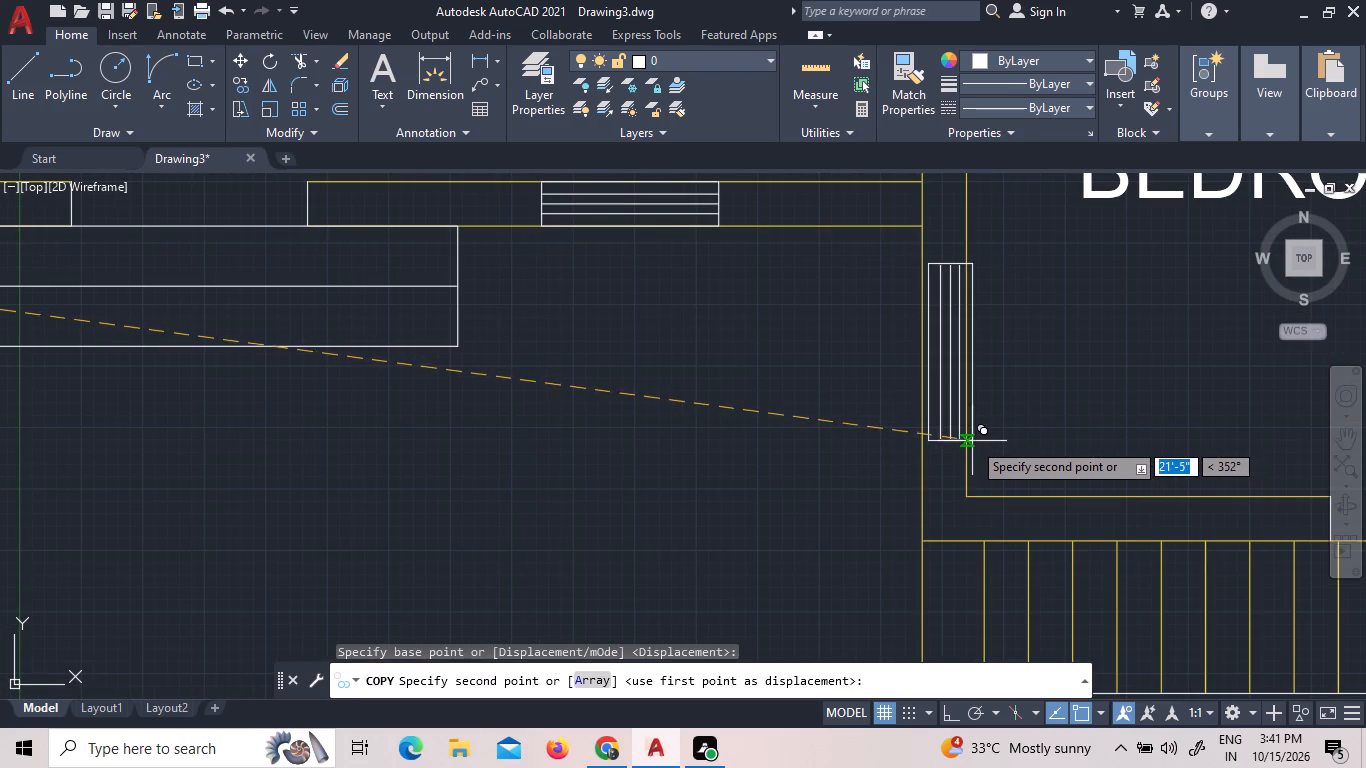
scroll(972, 440, "up", 4)
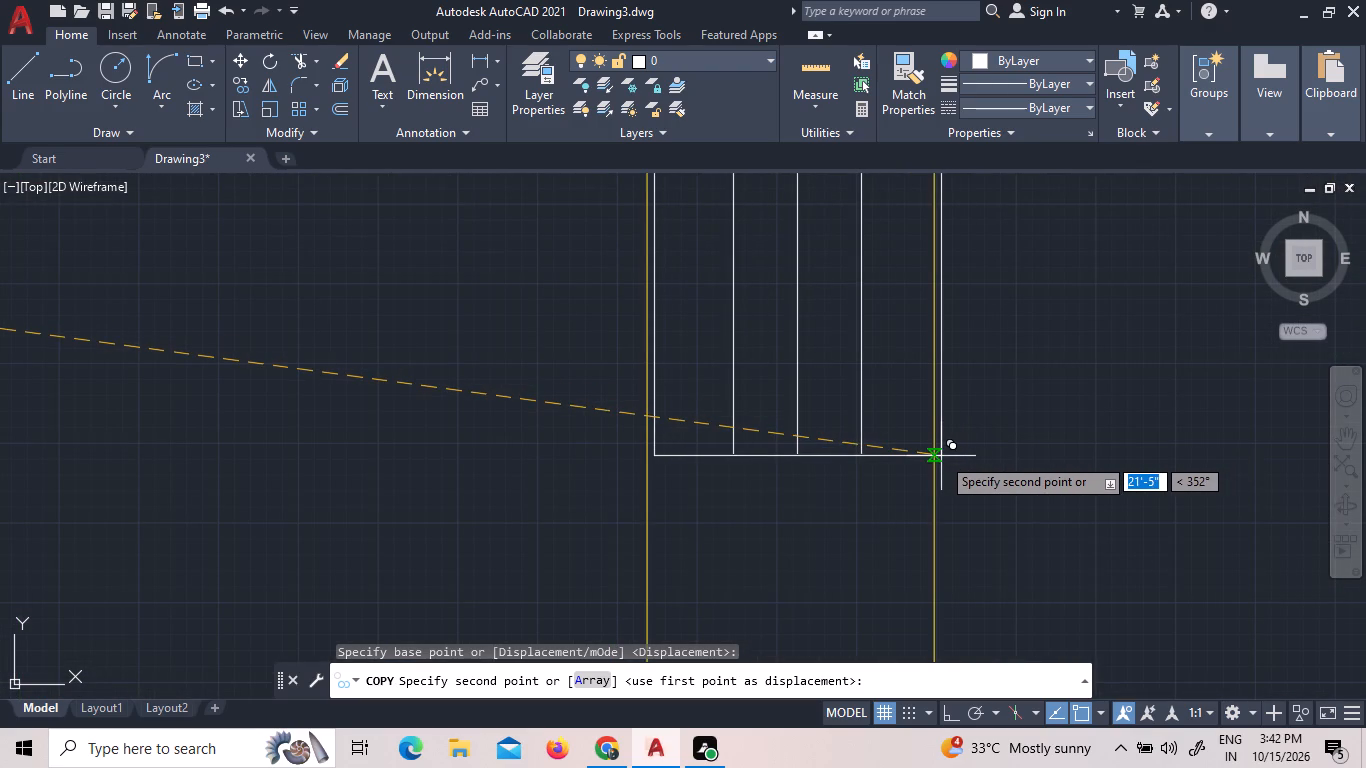
scroll(937, 456, "up", 3)
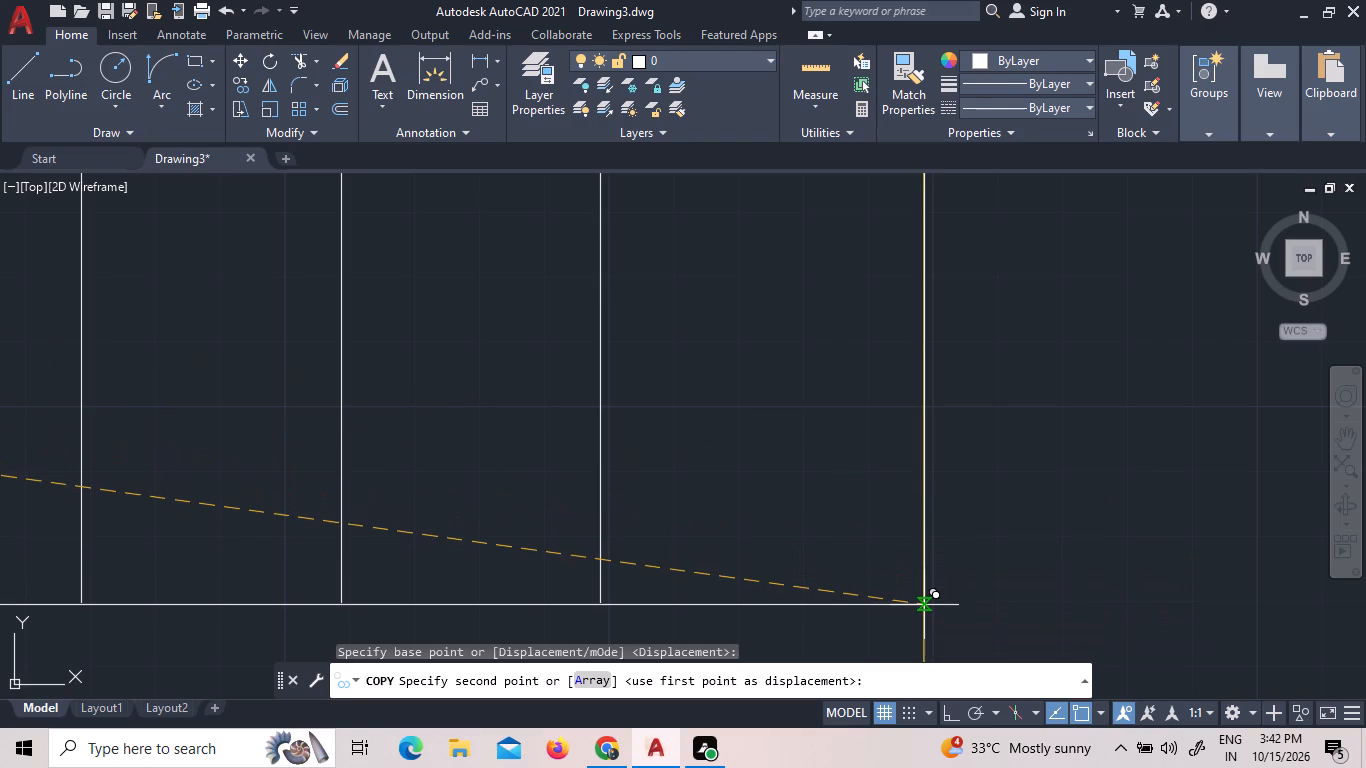
left_click(924, 605)
Place another copy of the vertical window symbol in the hall's outer side wall, about 12'-1" from the original.
scroll(1001, 536, "down", 7)
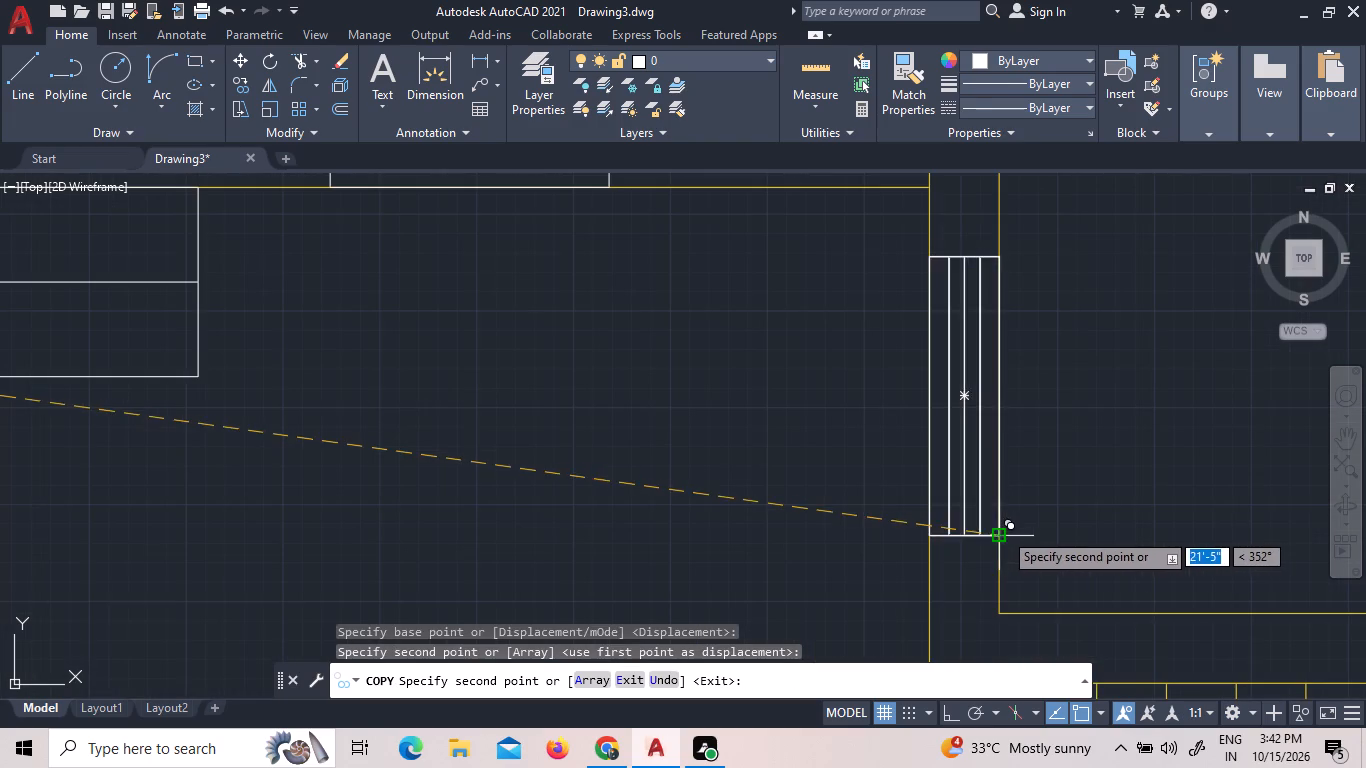
scroll(966, 607, "down", 6)
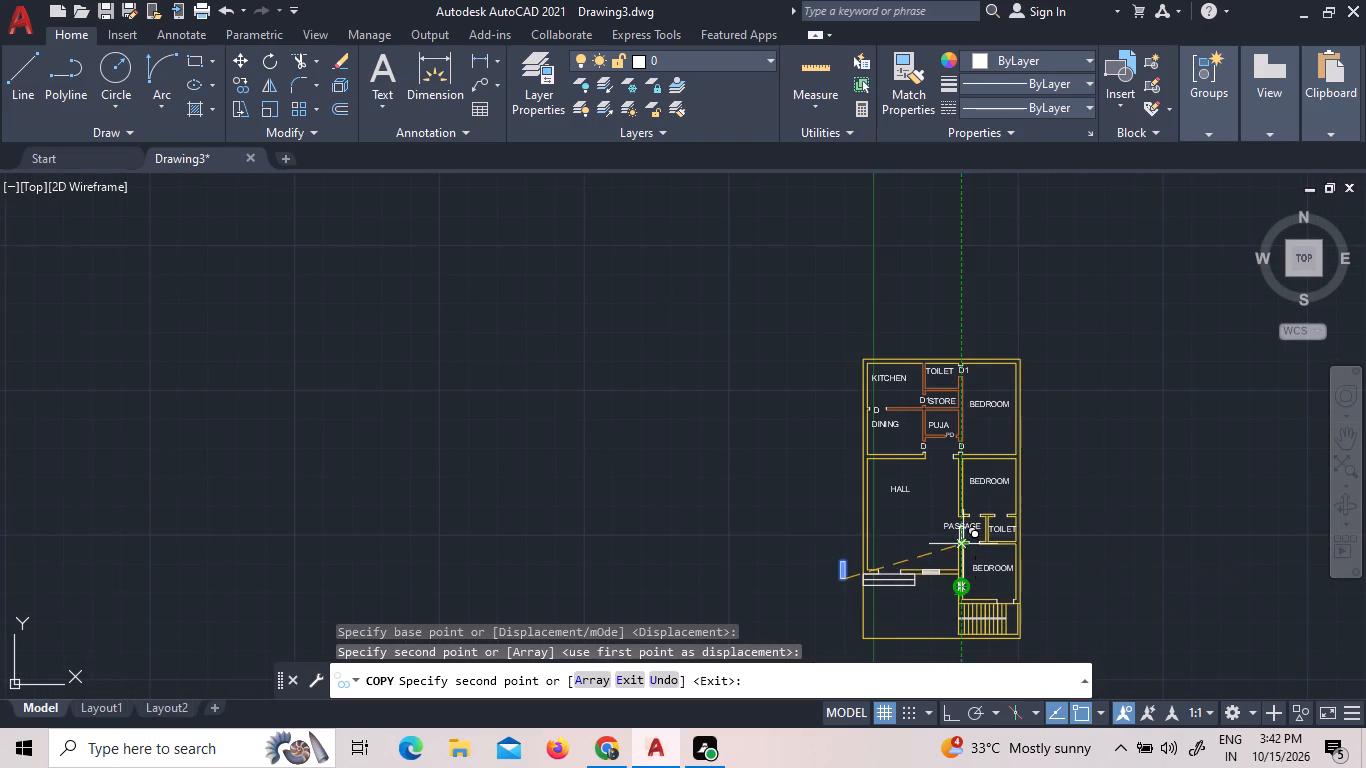
scroll(889, 512, "up", 3)
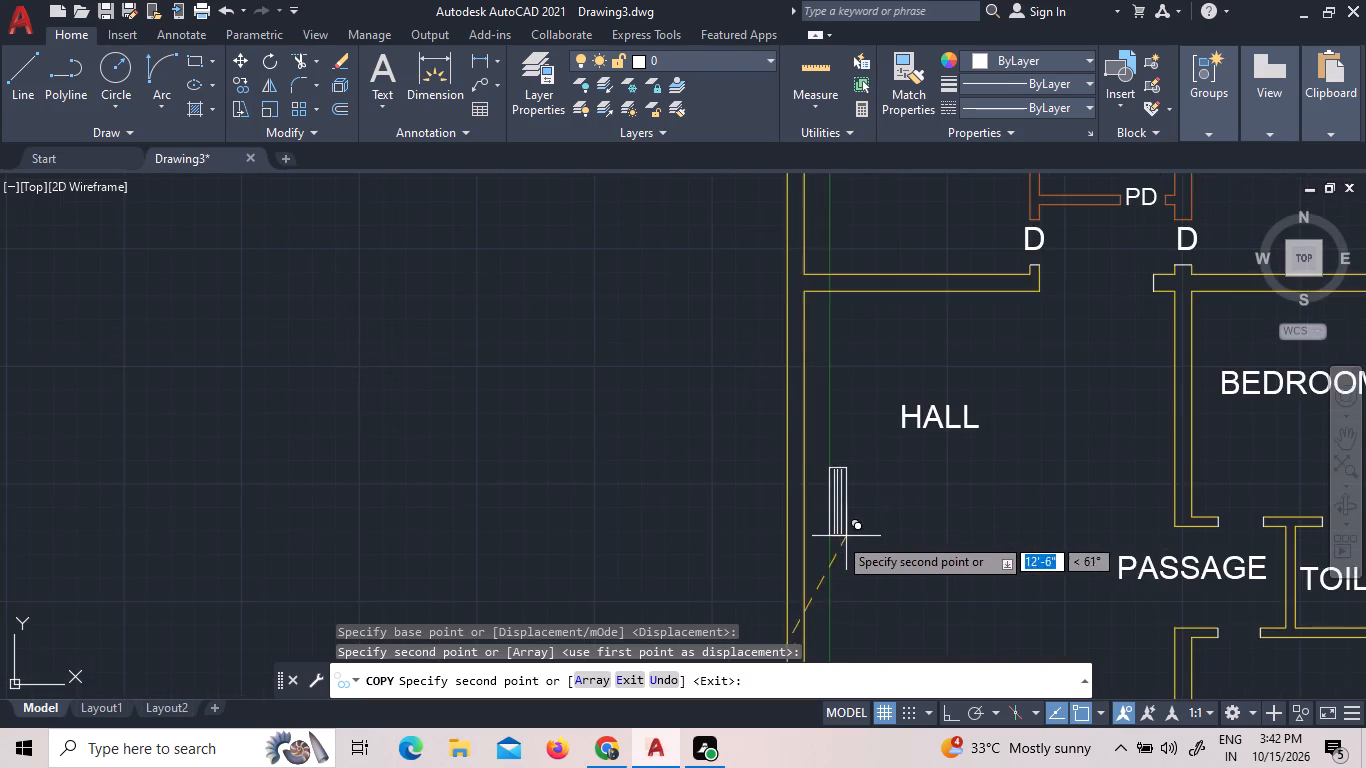
scroll(835, 534, "up", 3)
scroll(703, 486, "up", 3)
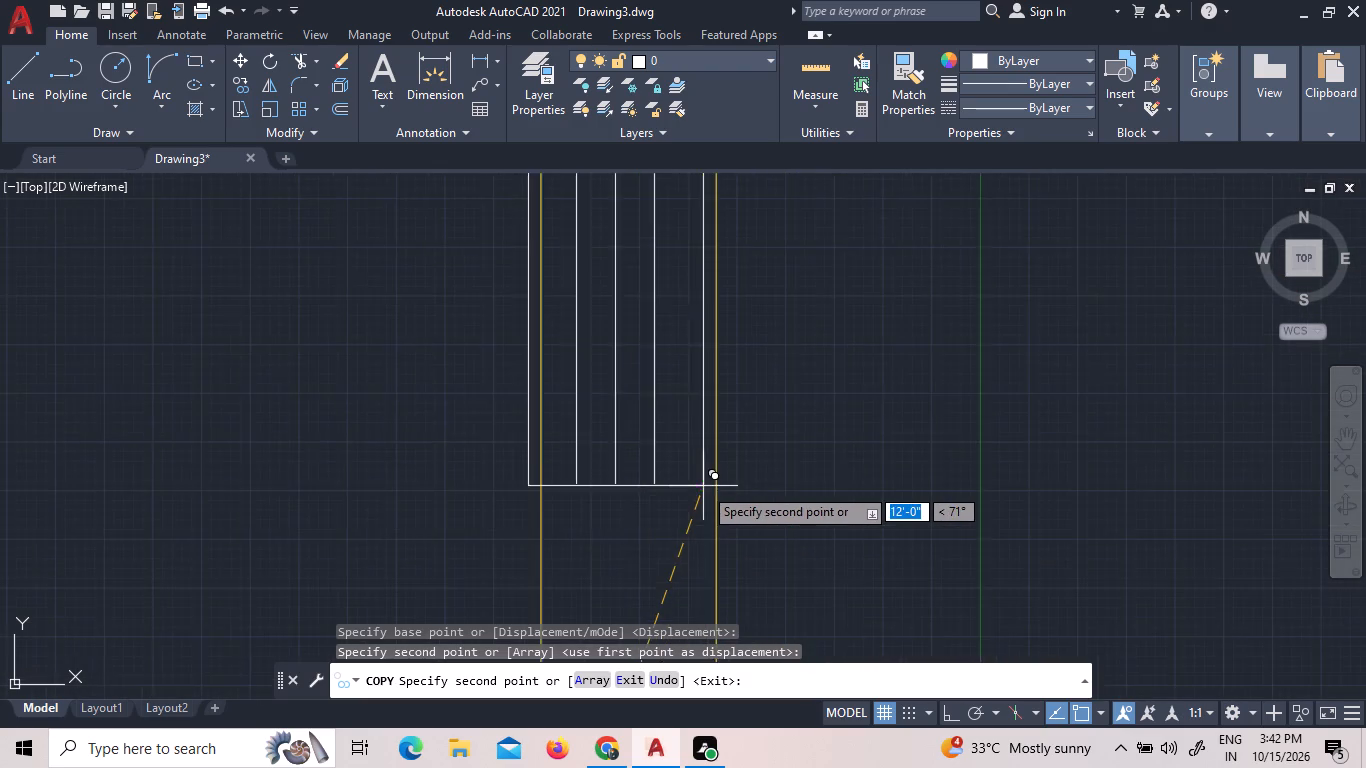
scroll(704, 487, "up", 6)
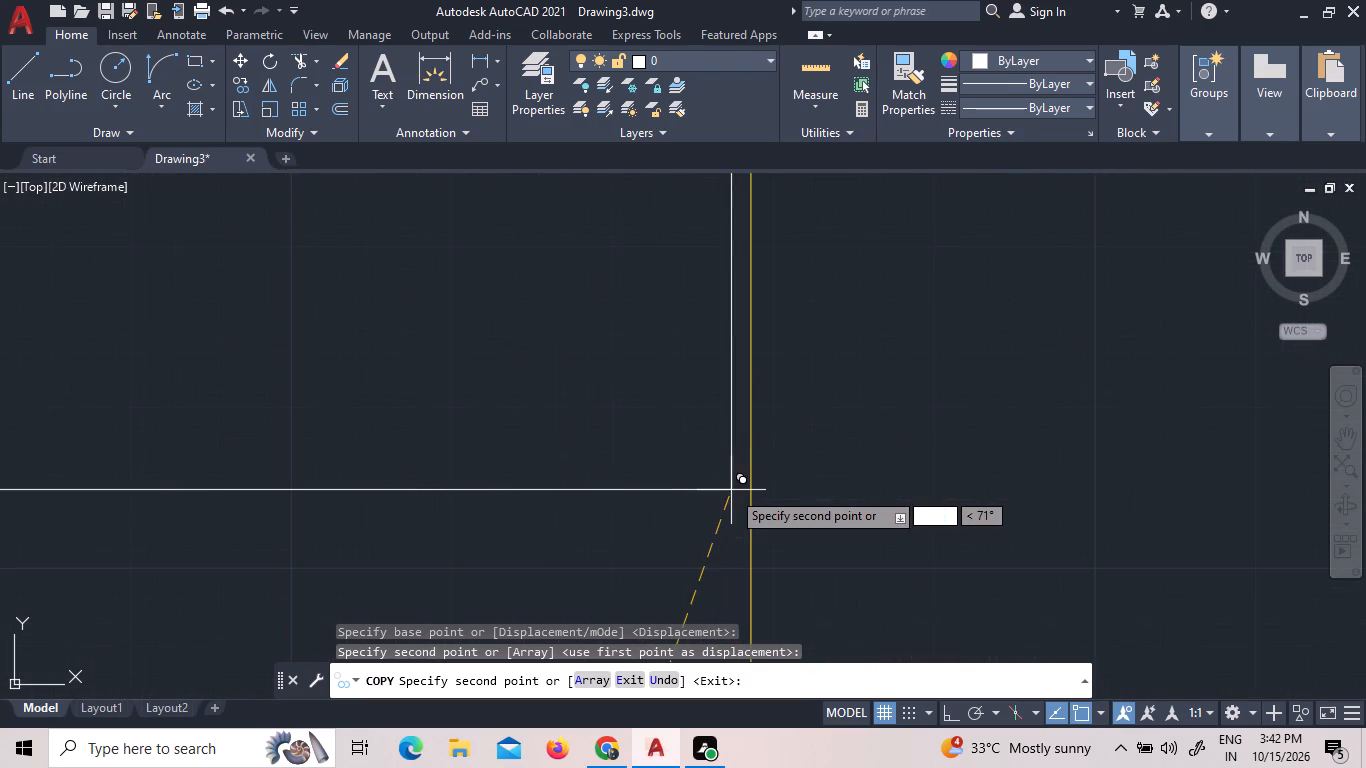
scroll(750, 490, "up", 4)
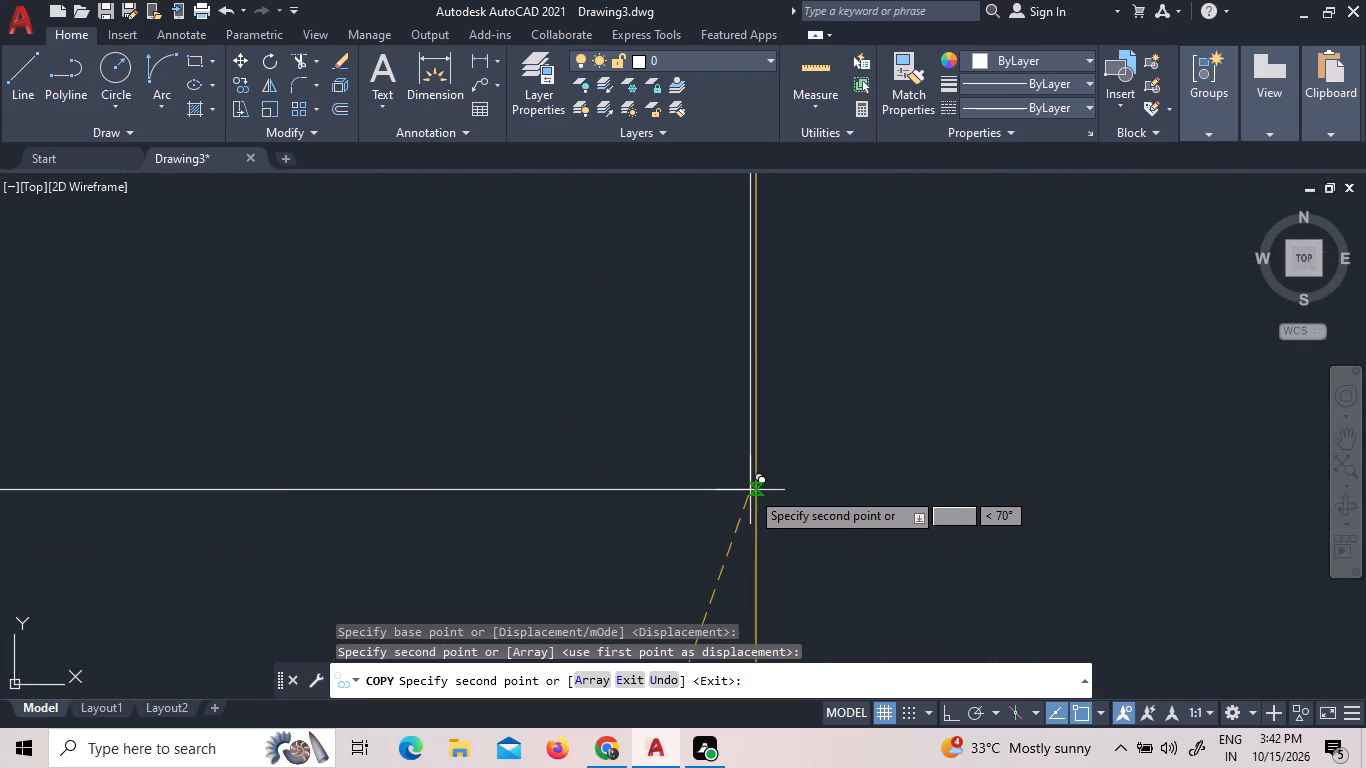
scroll(750, 490, "up", 7)
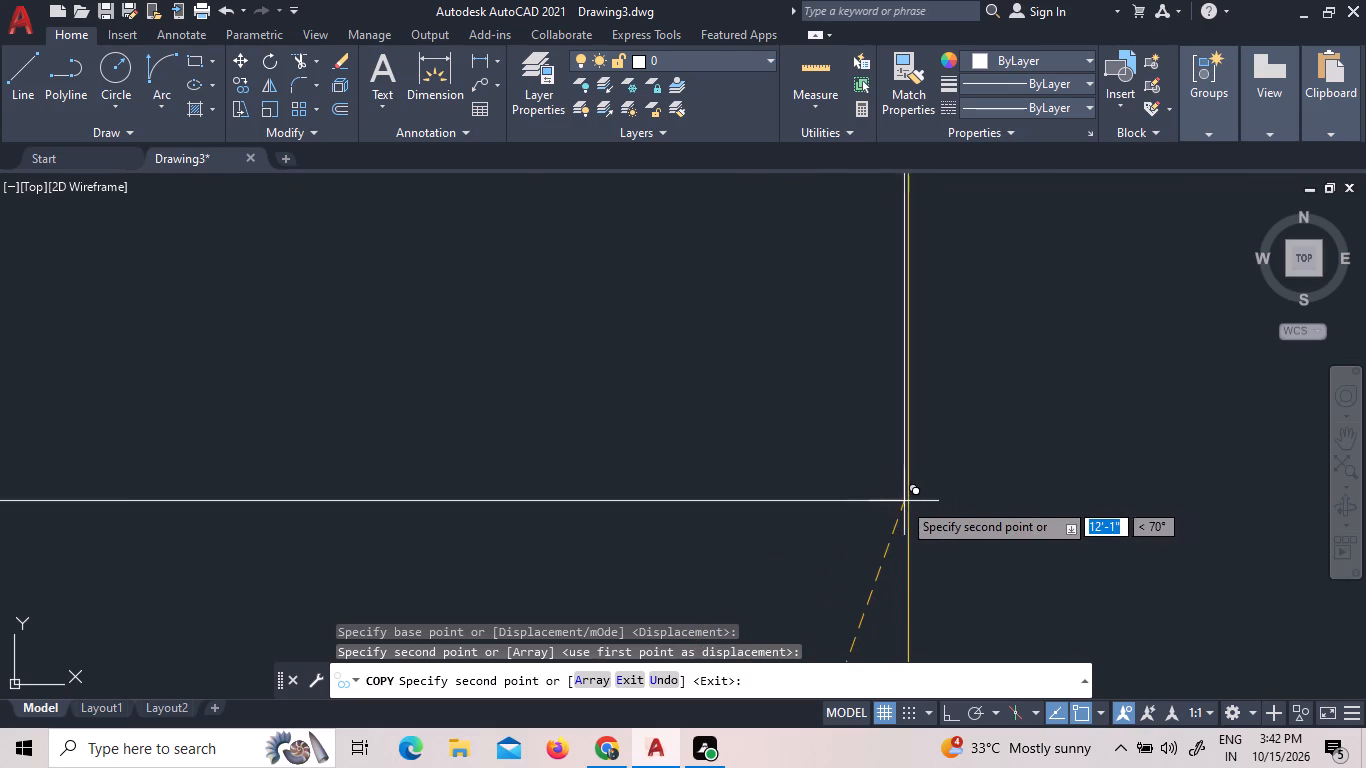
left_click(909, 495)
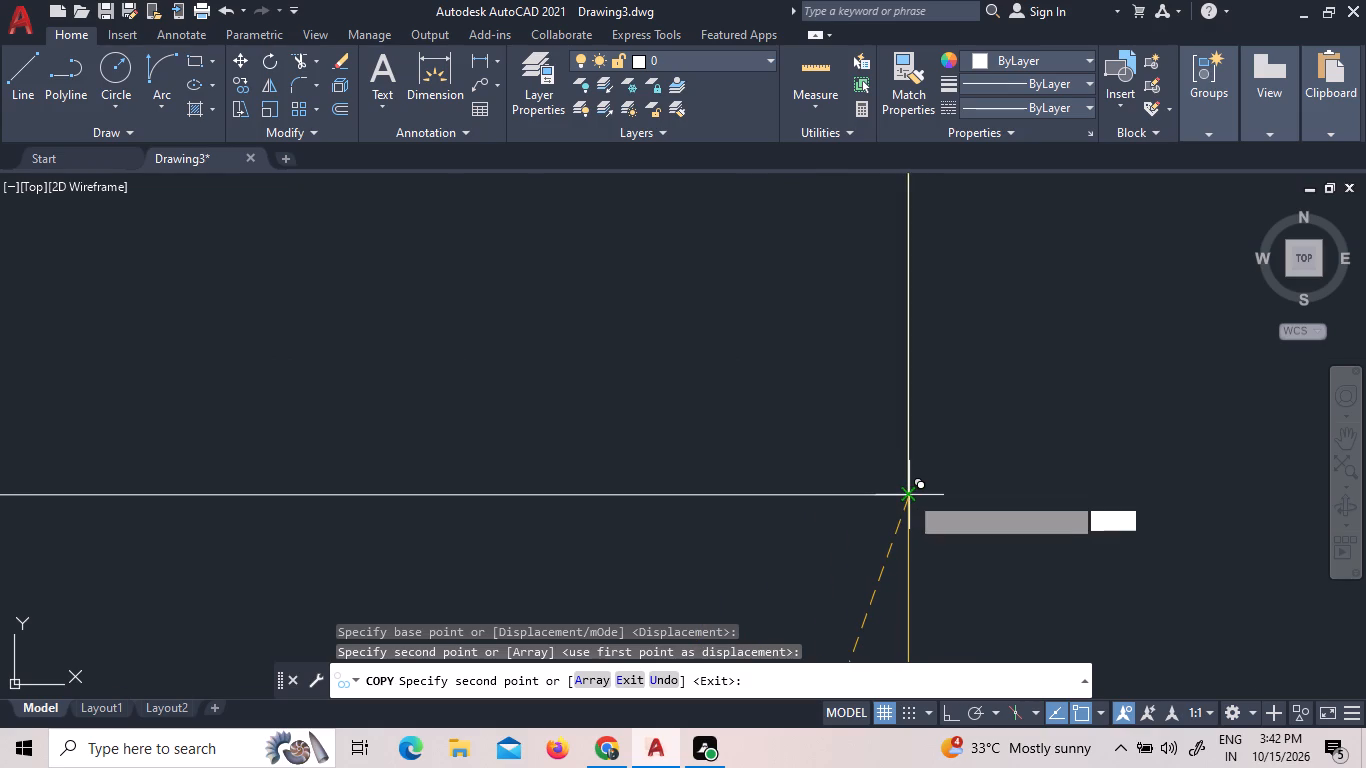
Place another copy of the vertical window symbol in the dining room's outer side wall, about 24'-3" from the original.
scroll(999, 520, "down", 18)
scroll(976, 516, "down", 4)
scroll(210, 453, "down", 4)
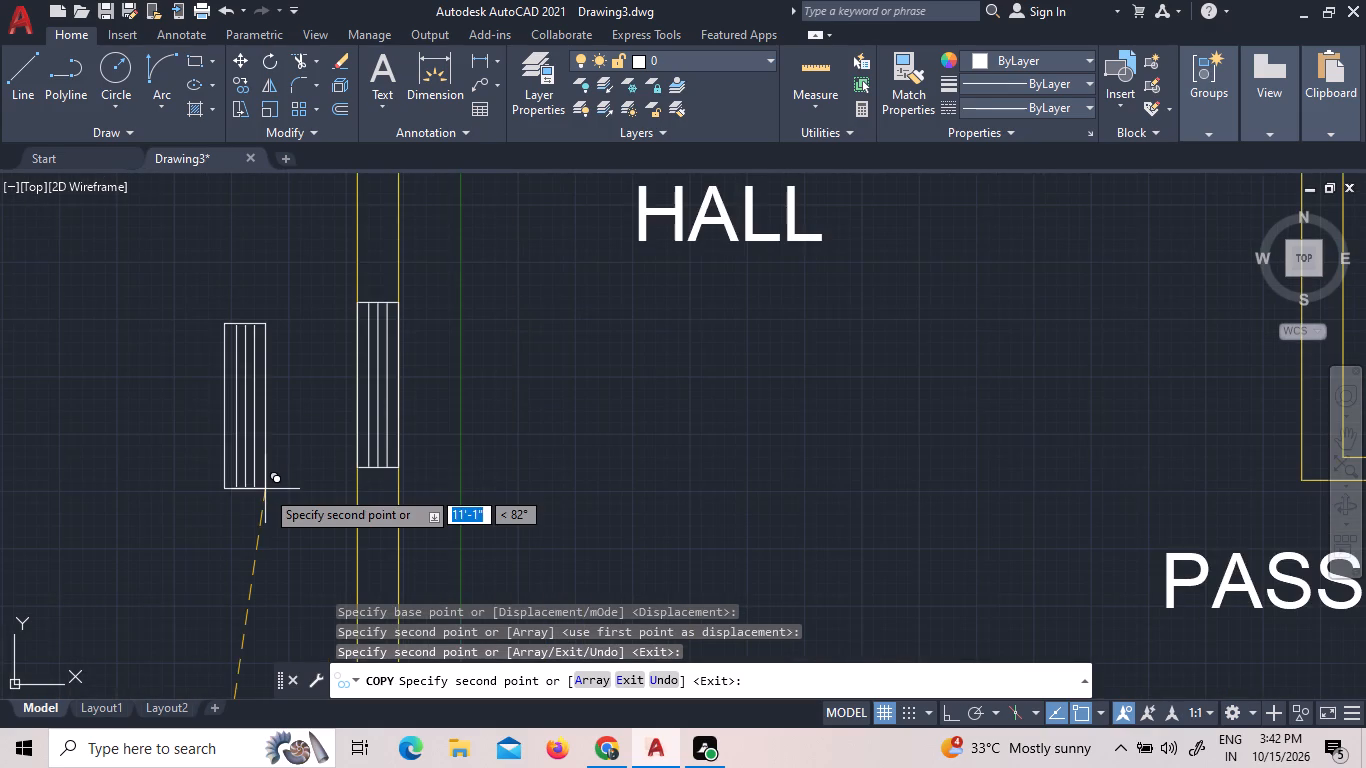
scroll(265, 489, "down", 2)
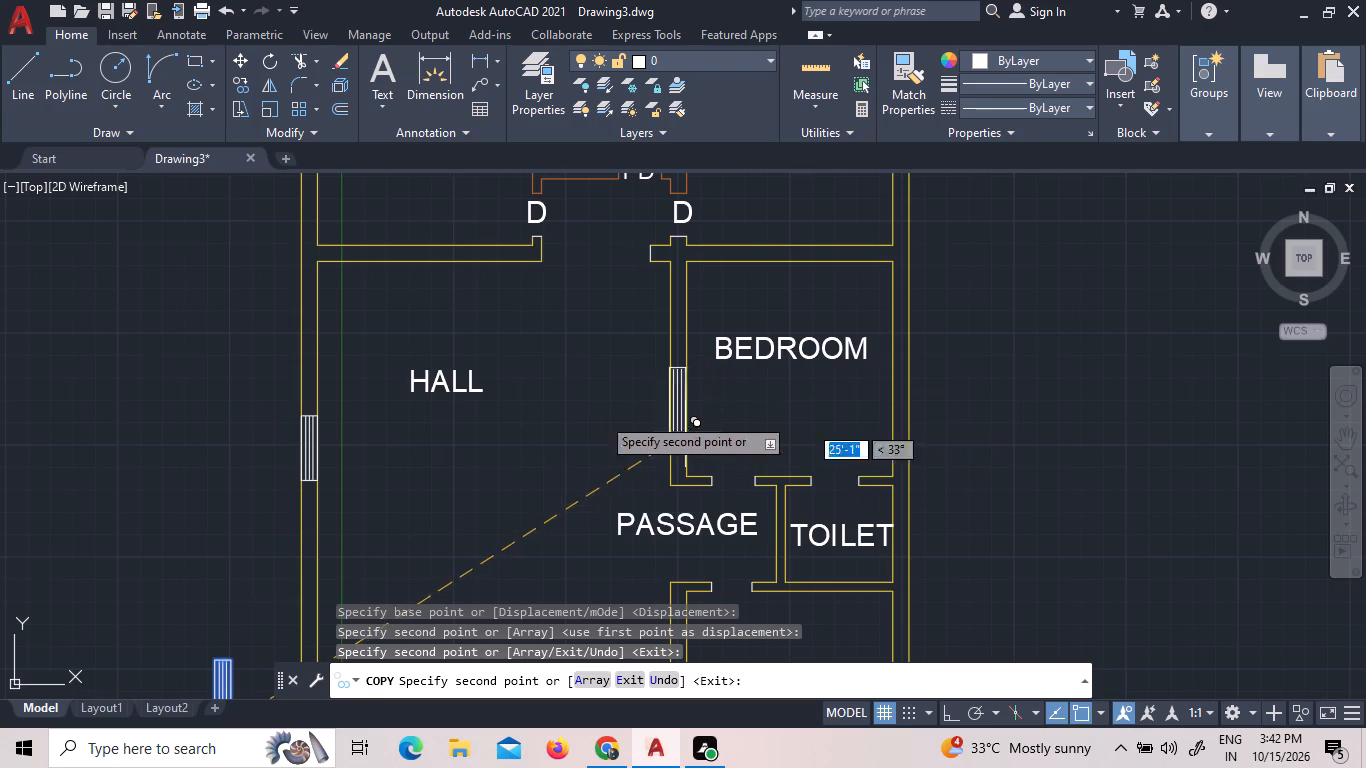
scroll(415, 450, "down", 3)
scroll(369, 356, "up", 5)
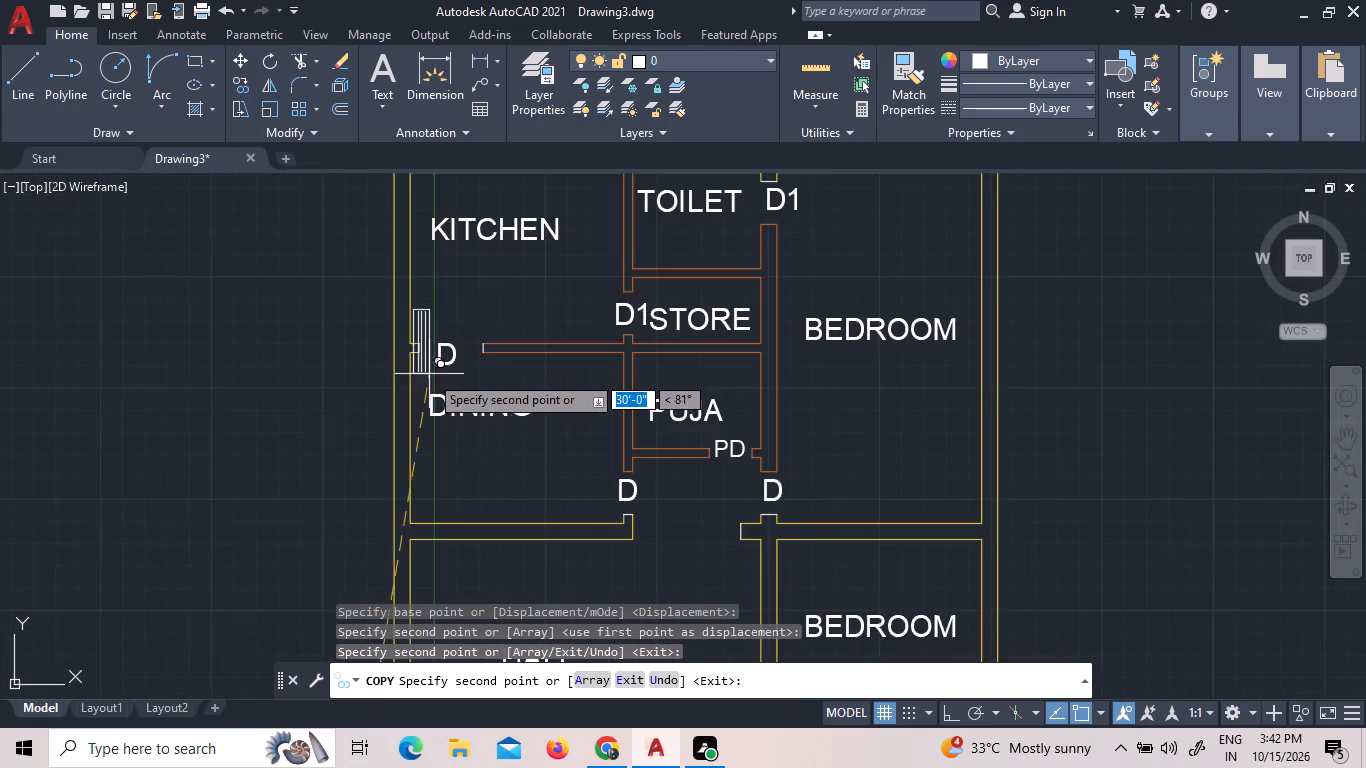
scroll(429, 377, "up", 2)
scroll(361, 415, "down", 4)
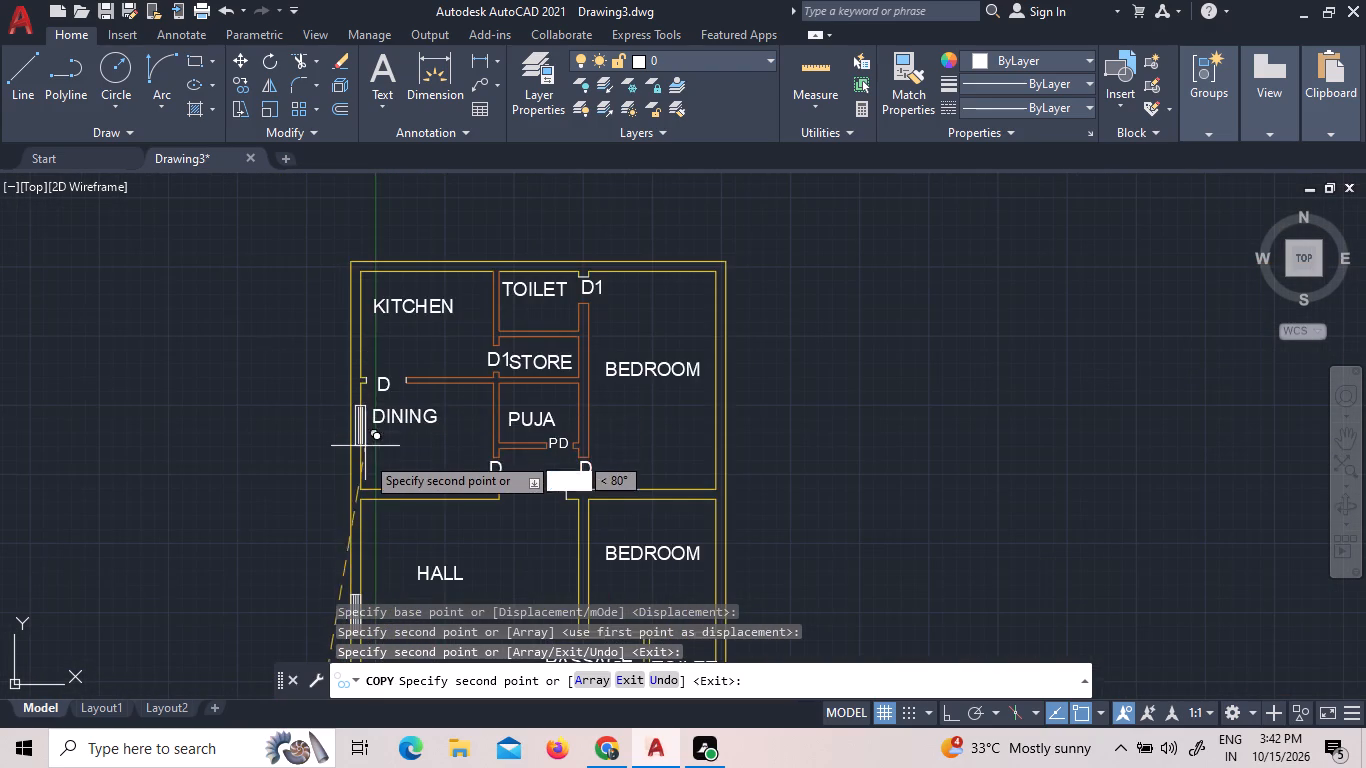
scroll(364, 468, "up", 10)
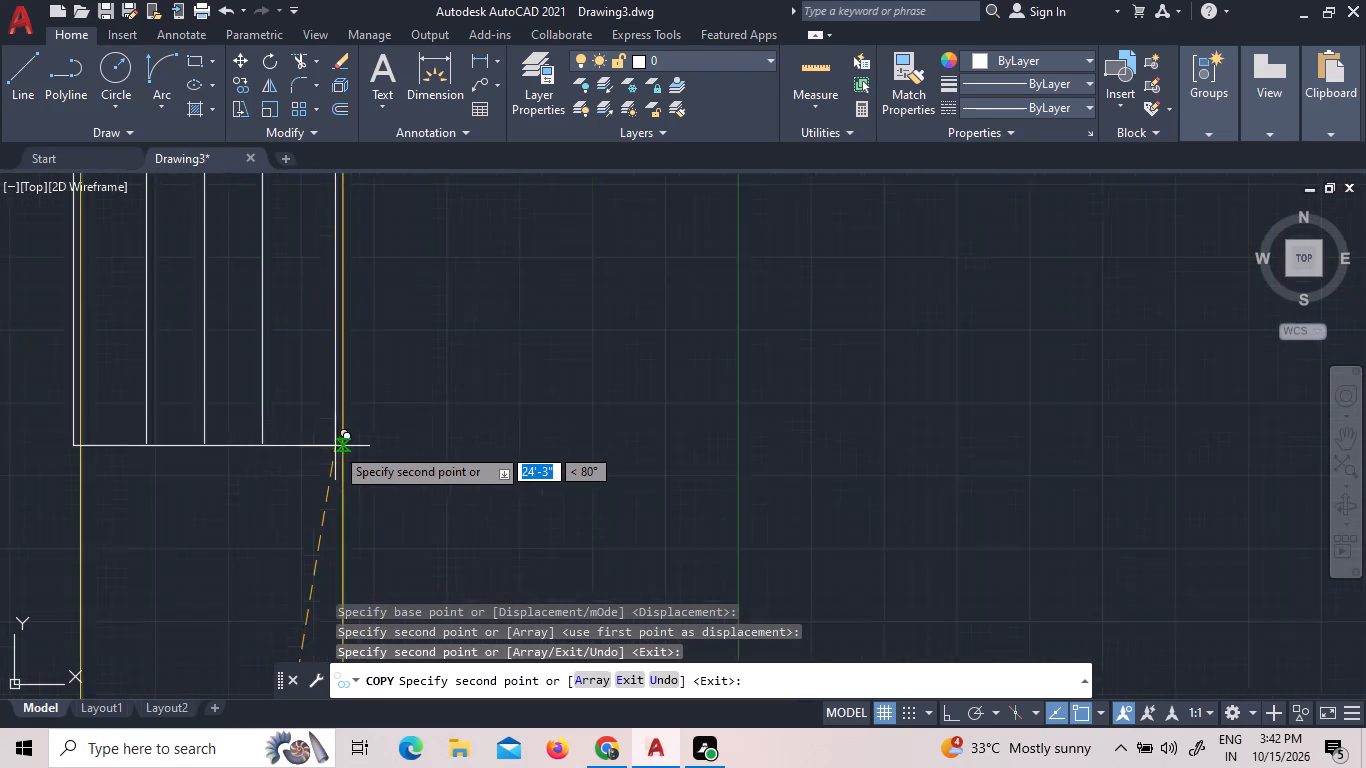
scroll(335, 446, "up", 8)
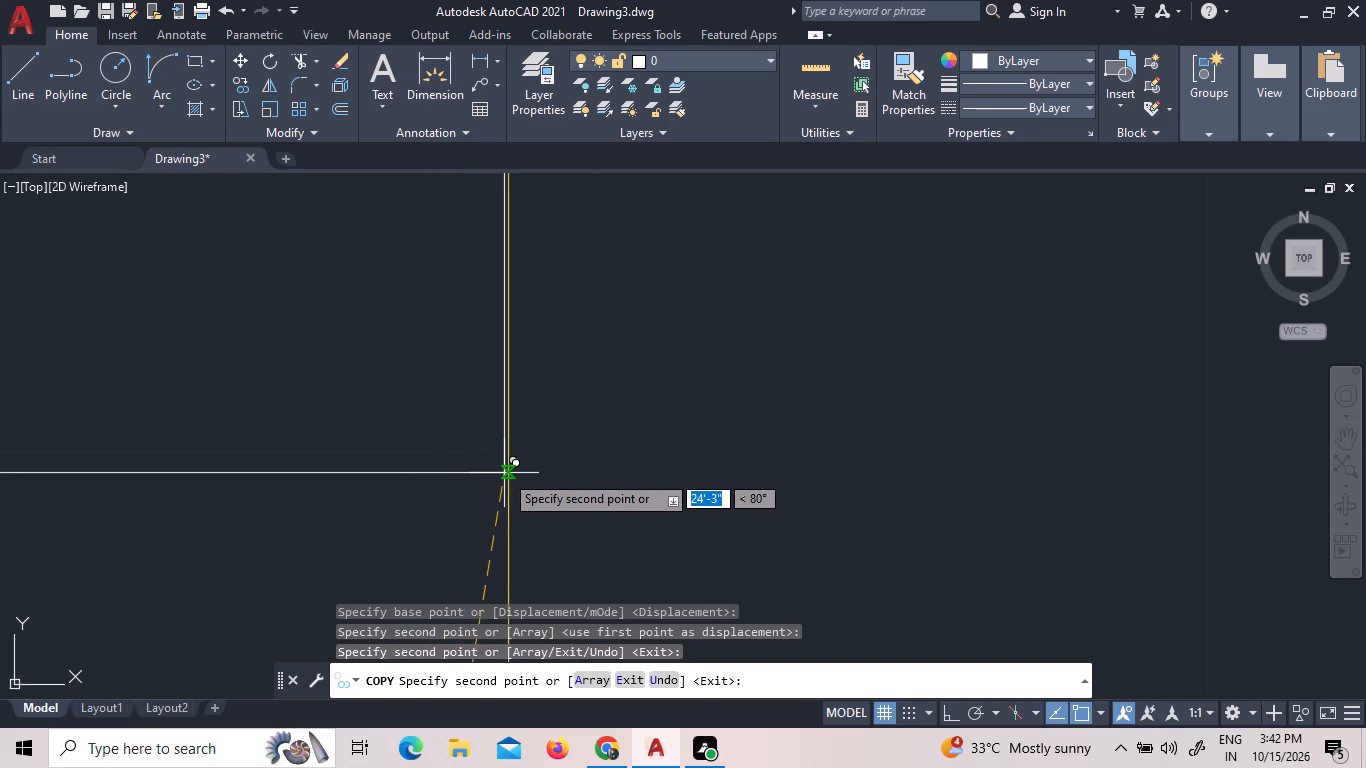
scroll(504, 473, "up", 4)
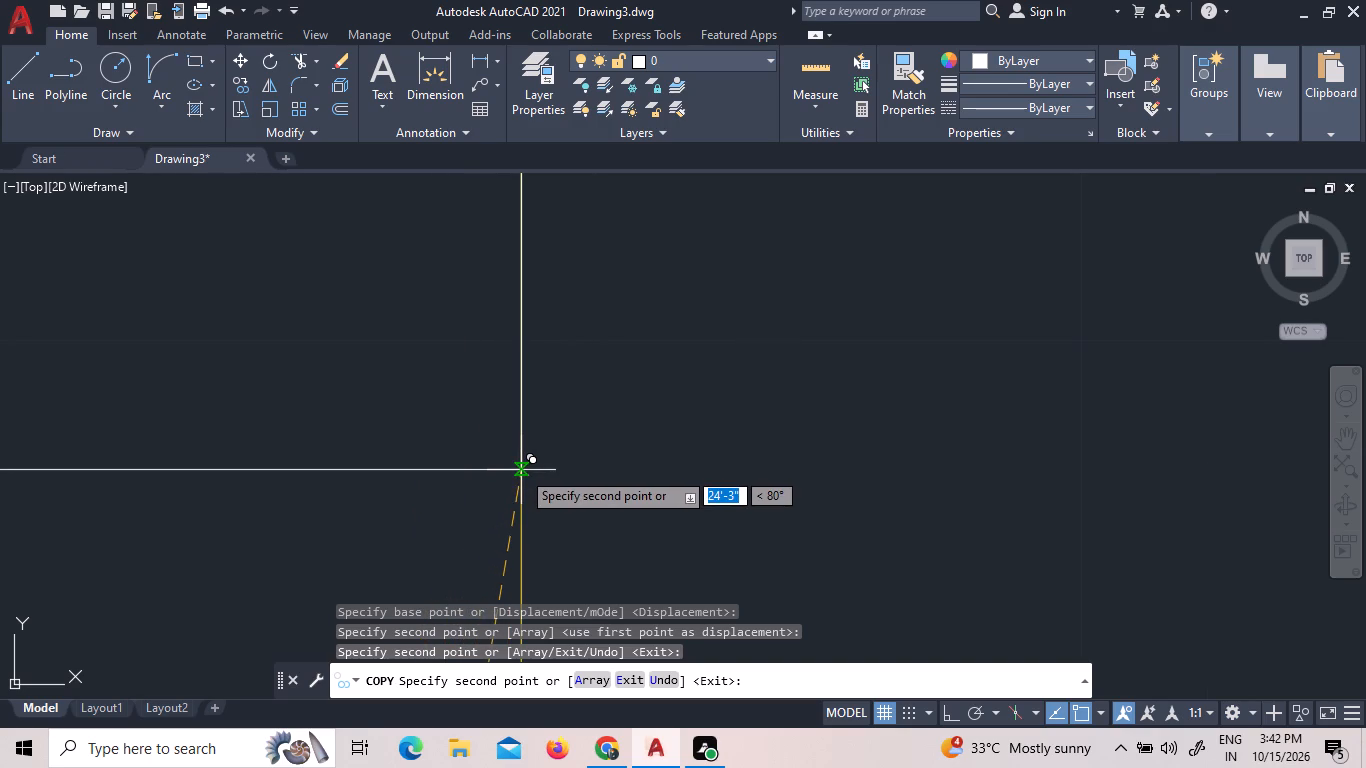
left_click(521, 470)
Place a copy of the vertical window symbol in the kitchen's outer side wall near the rear corner, about 35'-10" from the original.
scroll(544, 475, "down", 13)
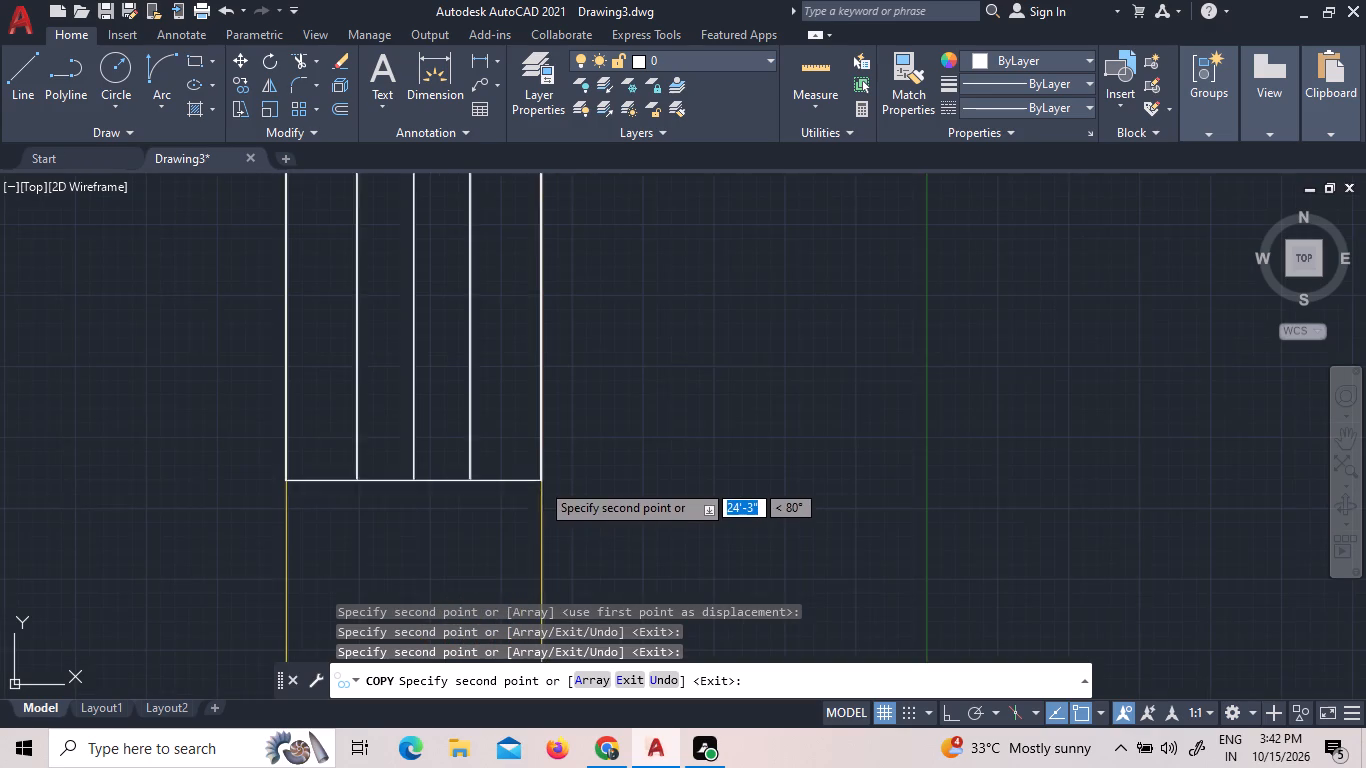
scroll(540, 482, "down", 8)
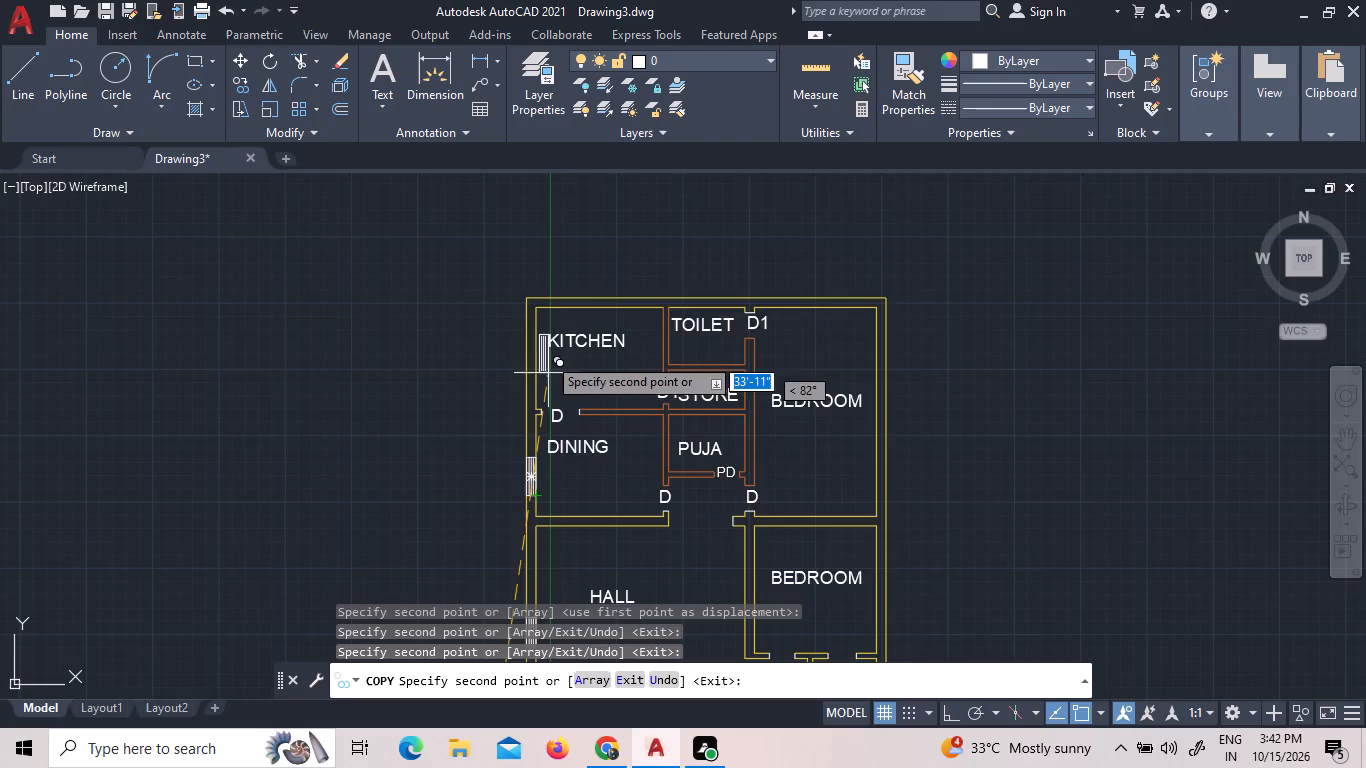
scroll(547, 340, "up", 5)
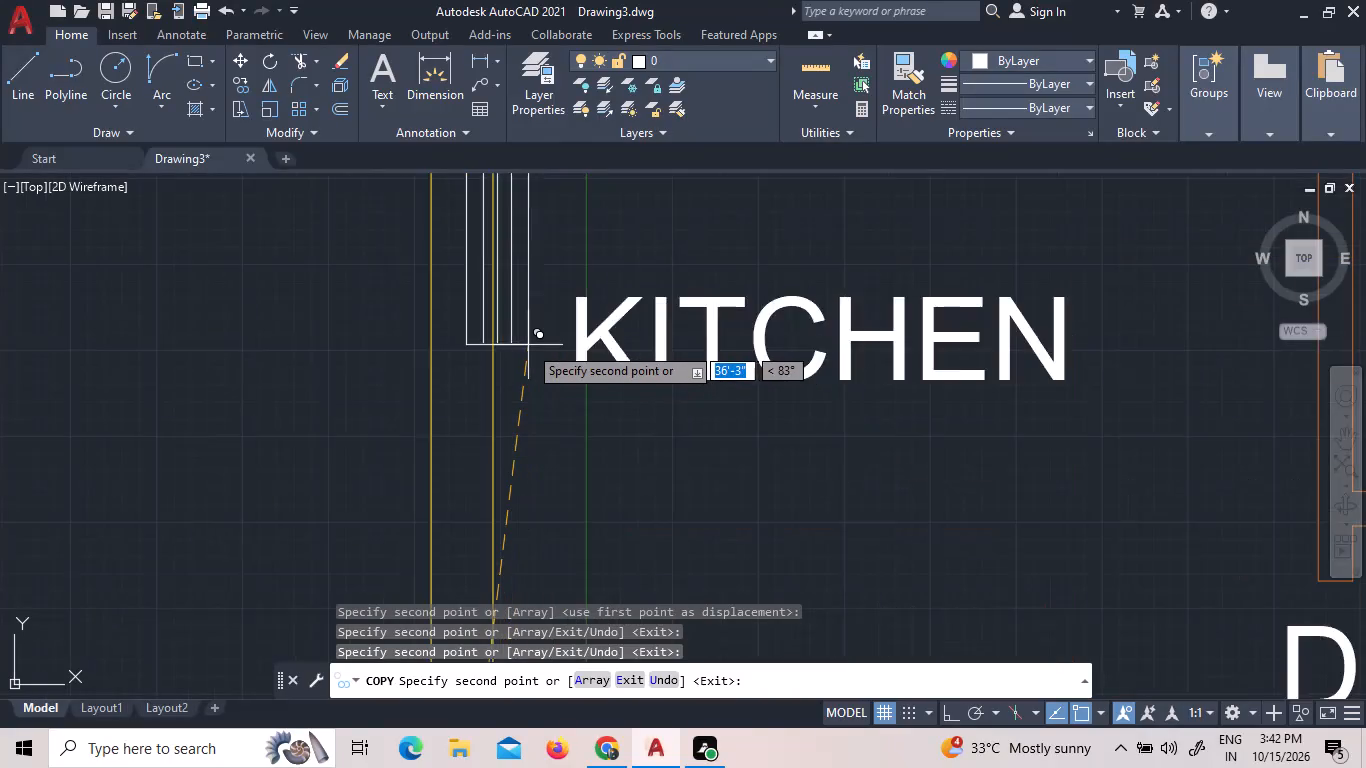
scroll(528, 345, "up", 2)
scroll(526, 357, "down", 3)
scroll(476, 387, "up", 3)
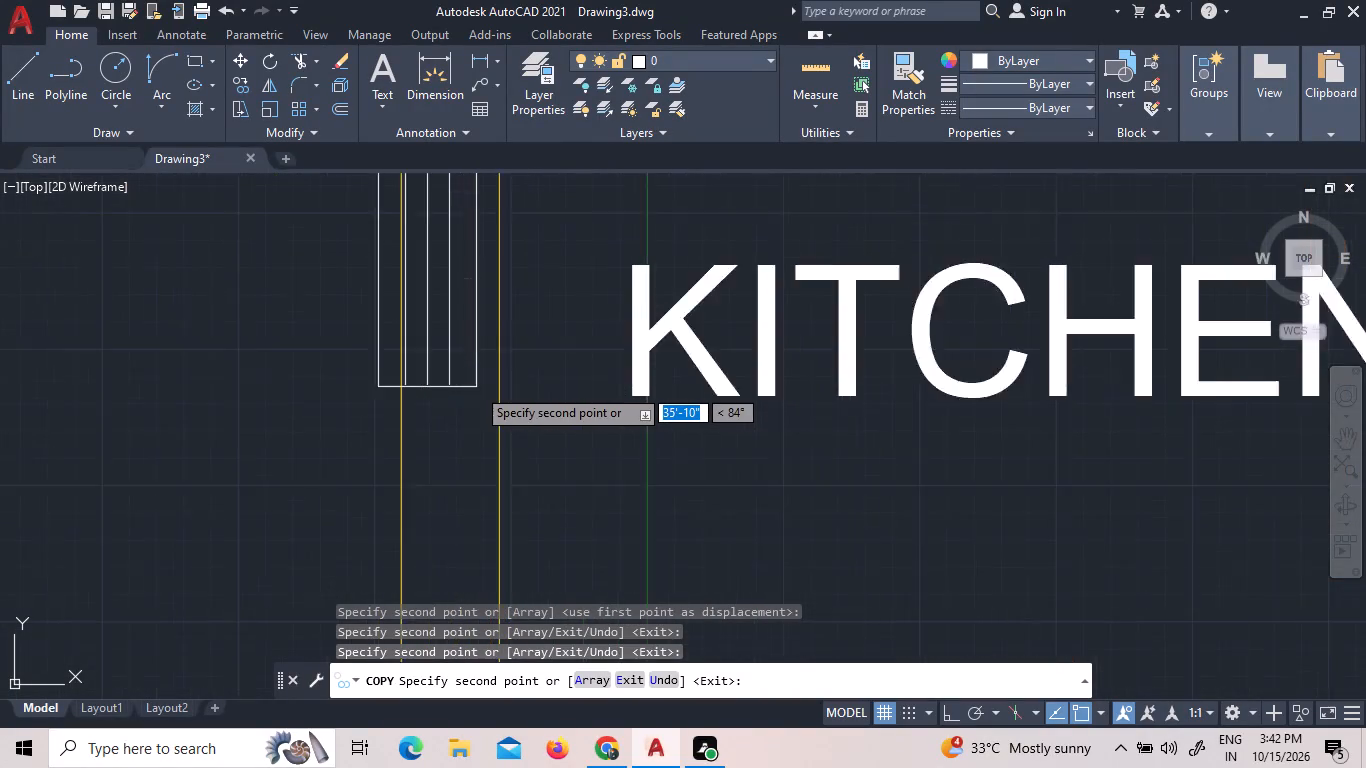
scroll(476, 387, "up", 7)
scroll(612, 393, "down", 4)
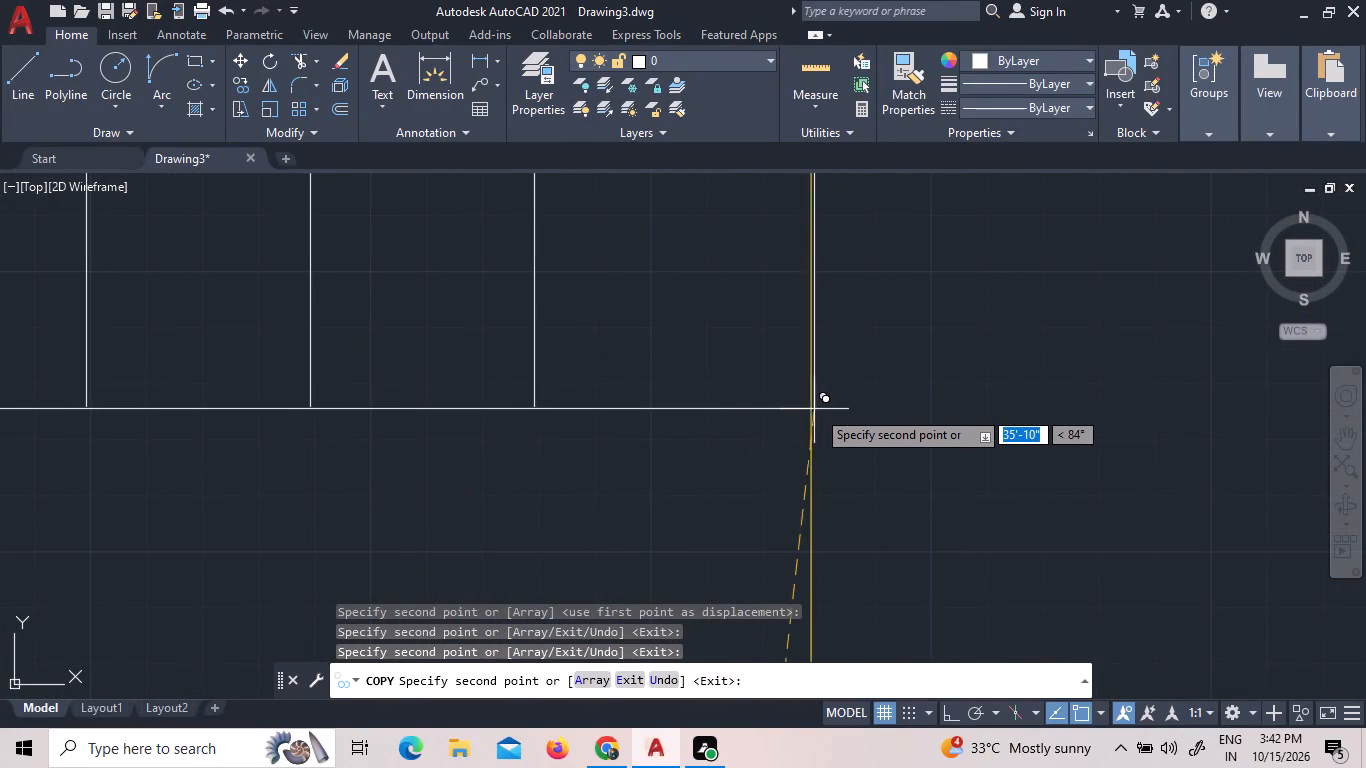
scroll(816, 409, "up", 8)
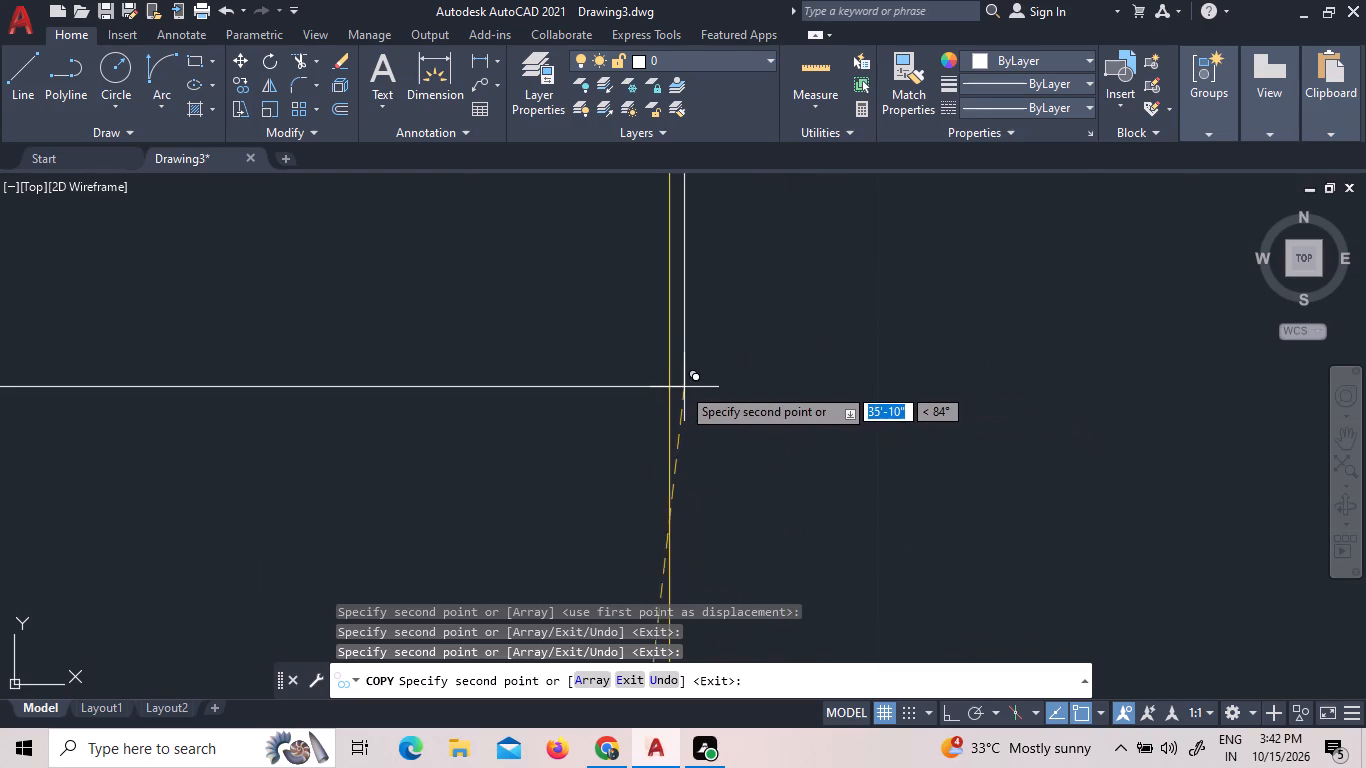
scroll(669, 380, "up", 1)
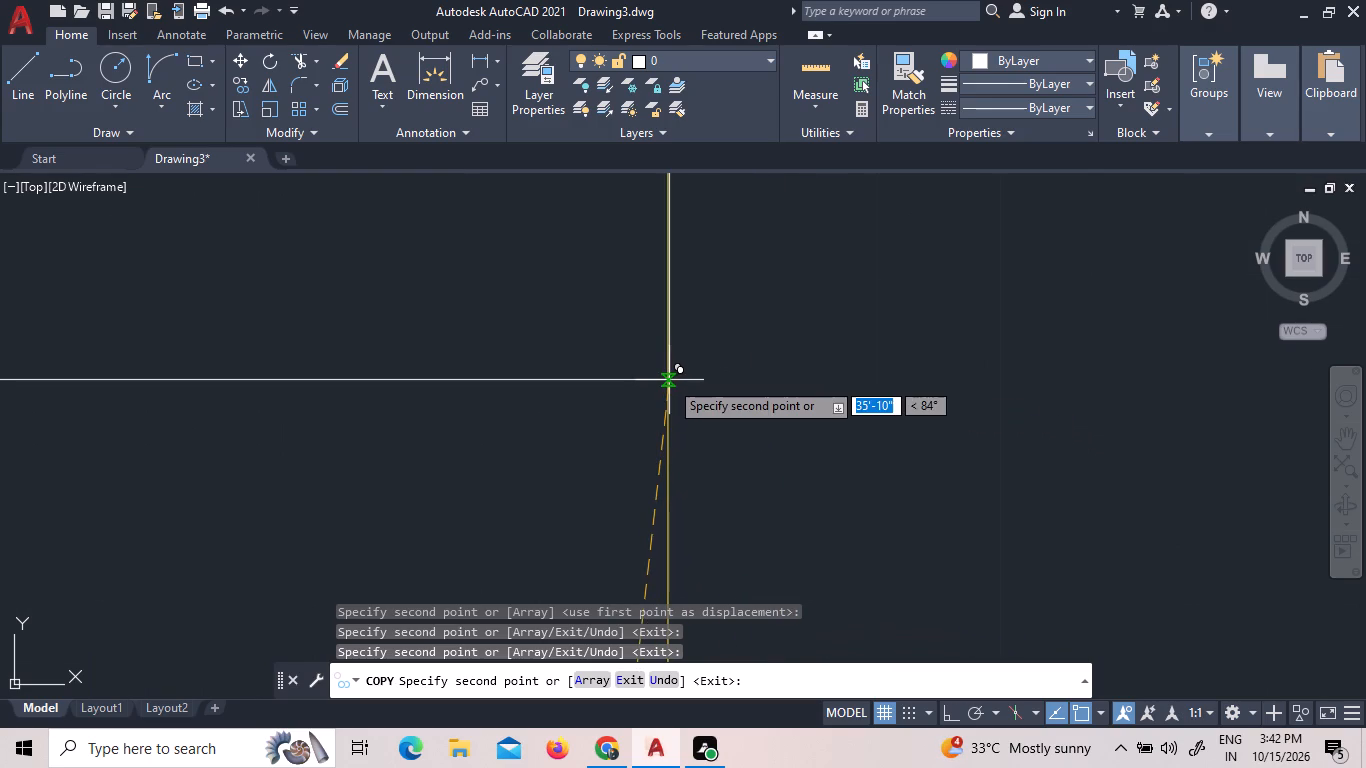
left_click(669, 380)
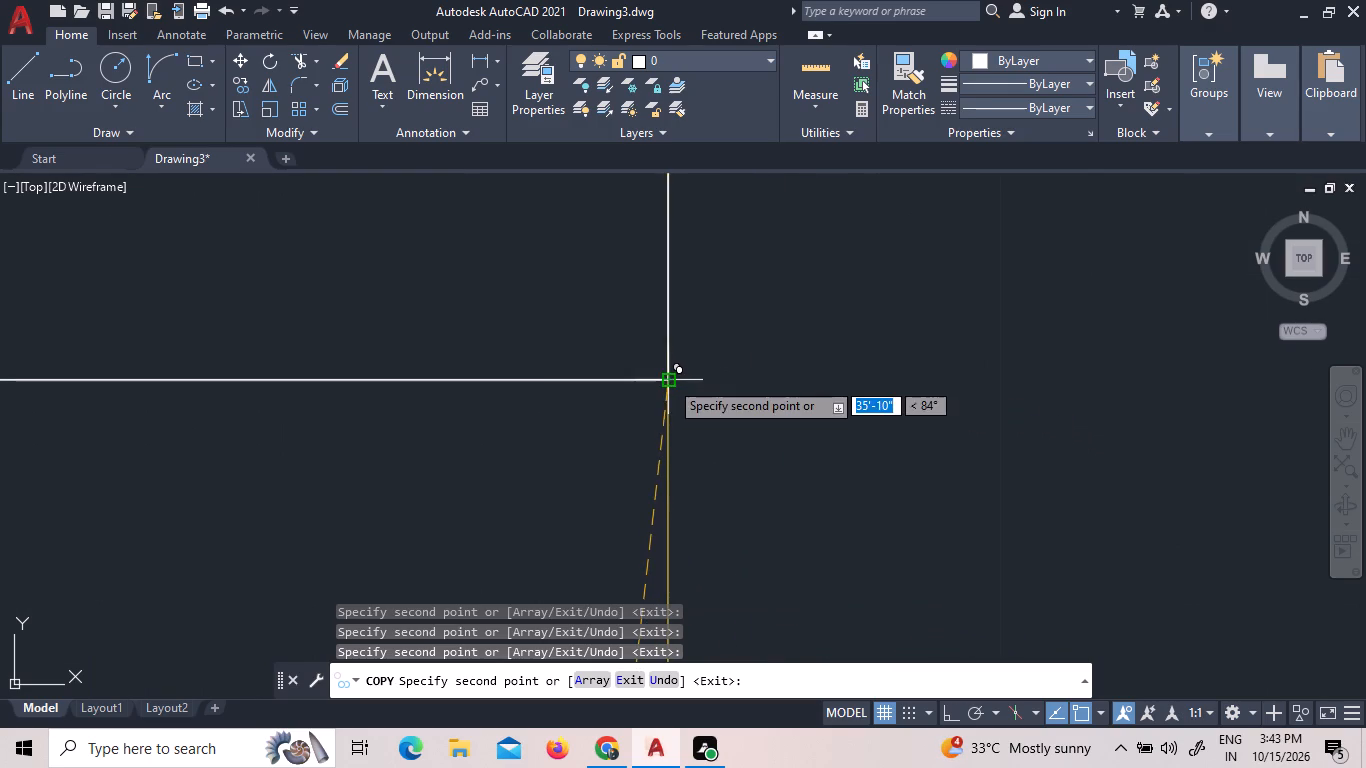
Place a copy of the vertical window symbol in the rear bedroom's outer side wall, about 41'-8" from the original.
scroll(675, 408, "down", 7)
scroll(676, 500, "down", 8)
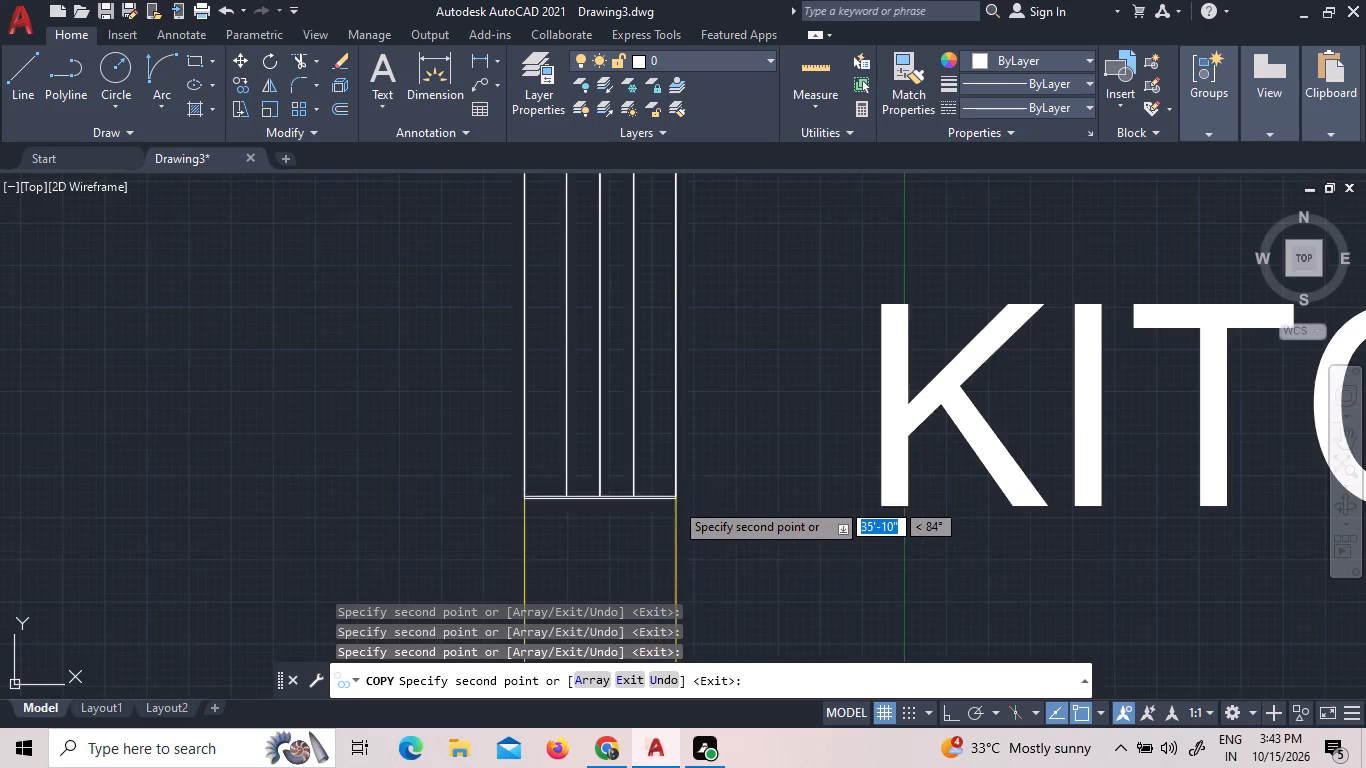
scroll(674, 489, "down", 7)
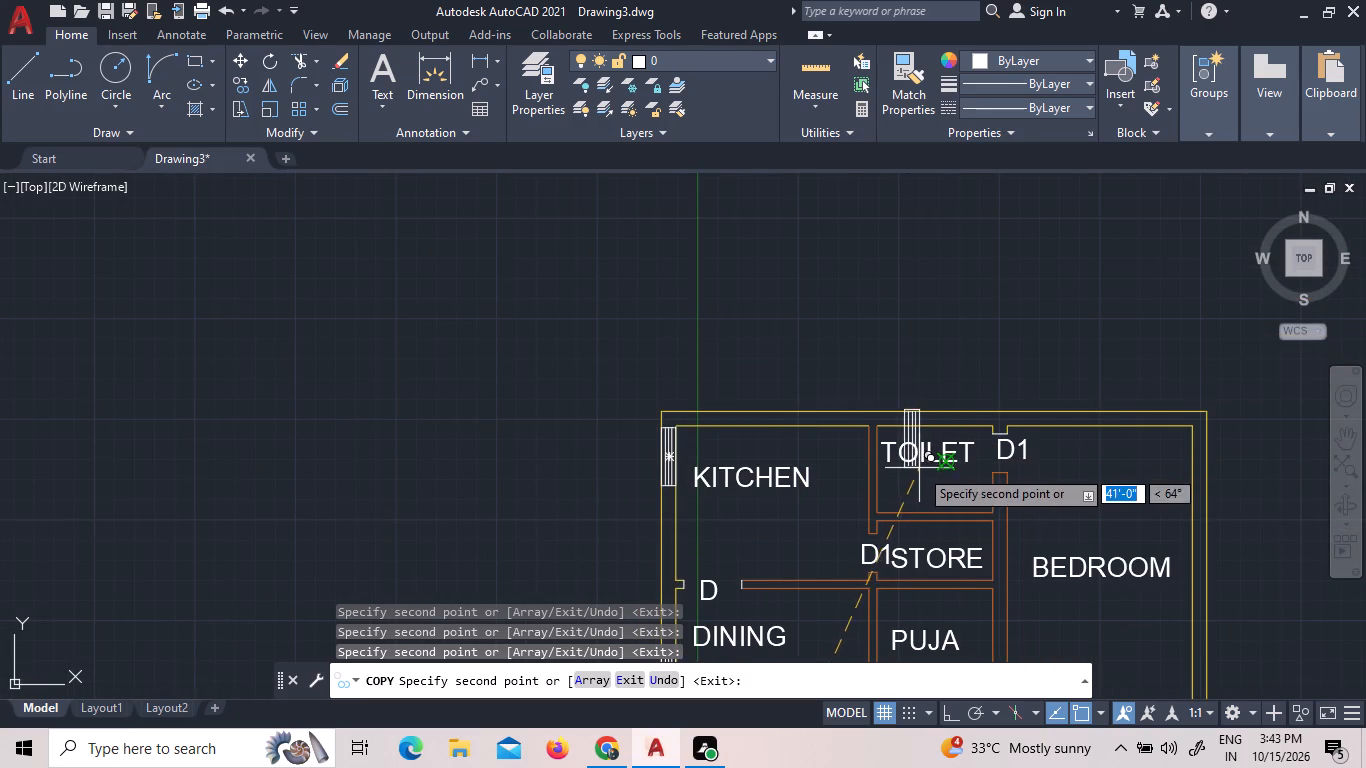
scroll(945, 448, "down", 2)
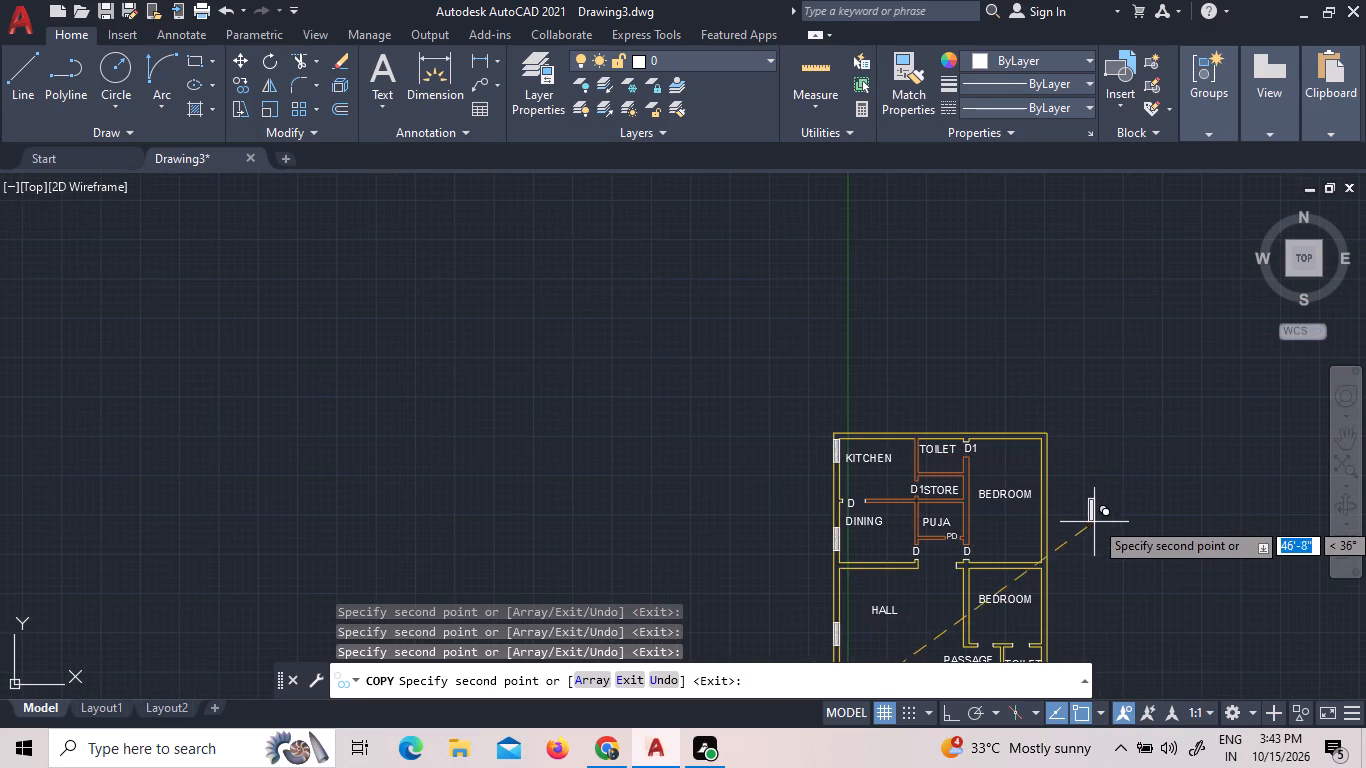
scroll(1090, 512, "up", 2)
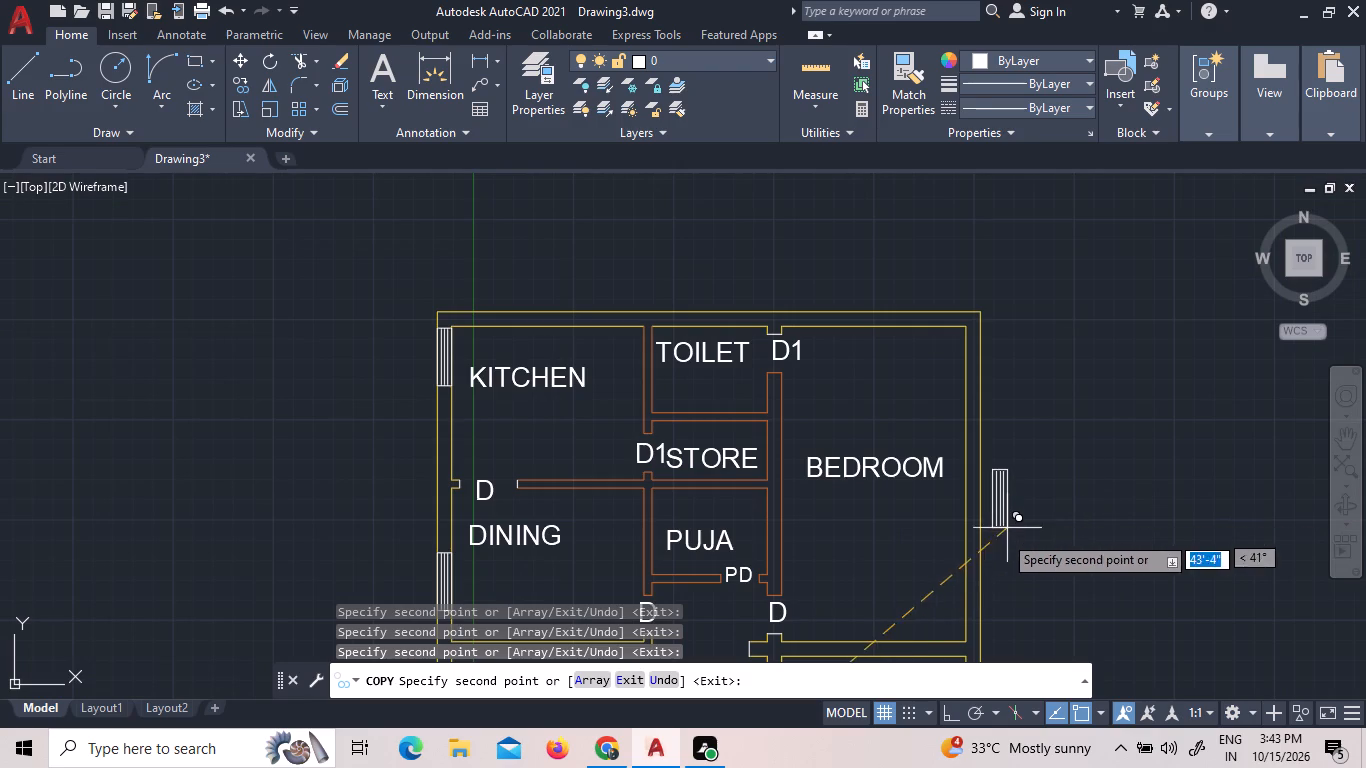
scroll(987, 523, "up", 6)
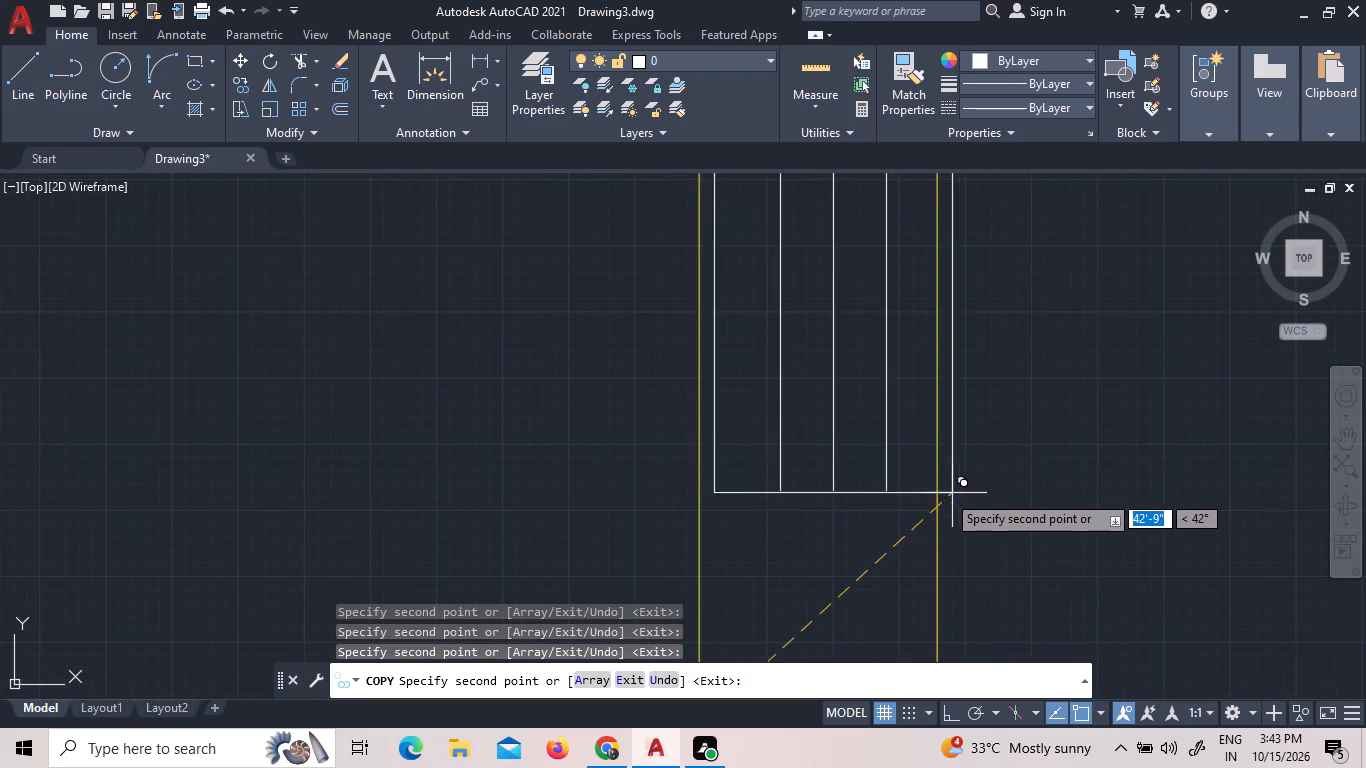
scroll(930, 487, "down", 4)
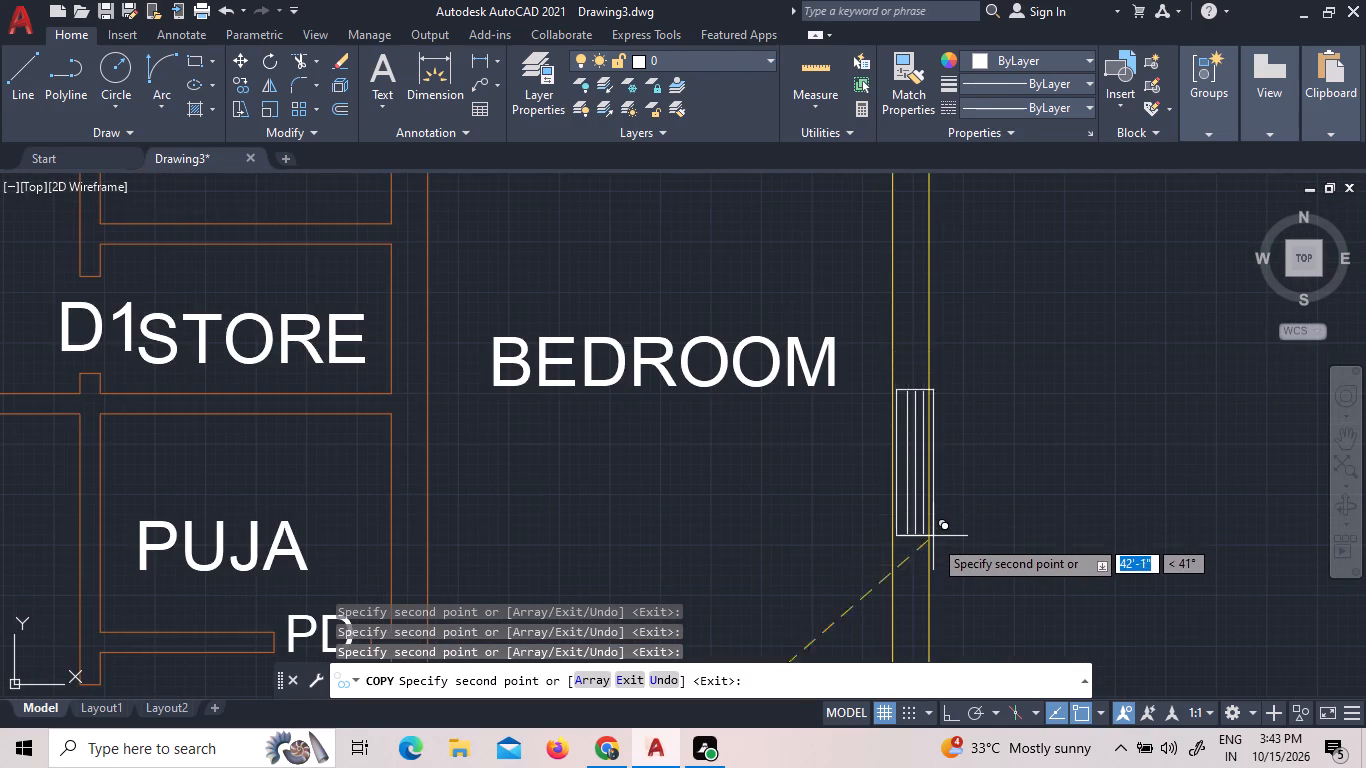
scroll(933, 561, "up", 7)
scroll(778, 547, "up", 3)
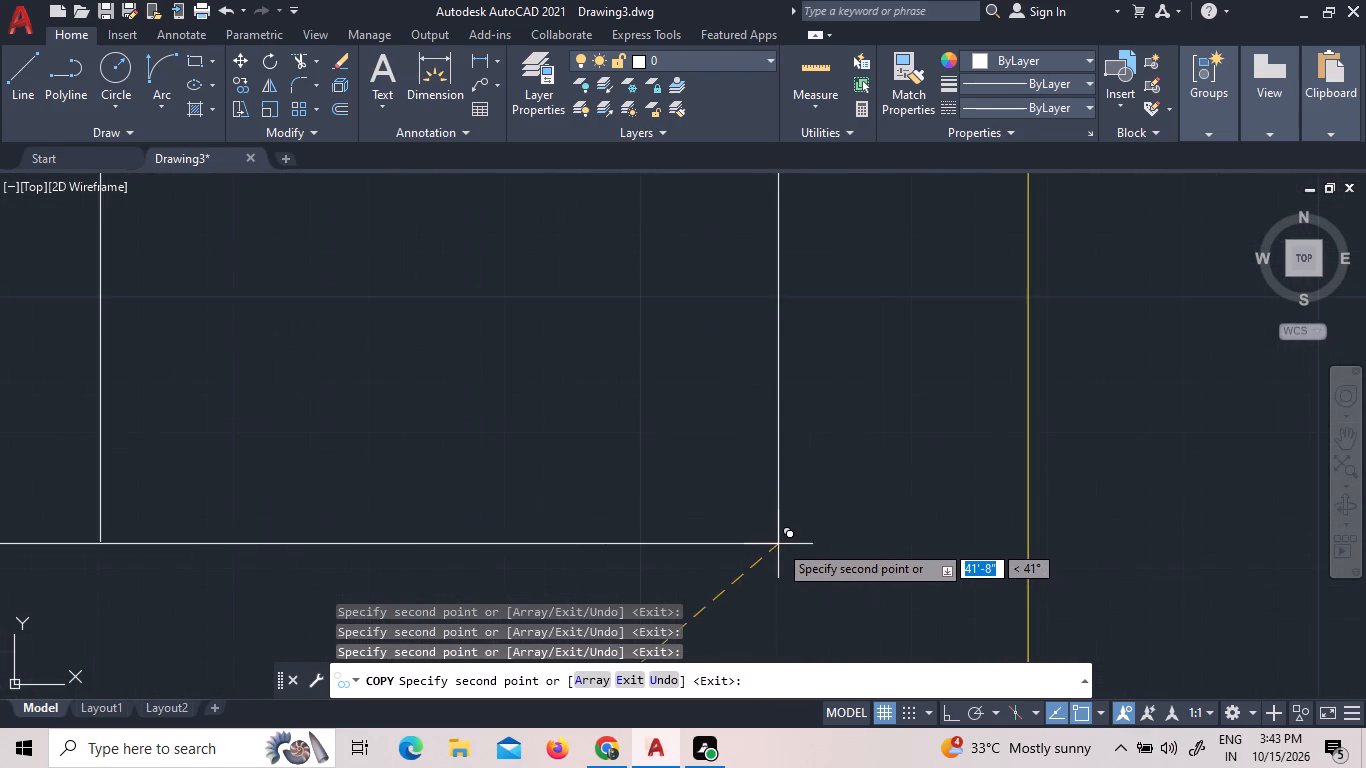
scroll(789, 529, "up", 3)
scroll(905, 519, "down", 3)
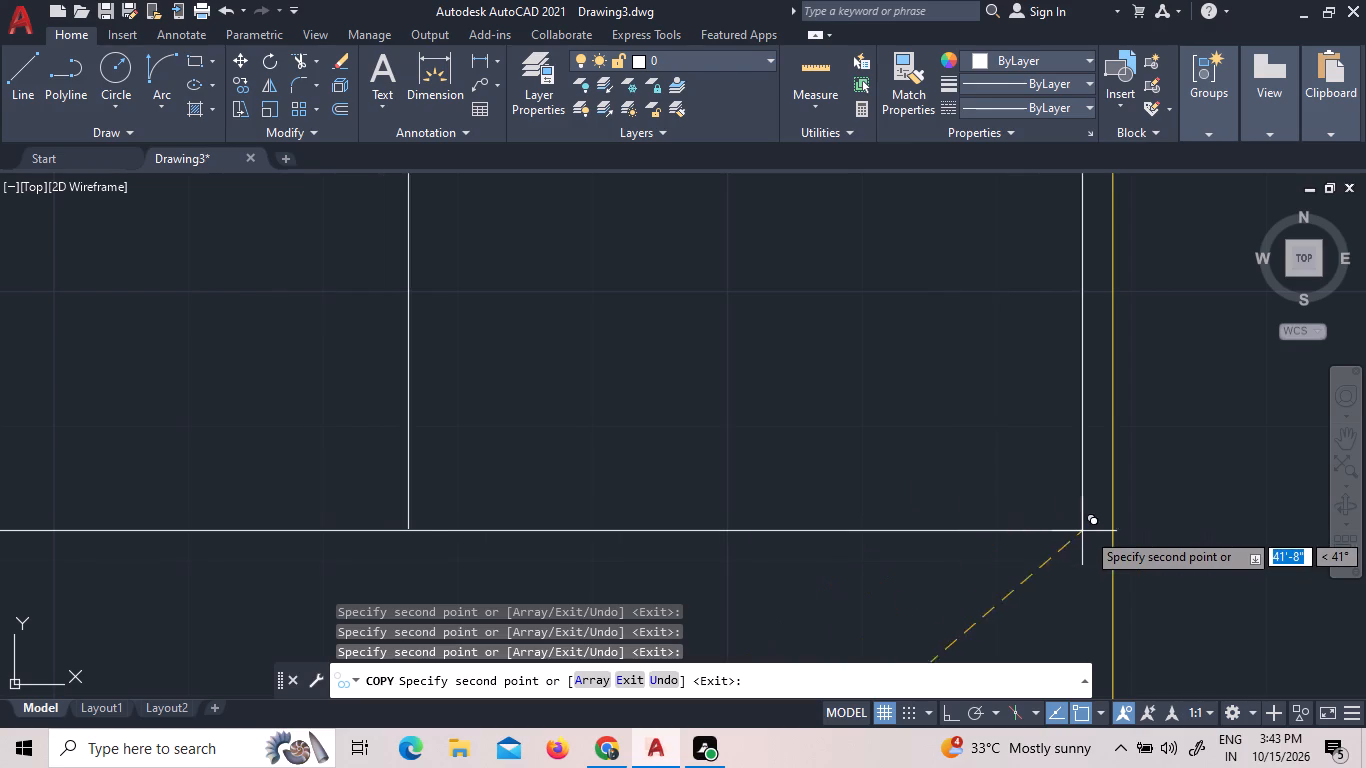
scroll(1114, 539, "up", 7)
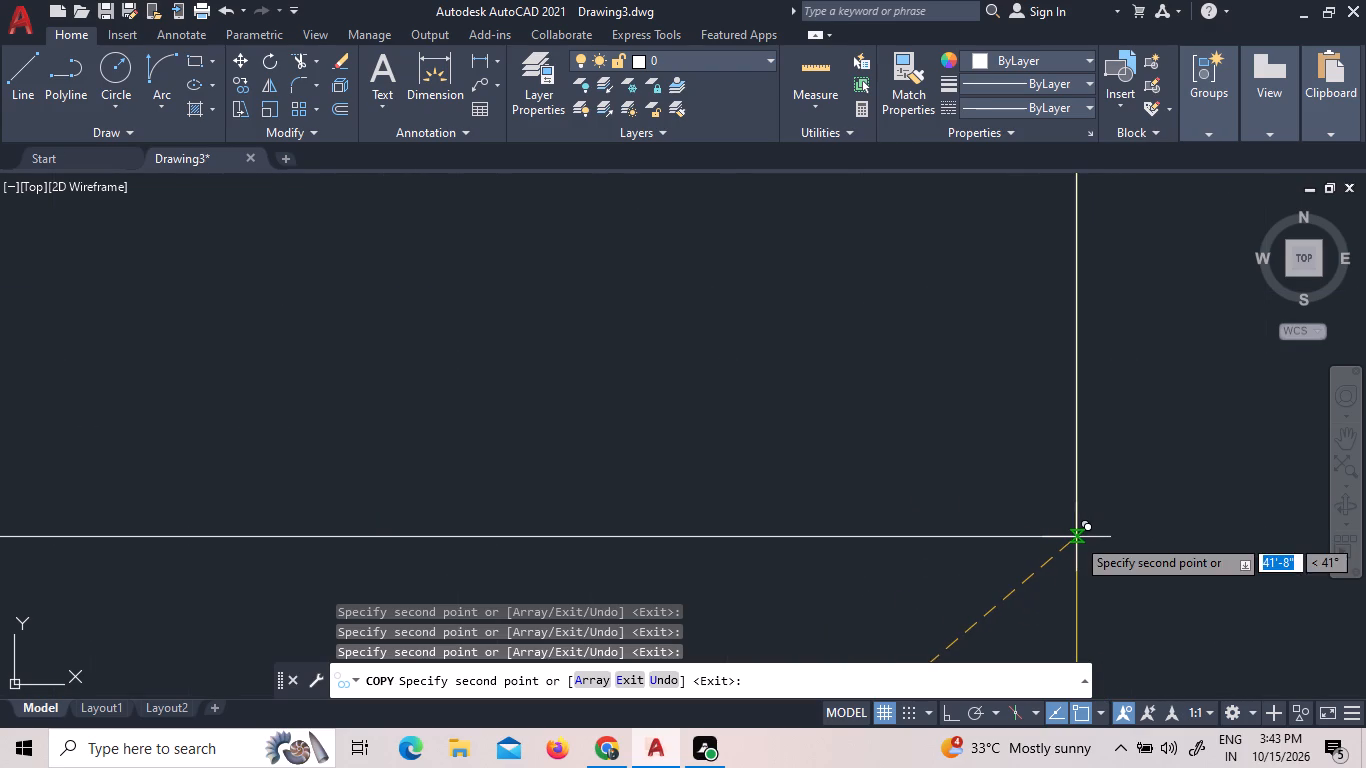
left_click(1076, 537)
Place a copy of the vertical window symbol in the outer side wall of the middle bedroom beside the hall, about 34'-6" from the original.
scroll(965, 498, "down", 6)
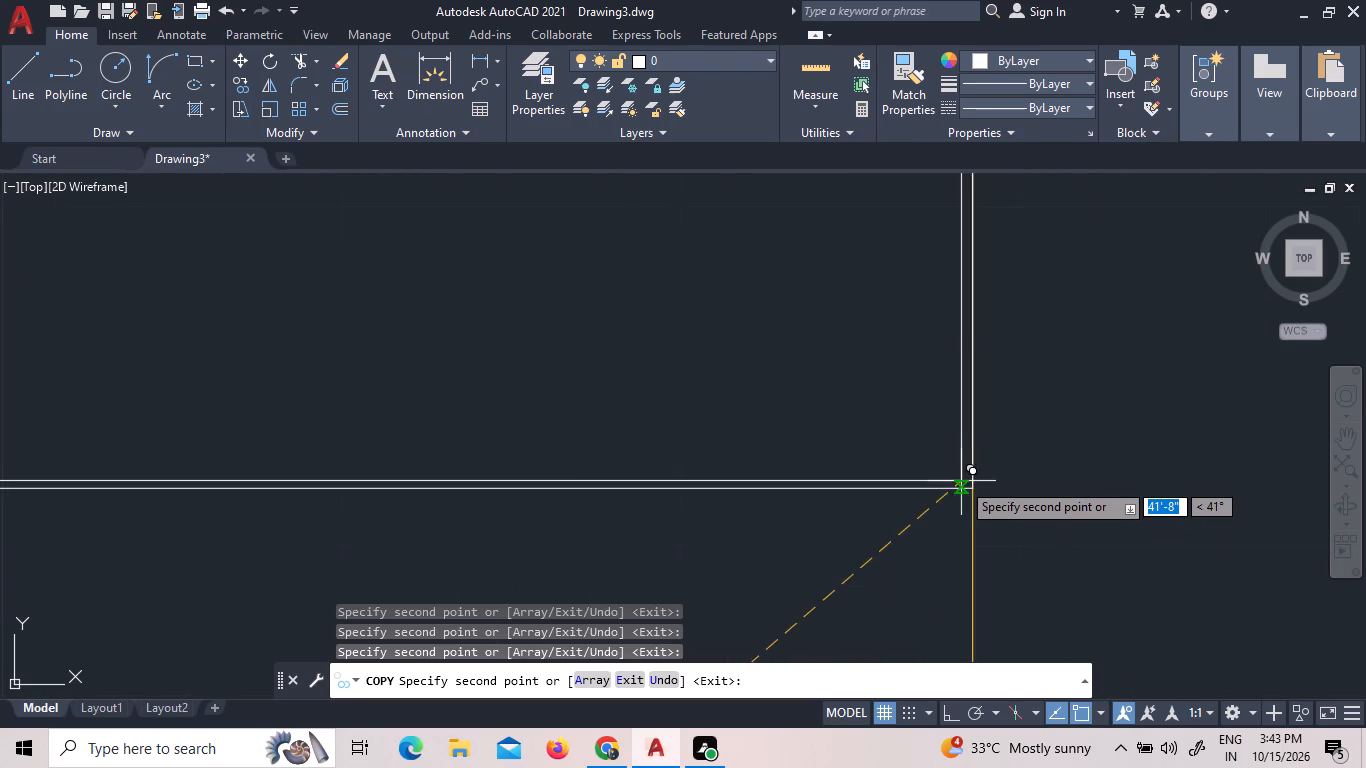
scroll(961, 481, "down", 15)
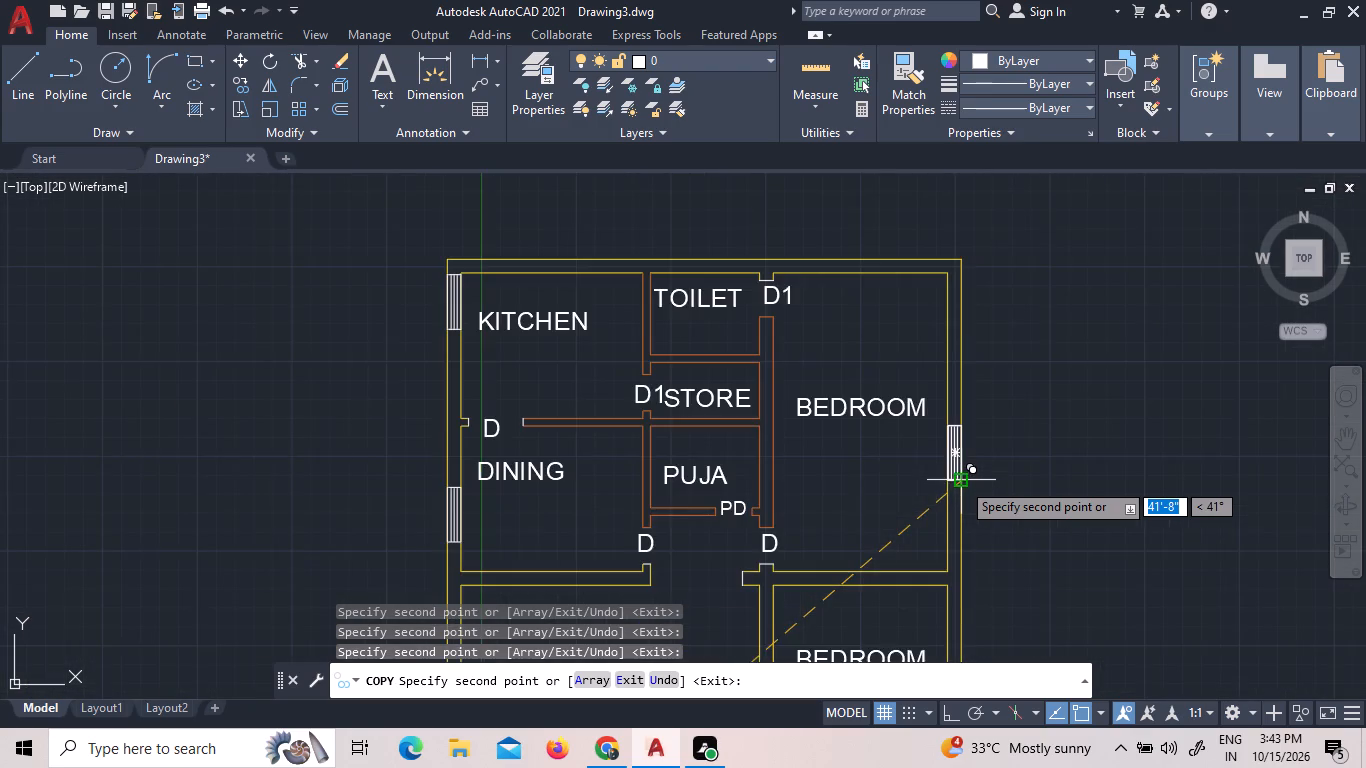
scroll(963, 496, "down", 2)
scroll(957, 598, "up", 3)
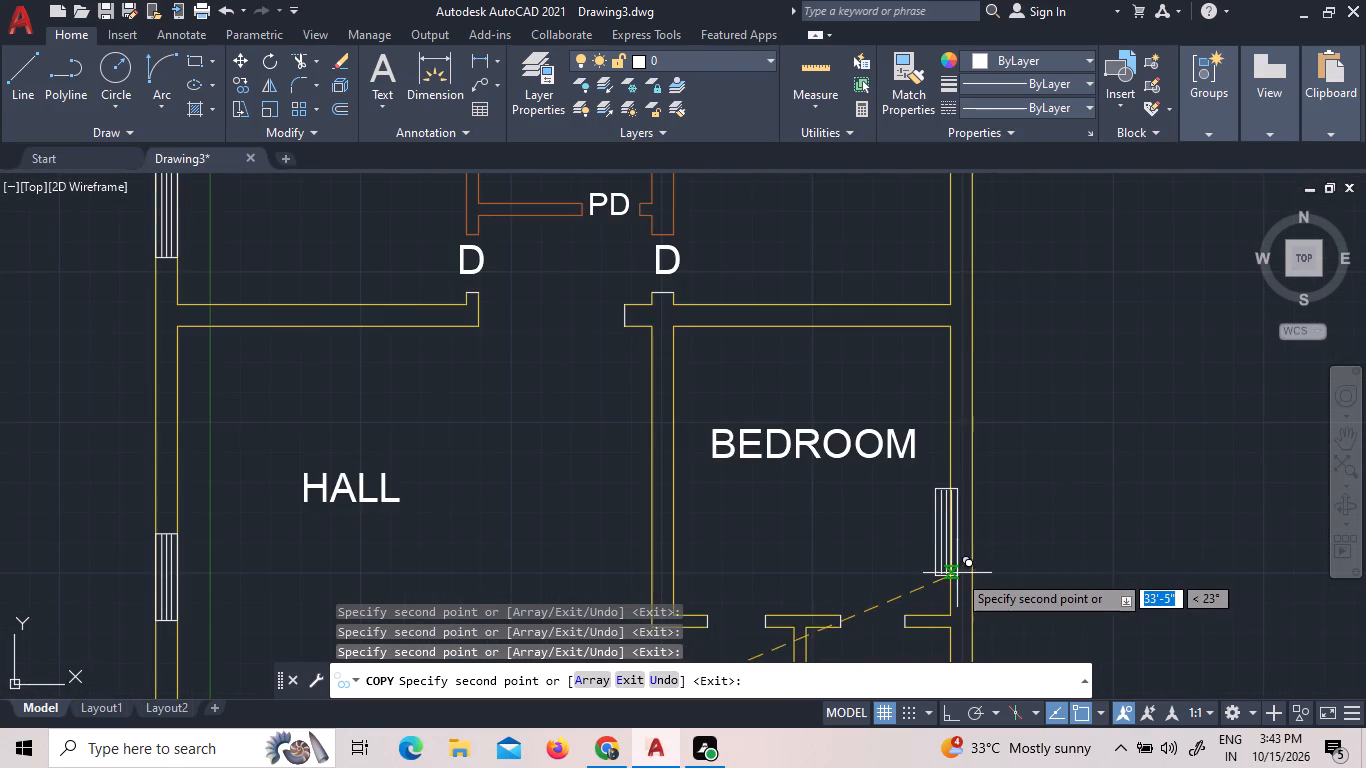
scroll(969, 544, "up", 3)
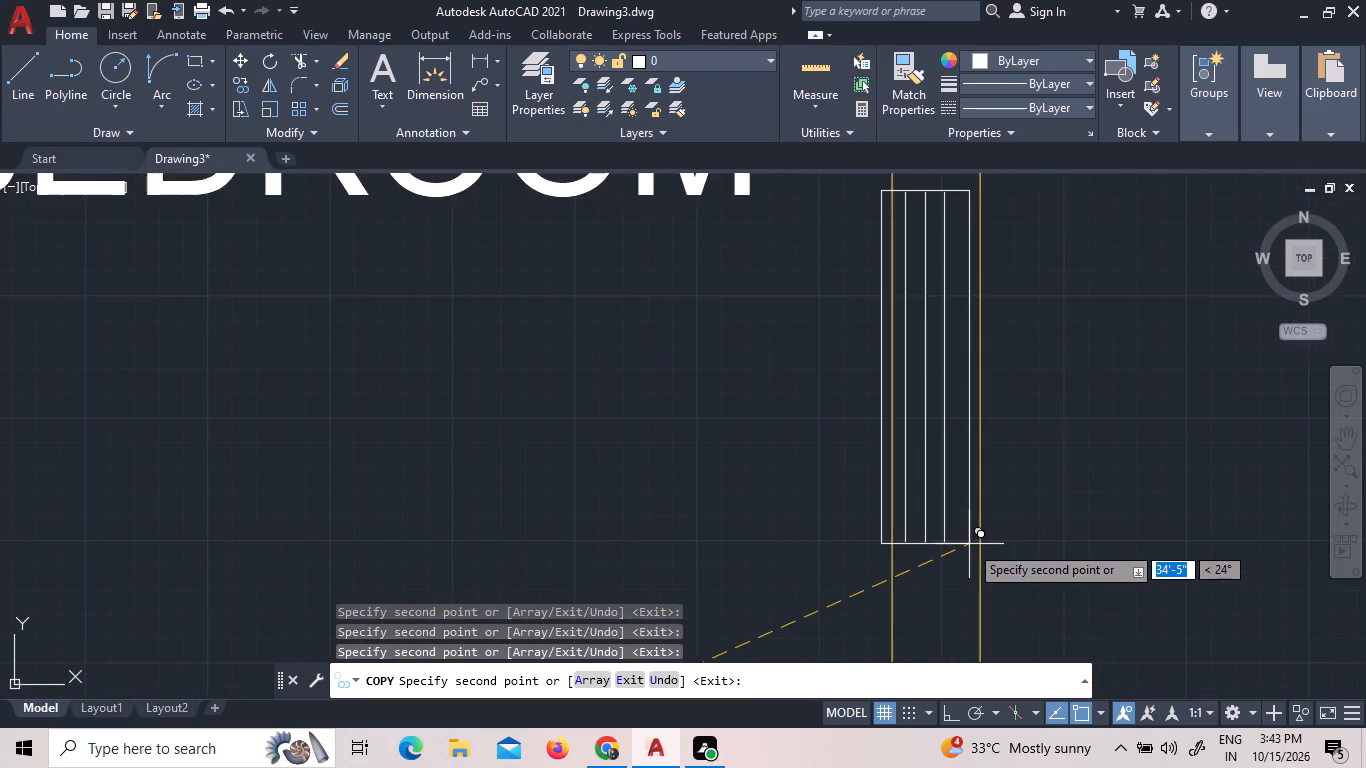
scroll(969, 544, "up", 10)
scroll(971, 530, "down", 4)
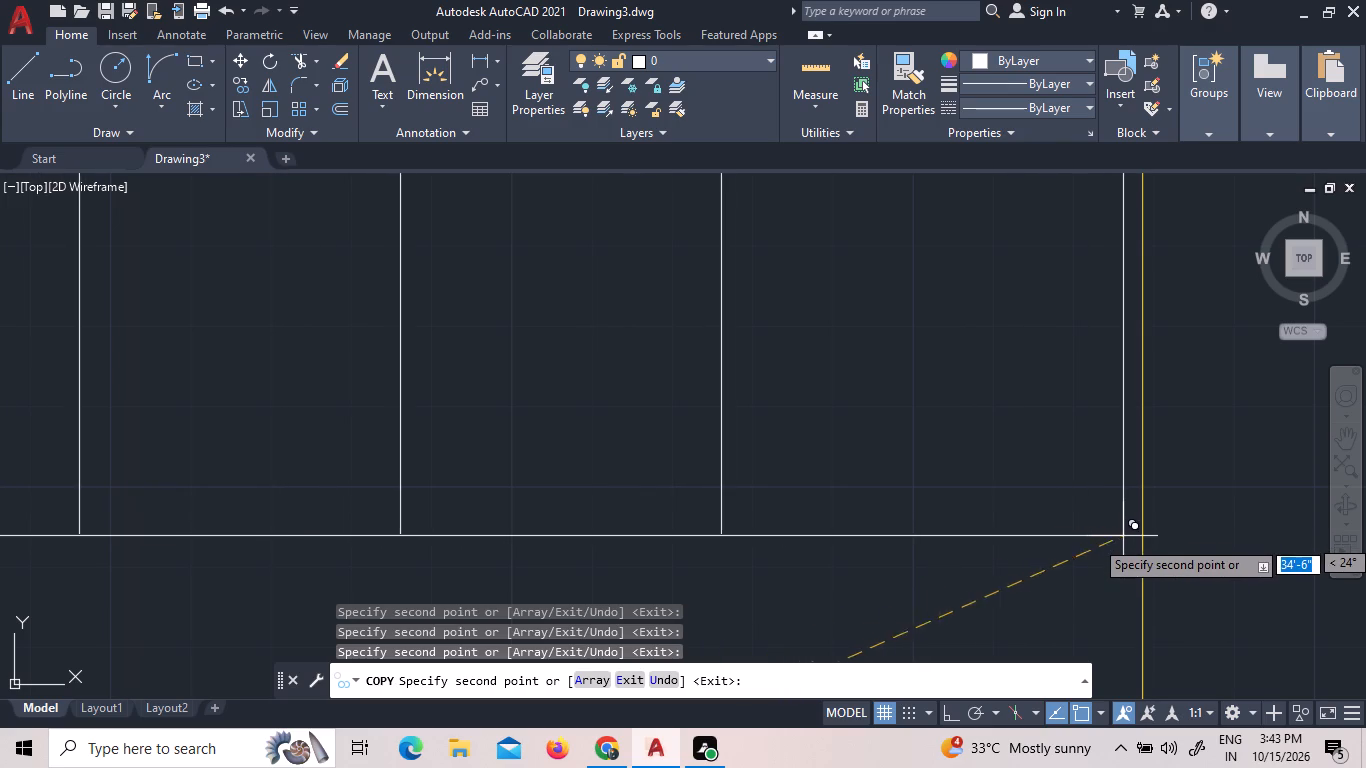
scroll(1137, 545, "up", 7)
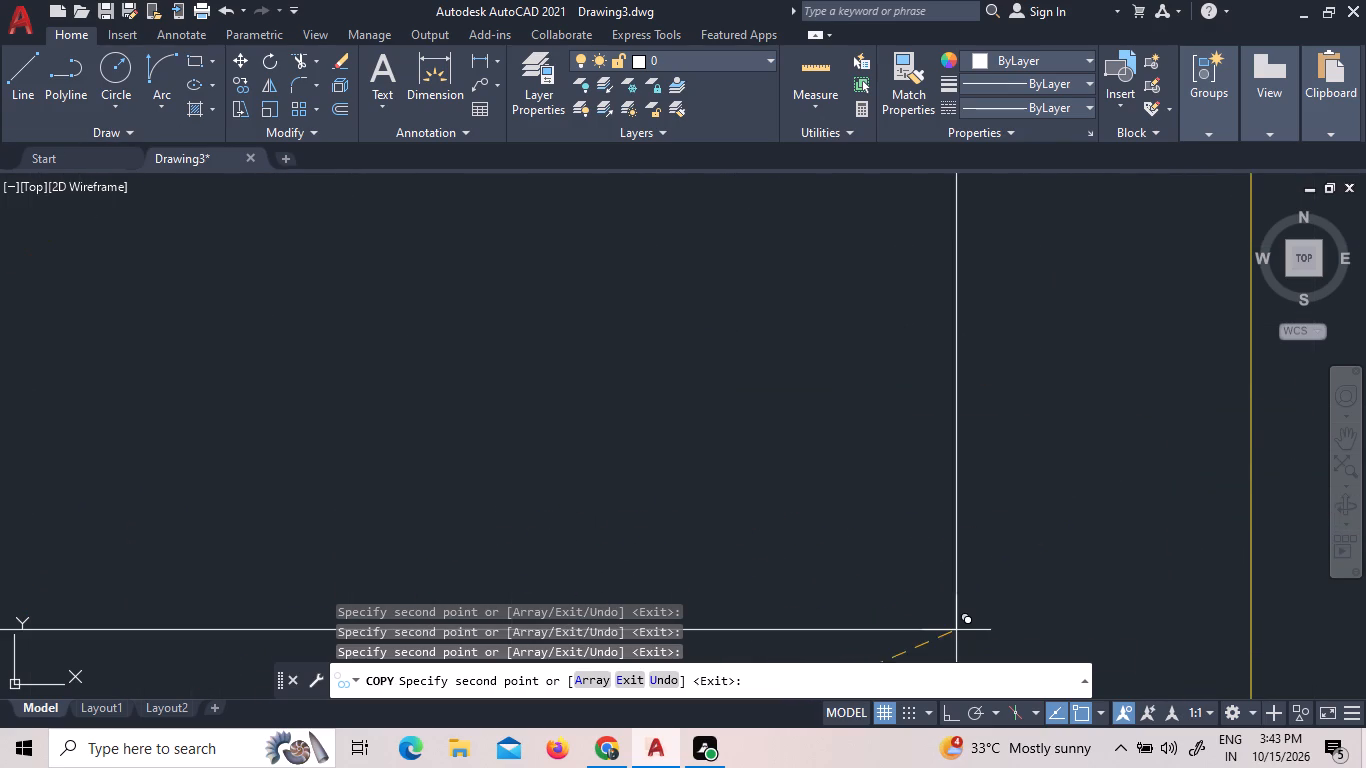
scroll(1238, 458, "up", 2)
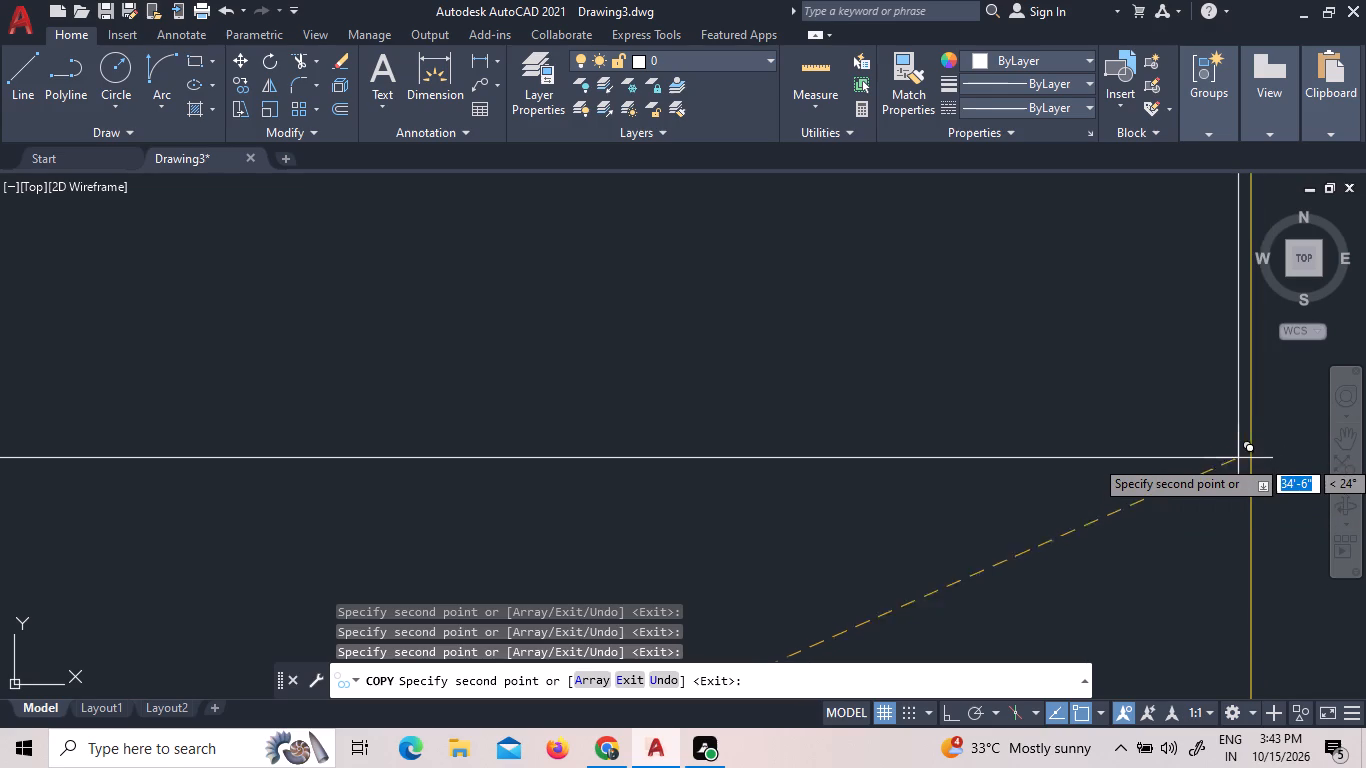
scroll(1238, 458, "up", 1)
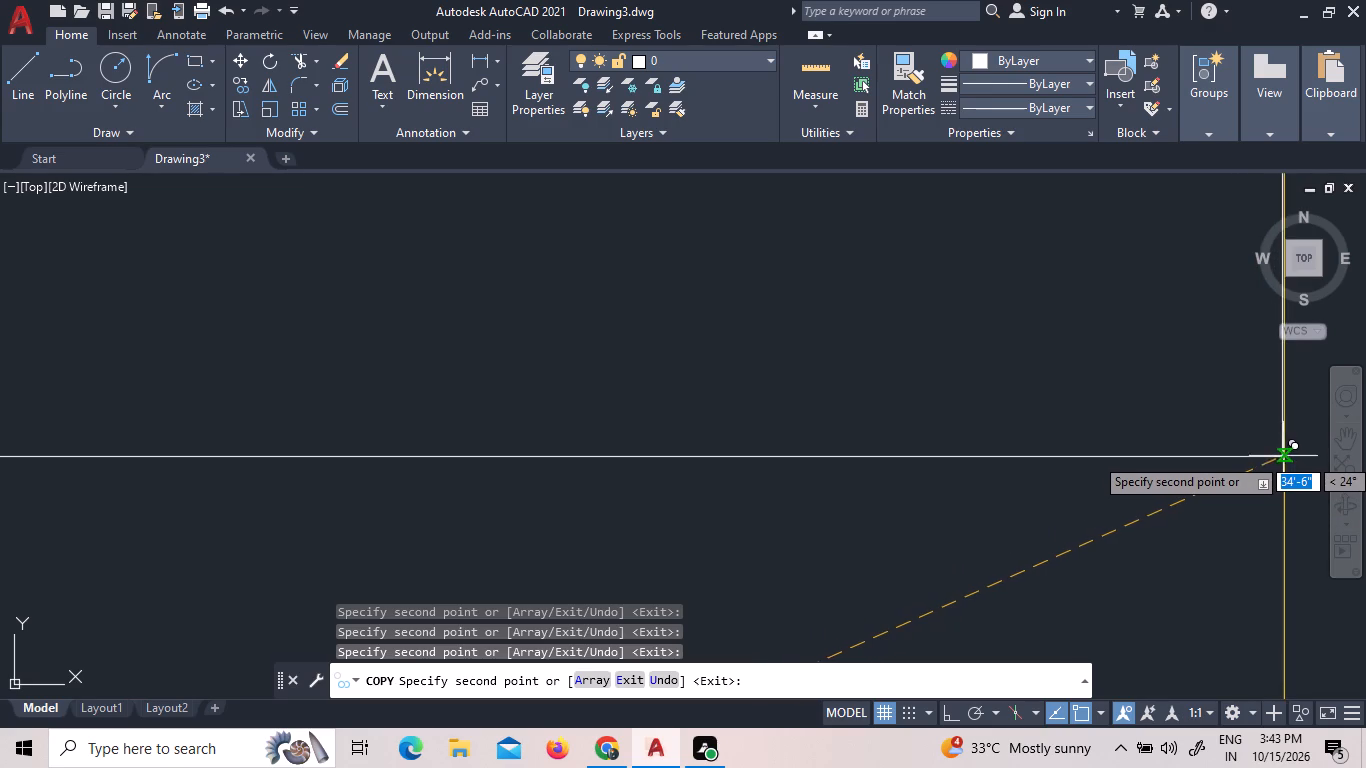
left_click(1284, 456)
scroll(1119, 563, "down", 5)
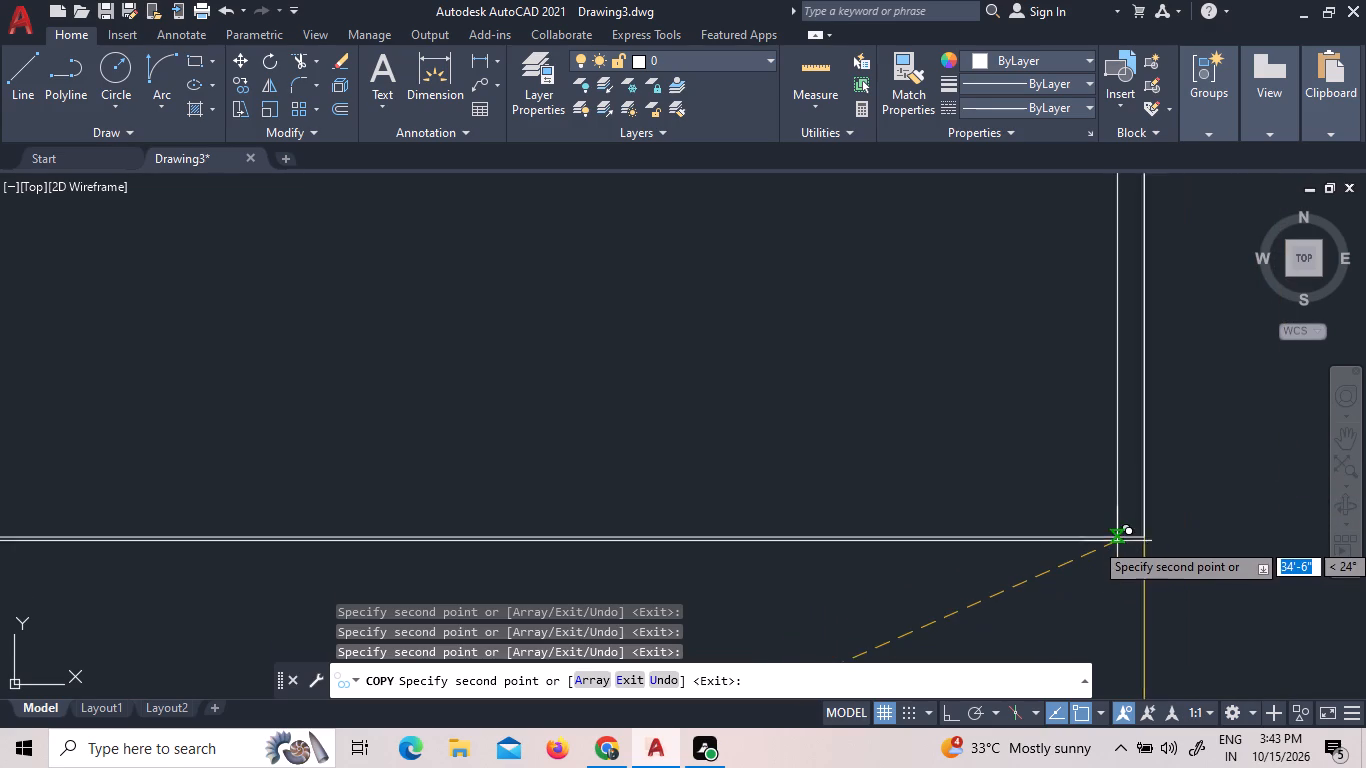
scroll(1117, 541, "down", 18)
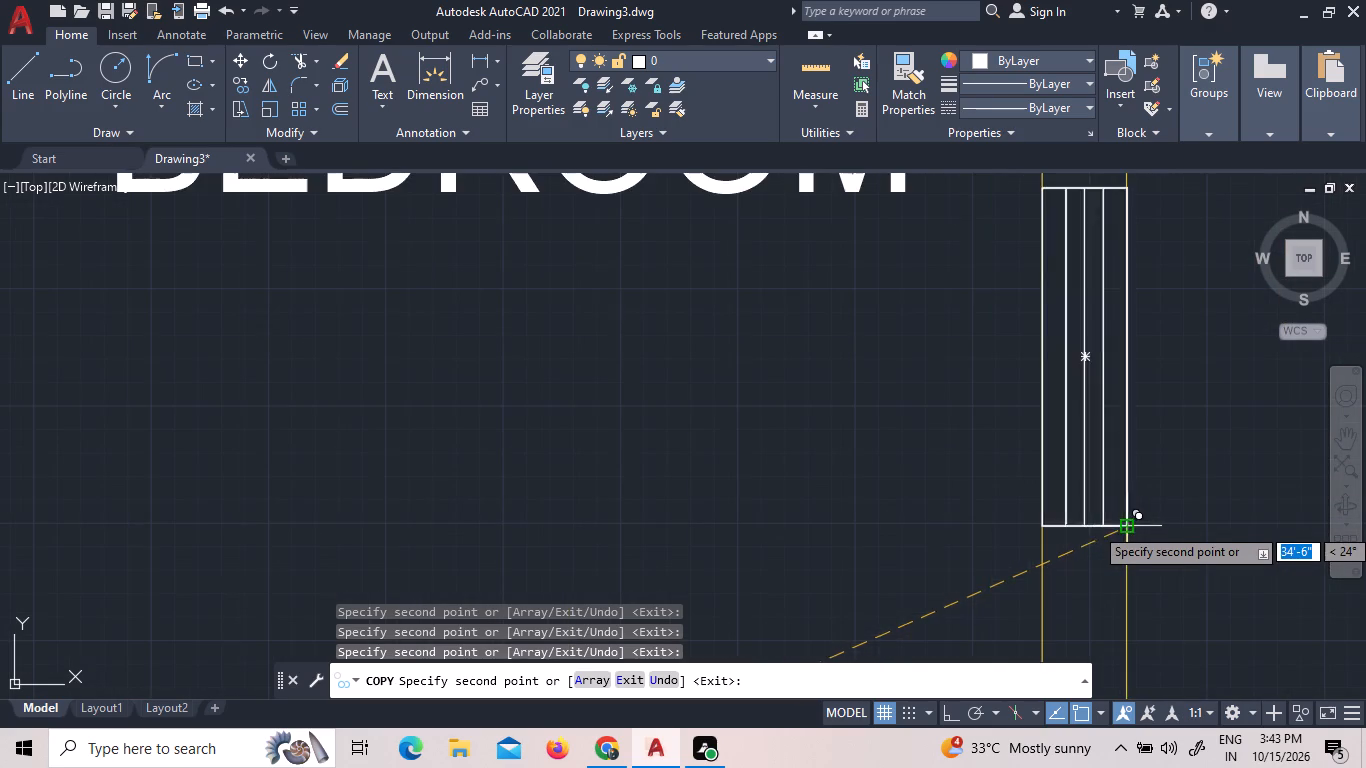
scroll(1069, 574, "down", 3)
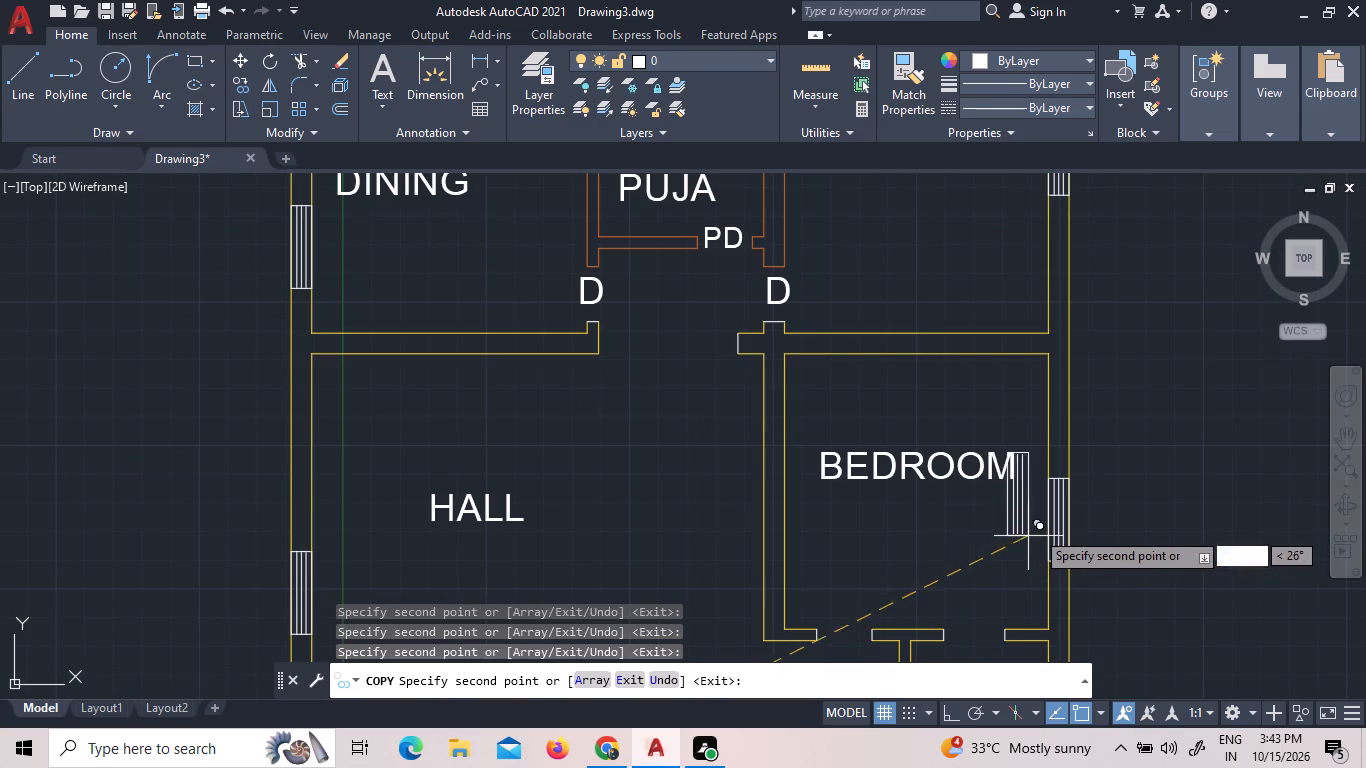
Finish copying the vertical window symbol.
scroll(1035, 530, "down", 4)
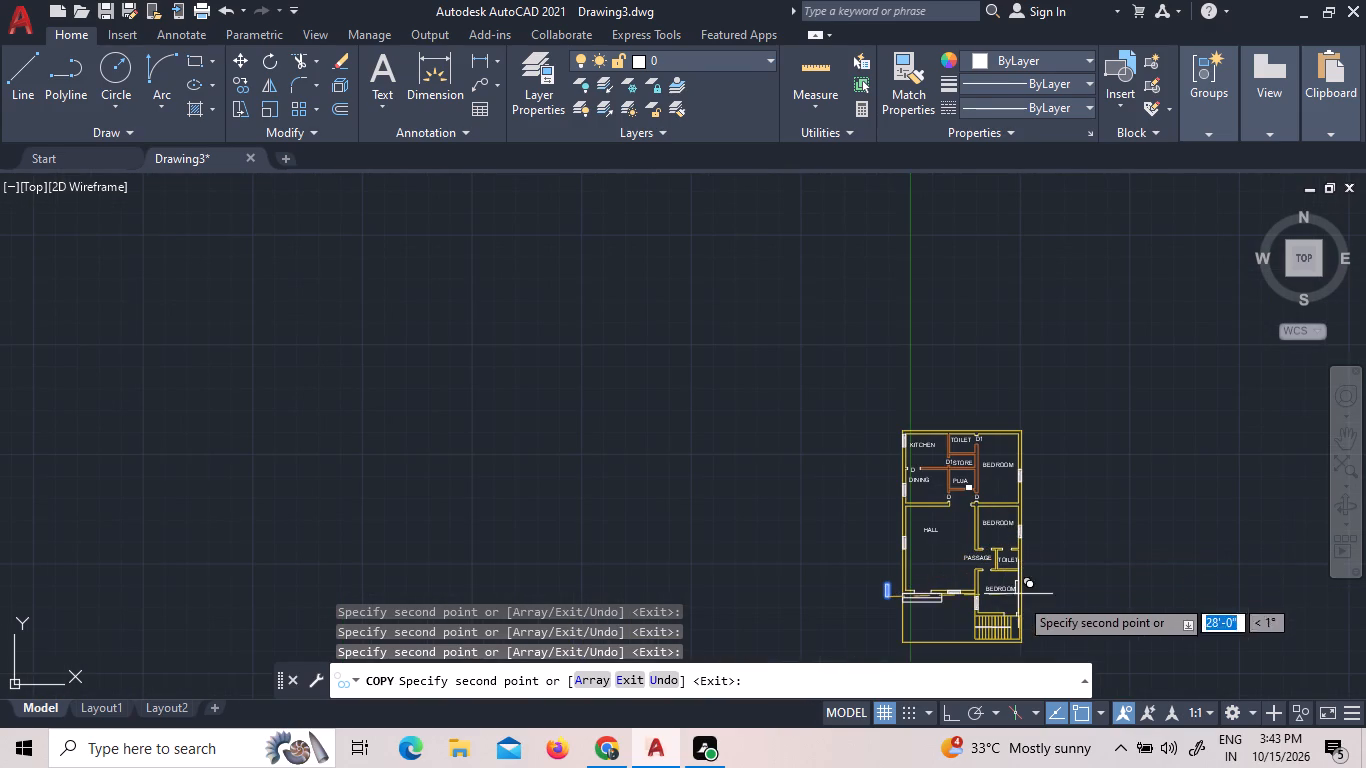
scroll(1028, 625, "up", 1)
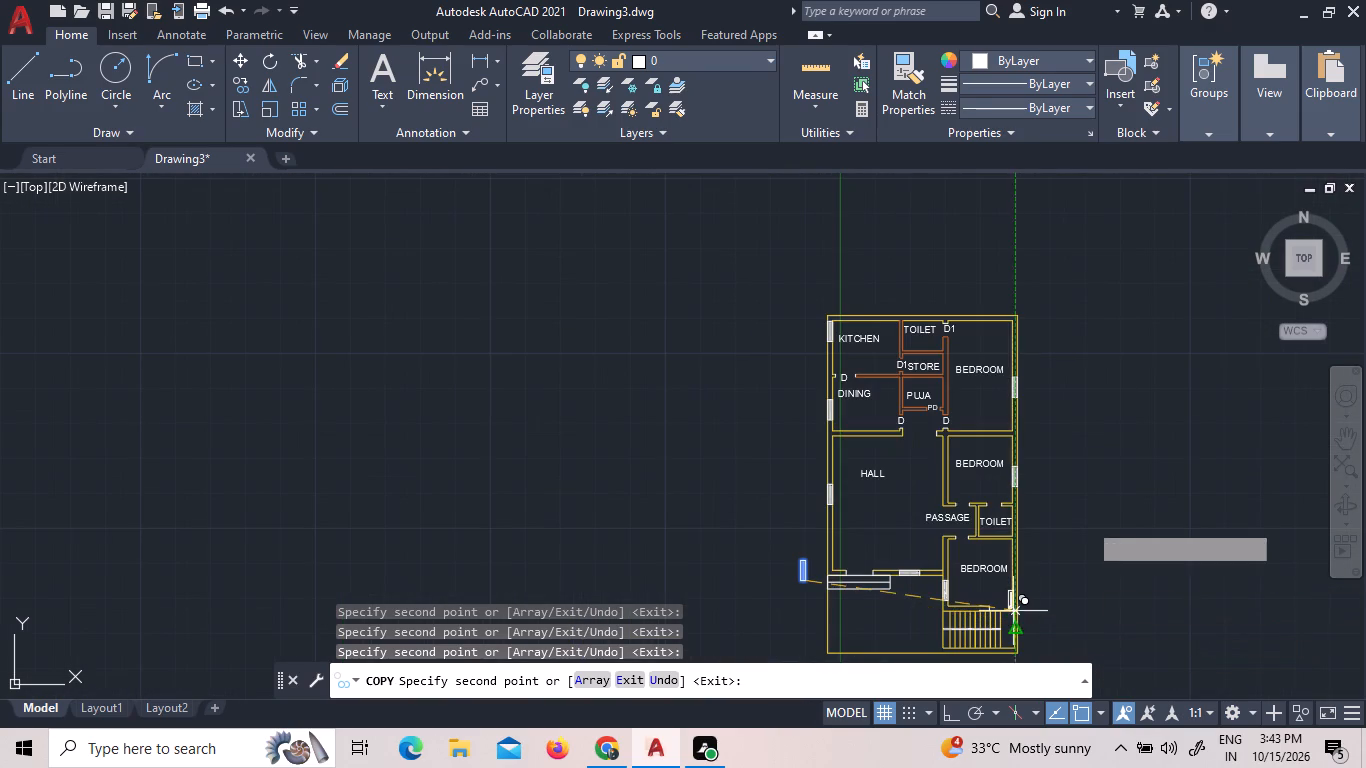
right_click(1170, 492)
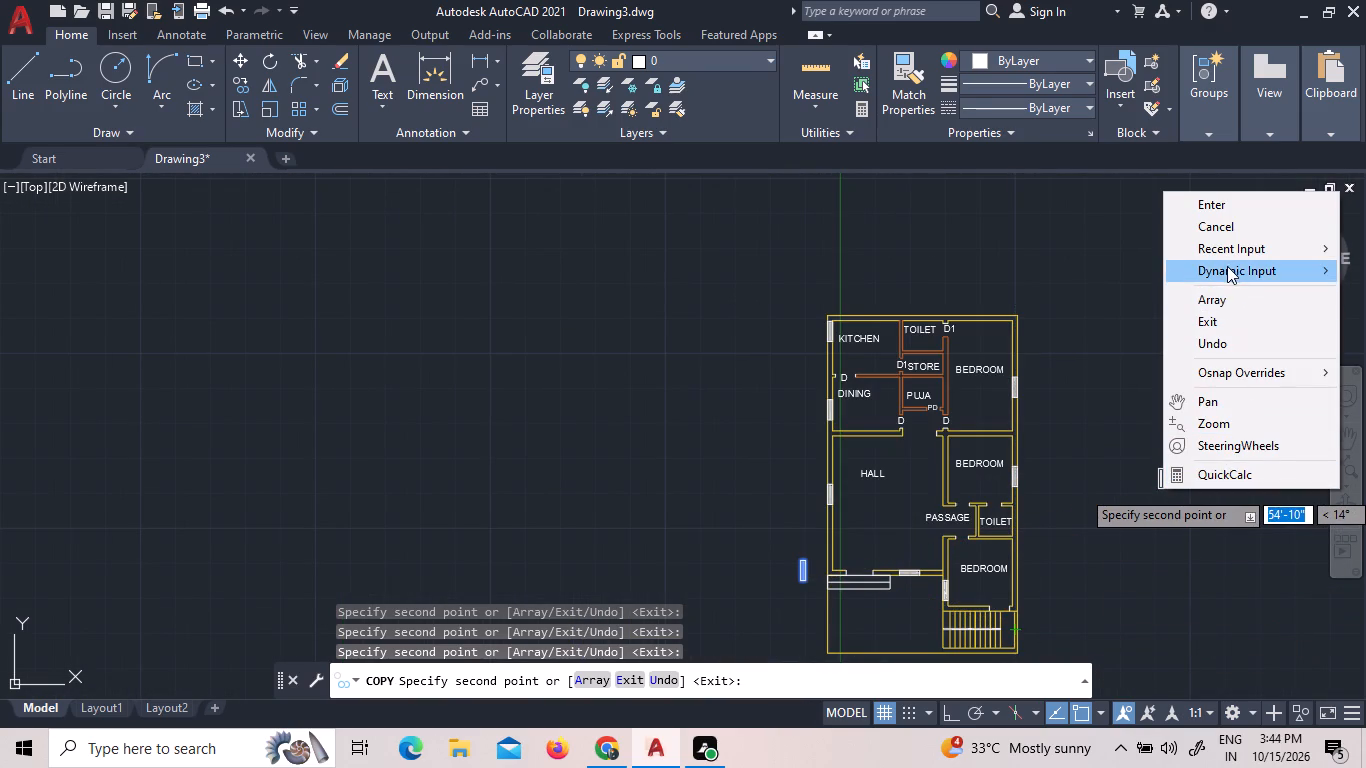
left_click(1229, 210)
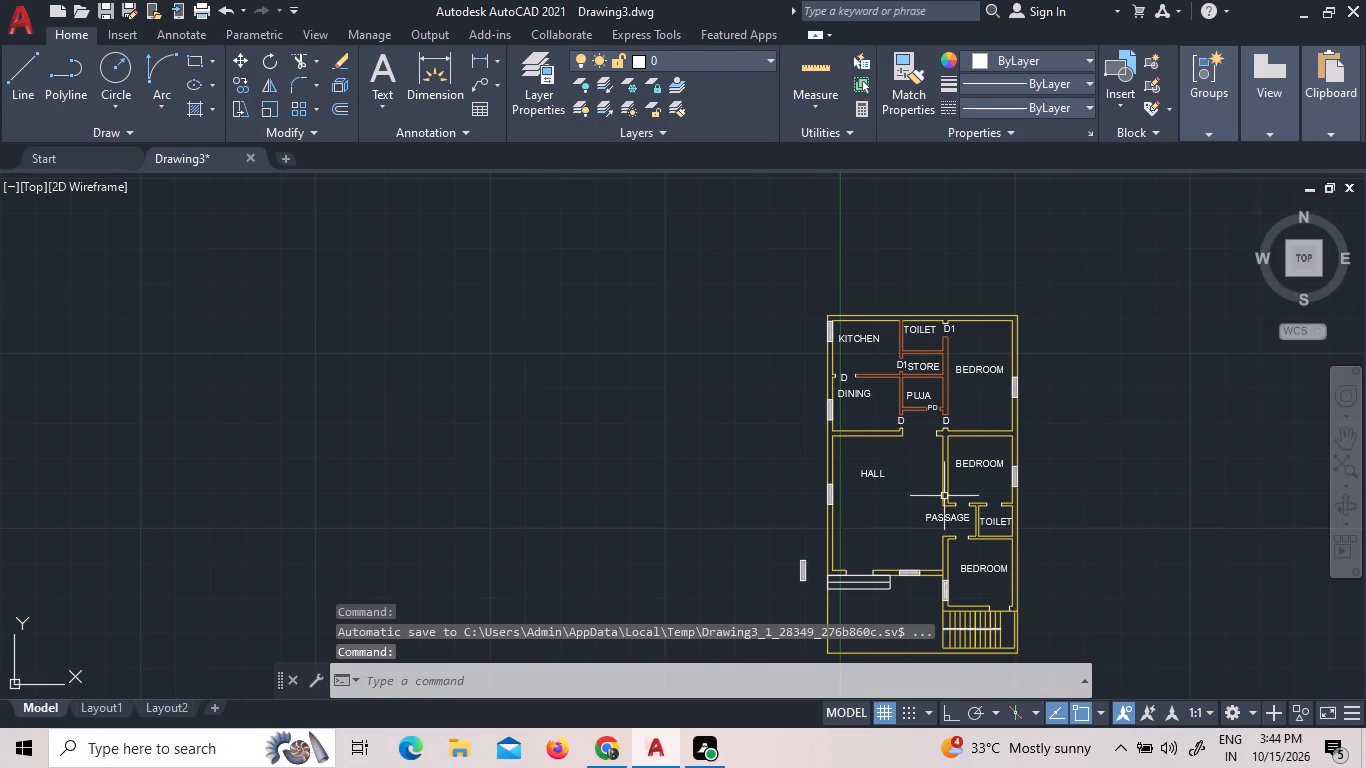
Copy the horizontal window symbol from the hall's front wall into the rear bedroom's back wall, about 39'-3" from the original.
scroll(913, 577, "up", 4)
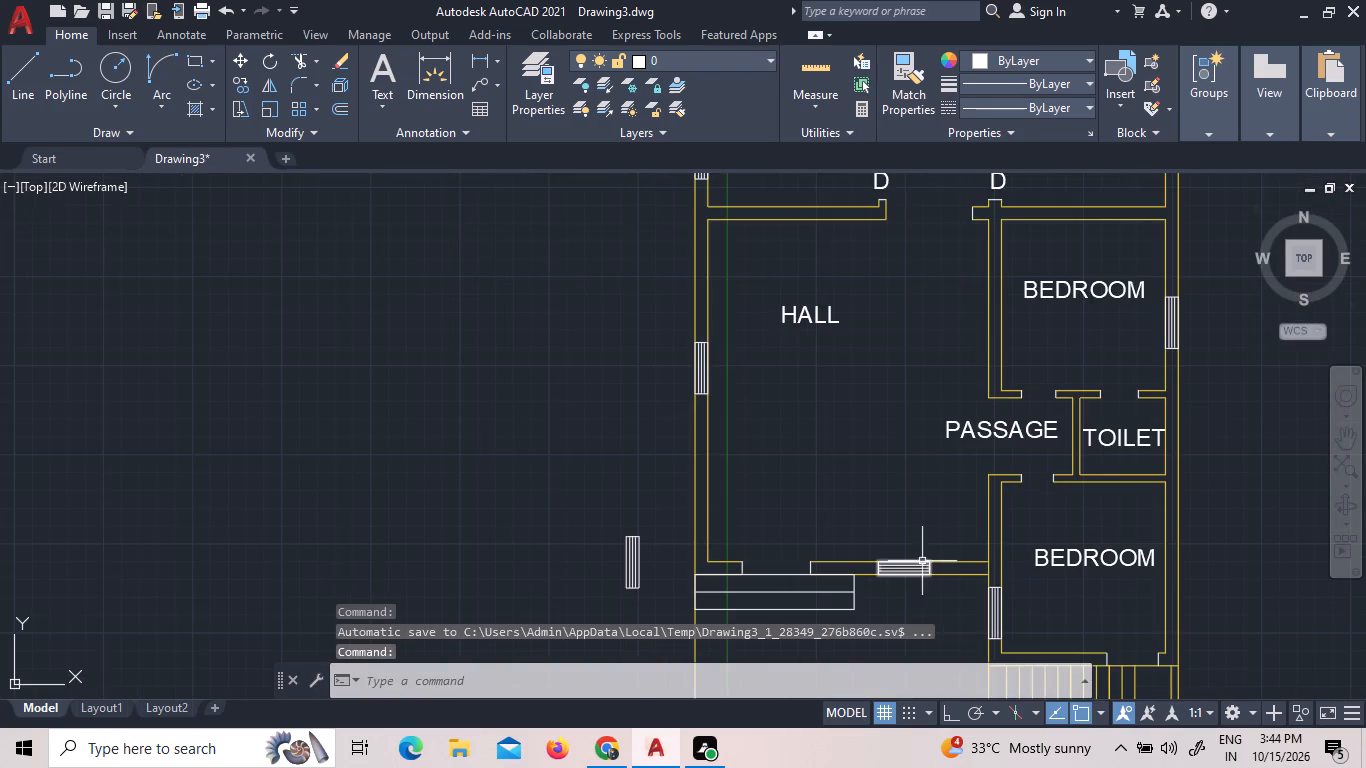
scroll(931, 574, "up", 3)
left_click(959, 573)
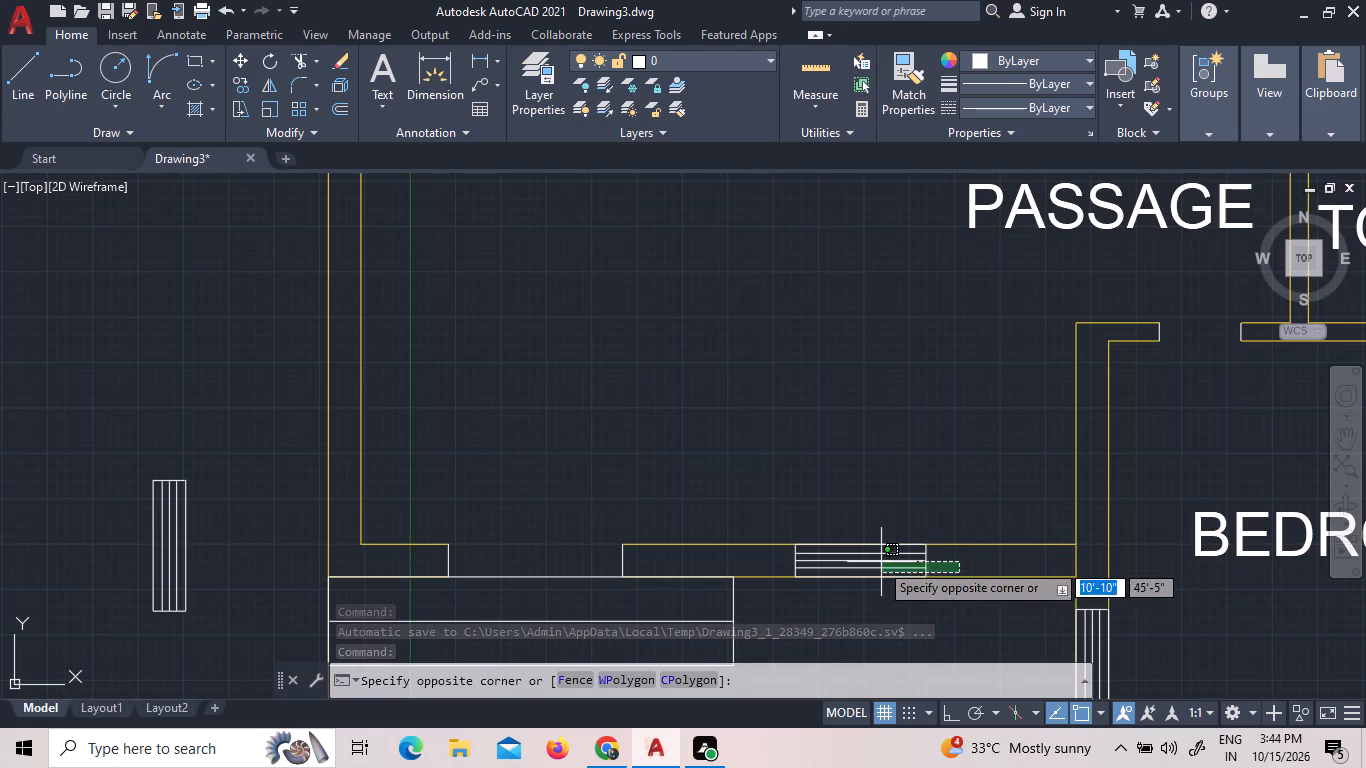
left_click(748, 551)
right_click(795, 502)
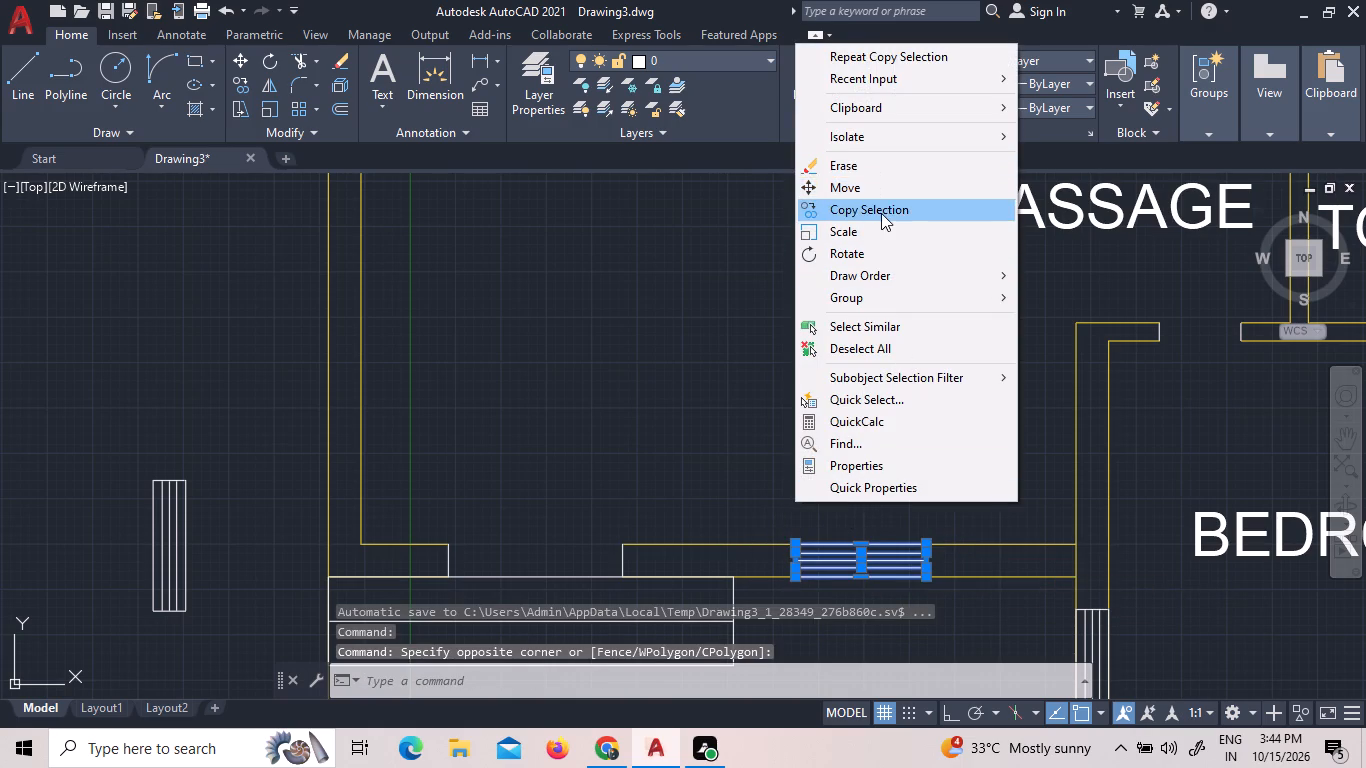
left_click(881, 213)
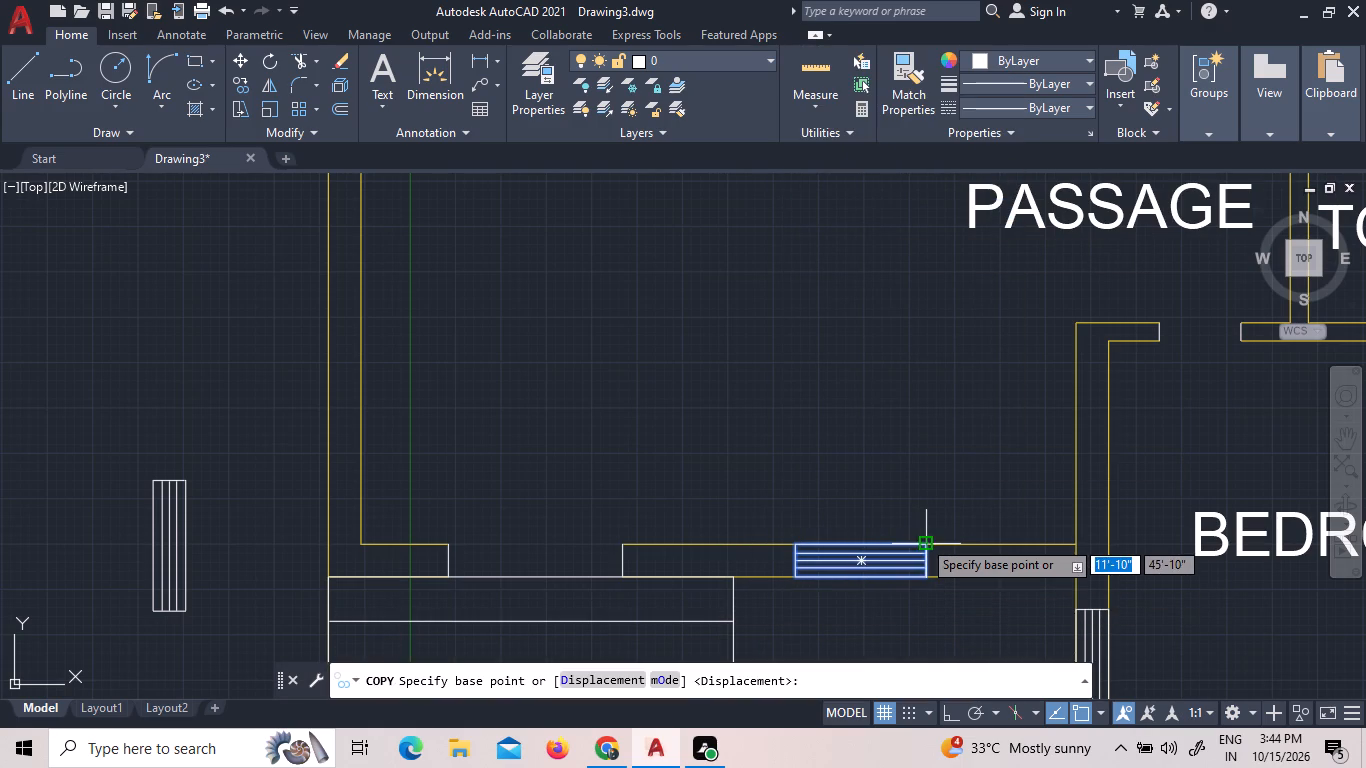
left_click(922, 539)
scroll(1045, 427, "down", 7)
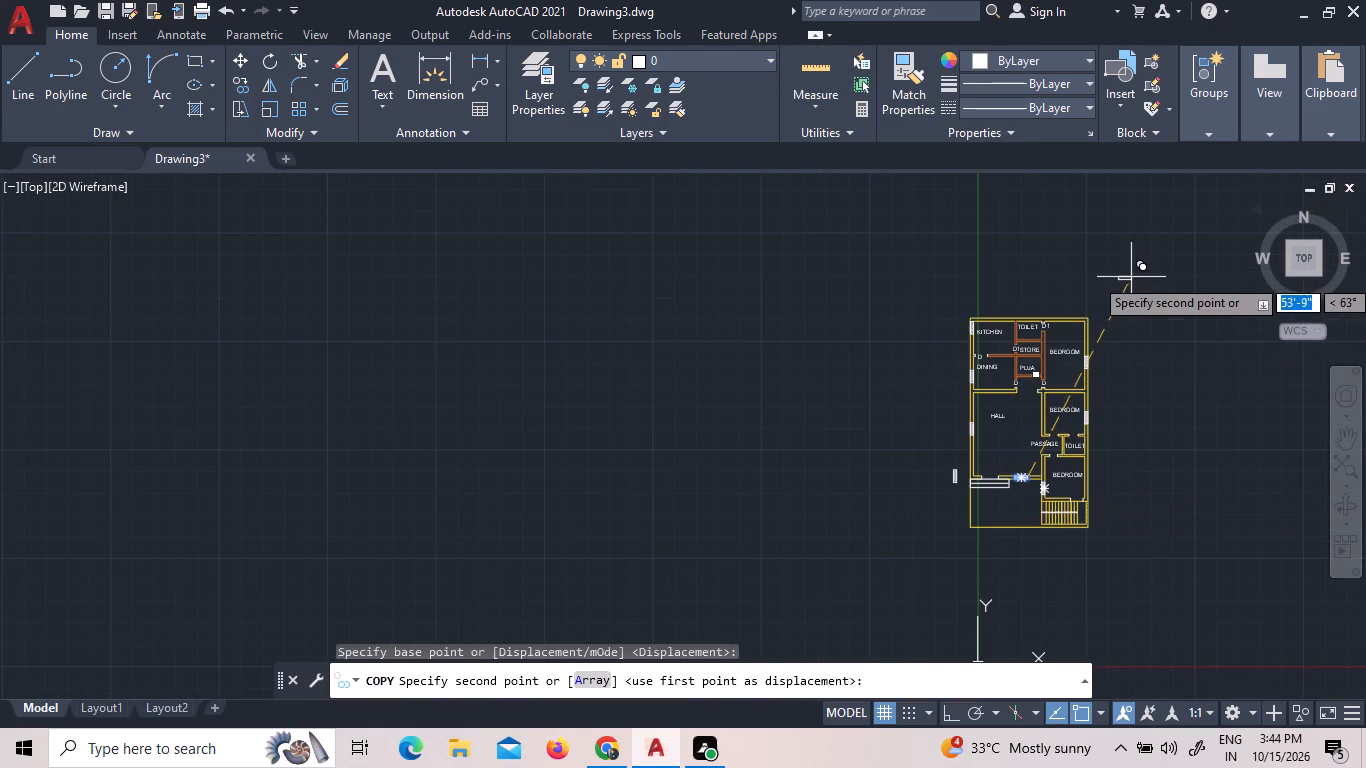
scroll(1131, 277, "up", 2)
scroll(1069, 328, "up", 4)
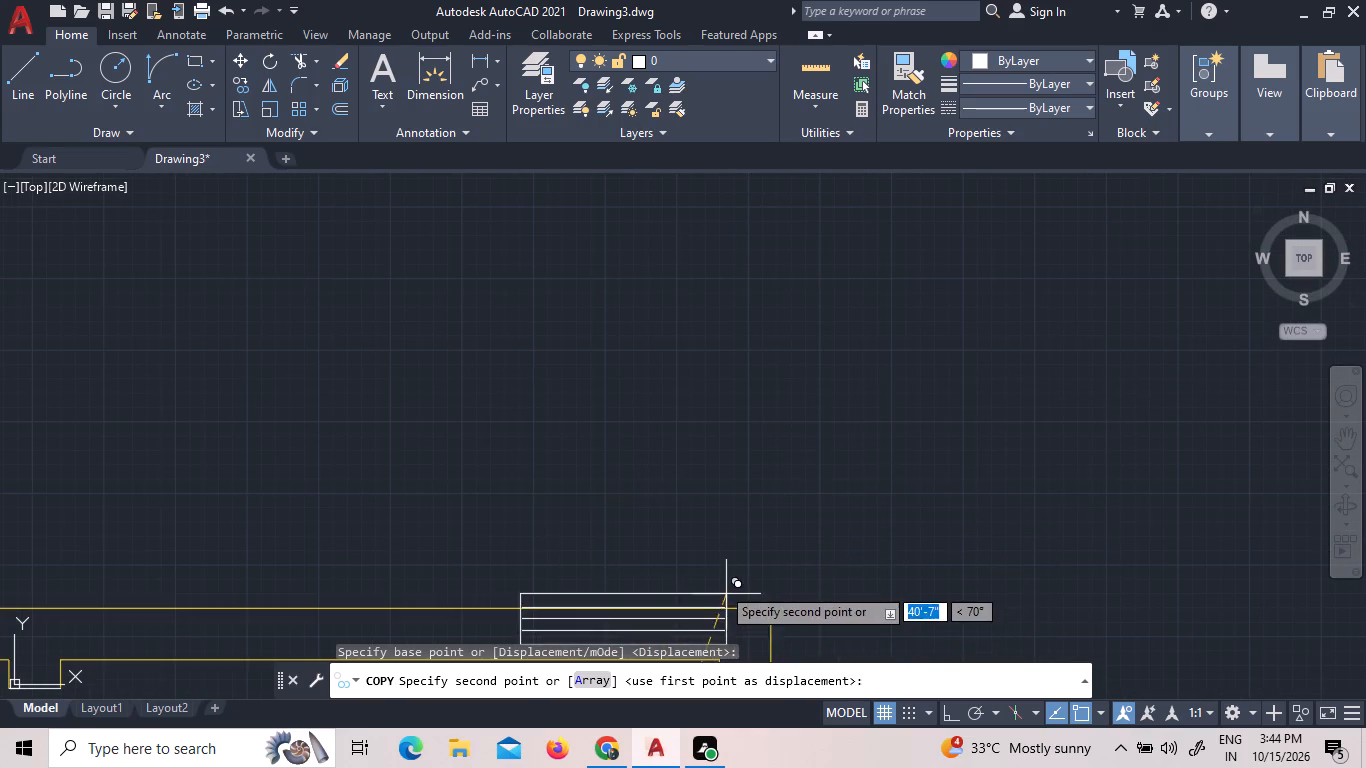
scroll(716, 569, "down", 3)
scroll(631, 574, "up", 6)
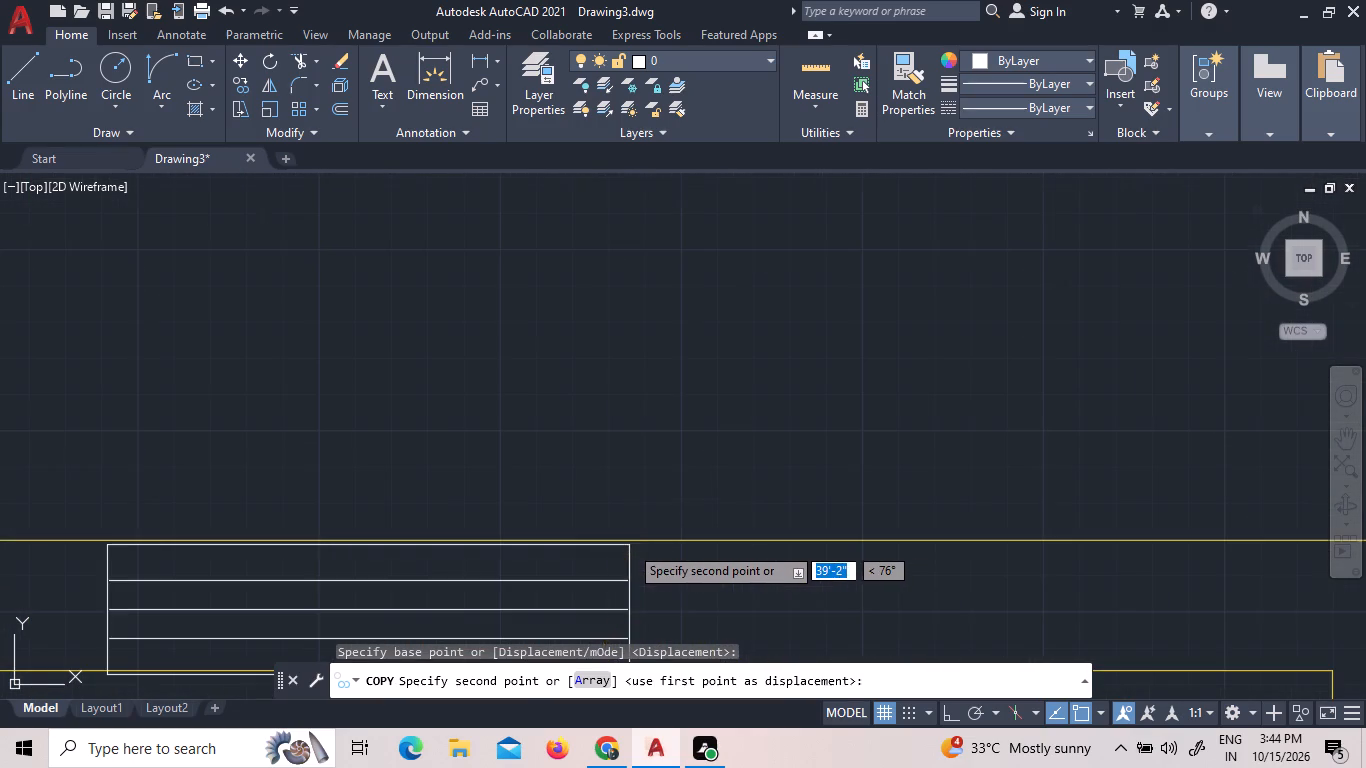
scroll(683, 545, "up", 8)
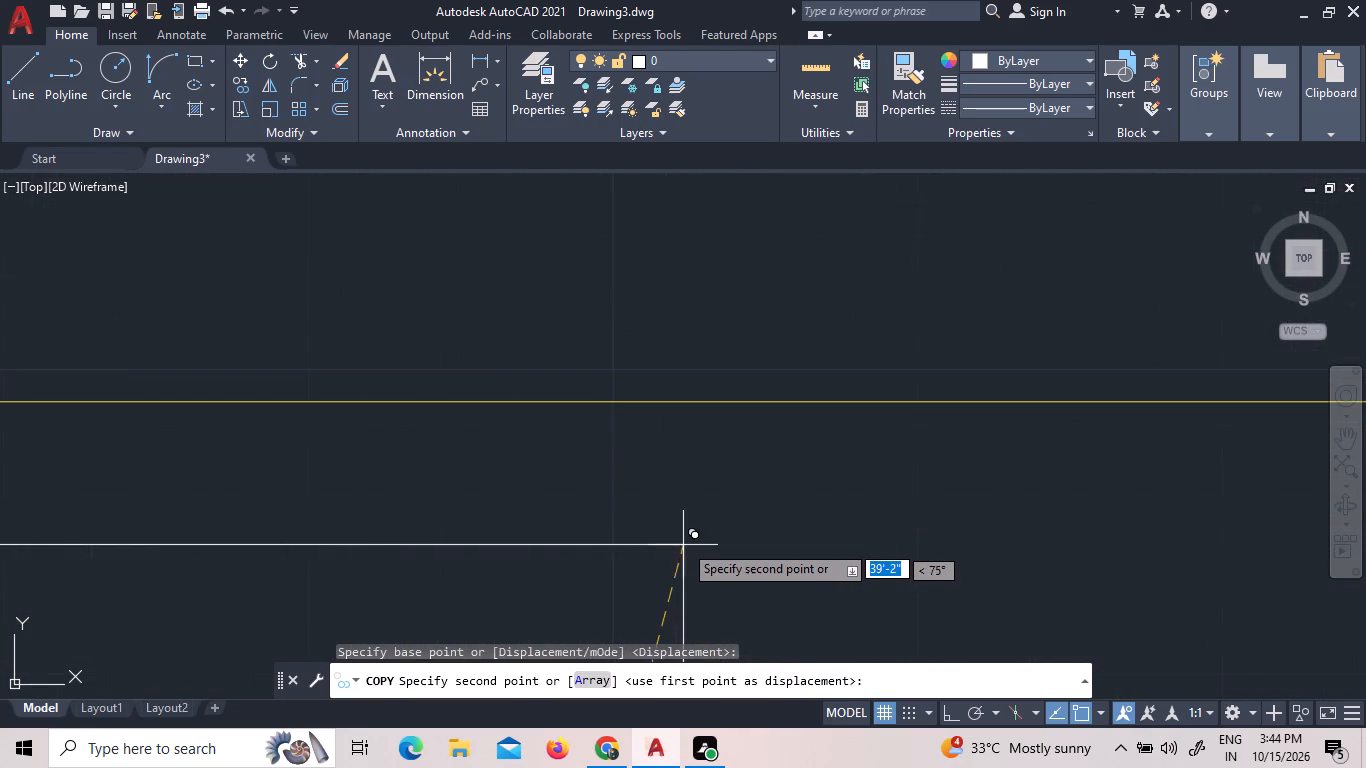
scroll(692, 404, "up", 2)
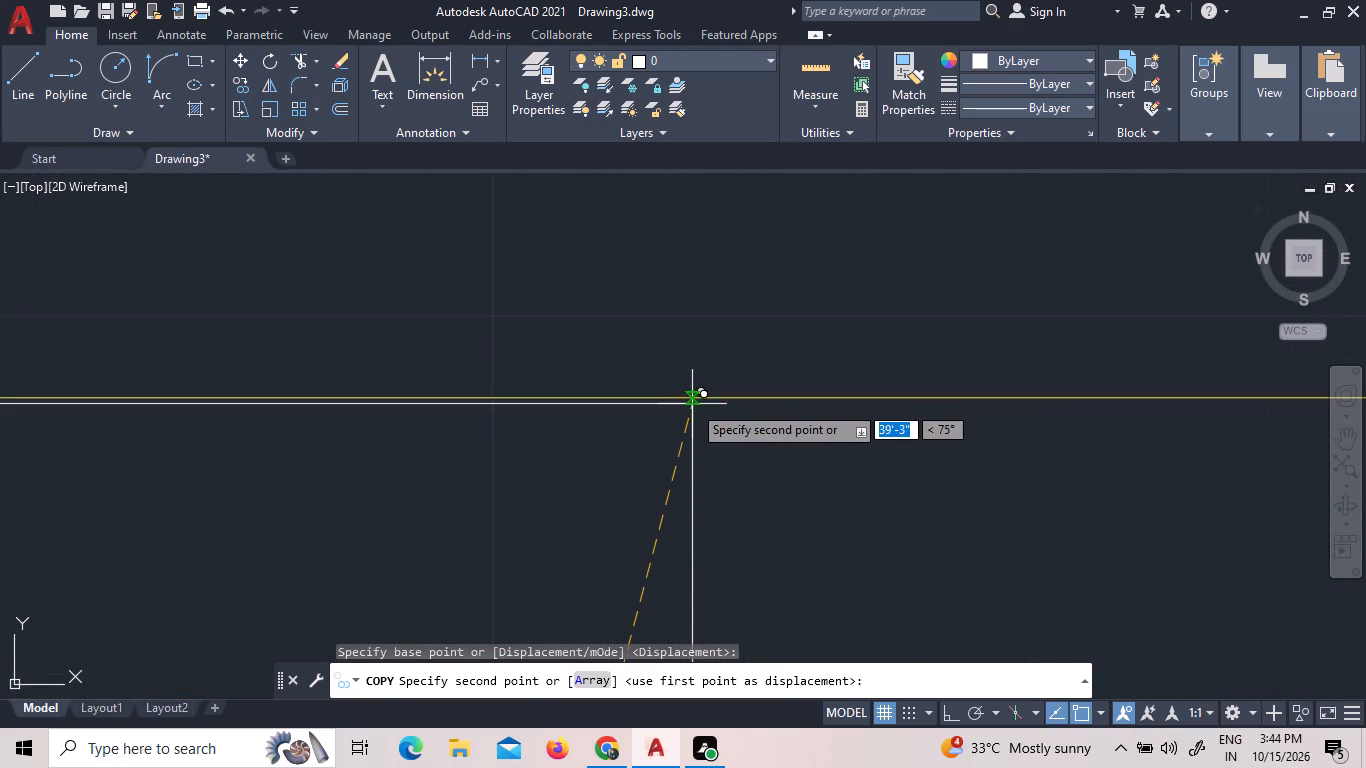
scroll(692, 404, "up", 3)
left_click(688, 378)
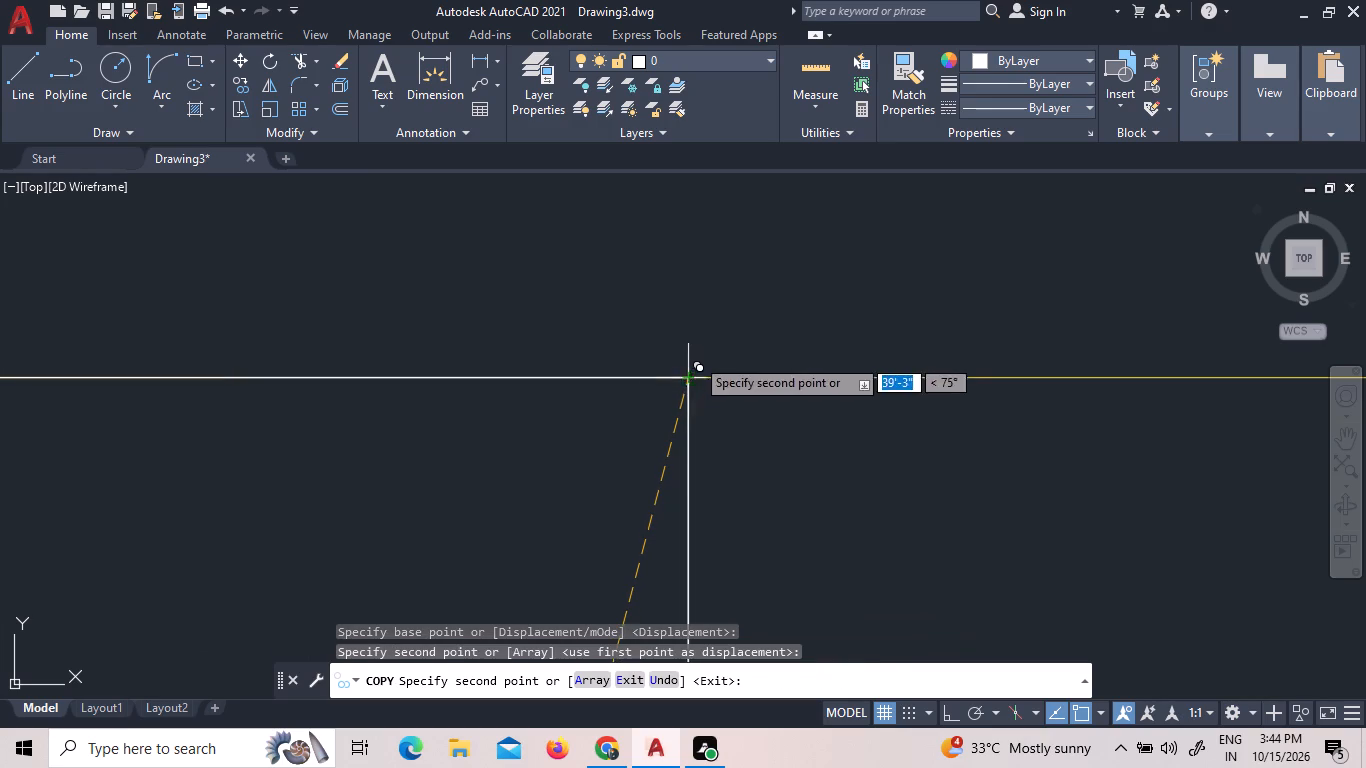
scroll(725, 329, "down", 16)
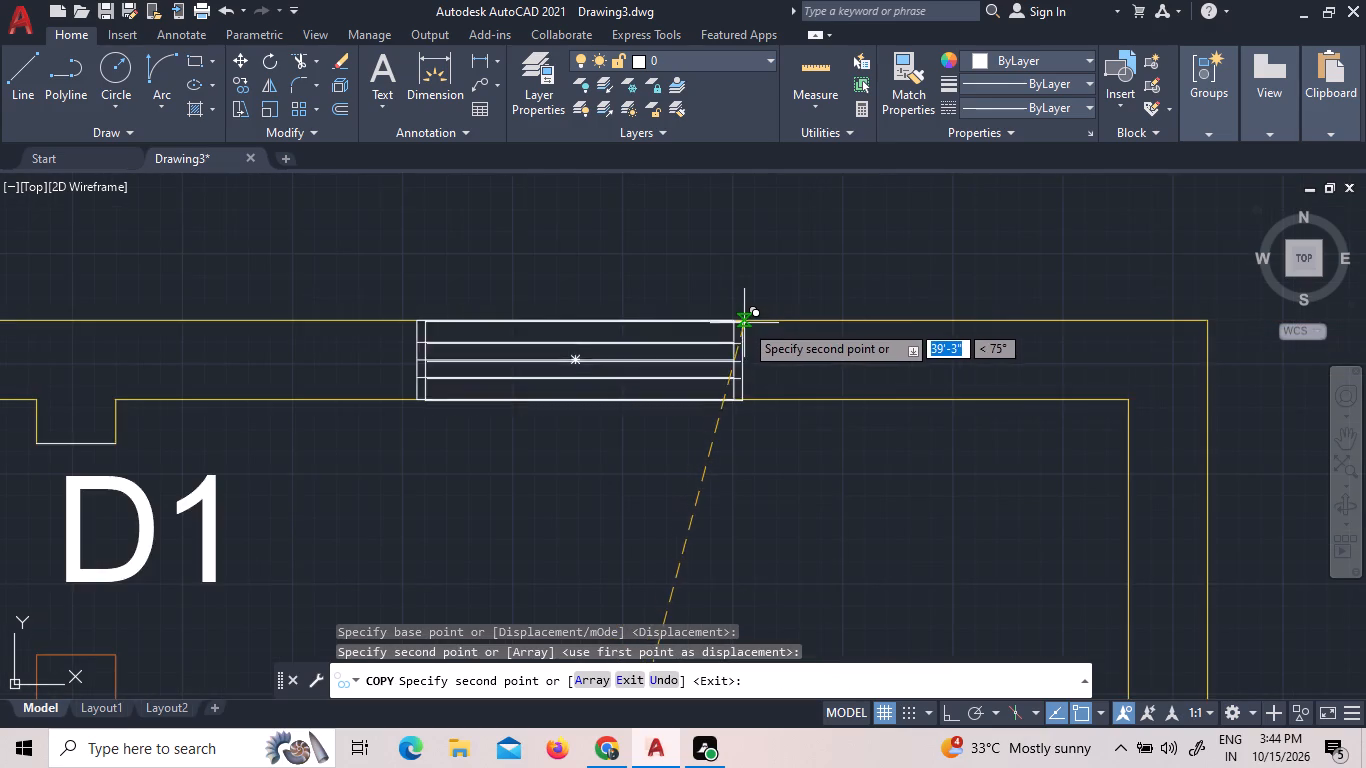
scroll(745, 323, "down", 2)
right_click(775, 448)
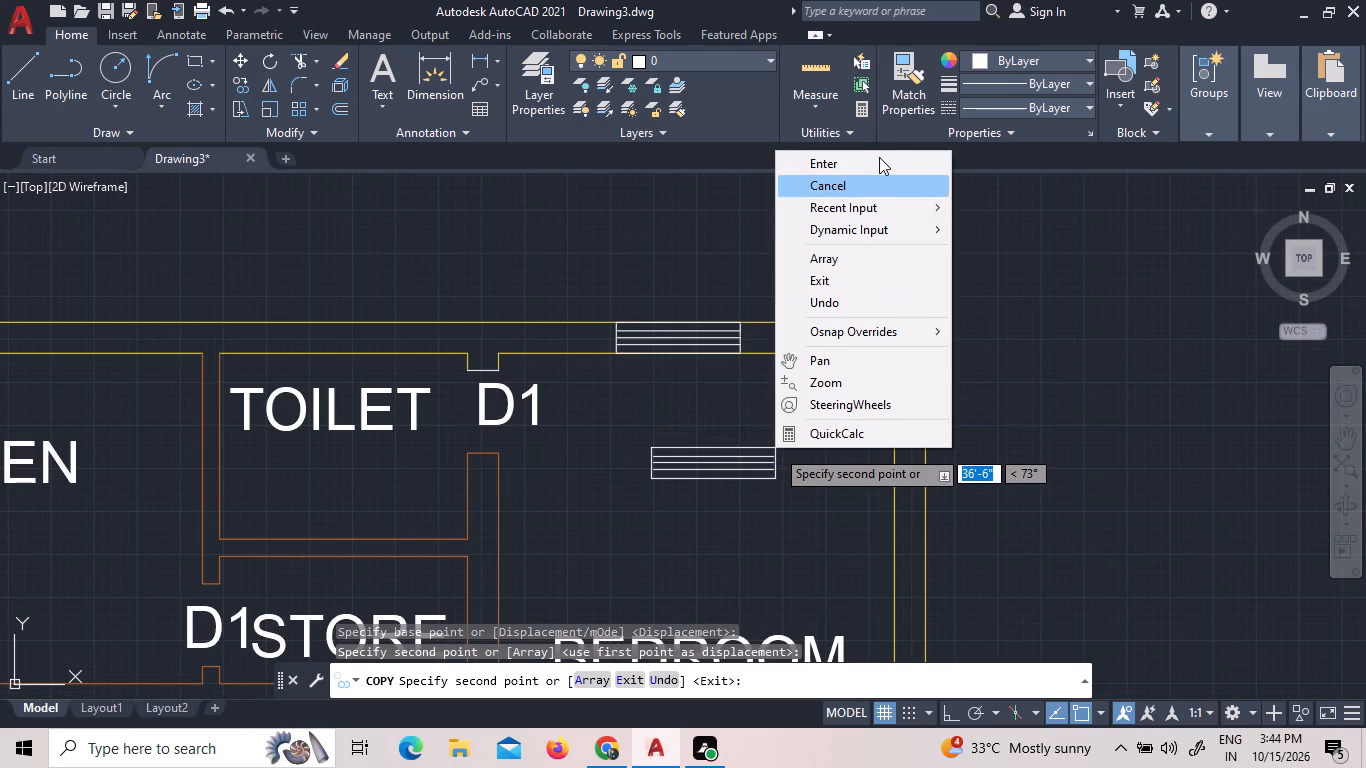
left_click(879, 157)
Erase the spare vertical window symbol standing outside the house beside the front steps.
scroll(615, 404, "down", 3)
scroll(339, 347, "down", 3)
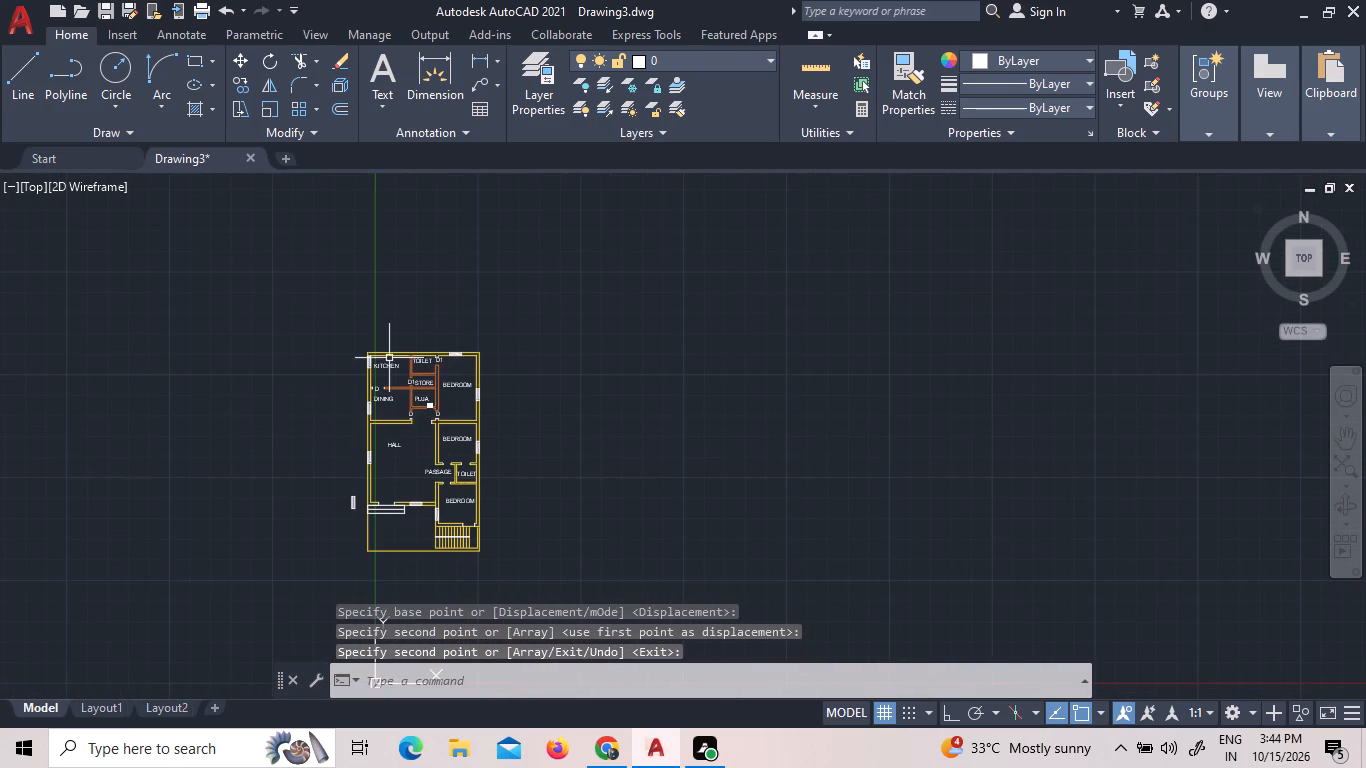
scroll(353, 515, "up", 6)
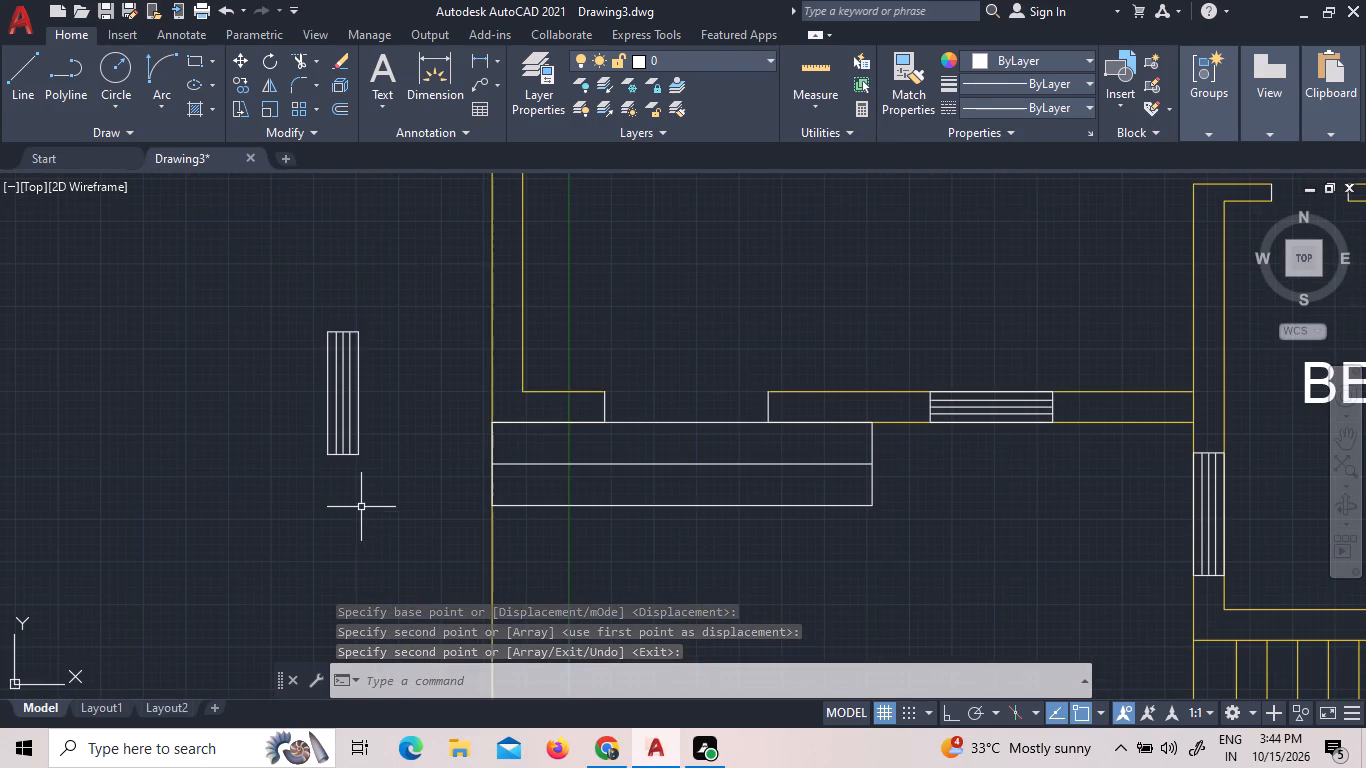
left_click(390, 499)
left_click(262, 276)
right_click(262, 276)
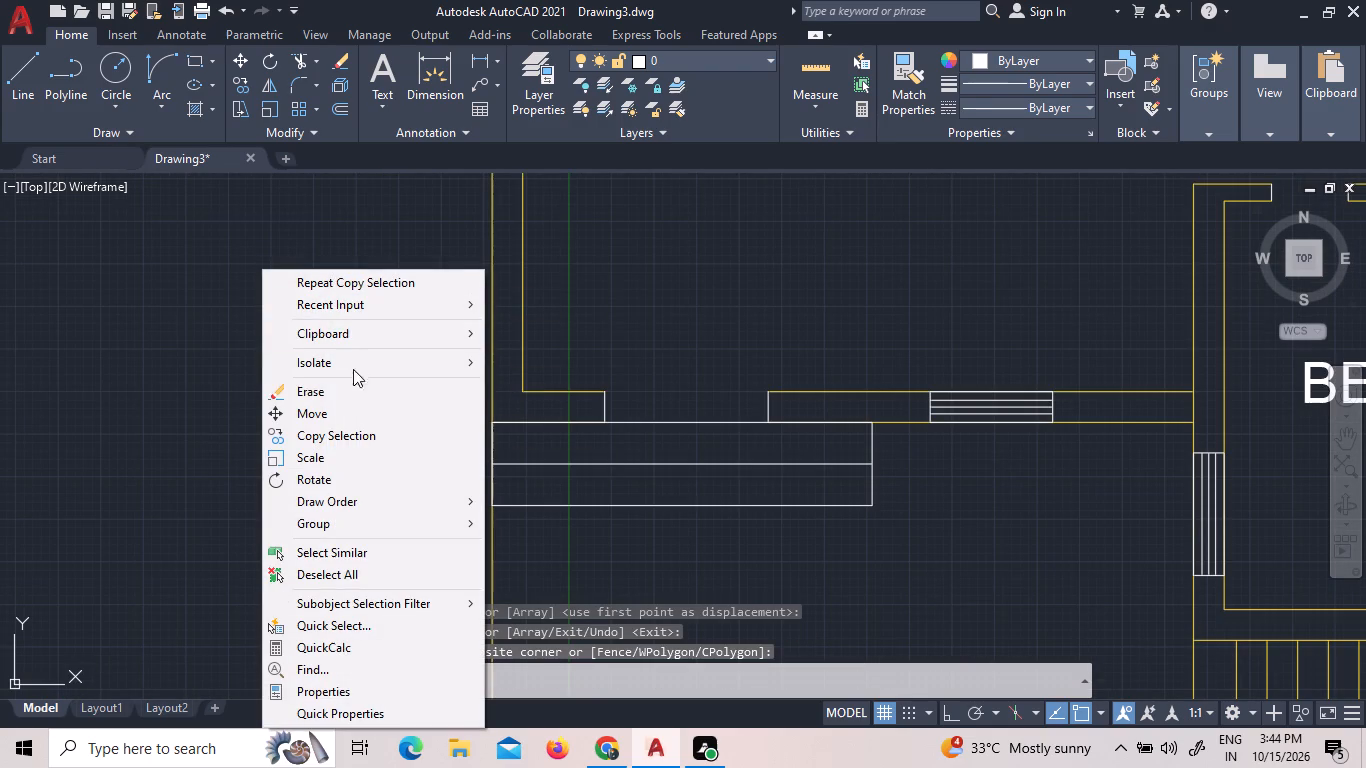
left_click(350, 391)
Draw a rectangle of length 5" and width 1' in the empty space behind the house.
scroll(362, 447, "down", 5)
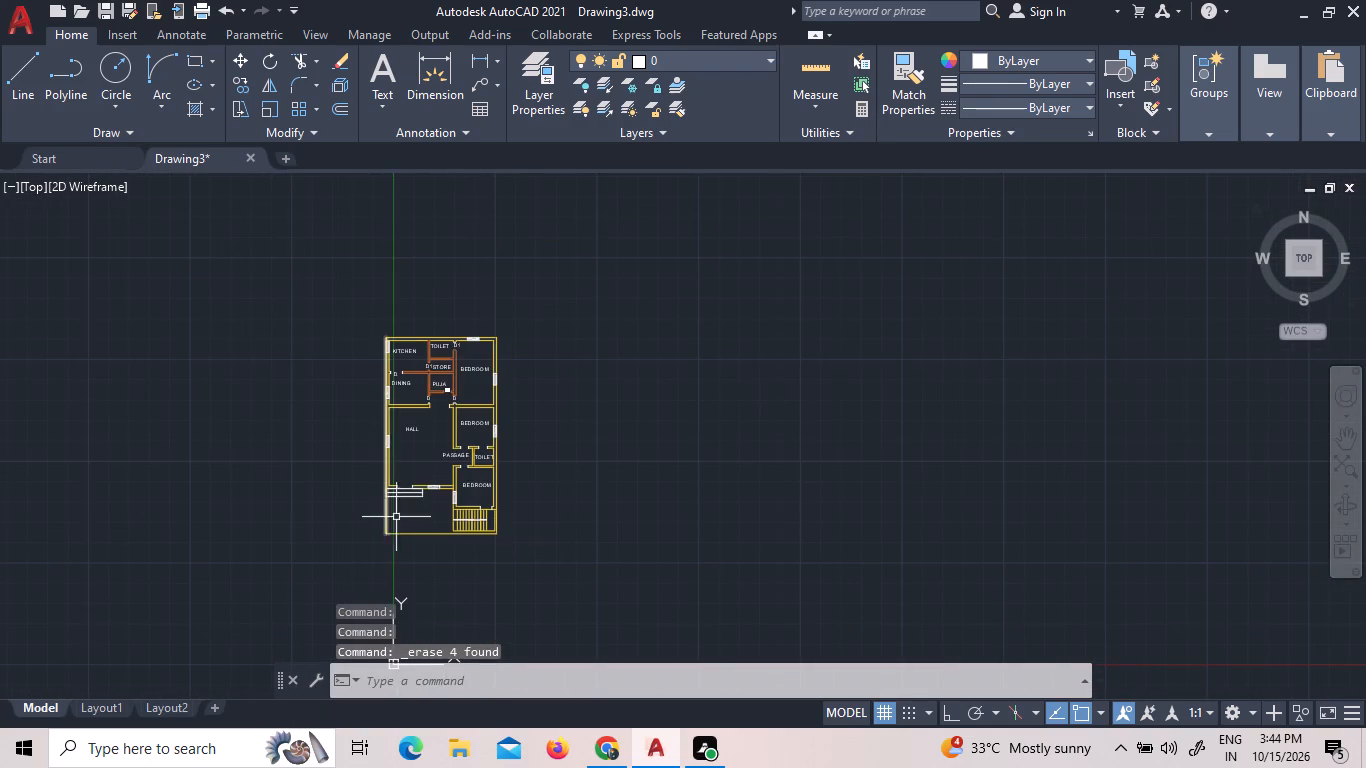
scroll(455, 299, "up", 2)
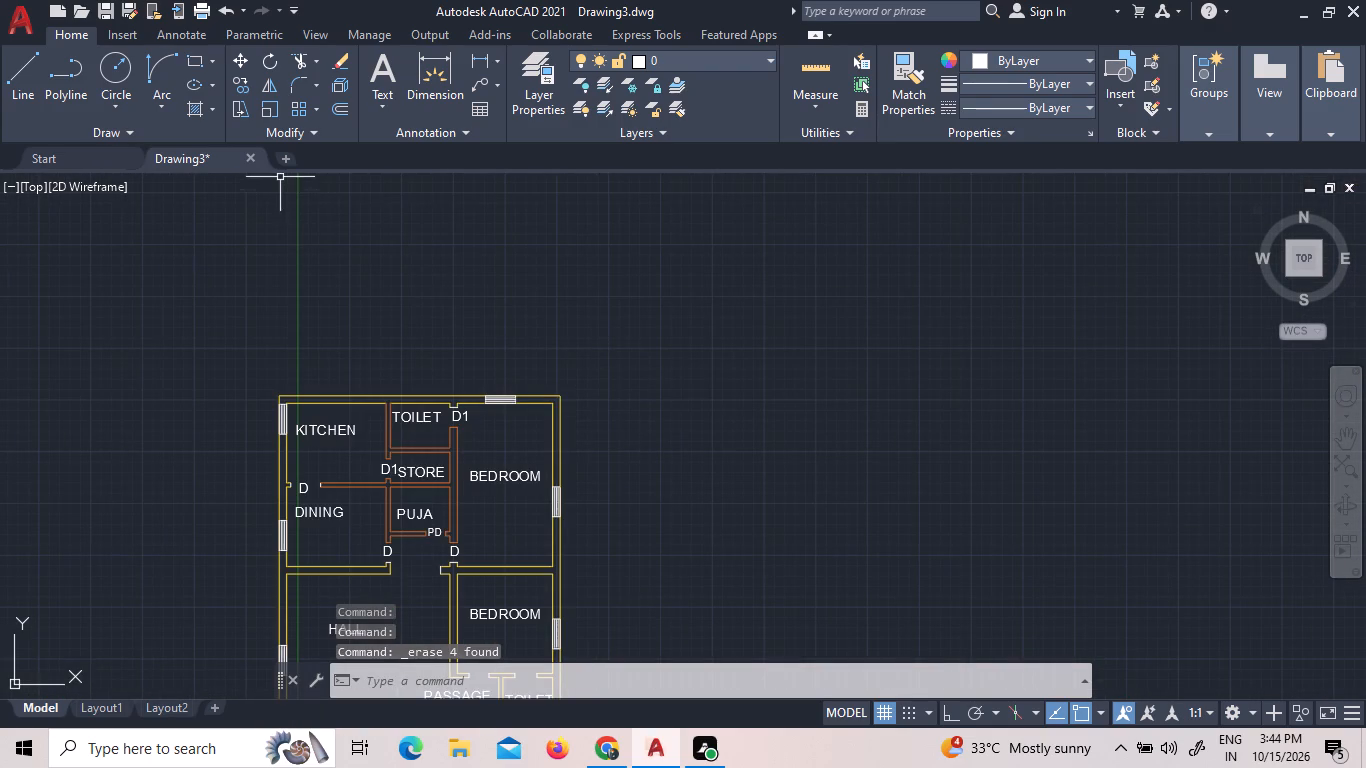
left_click(197, 64)
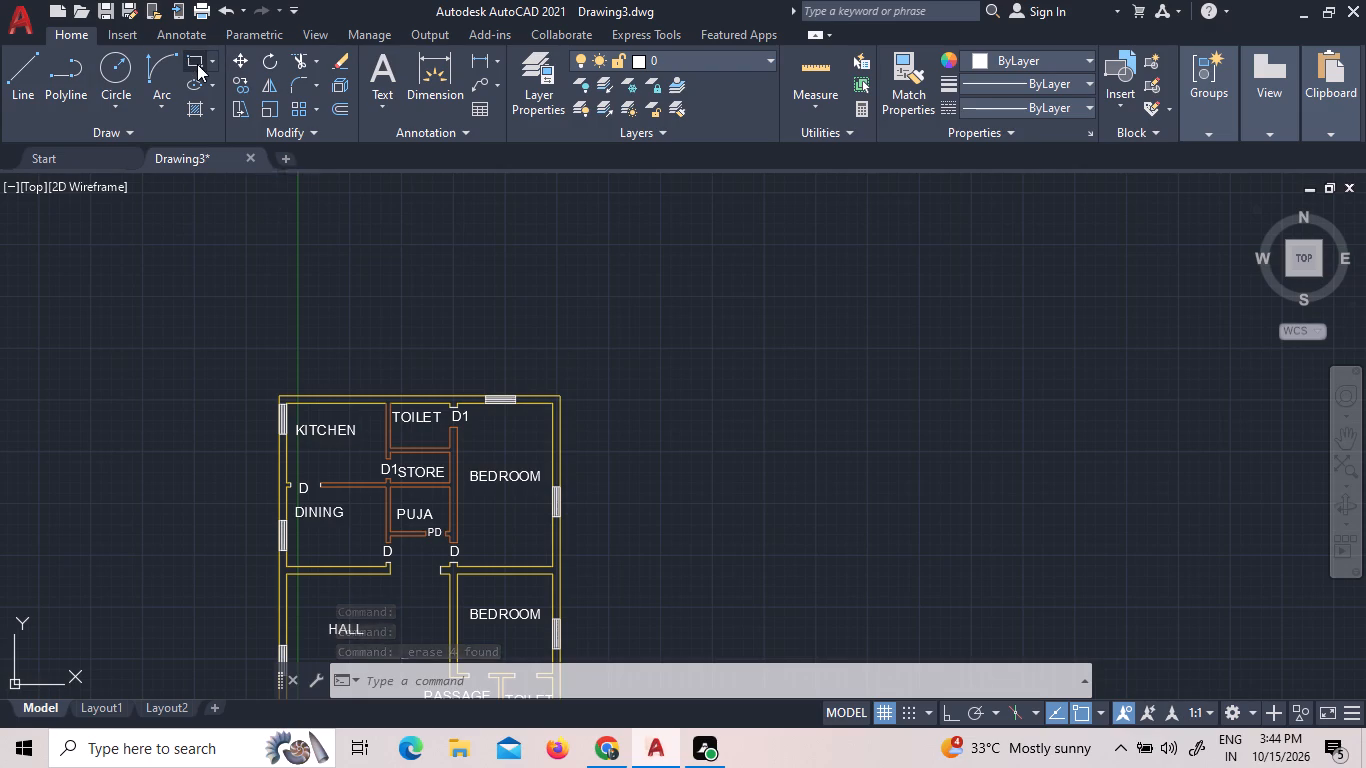
left_click(619, 271)
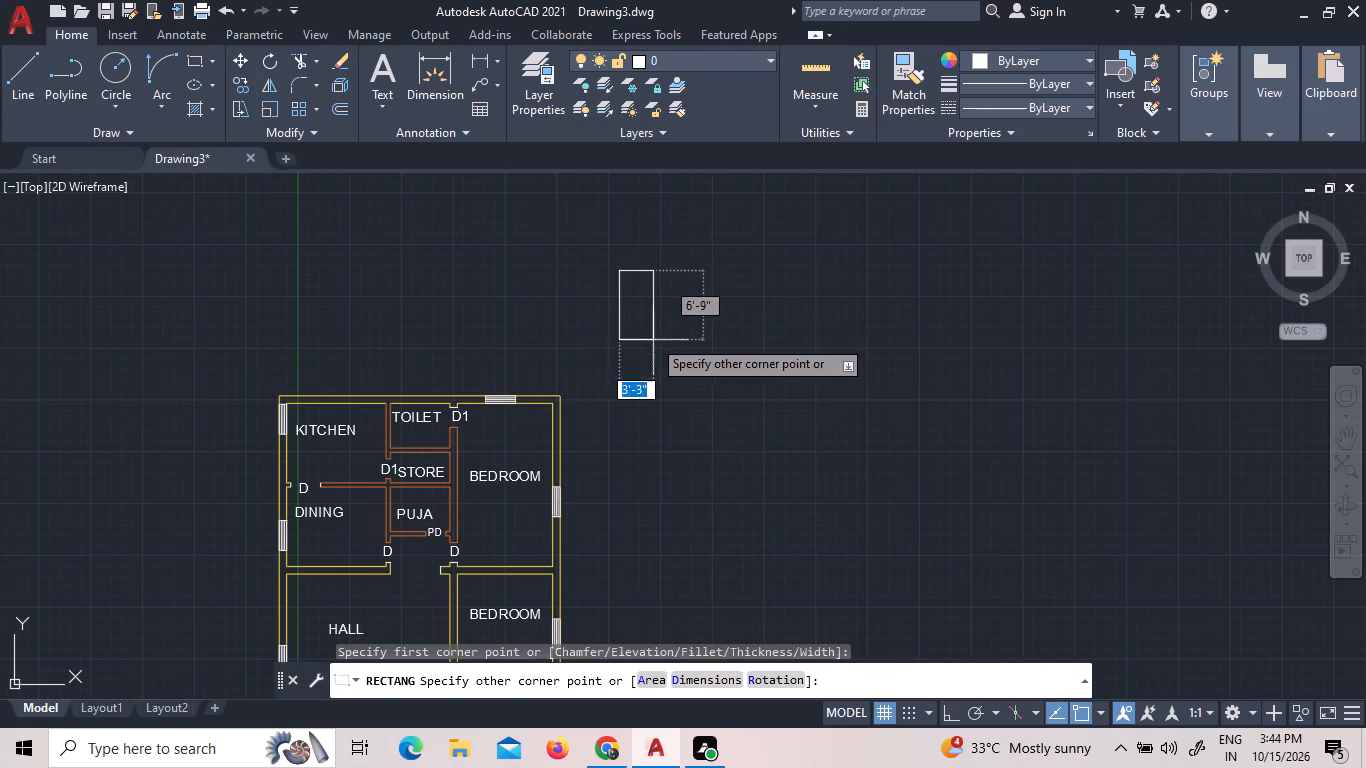
left_click(709, 690)
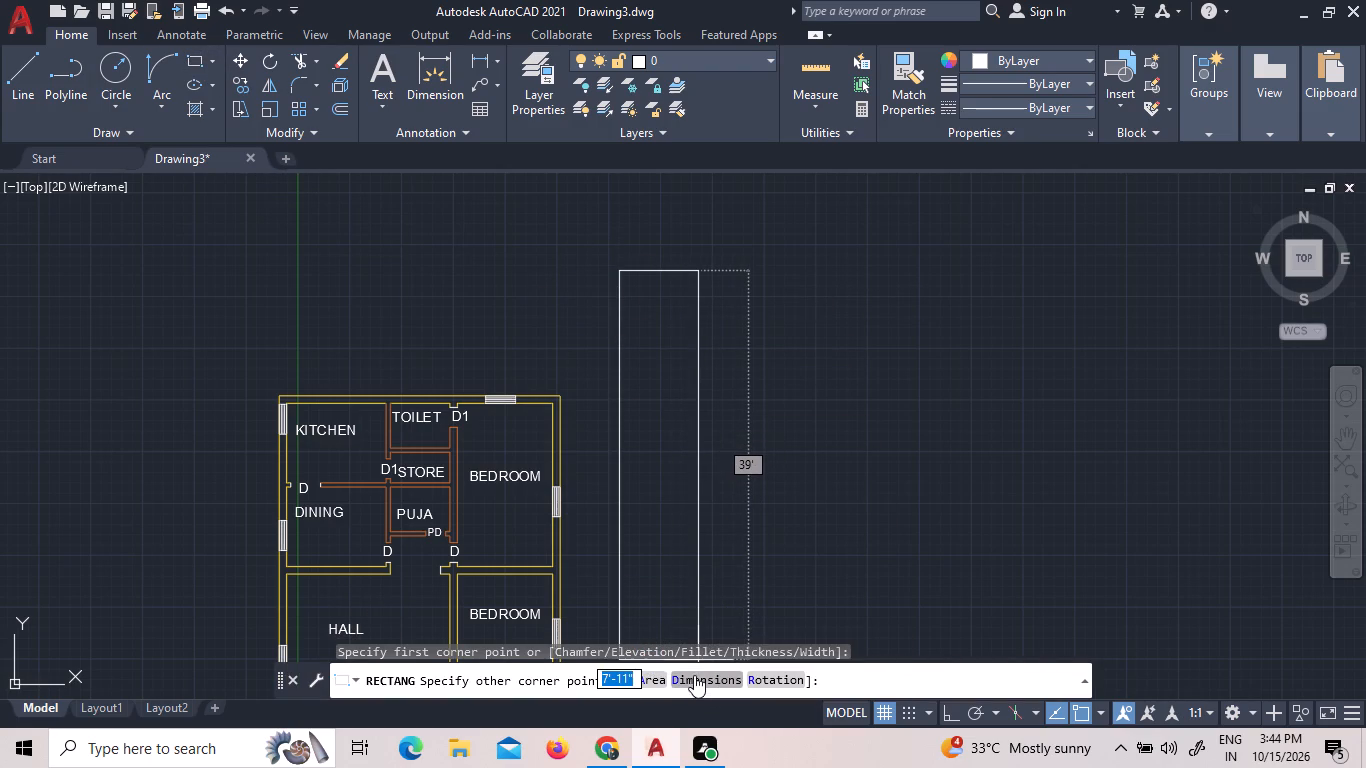
left_click(694, 675)
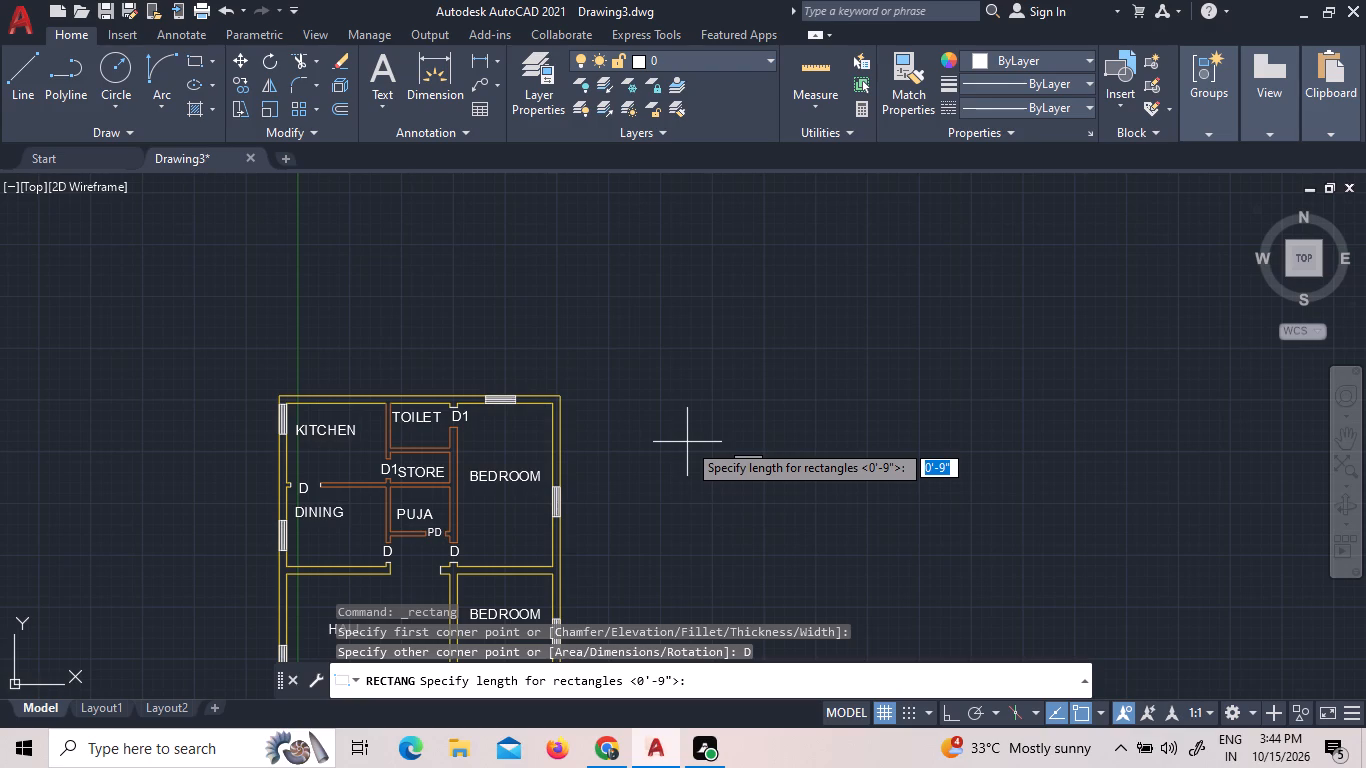
key("5")
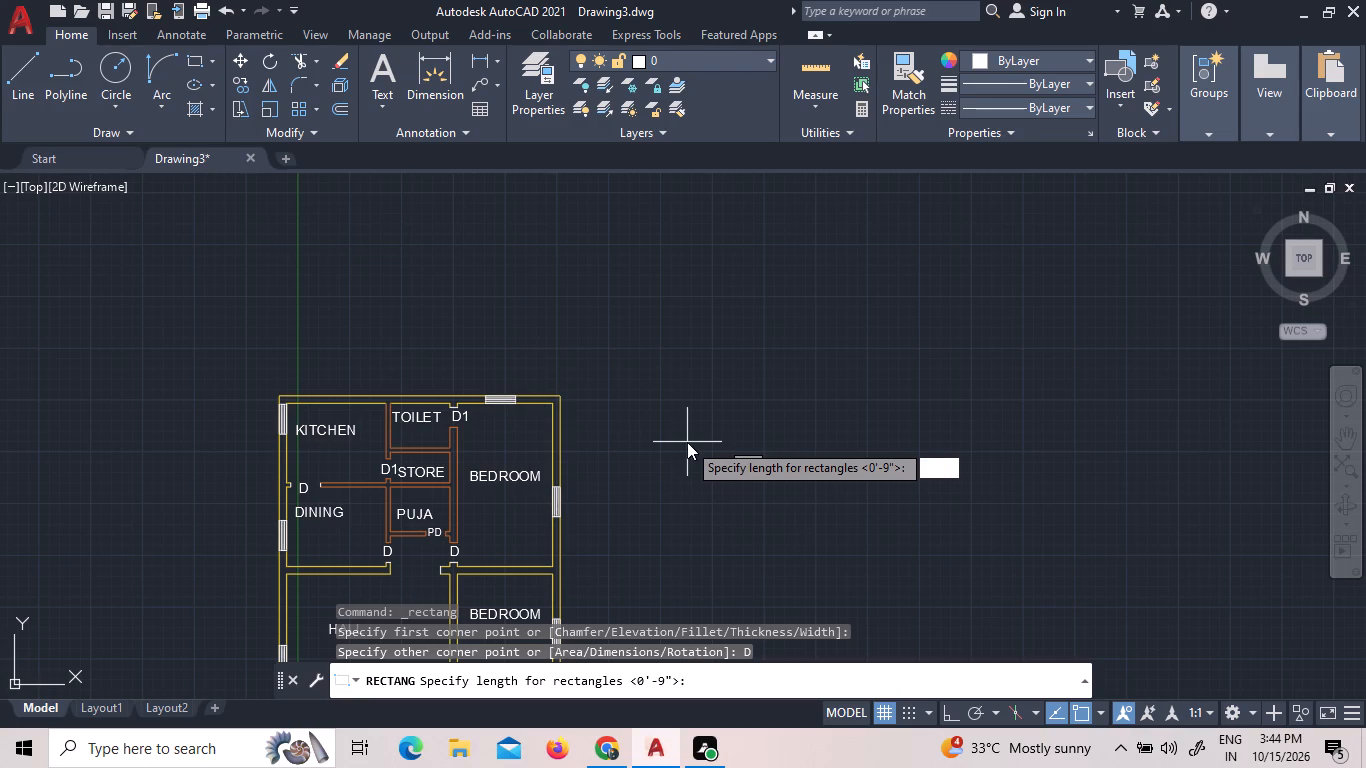
key("shift+quotedbl")
key("Return")
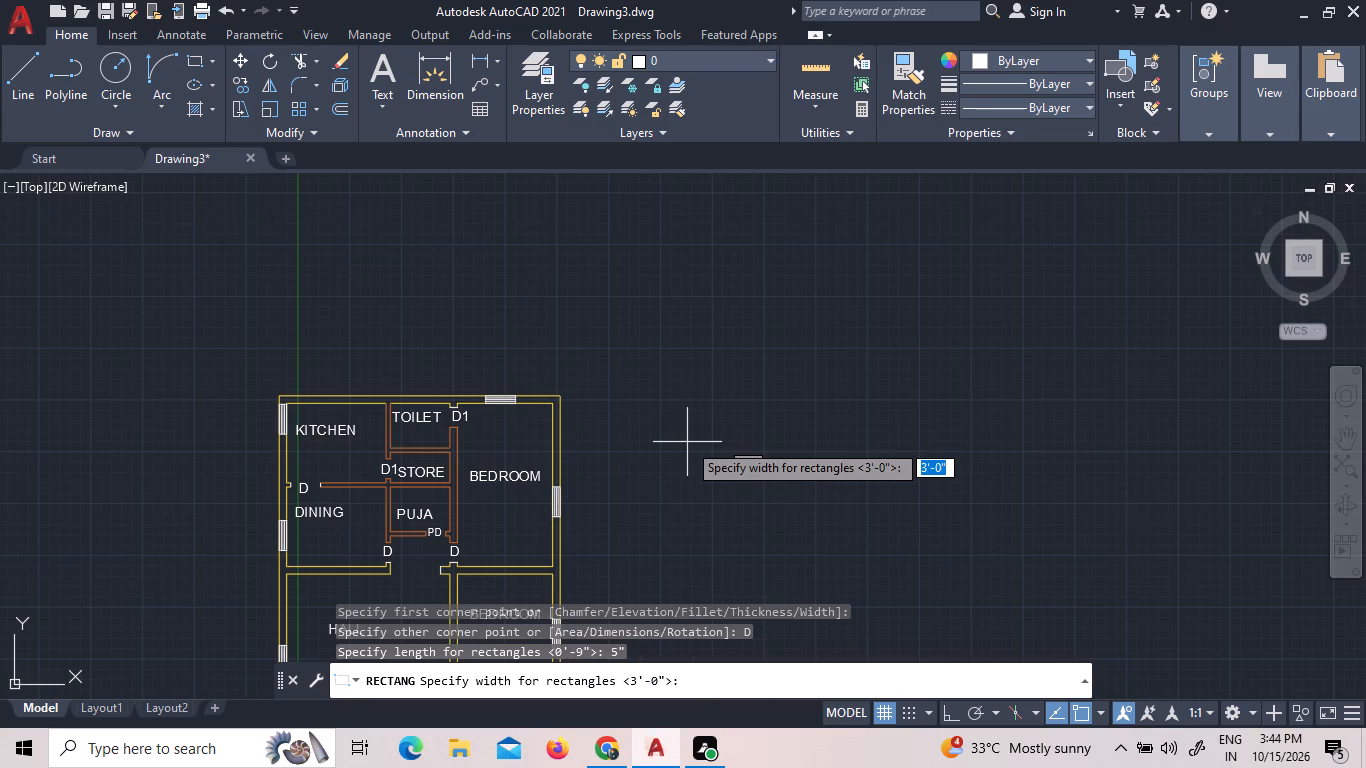
type("1'")
key("Return")
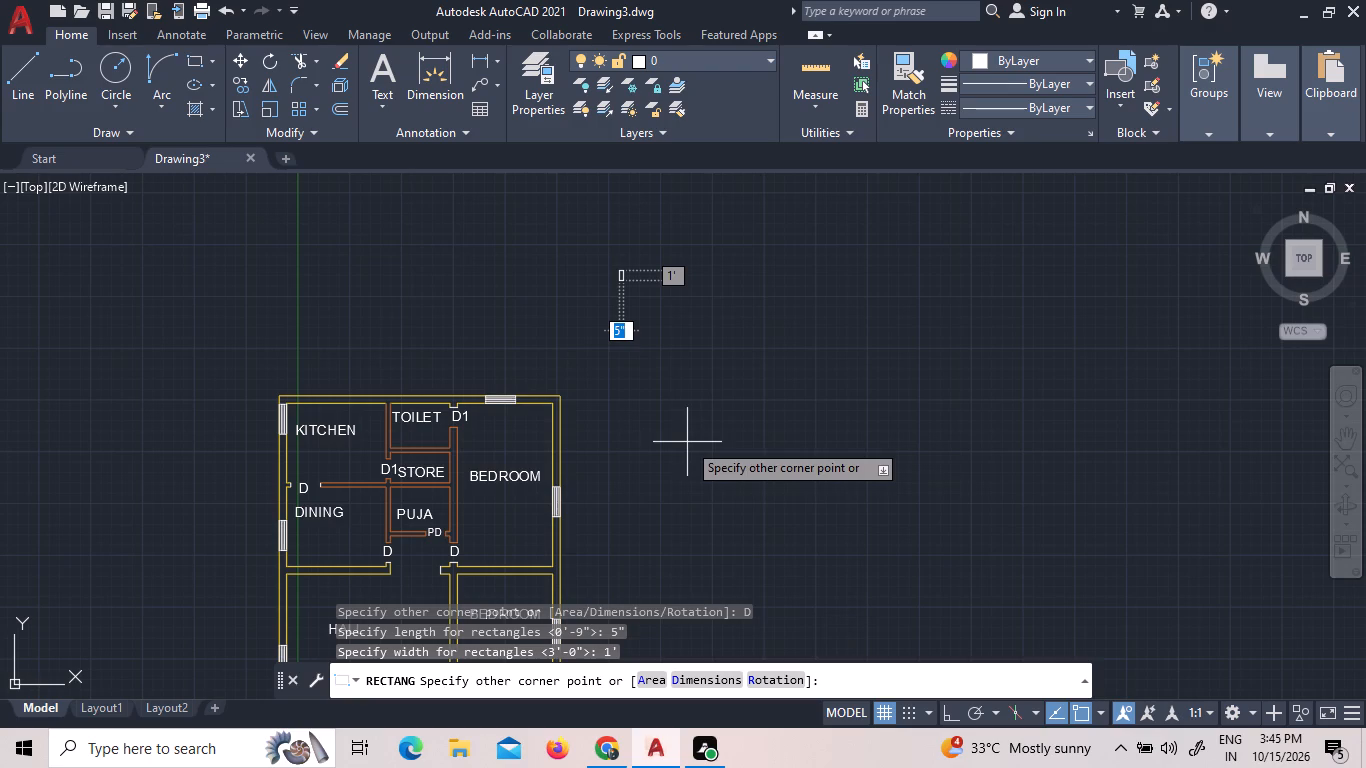
left_click(737, 313)
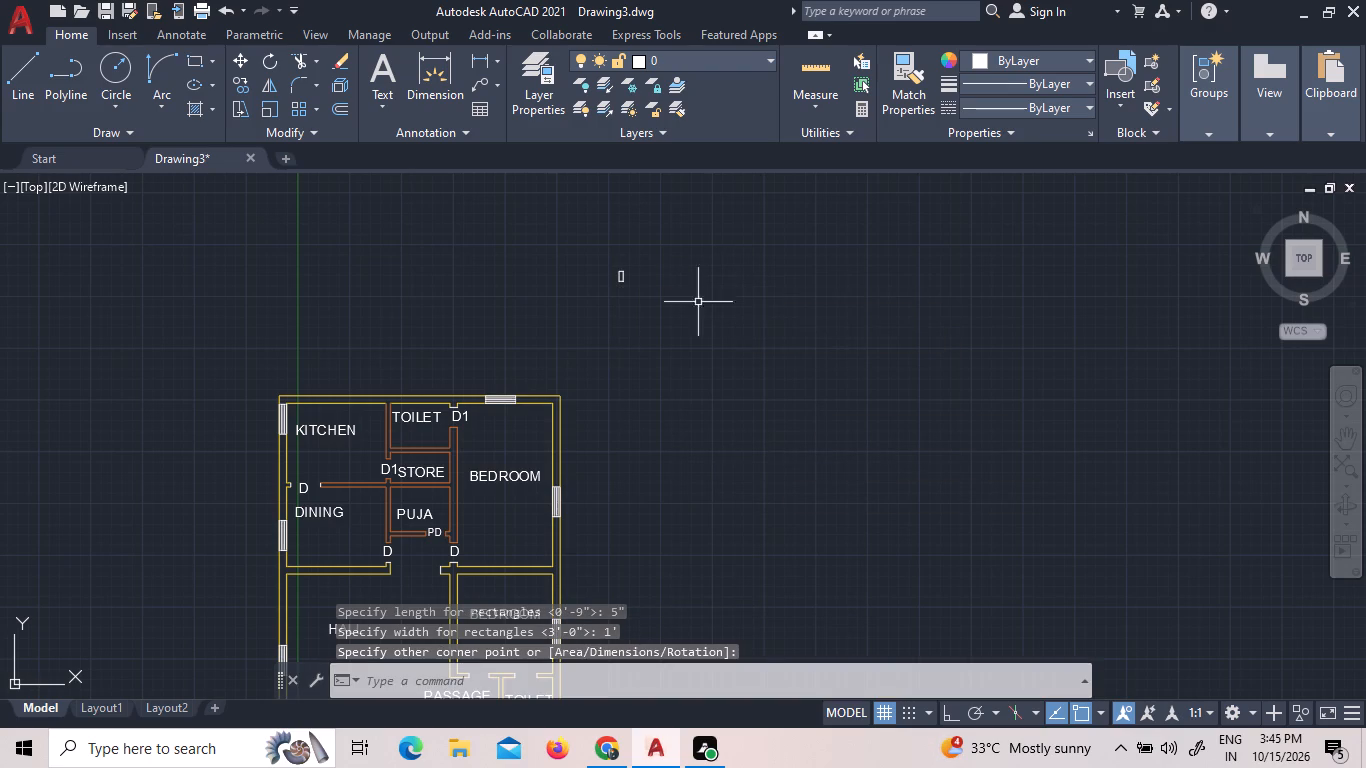
Draw a lengthwise centre line through the 5" by 1' rectangle, joining the midpoints of its short sides.
scroll(615, 262, "up", 5)
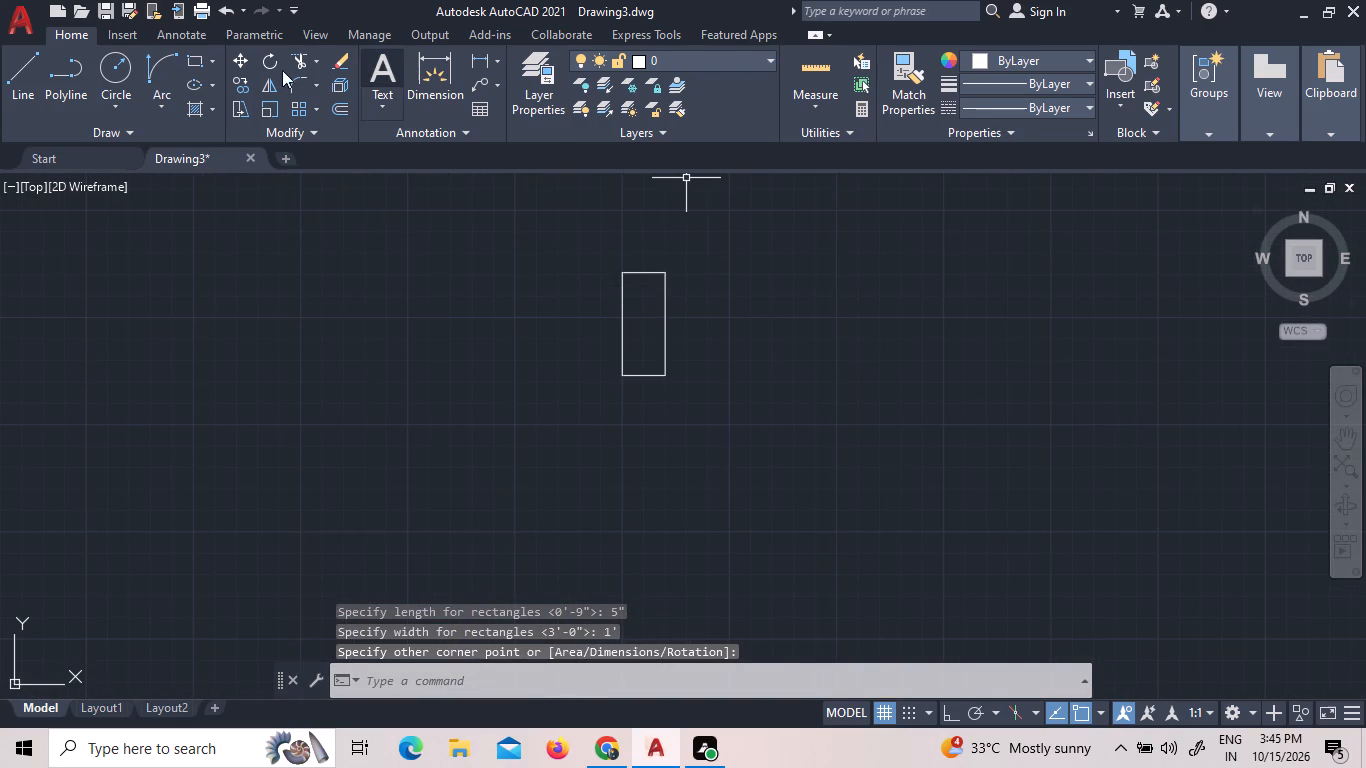
left_click(37, 86)
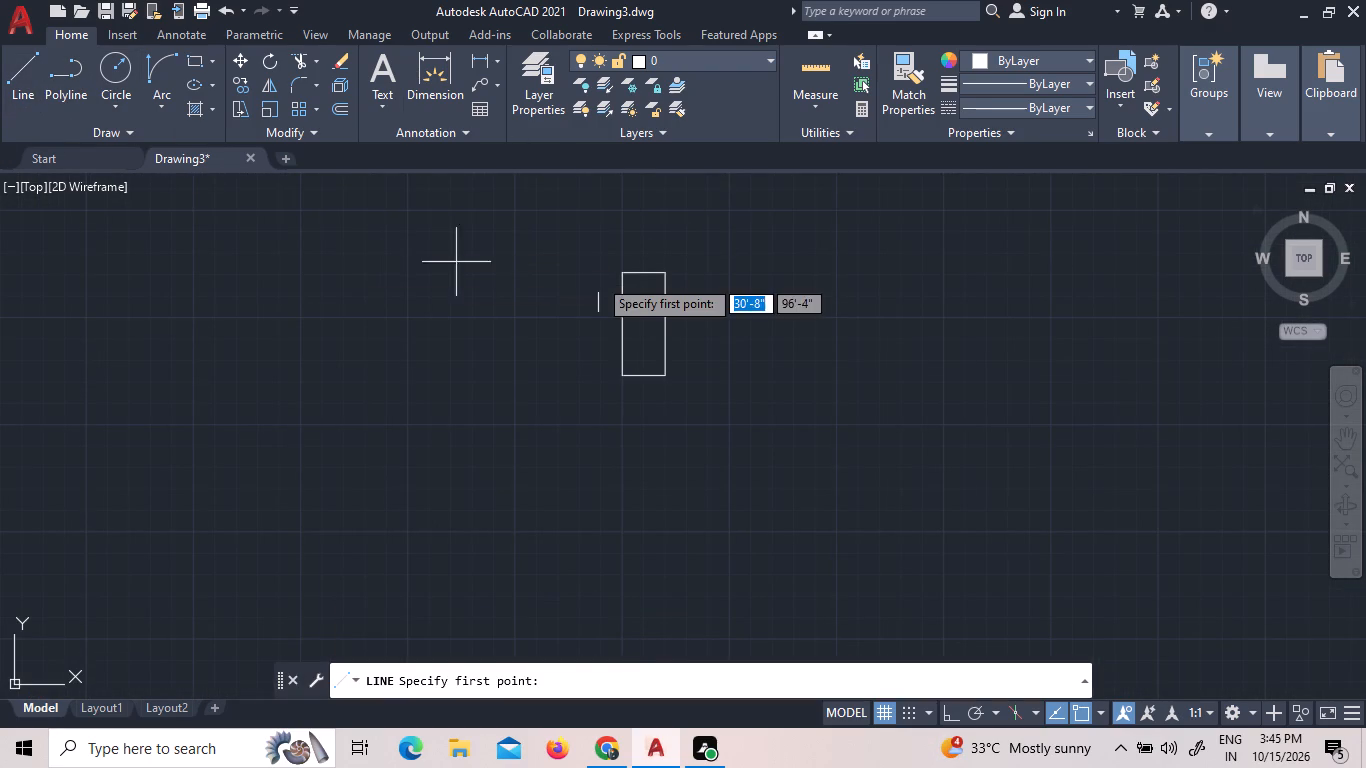
left_click(649, 269)
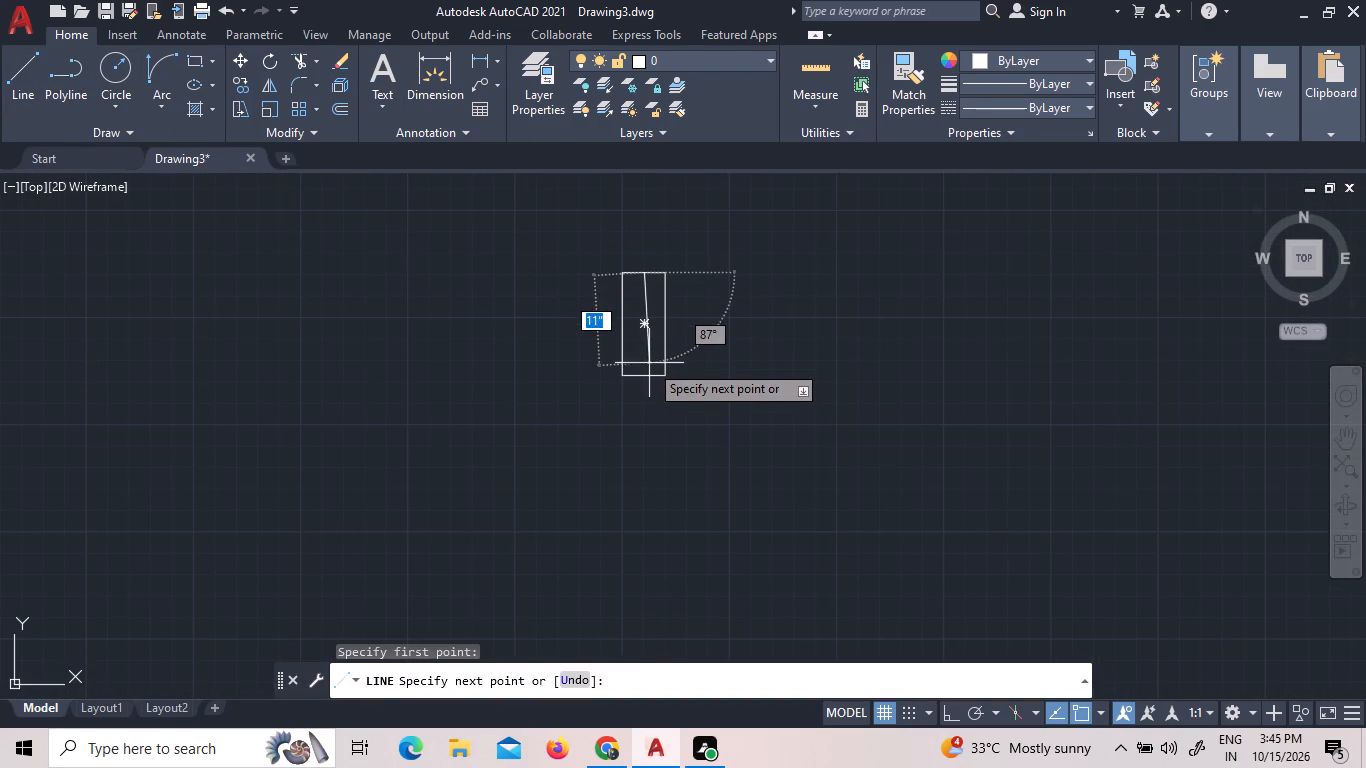
left_click(646, 374)
right_click(655, 364)
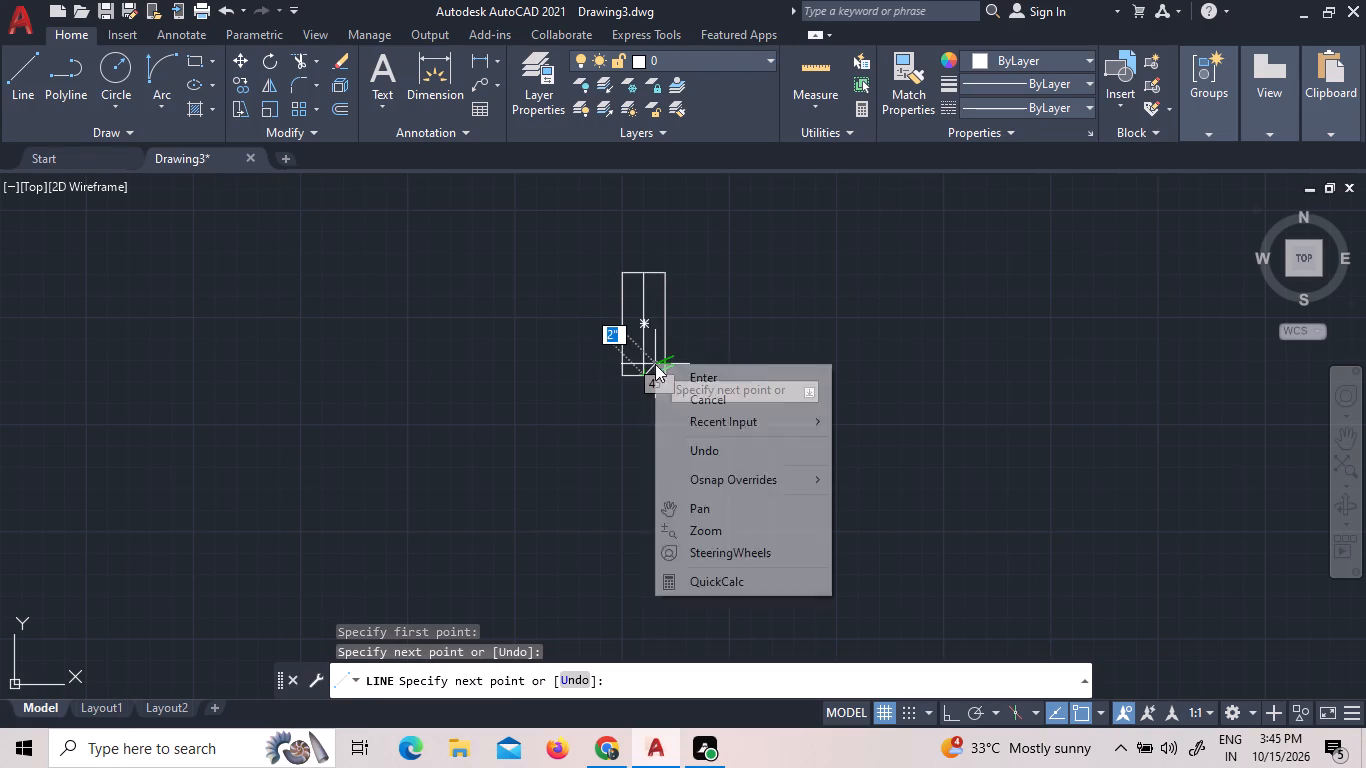
left_click(677, 378)
Copy the 5" by 1' opening symbol about 16'-2" straight down to the empty space beside the rear bedroom.
left_click(688, 384)
left_click(521, 209)
right_click(541, 228)
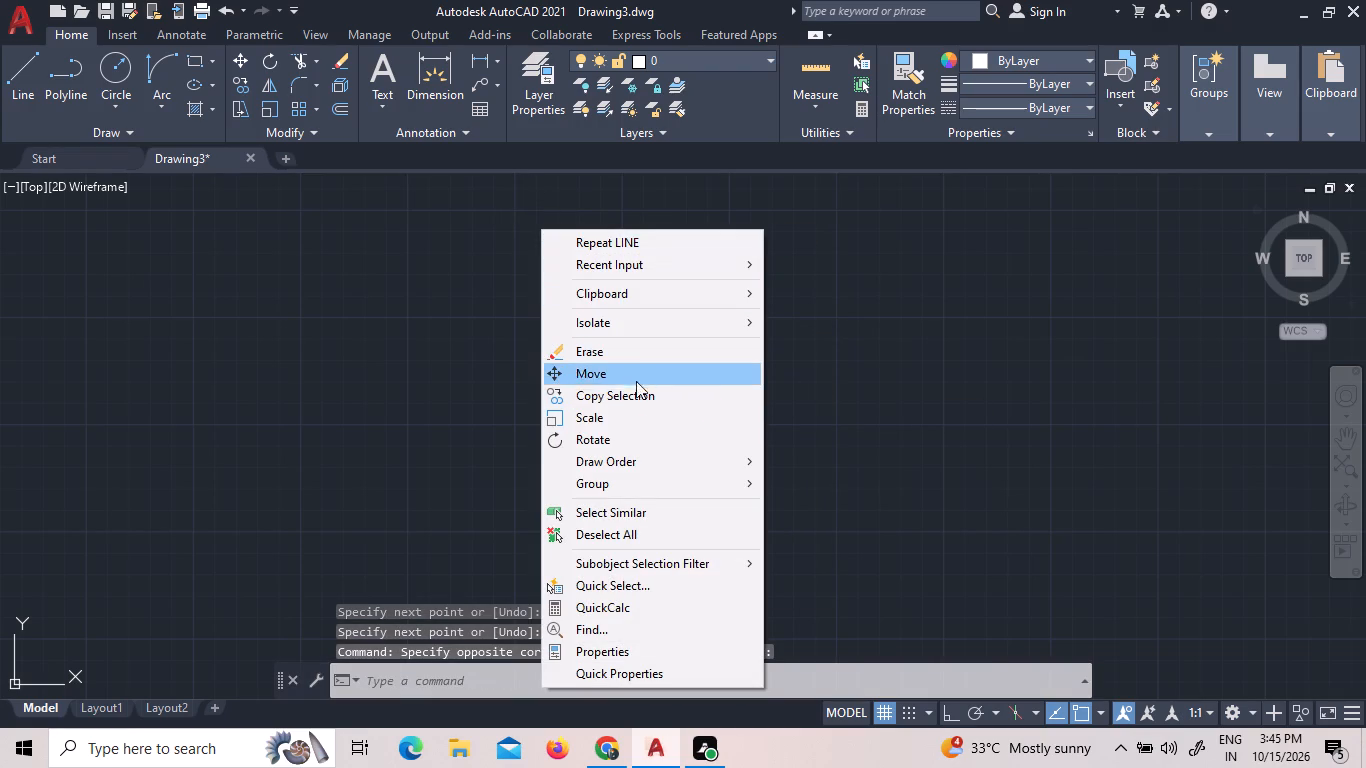
left_click(636, 396)
left_click(640, 390)
scroll(649, 442, "down", 4)
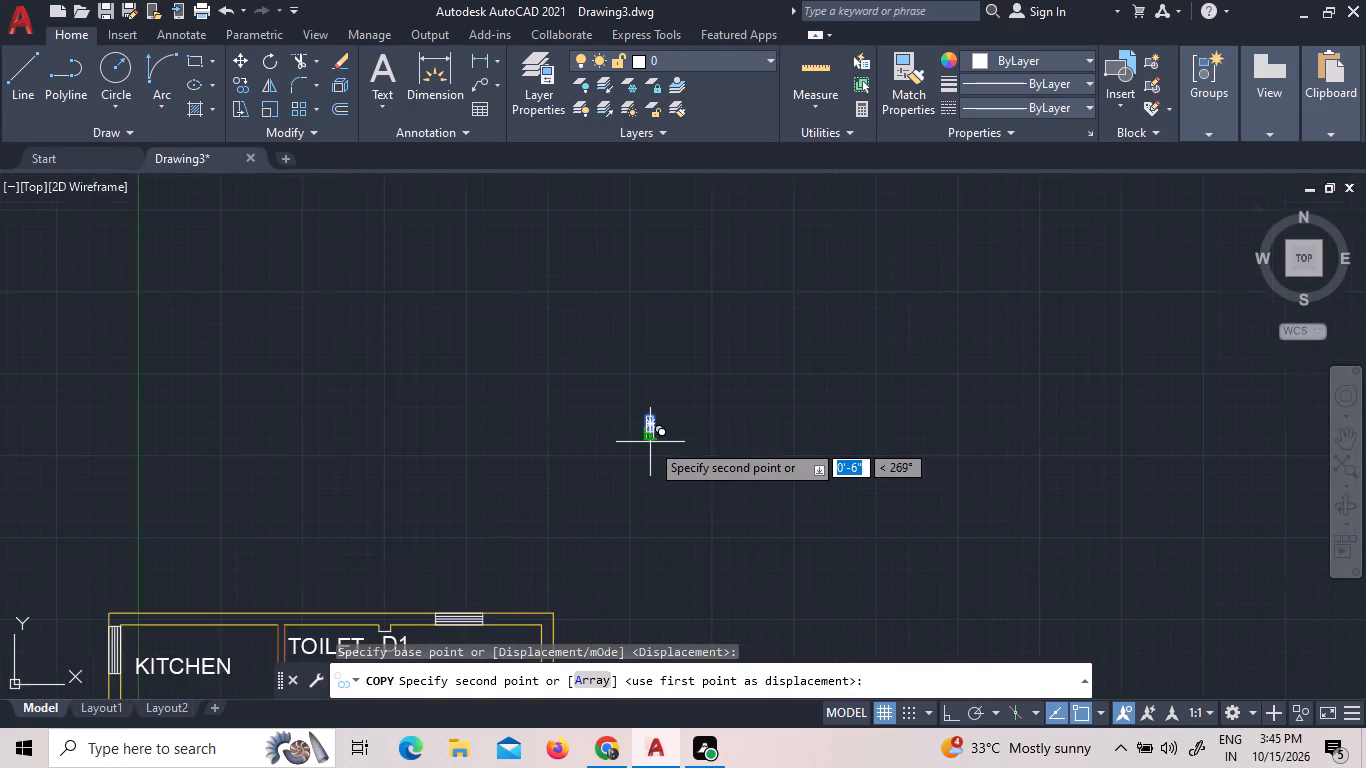
scroll(650, 442, "down", 3)
left_click(650, 503)
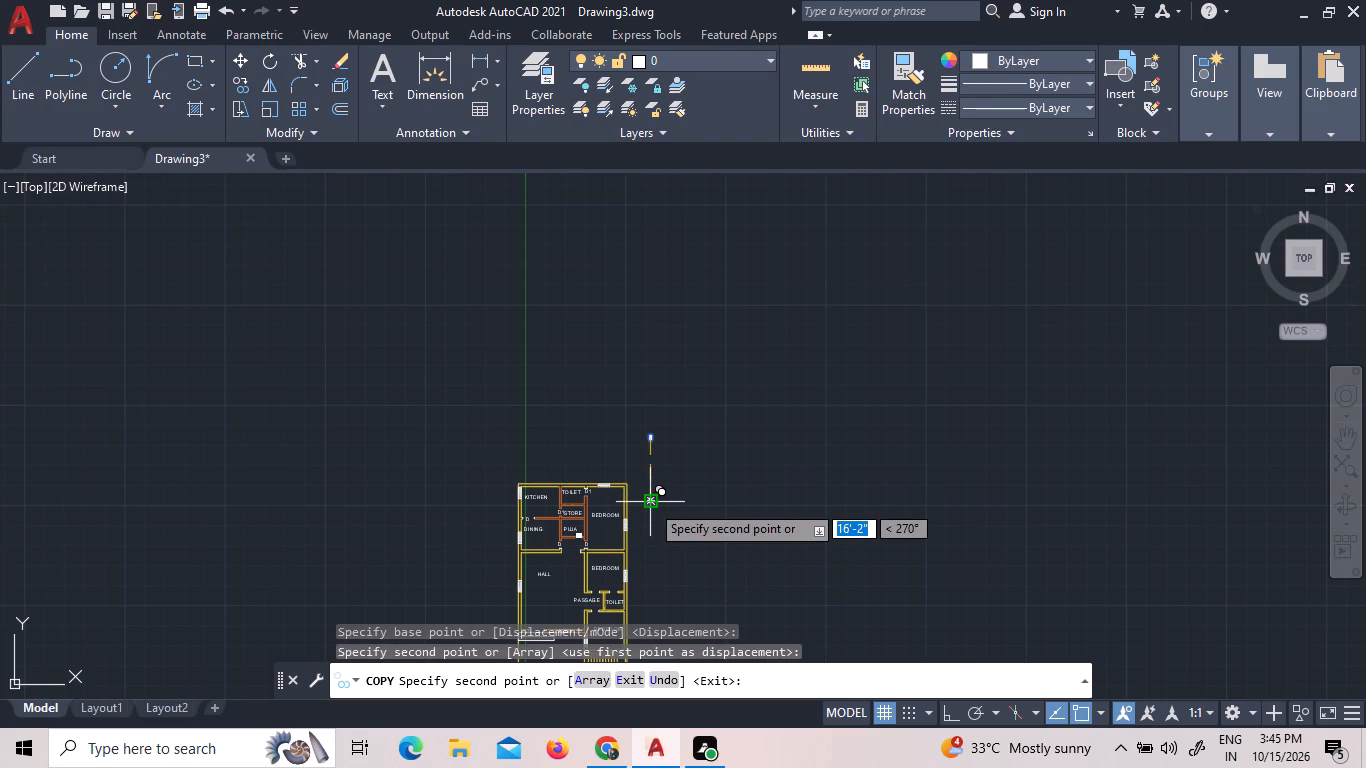
right_click(653, 503)
left_click(791, 219)
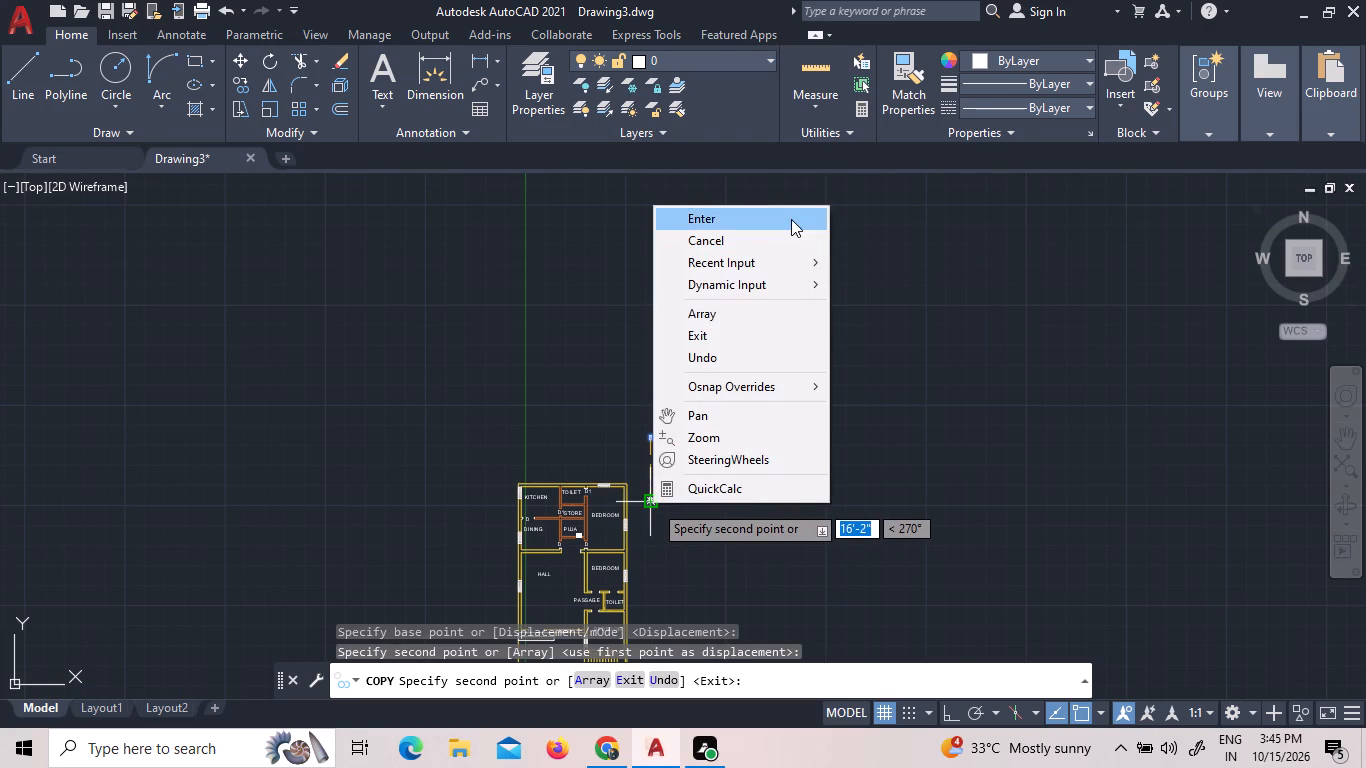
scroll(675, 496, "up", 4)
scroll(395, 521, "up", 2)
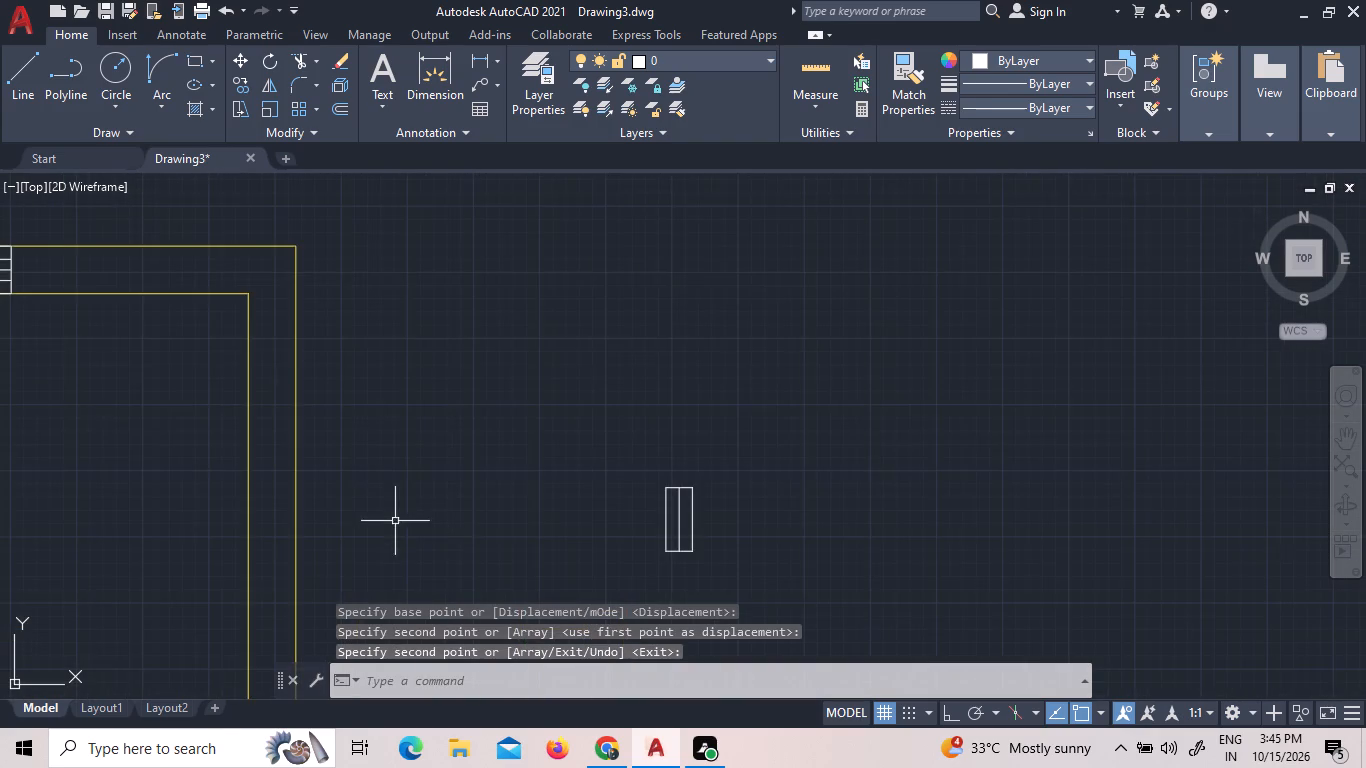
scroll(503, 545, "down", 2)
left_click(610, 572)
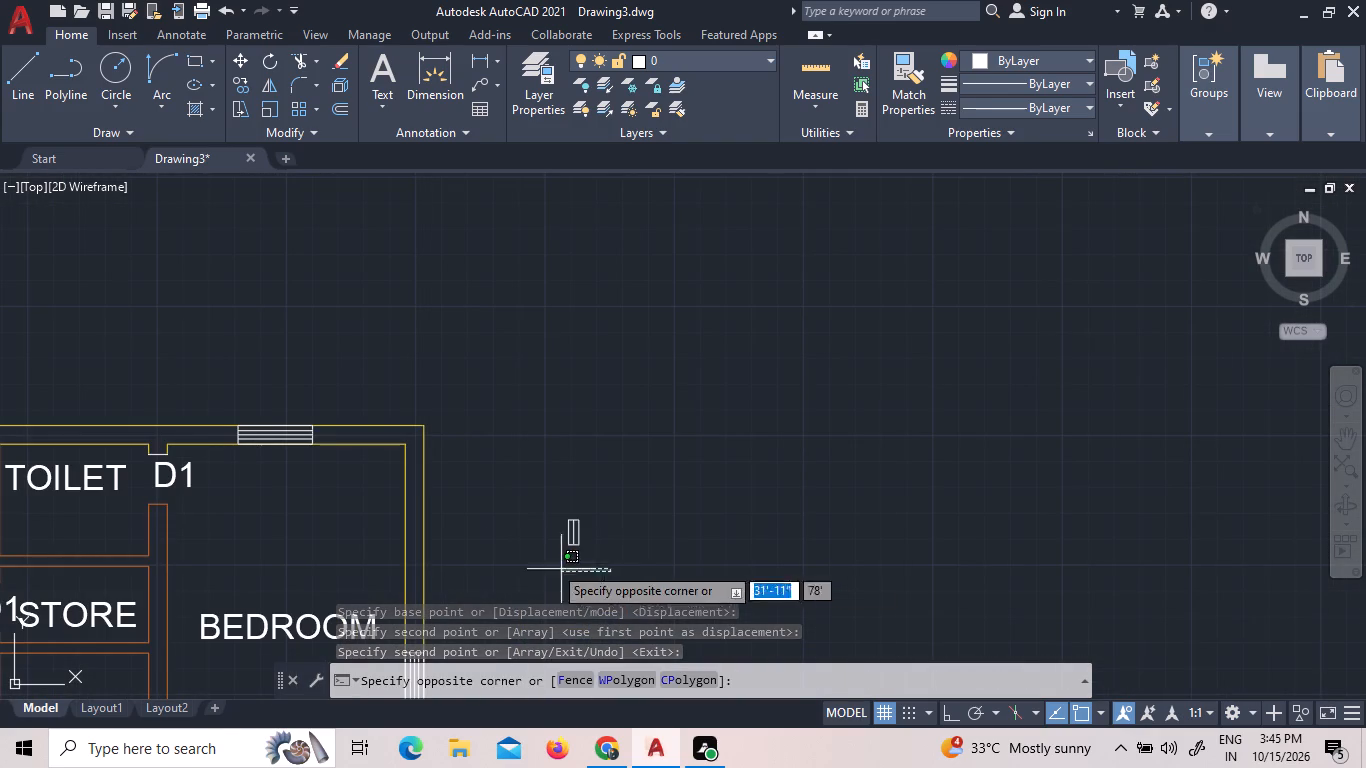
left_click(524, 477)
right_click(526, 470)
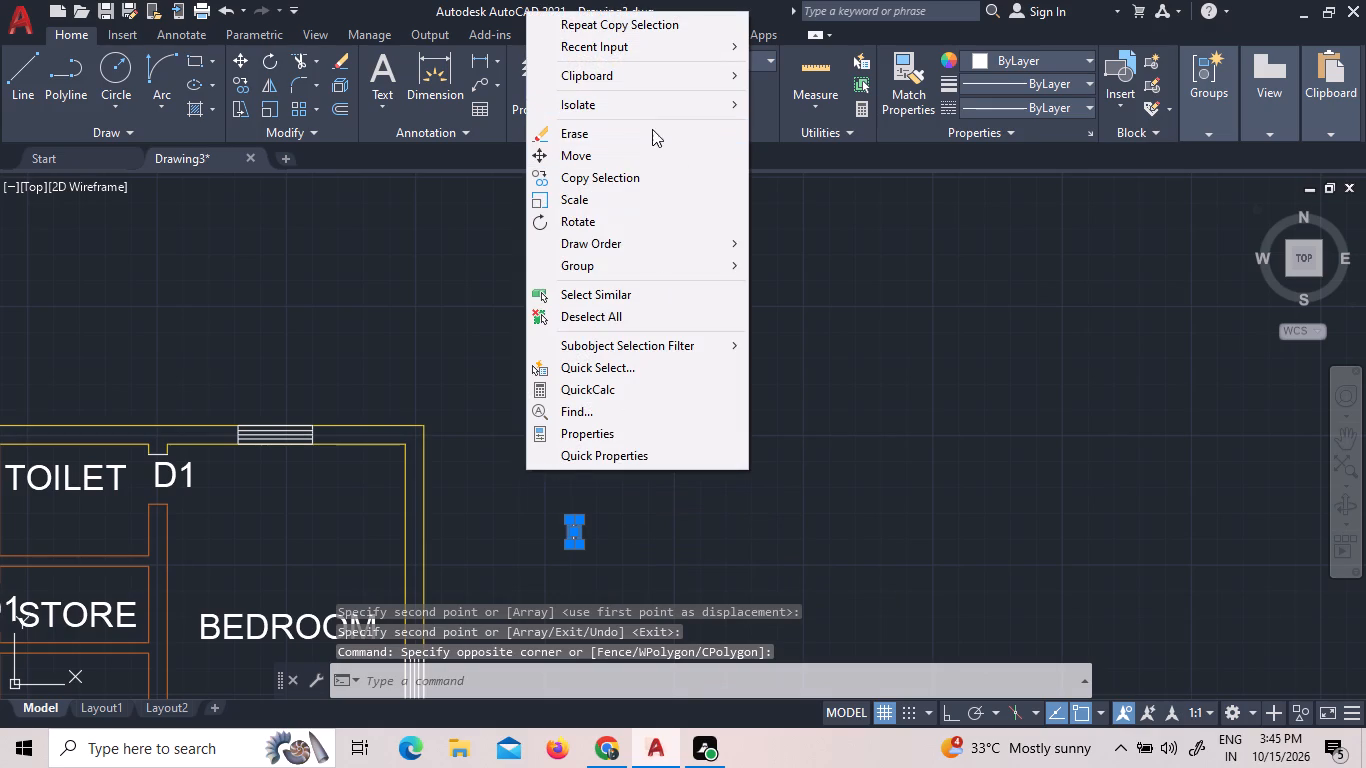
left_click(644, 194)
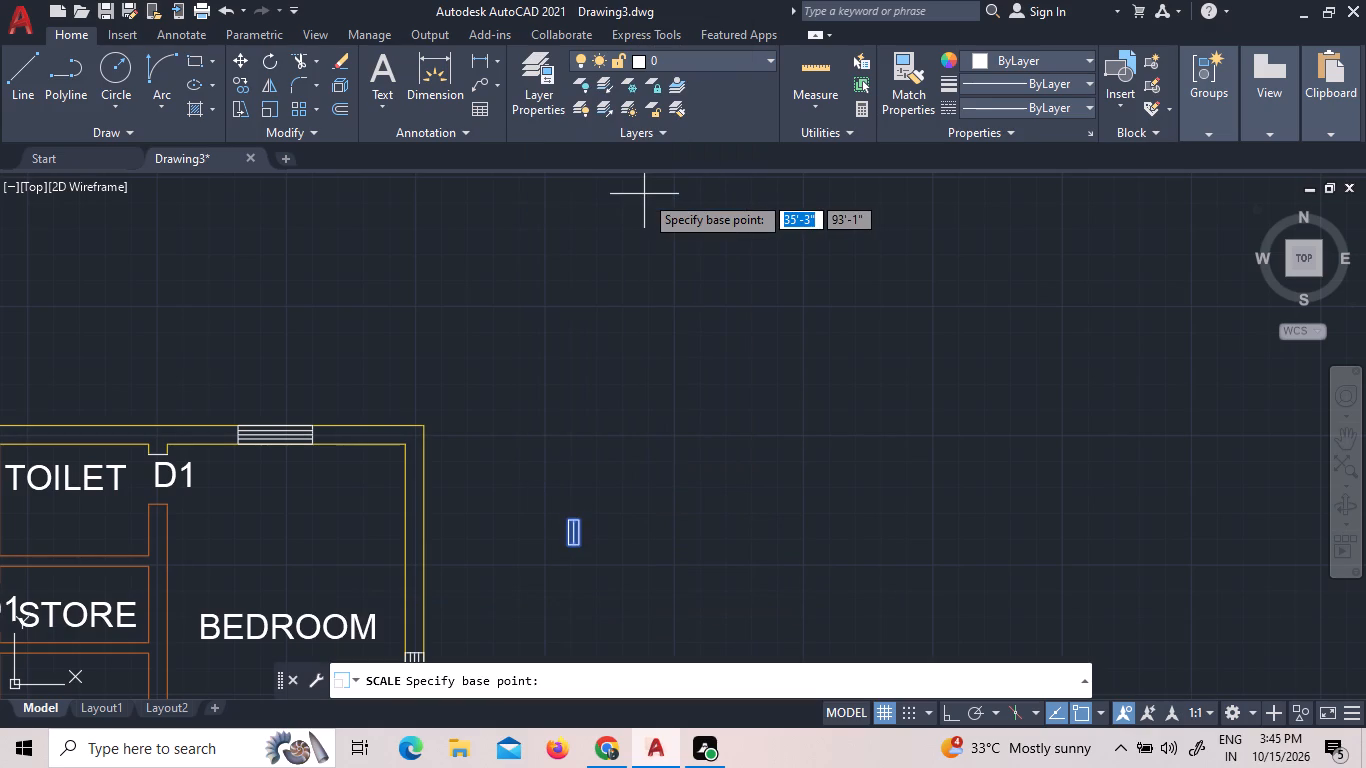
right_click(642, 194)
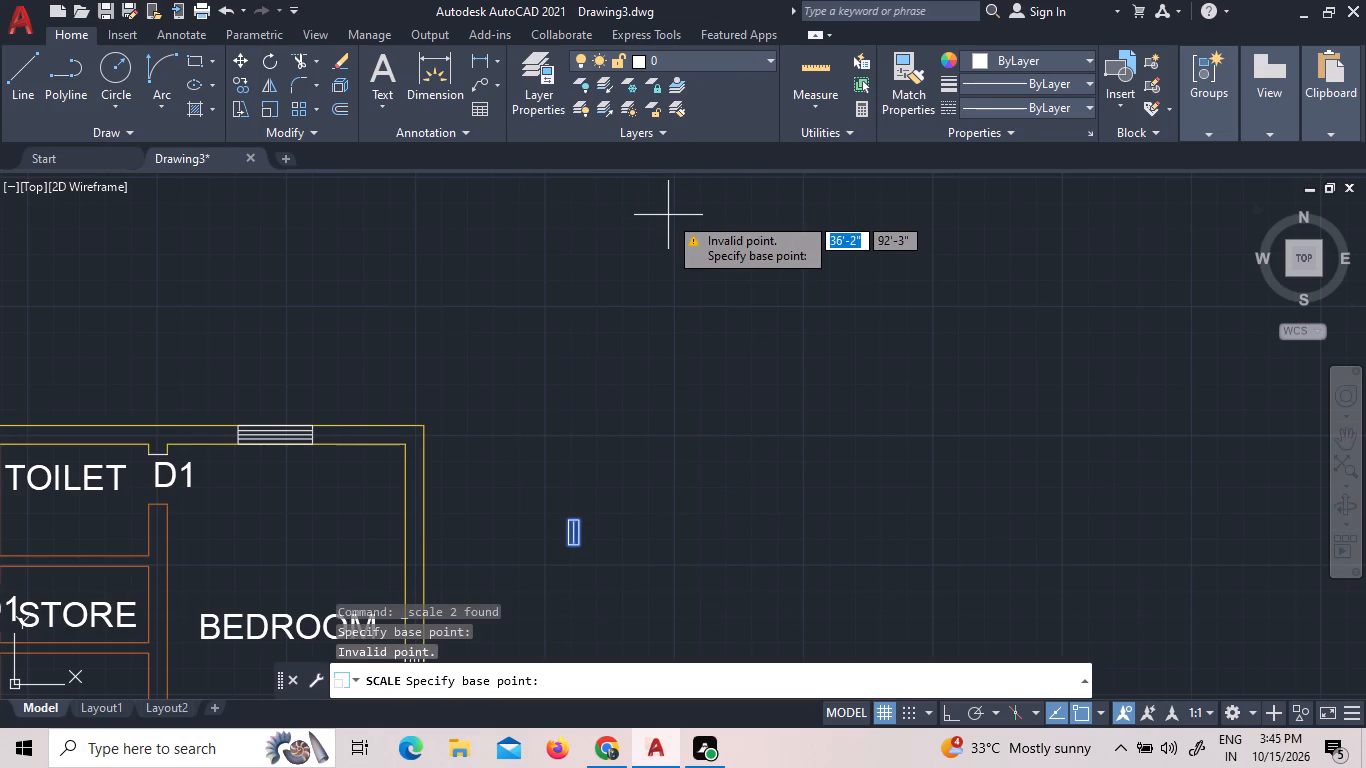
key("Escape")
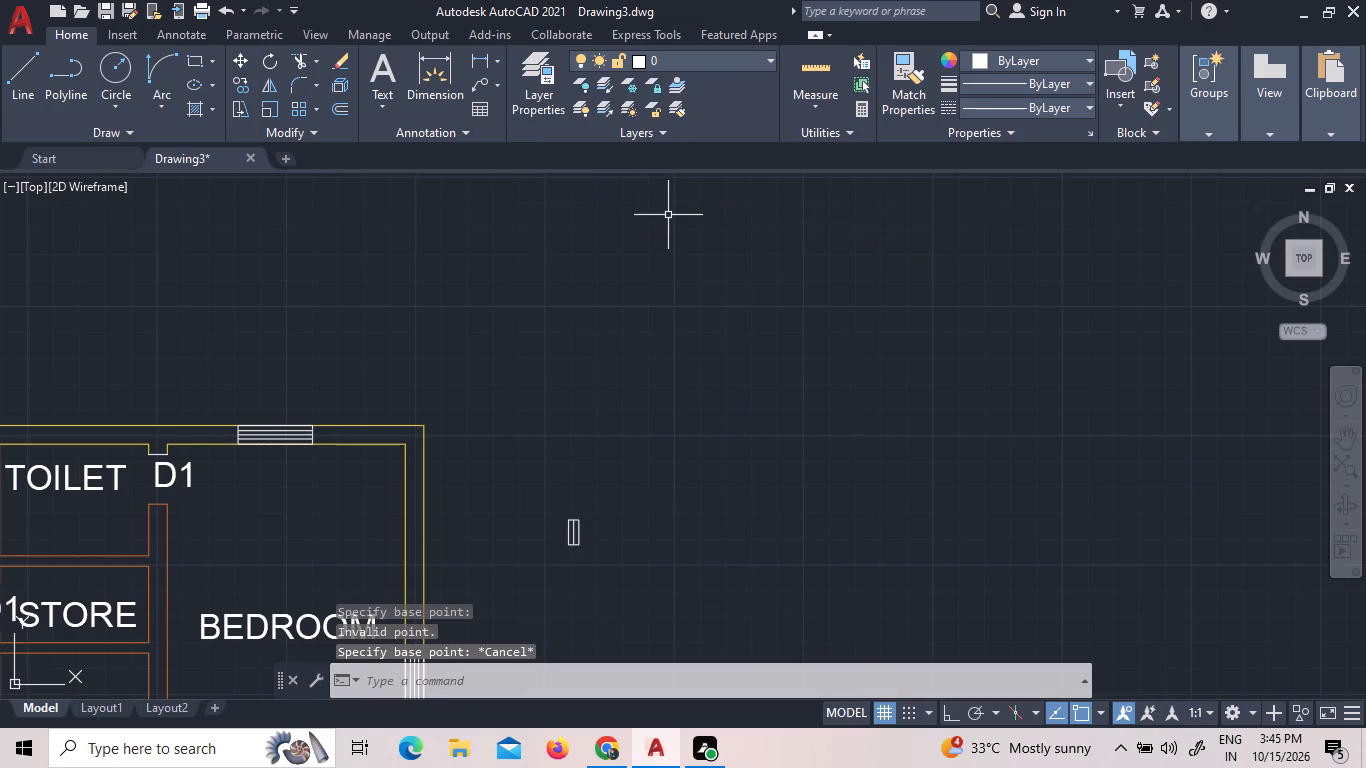
Rotate the copied opening symbol beside the rear bedroom a quarter turn counterclockwise about its lower right corner so it lies horizontally.
left_click(617, 581)
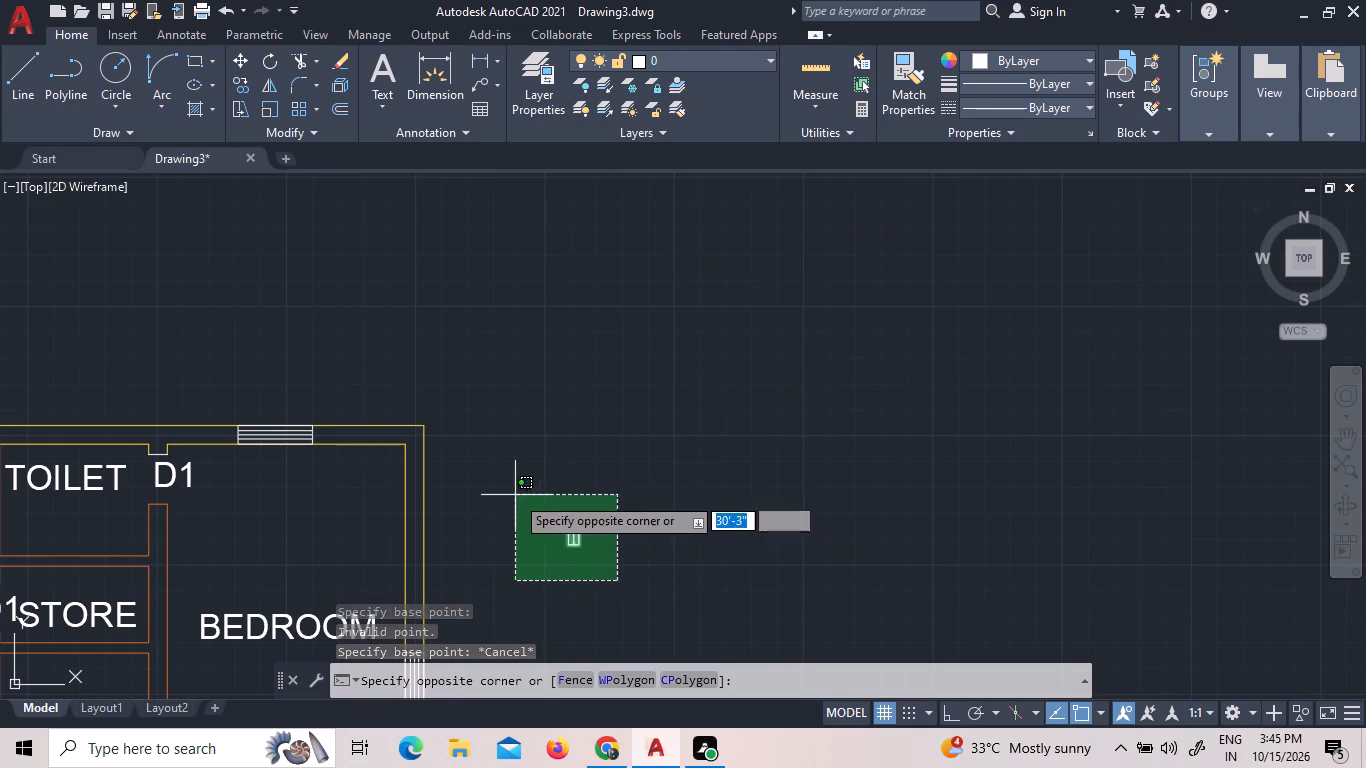
left_click(515, 495)
right_click(535, 452)
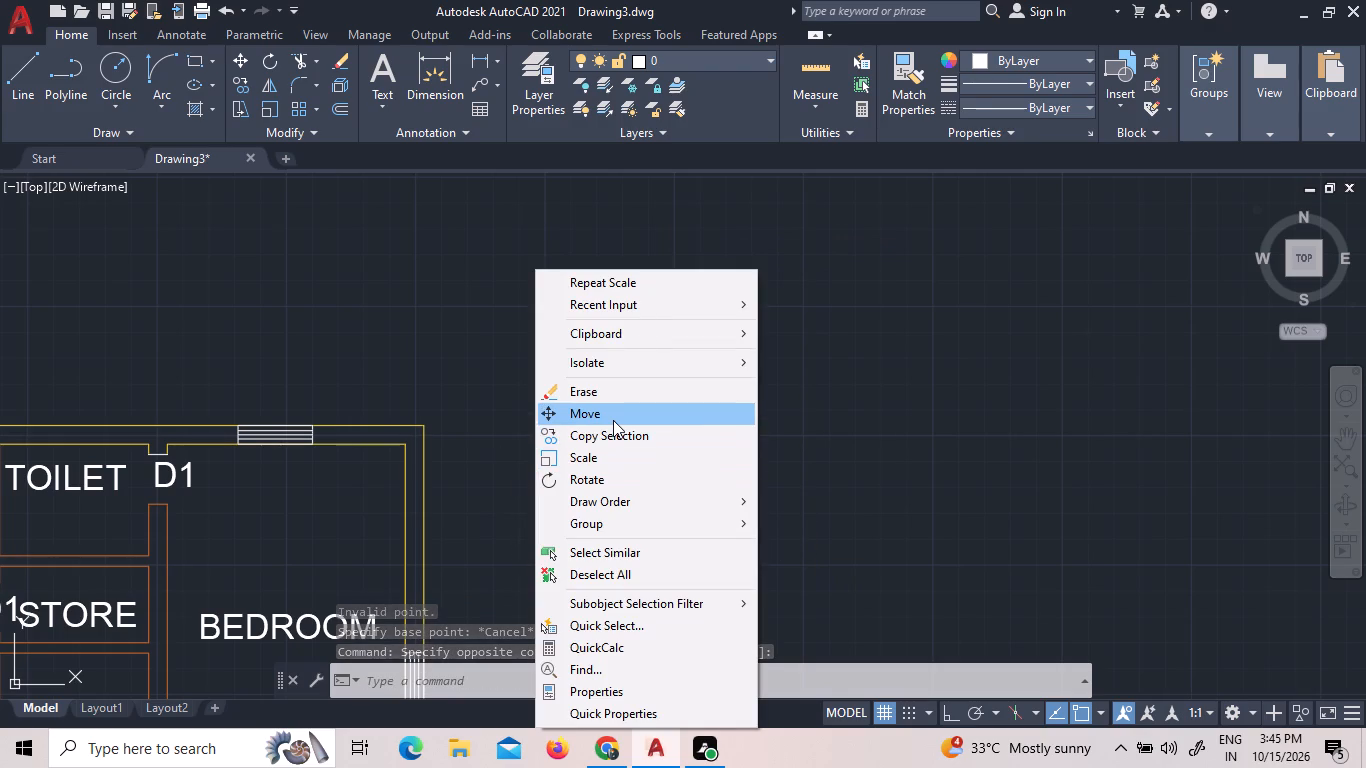
left_click(617, 481)
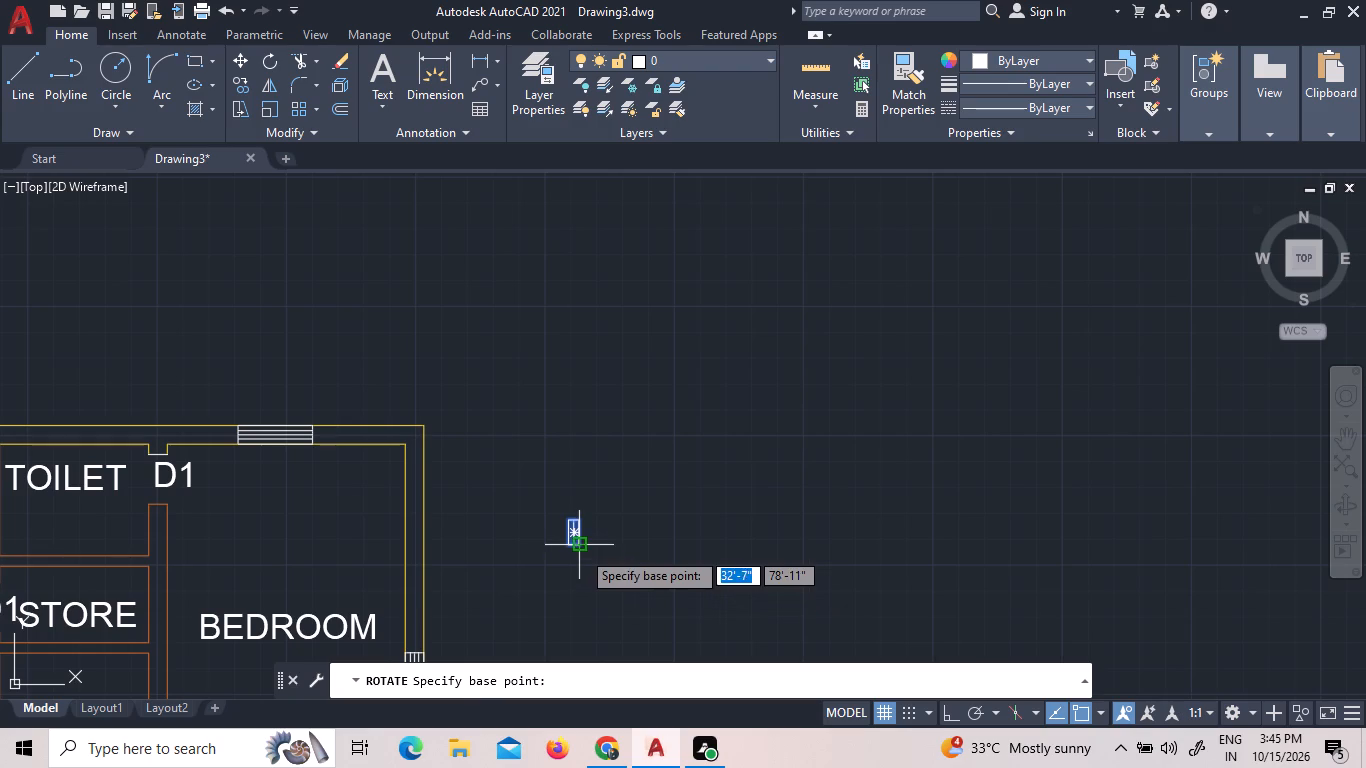
left_click(581, 550)
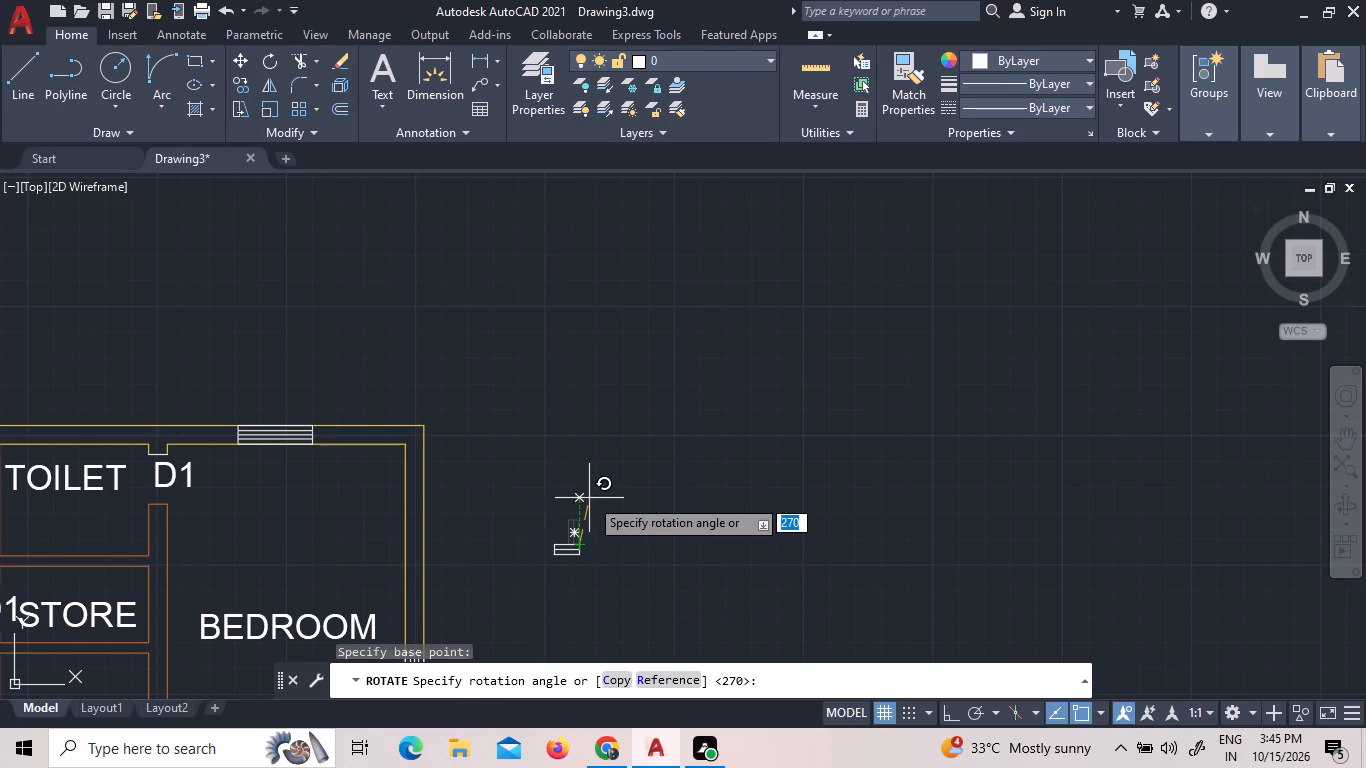
left_click(588, 494)
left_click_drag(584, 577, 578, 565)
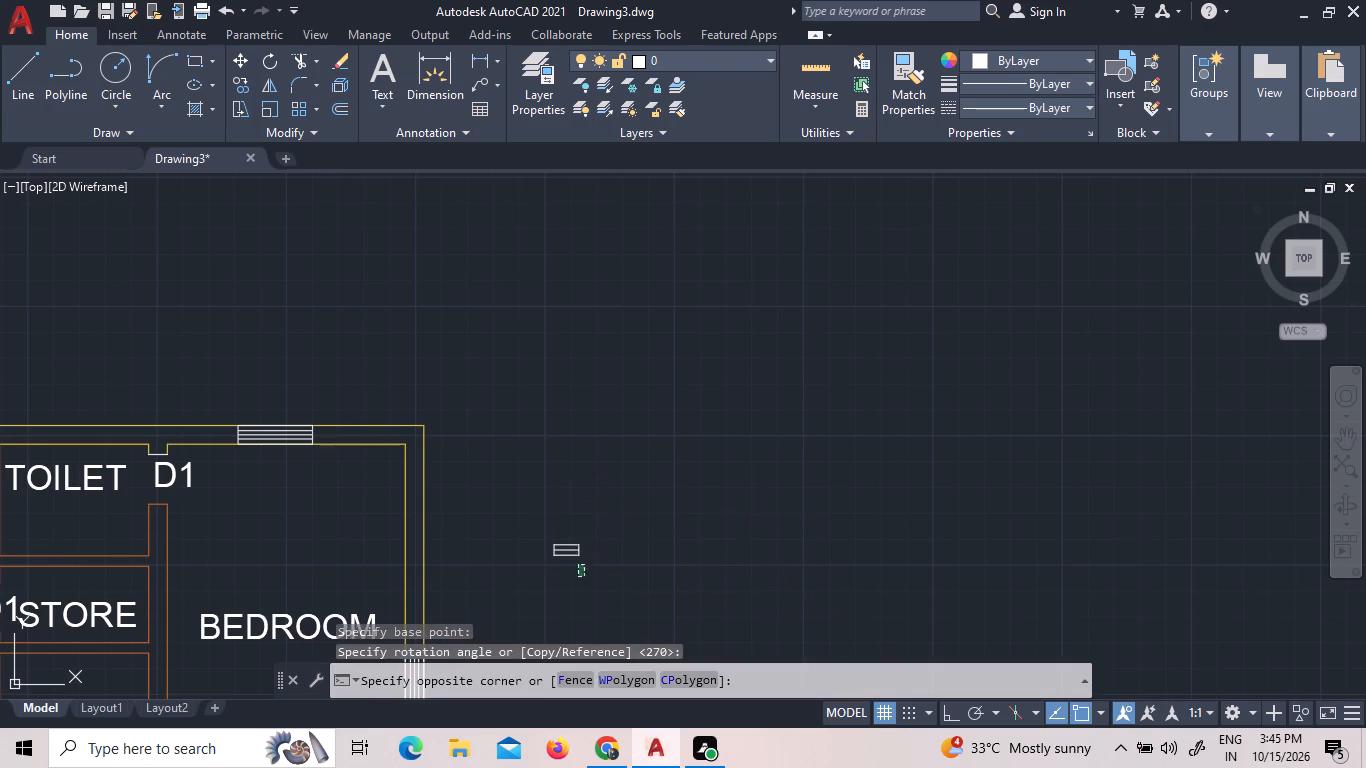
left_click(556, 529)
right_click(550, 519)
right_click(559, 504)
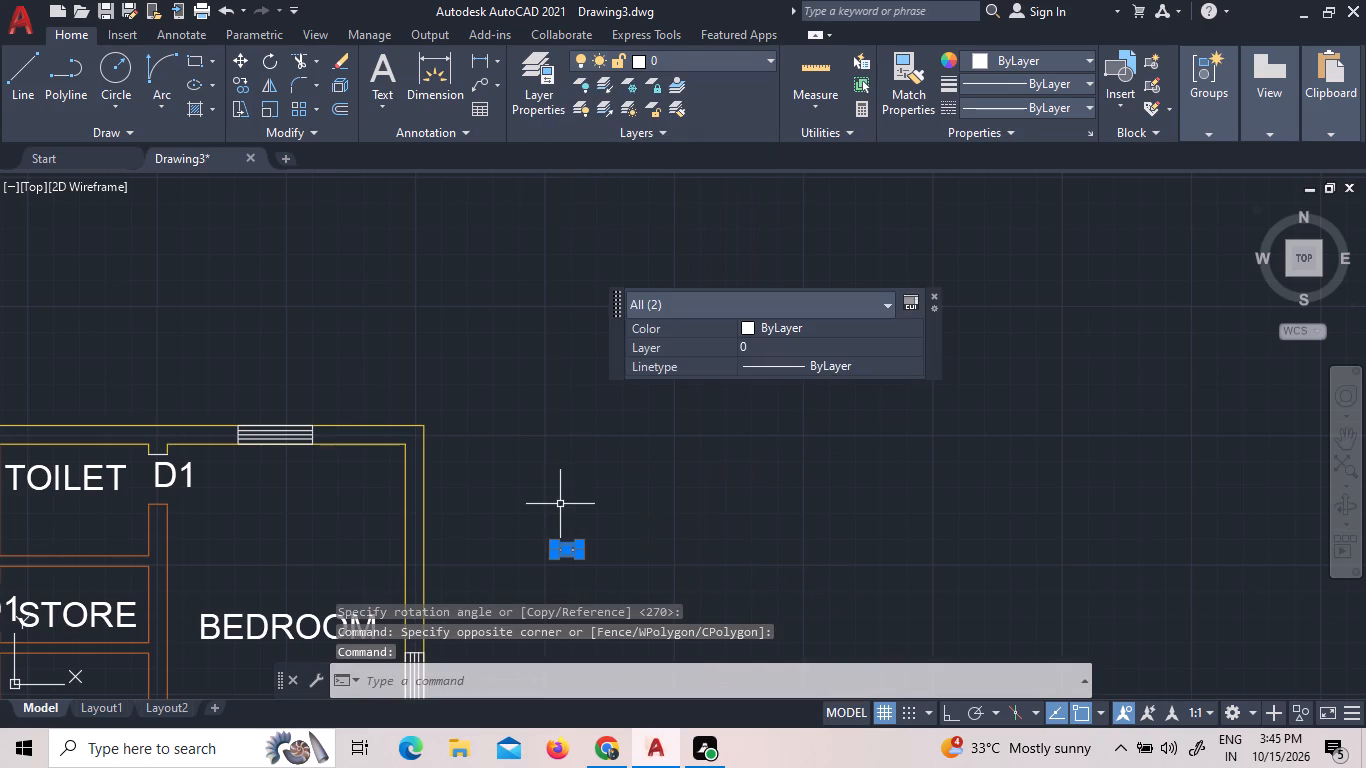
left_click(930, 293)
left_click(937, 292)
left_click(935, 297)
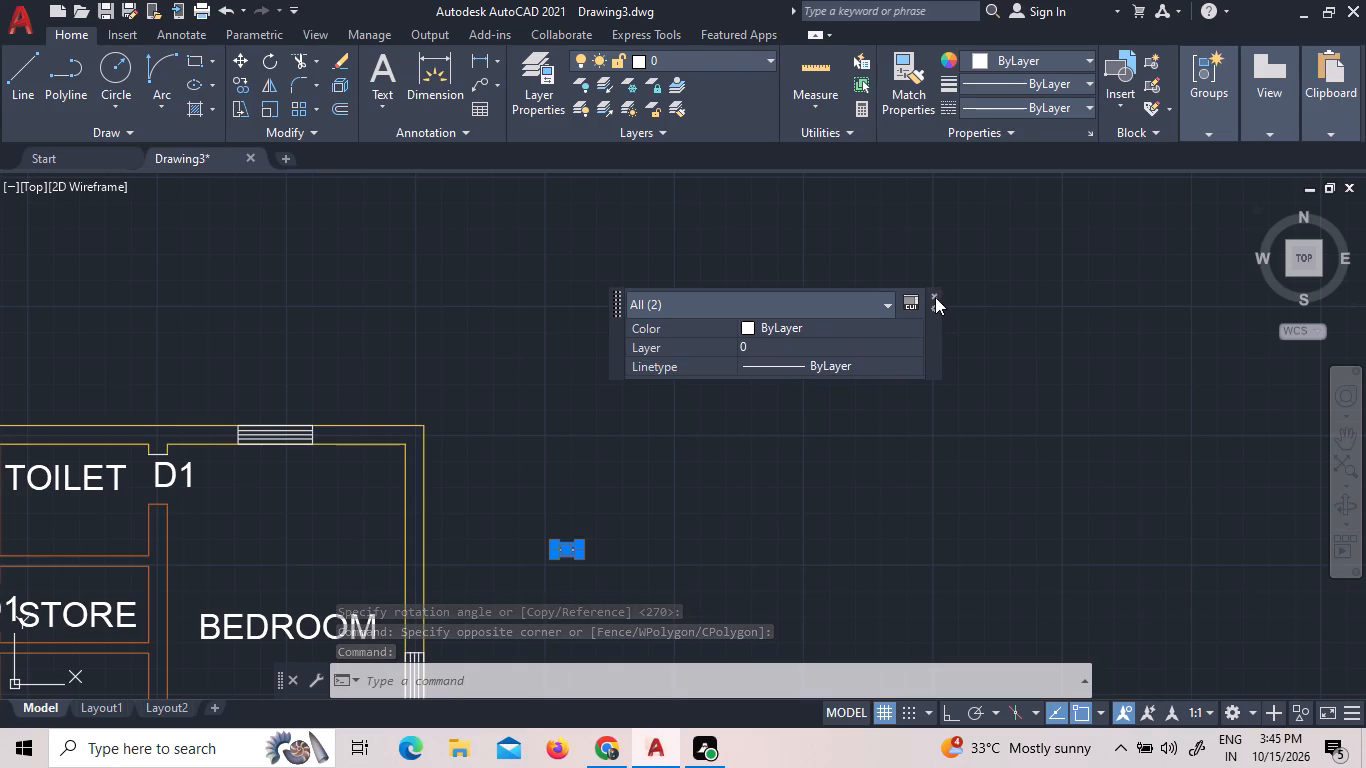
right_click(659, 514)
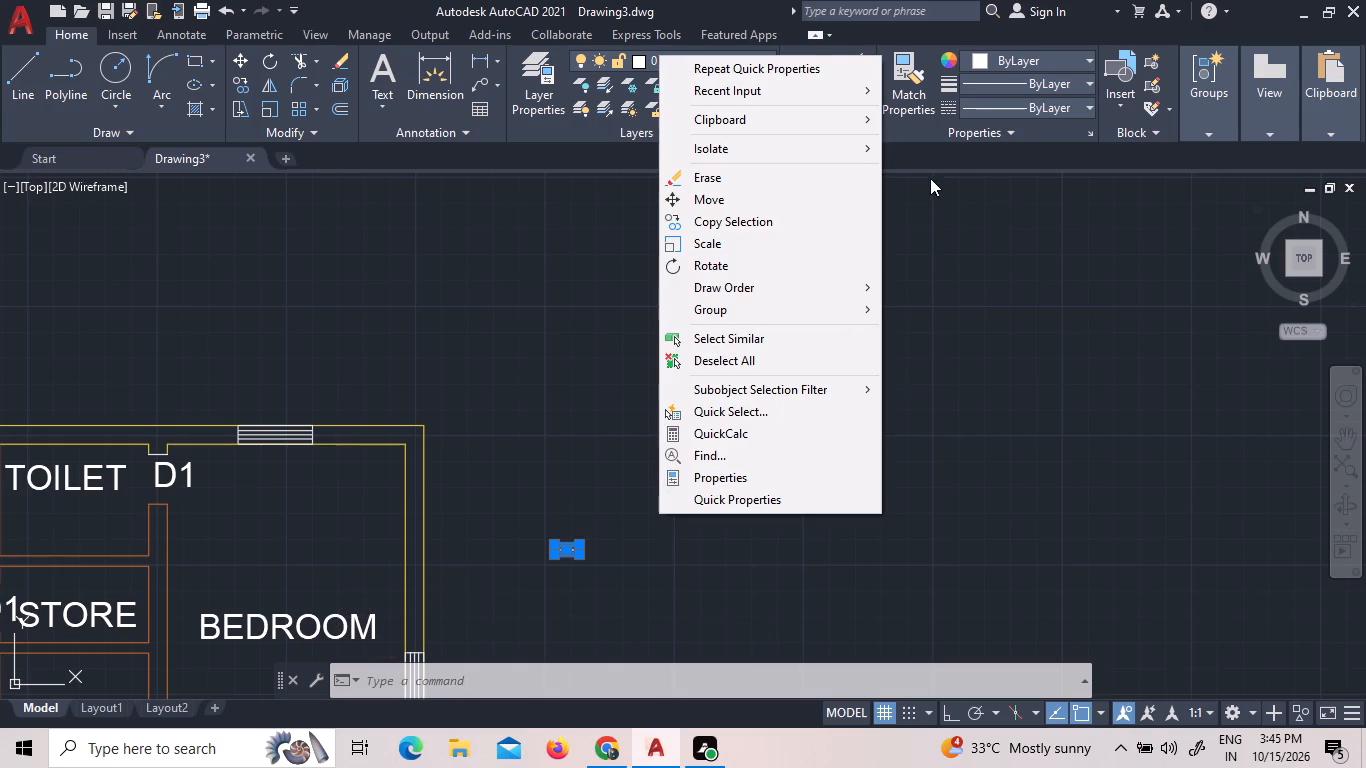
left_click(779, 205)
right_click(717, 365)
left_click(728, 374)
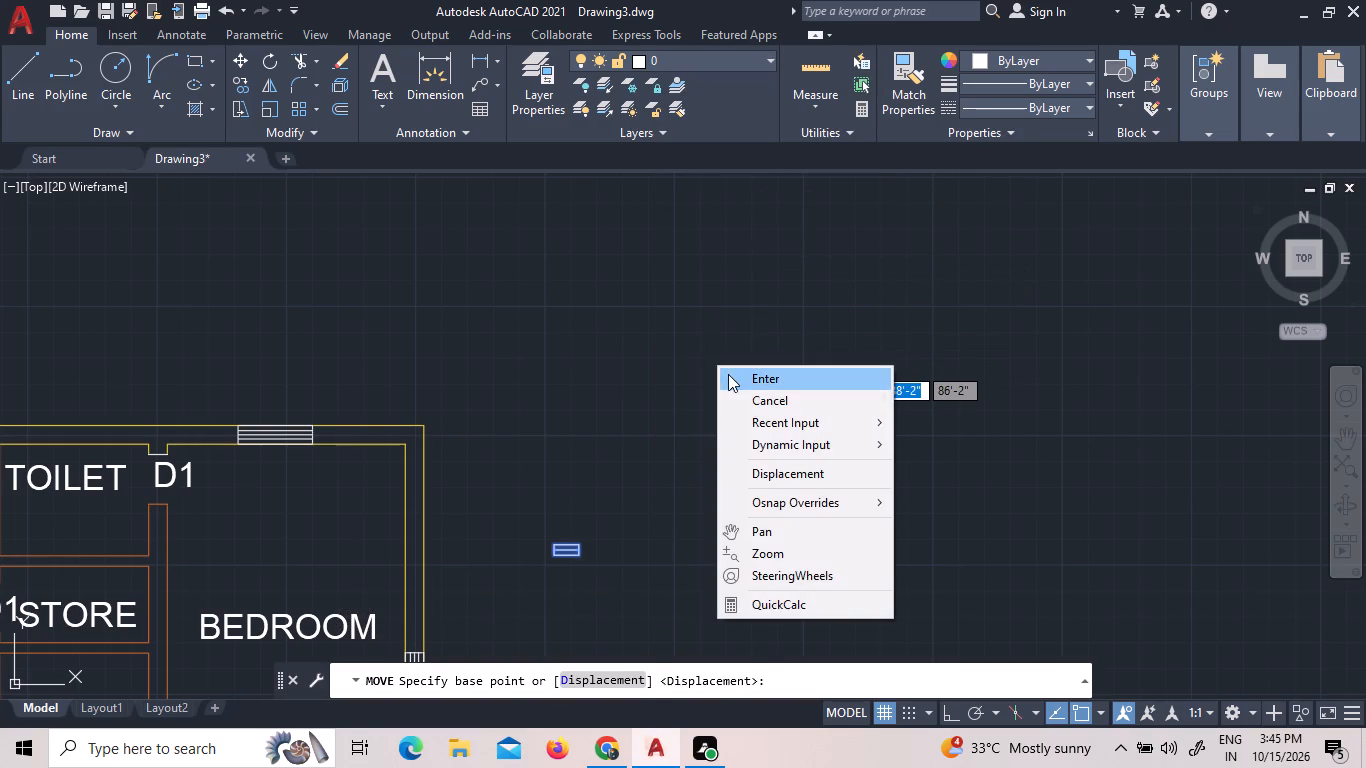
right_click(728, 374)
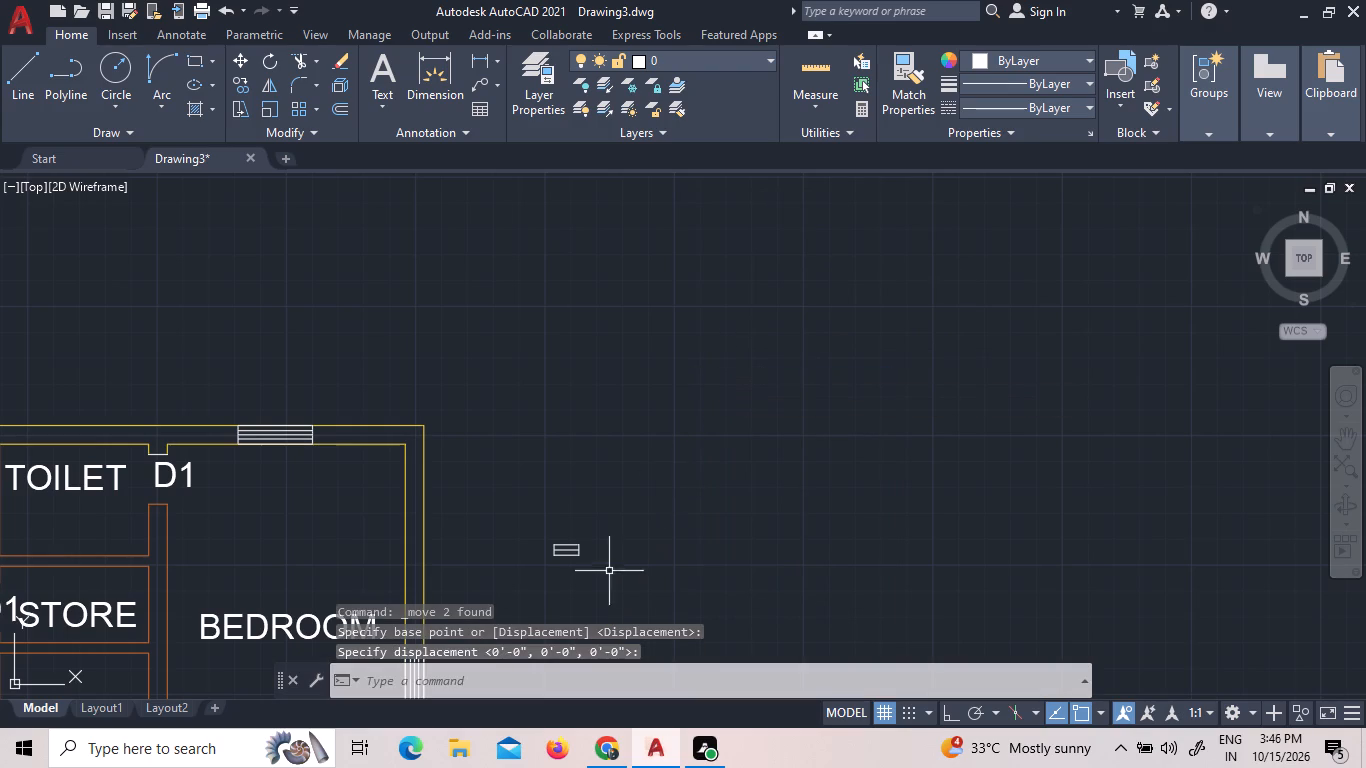
Copy the horizontal opening symbol from its upper left corner into the rear toilet's back wall, about 21'-9" from the original.
left_click(608, 573)
left_click(507, 484)
right_click(511, 476)
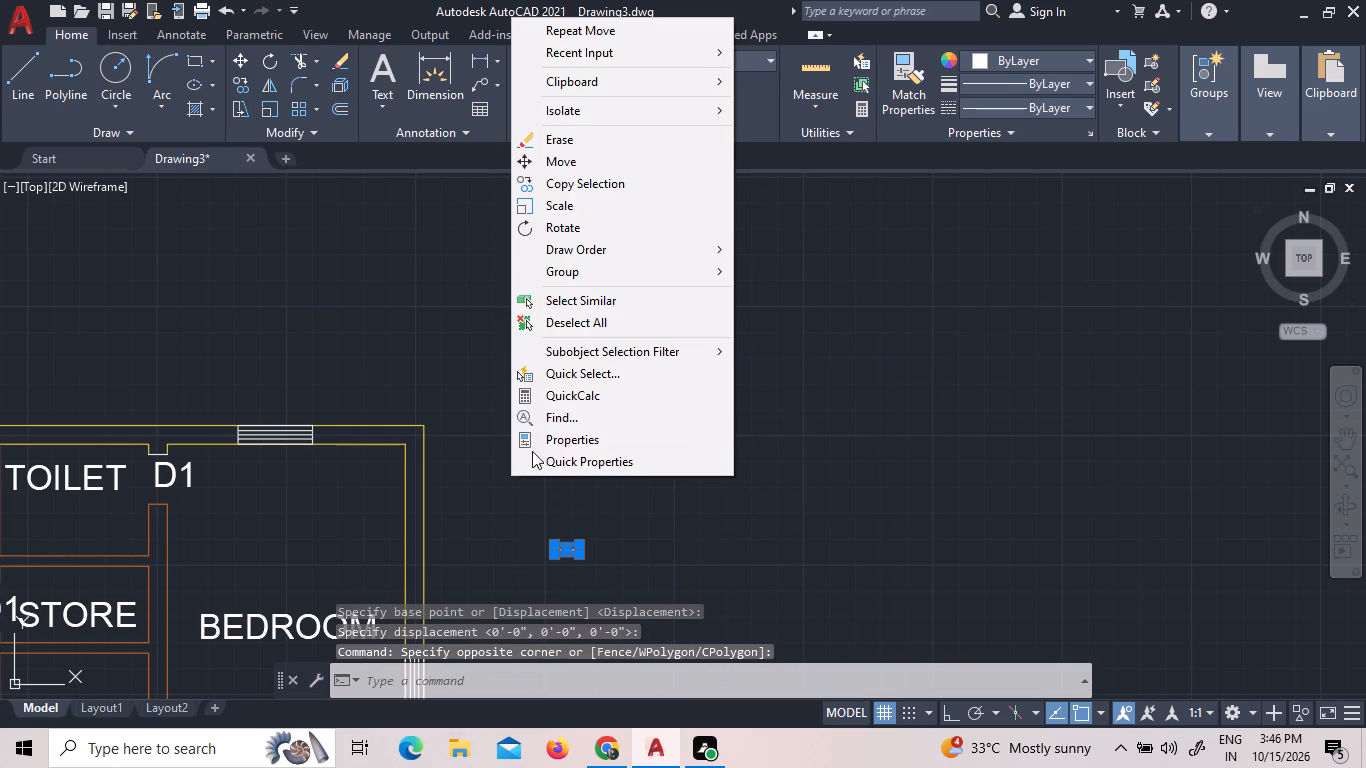
left_click(596, 191)
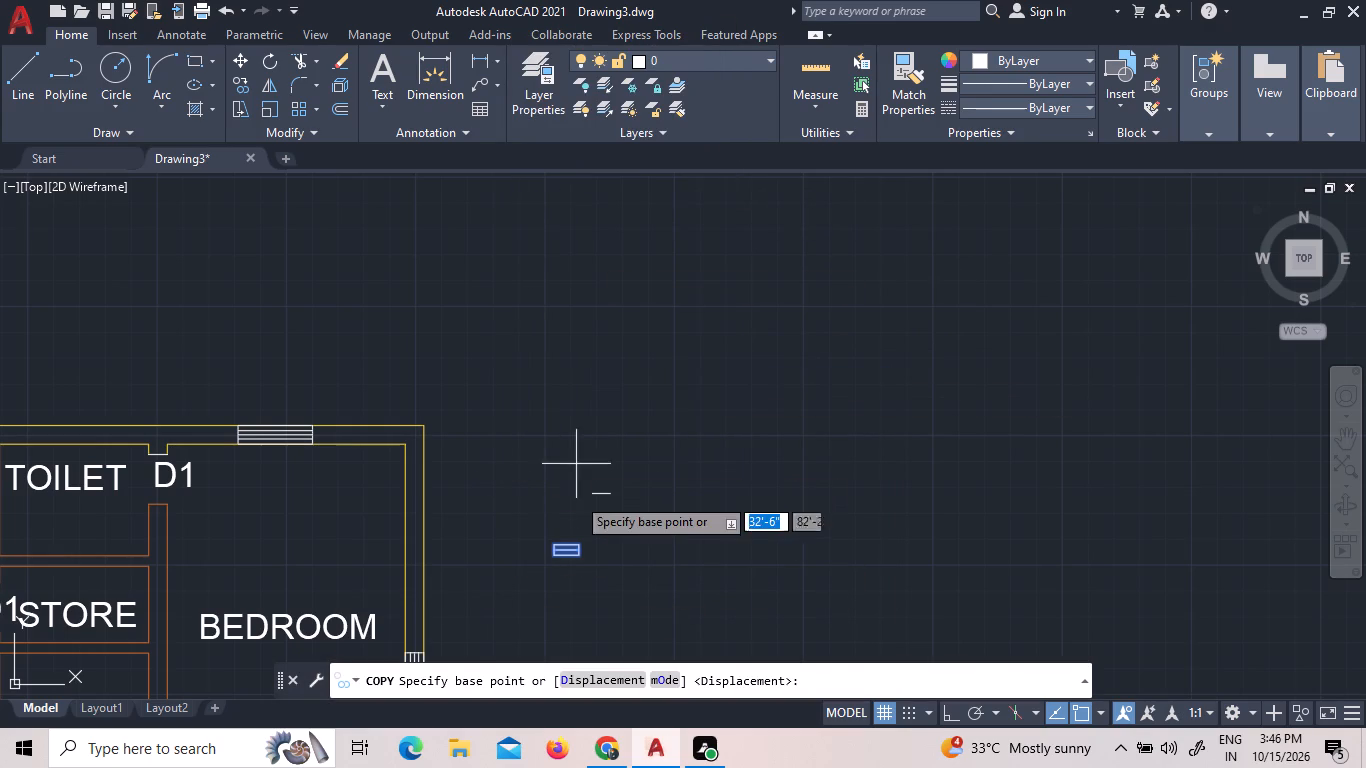
scroll(555, 542, "up", 4)
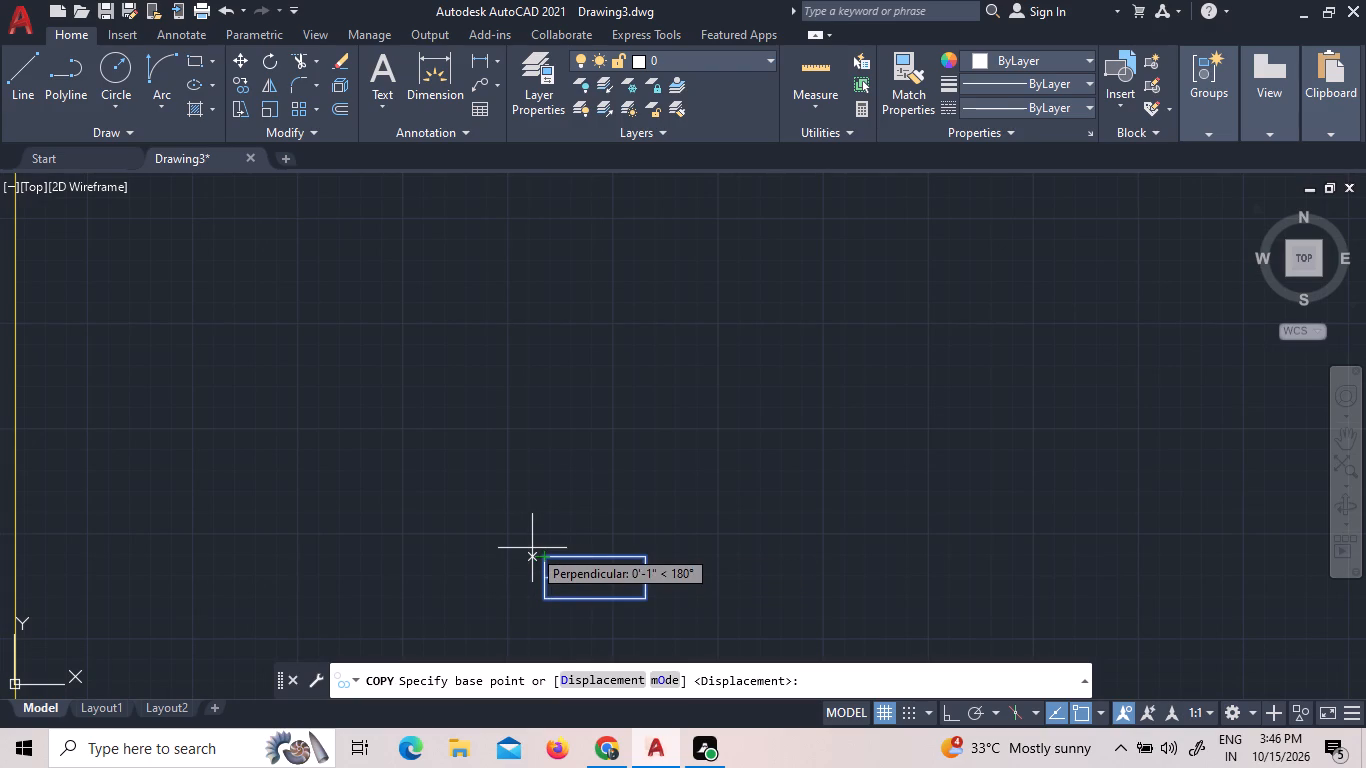
left_click(541, 552)
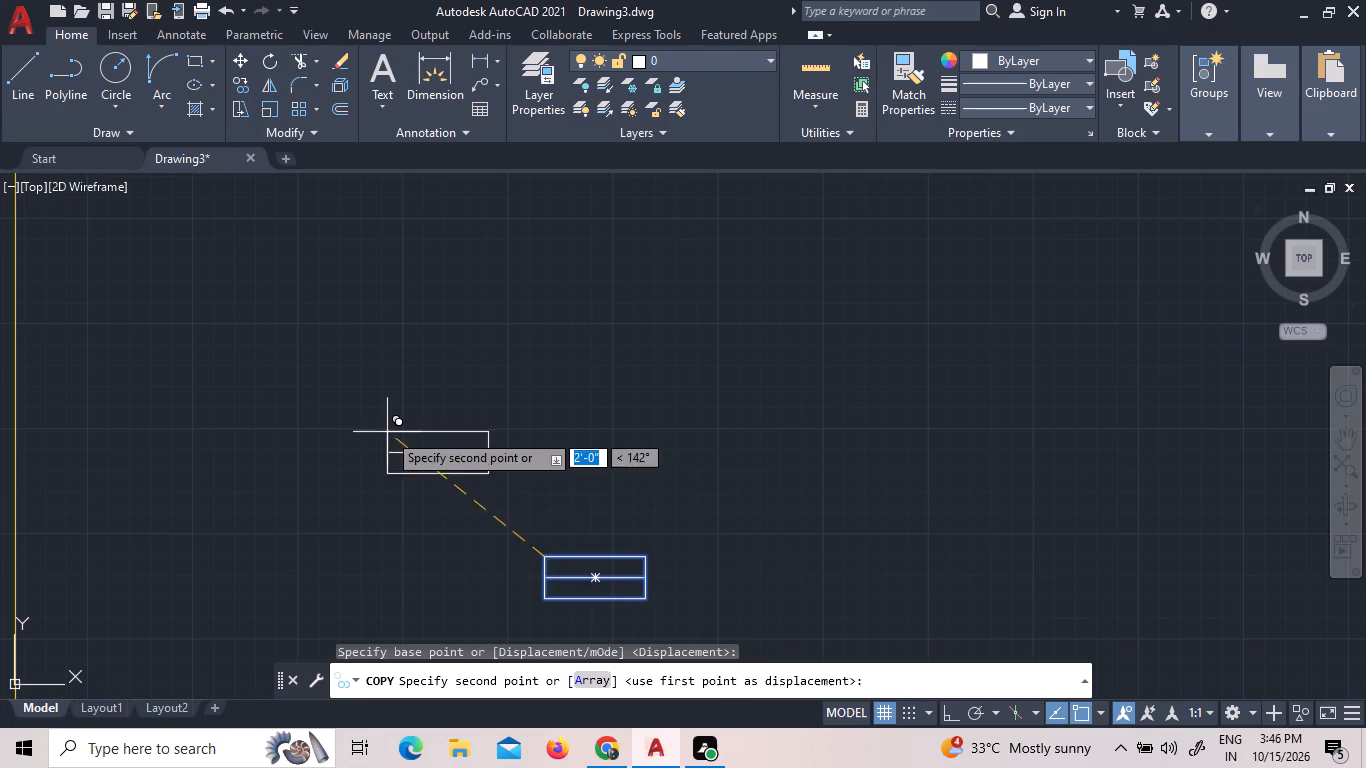
scroll(434, 402, "down", 3)
scroll(552, 404, "down", 1)
scroll(121, 345, "up", 4)
scroll(435, 388, "up", 2)
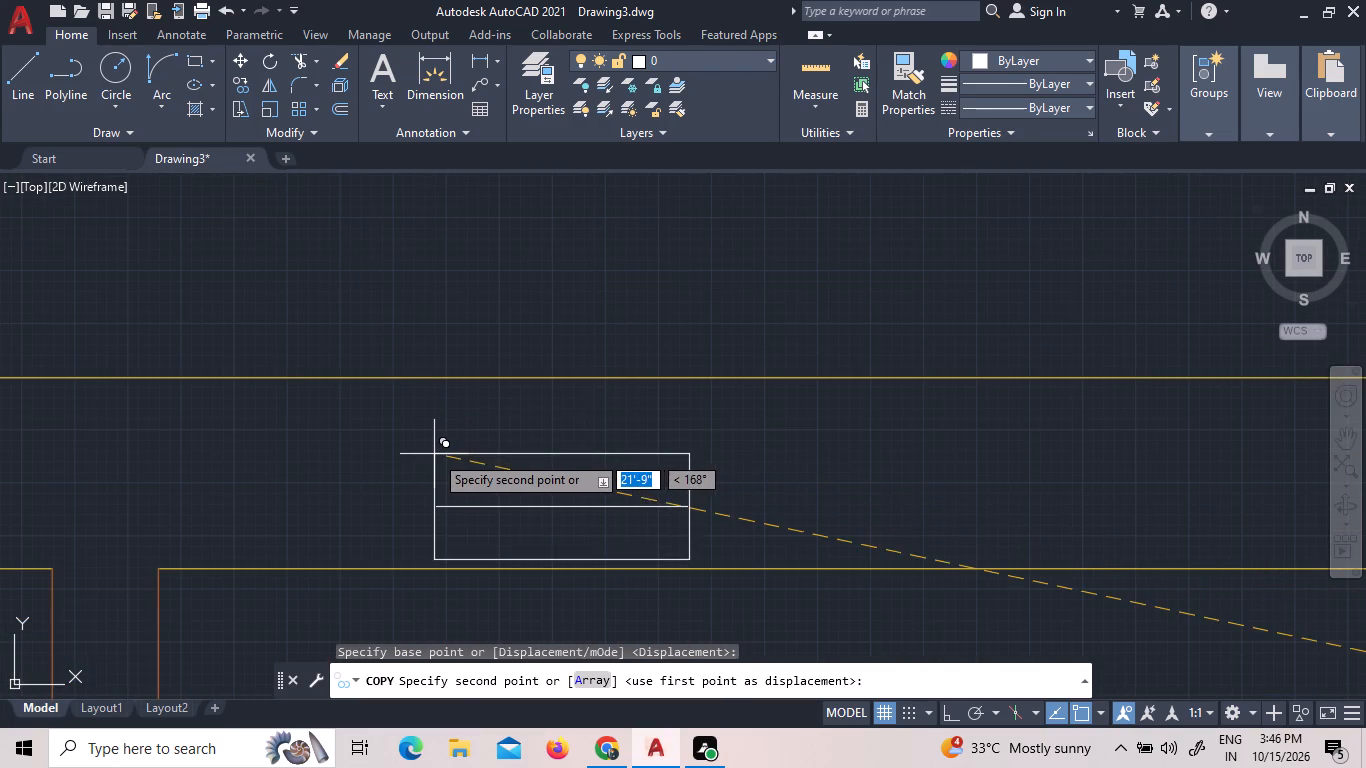
left_click(434, 463)
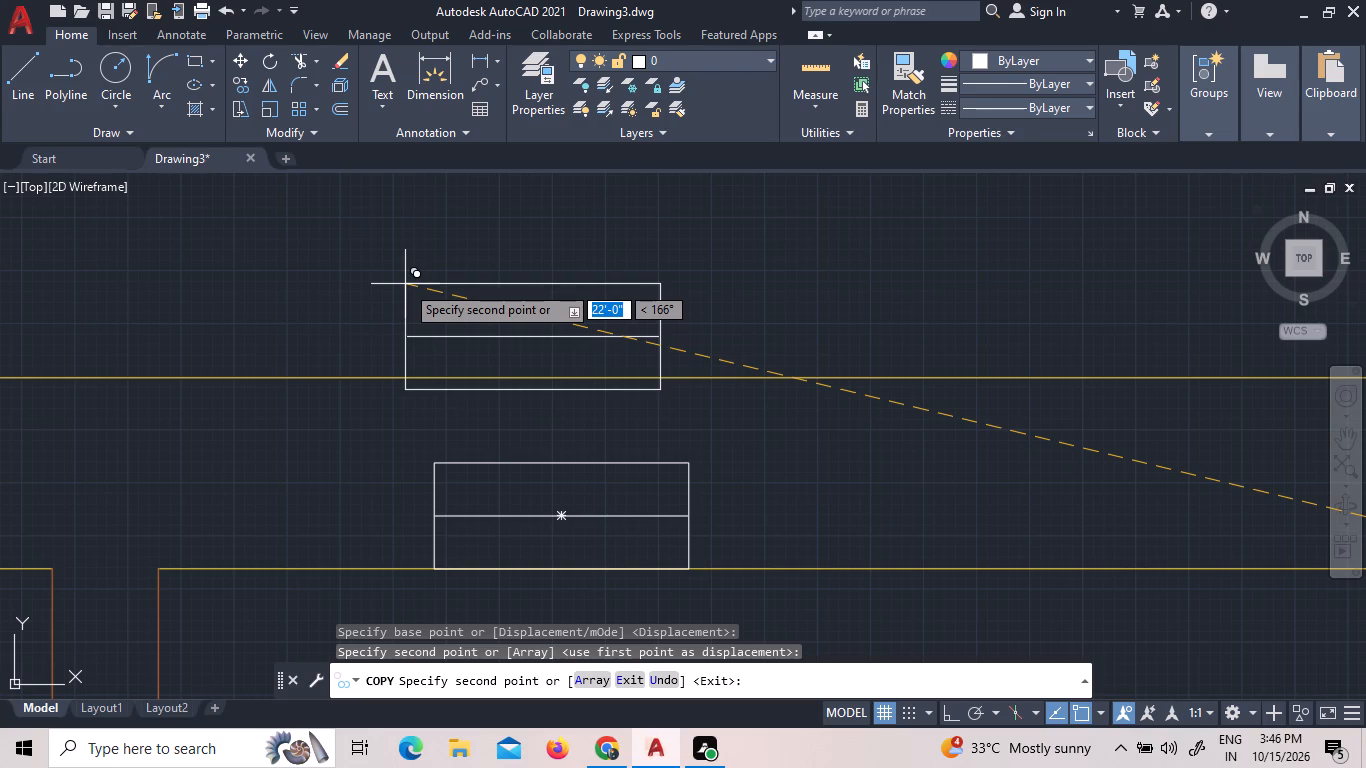
Place another copy of the horizontal opening symbol outside the house, beside the outer wall of the toilet next to the passage.
scroll(405, 282, "down", 4)
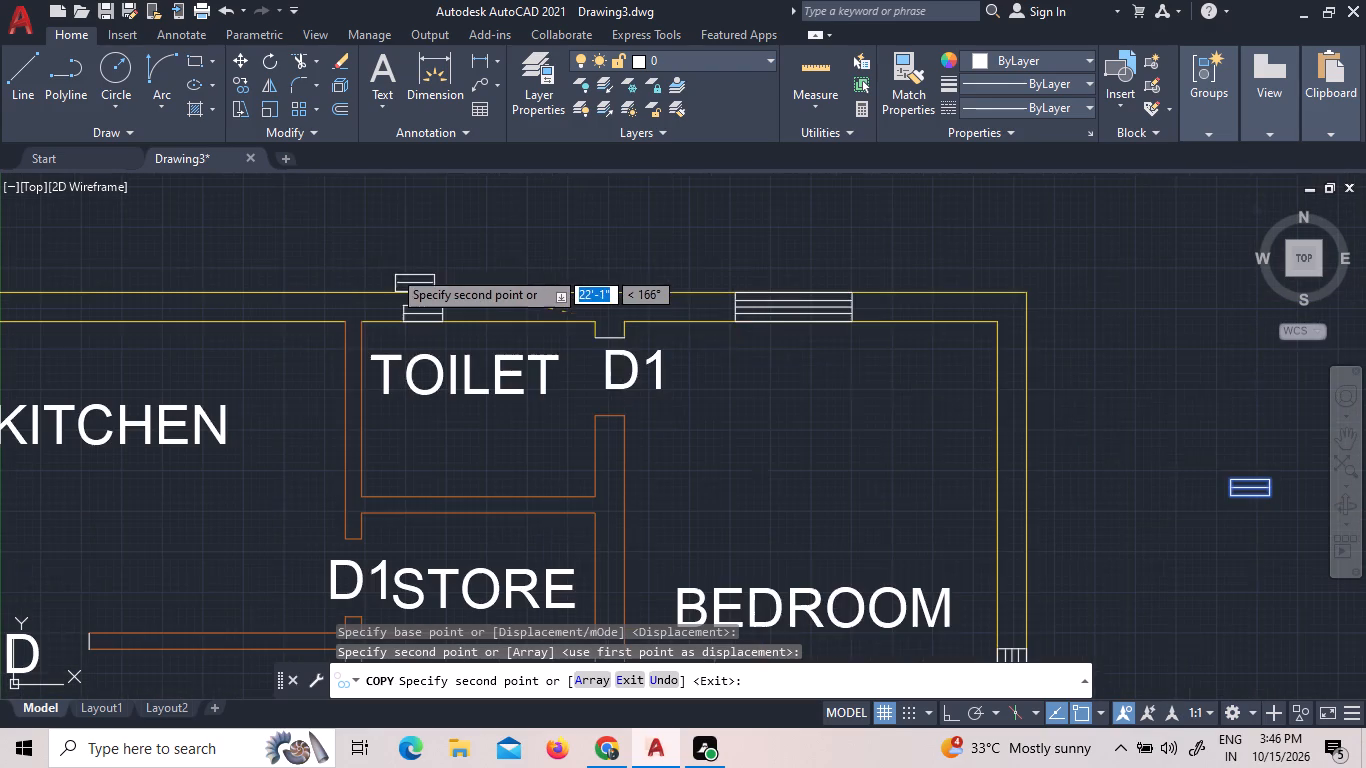
scroll(692, 330, "down", 2)
scroll(895, 336, "down", 2)
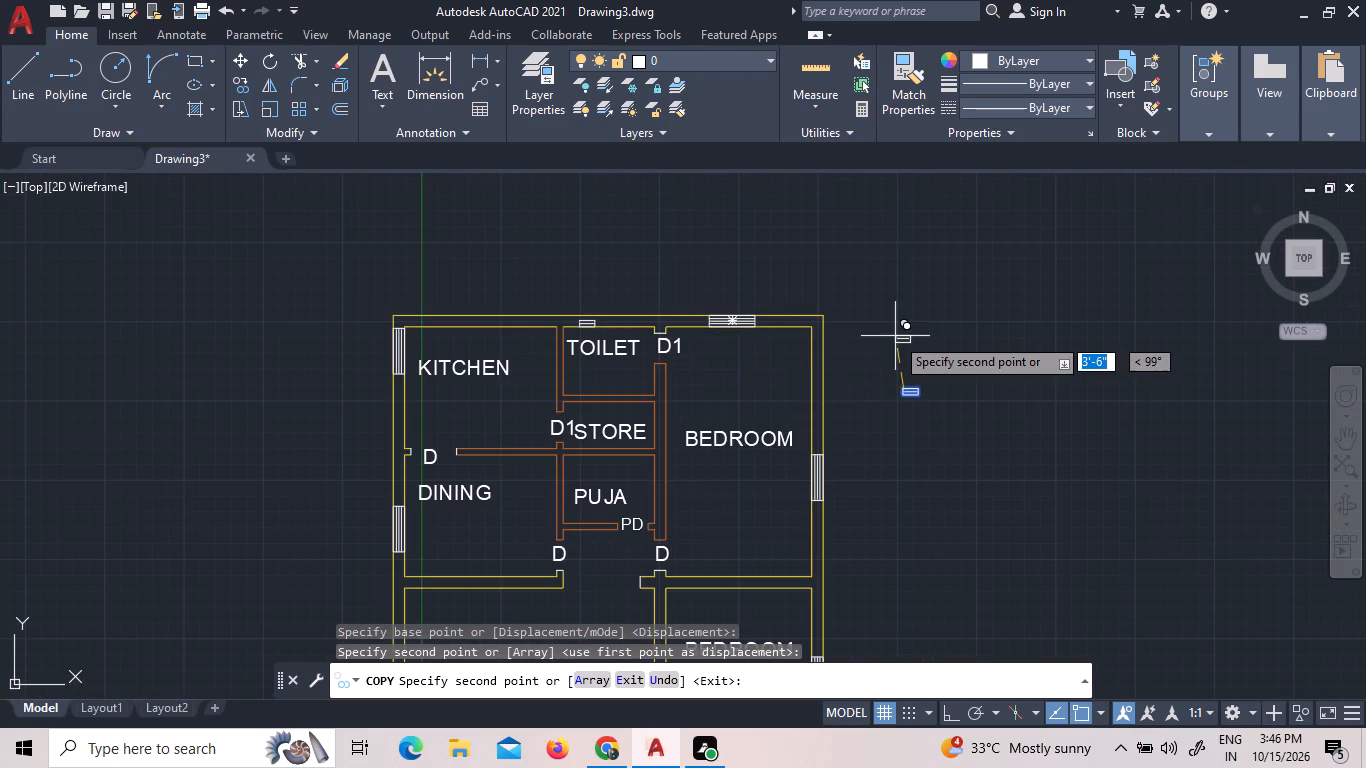
scroll(845, 576, "up", 2)
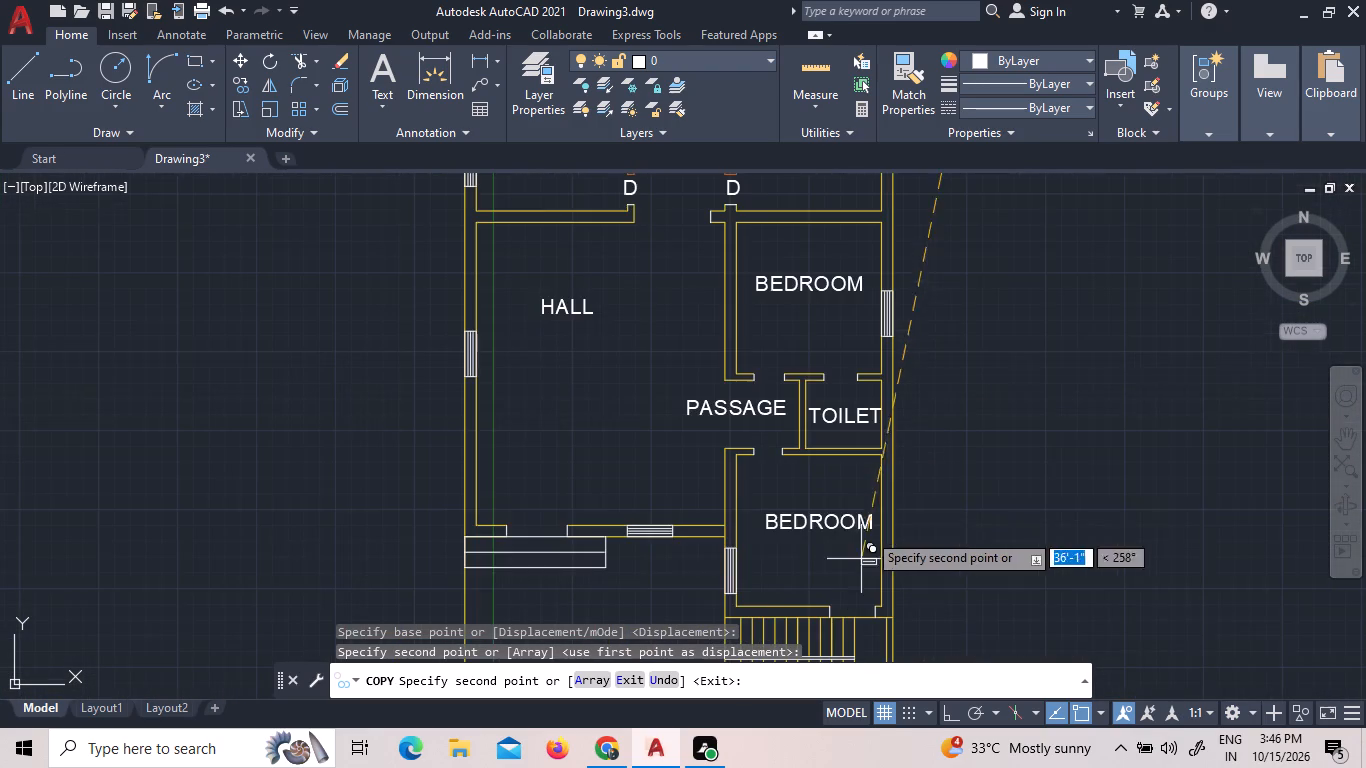
scroll(918, 388, "up", 3)
left_click(918, 386)
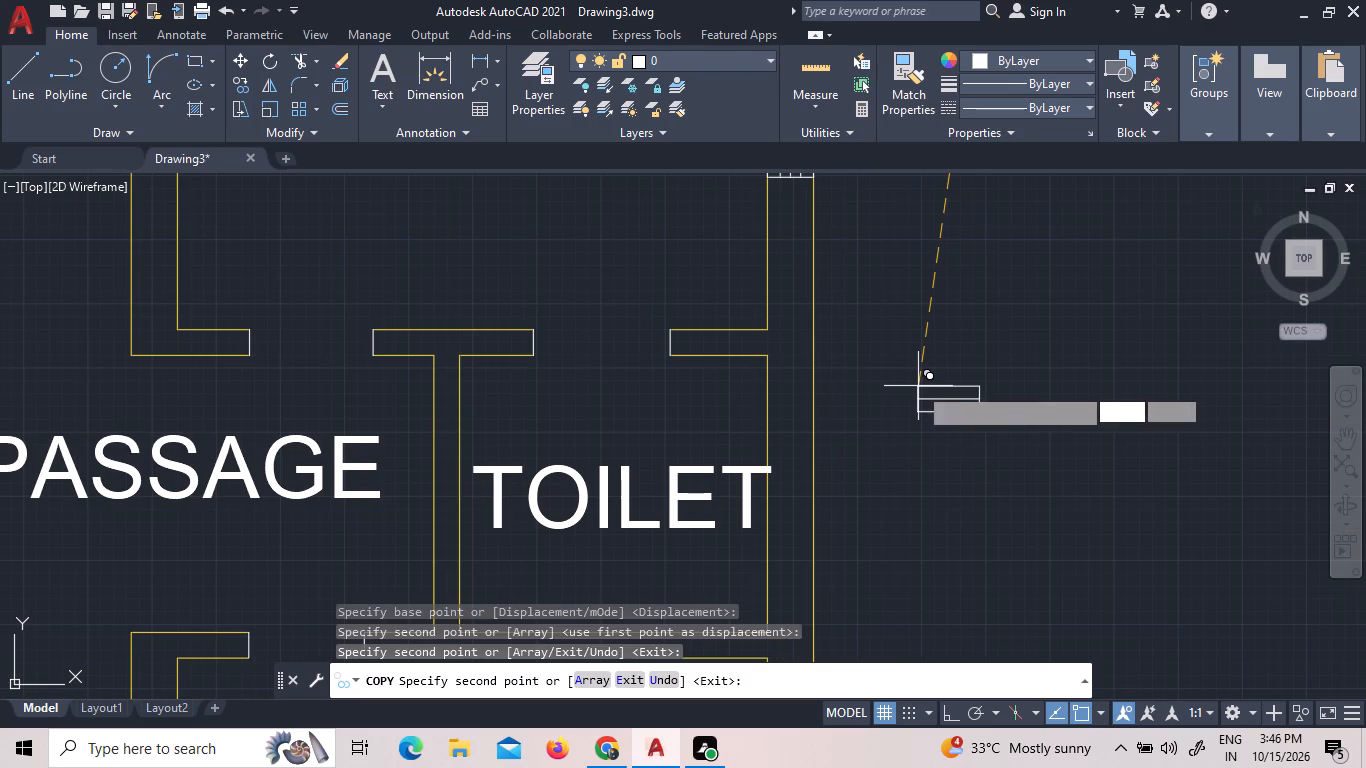
right_click(918, 387)
left_click(928, 401)
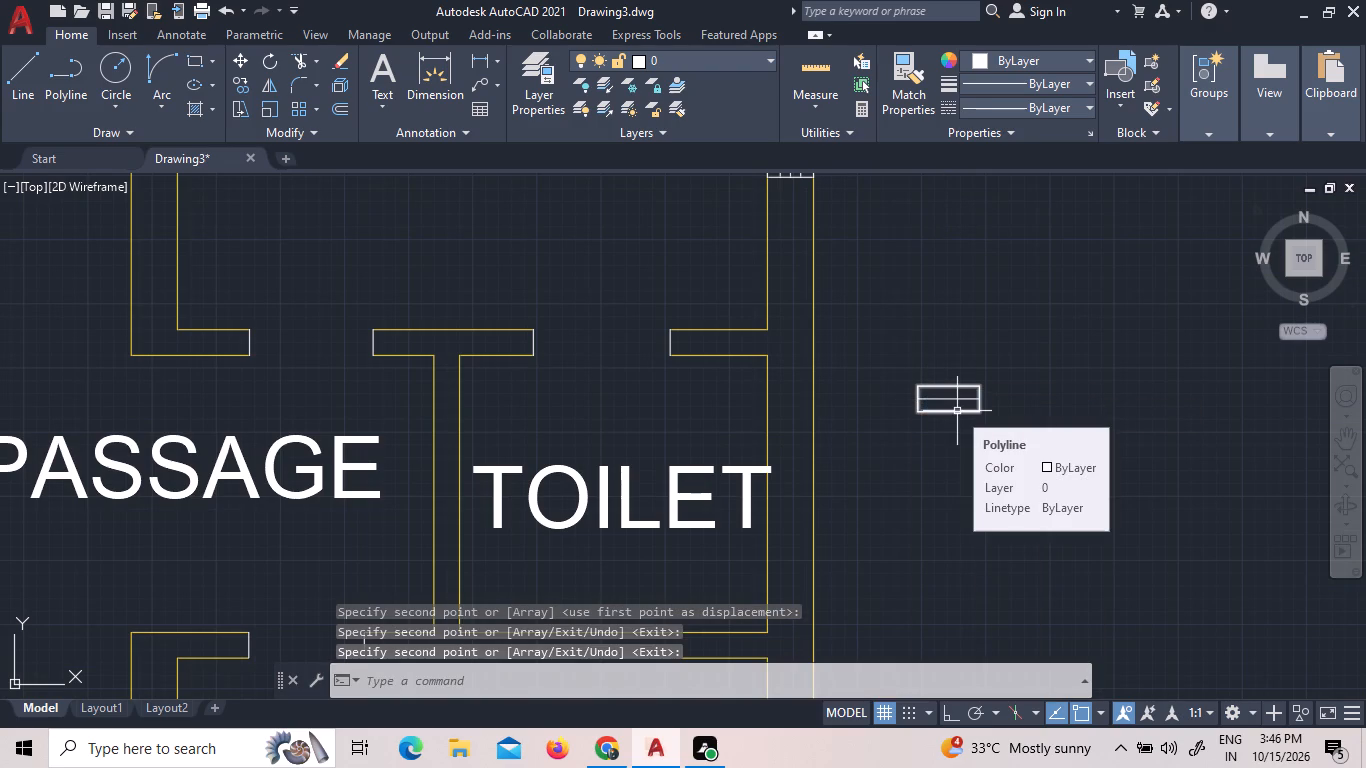
Rotate the opening symbol outside the passage-side toilet a quarter turn clockwise about its lower right corner so it stands vertically.
left_click(957, 411)
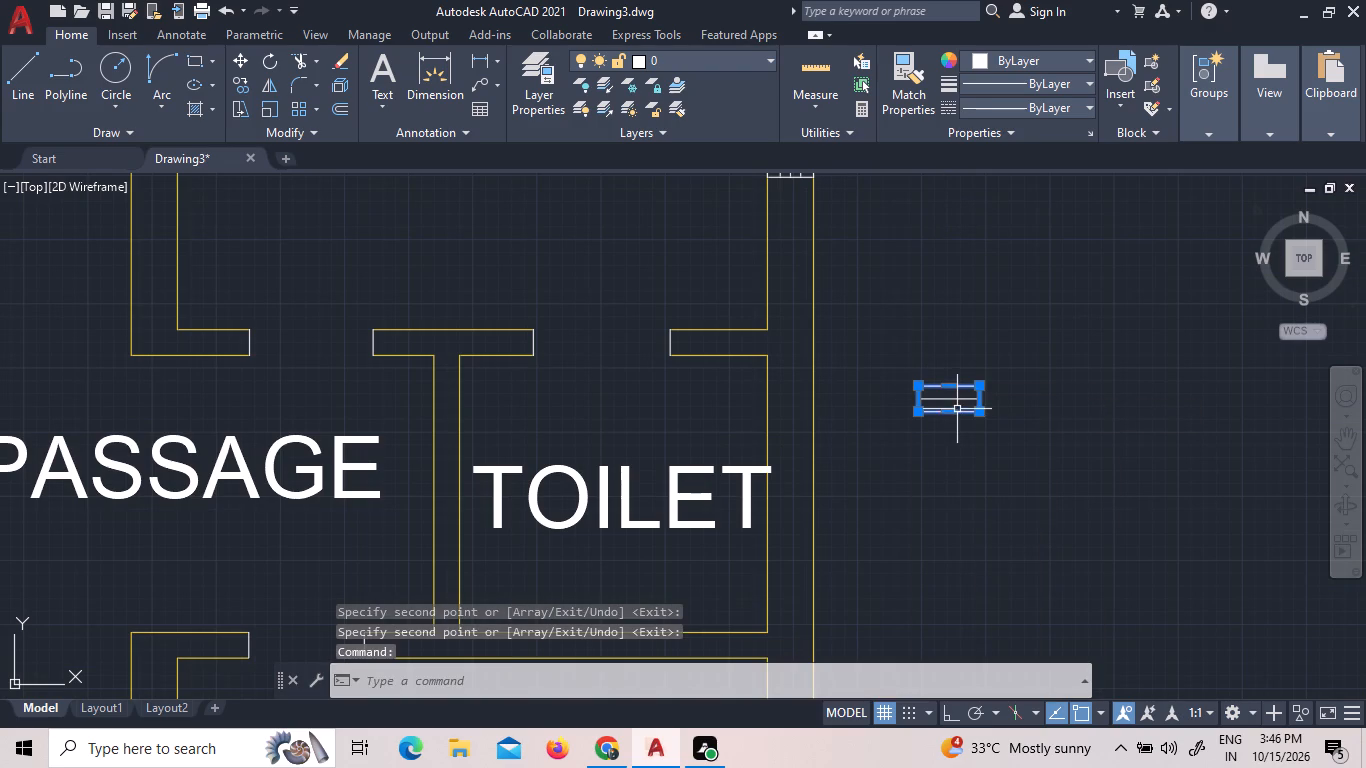
left_click(957, 404)
left_click(946, 398)
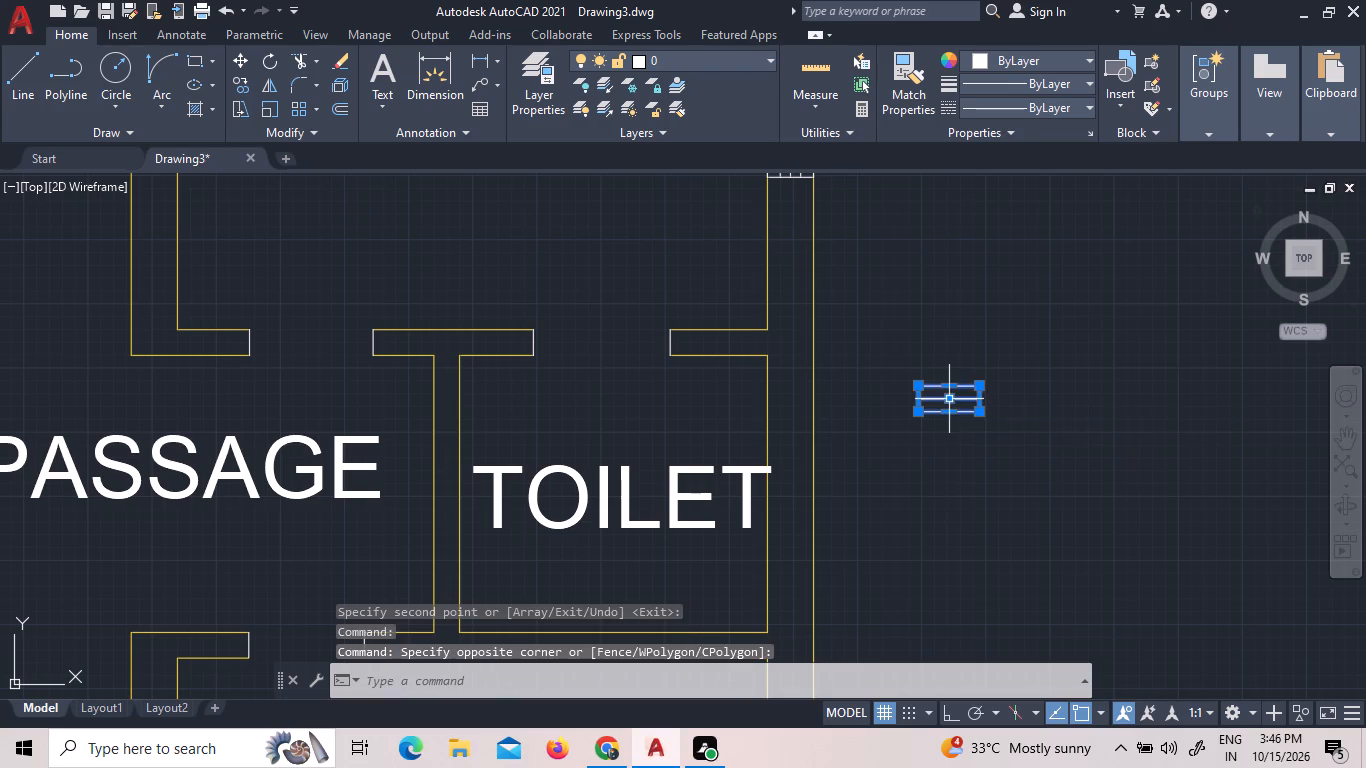
right_click(948, 396)
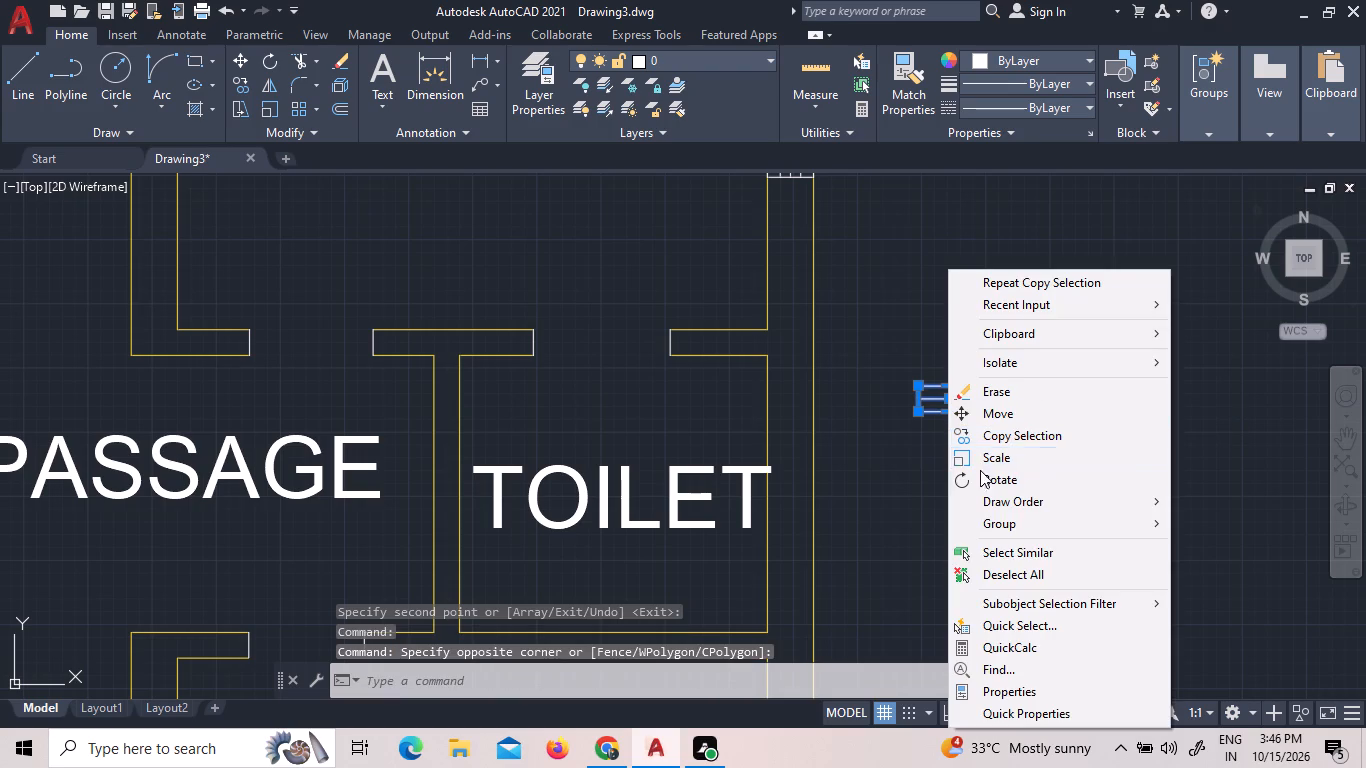
left_click(979, 472)
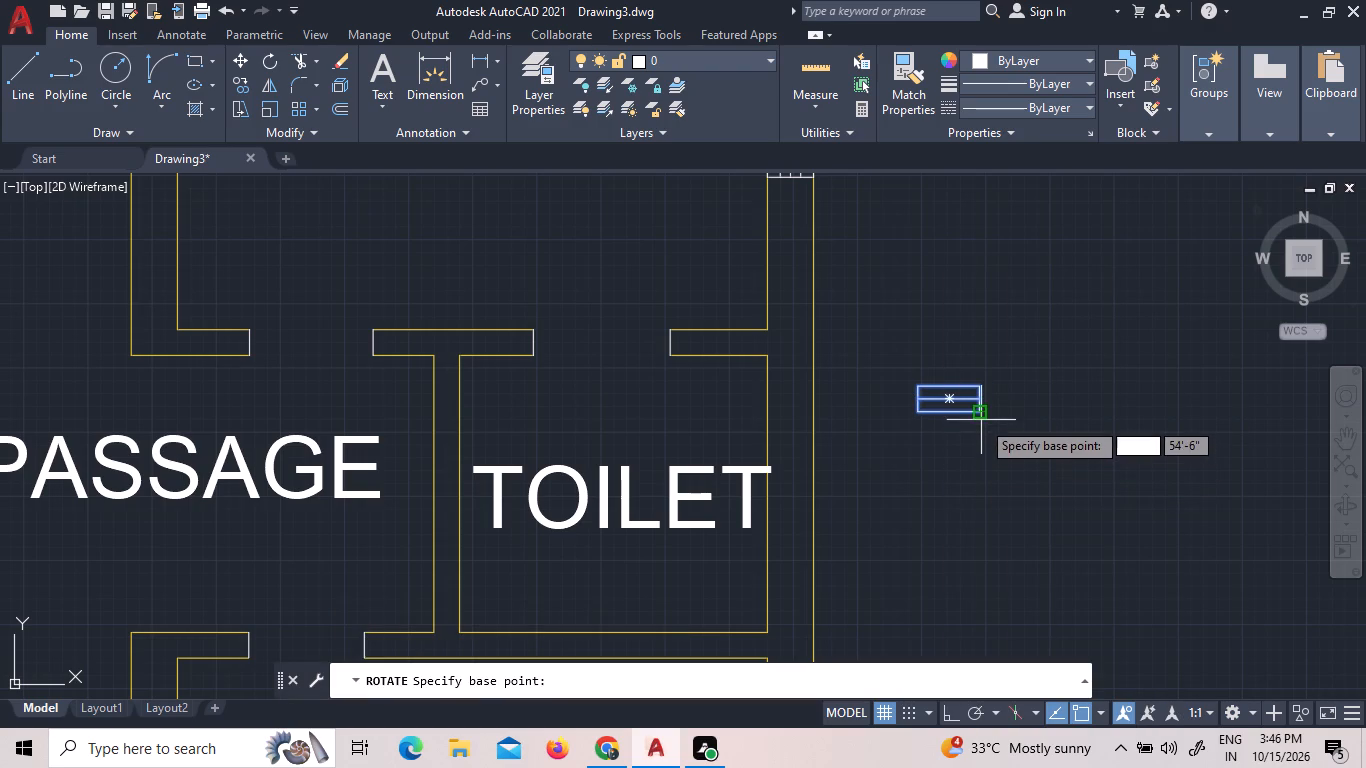
left_click(981, 415)
left_click(979, 438)
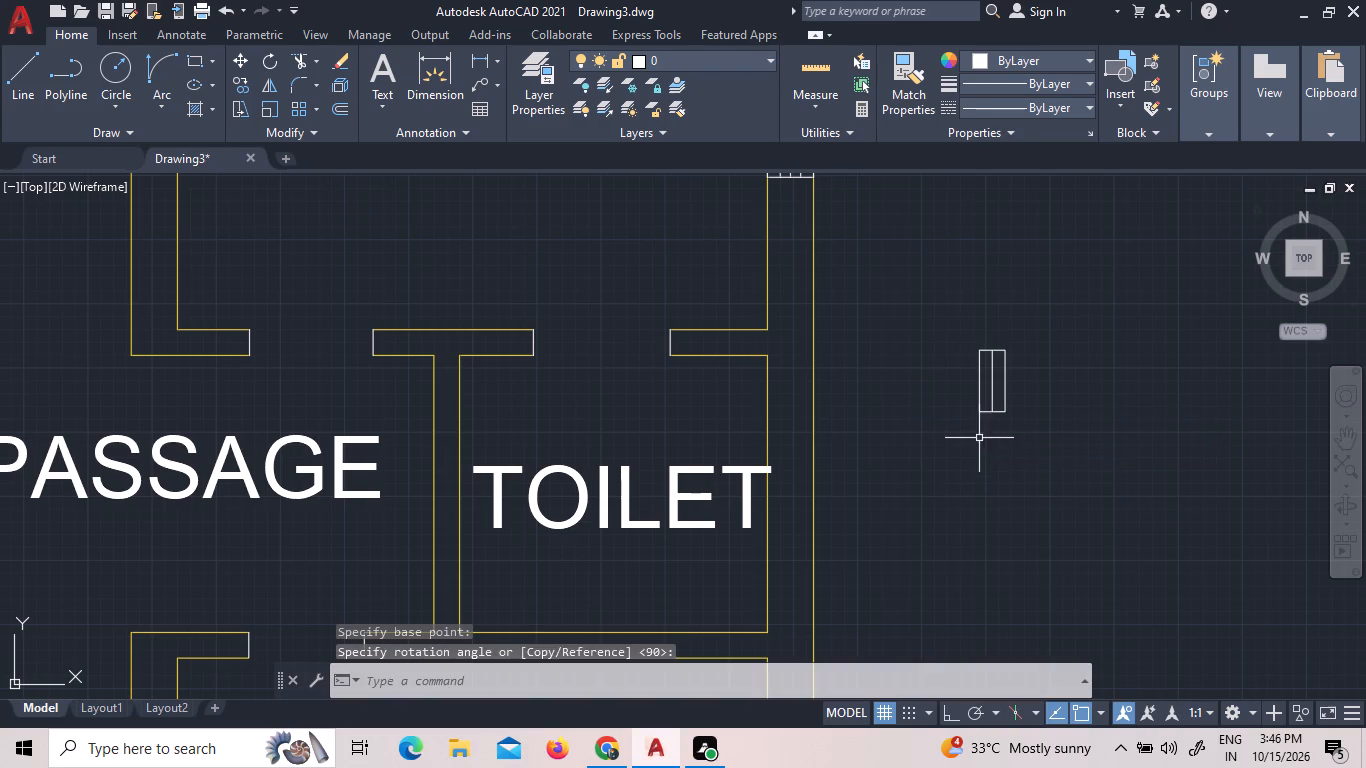
Move the vertical opening symbol about 3'-8" into the outer wall of the toilet next to the passage, against the wall's inner line.
left_click(1013, 441)
left_click(960, 384)
right_click(960, 384)
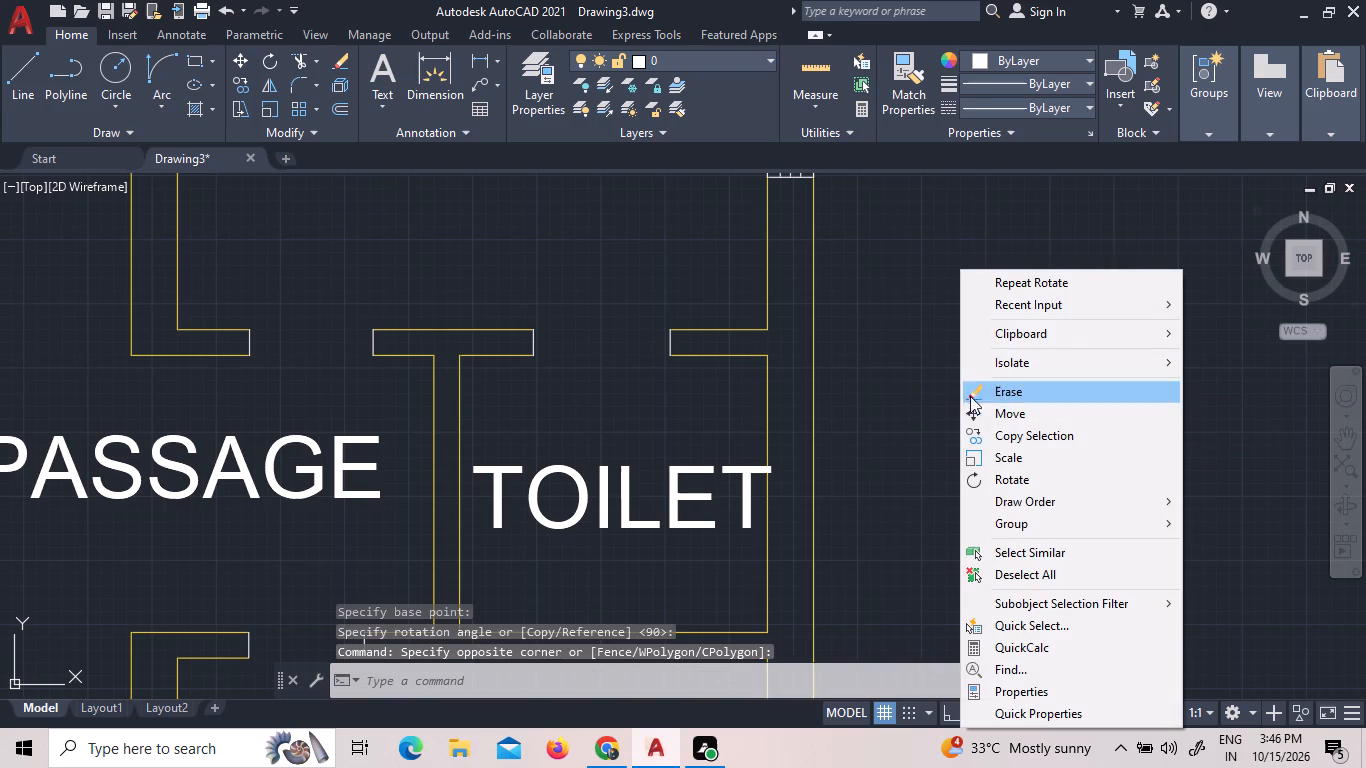
left_click(989, 419)
left_click(989, 419)
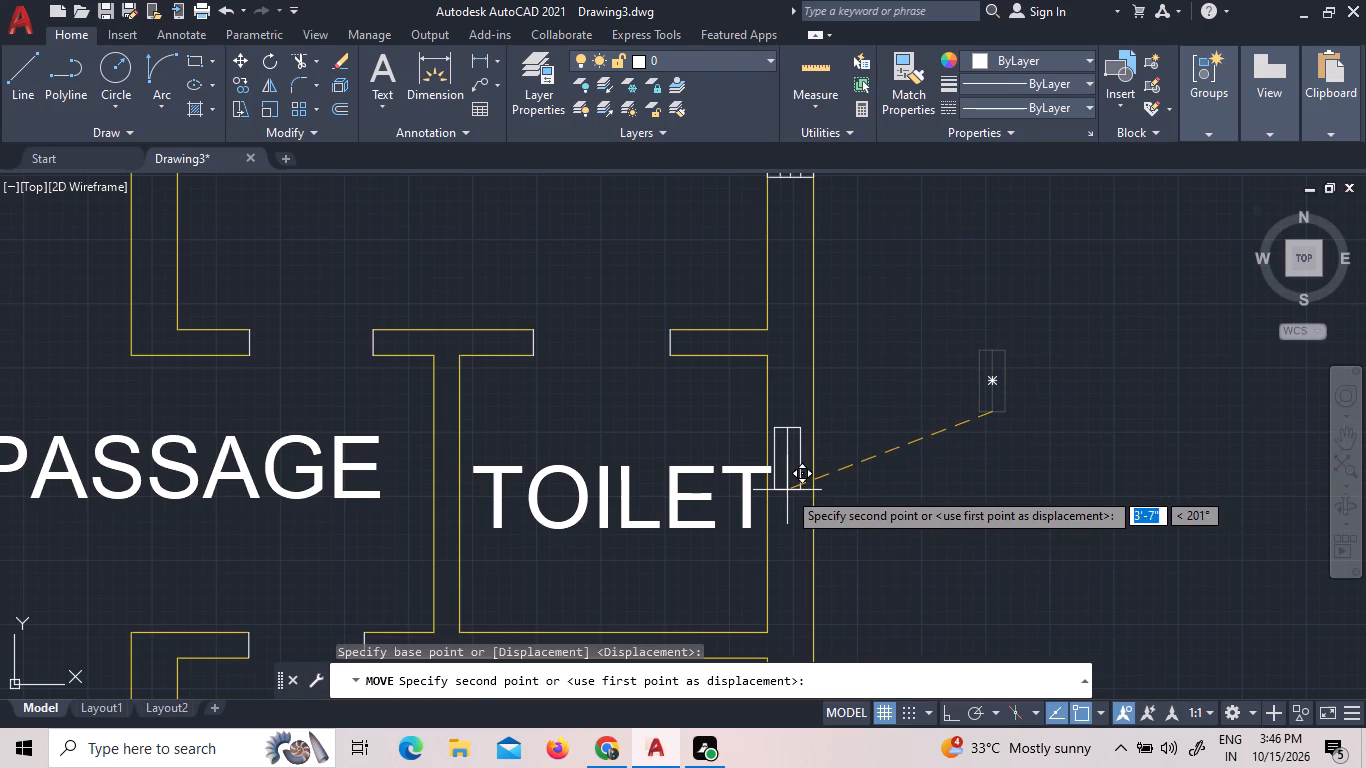
scroll(787, 490, "up", 5)
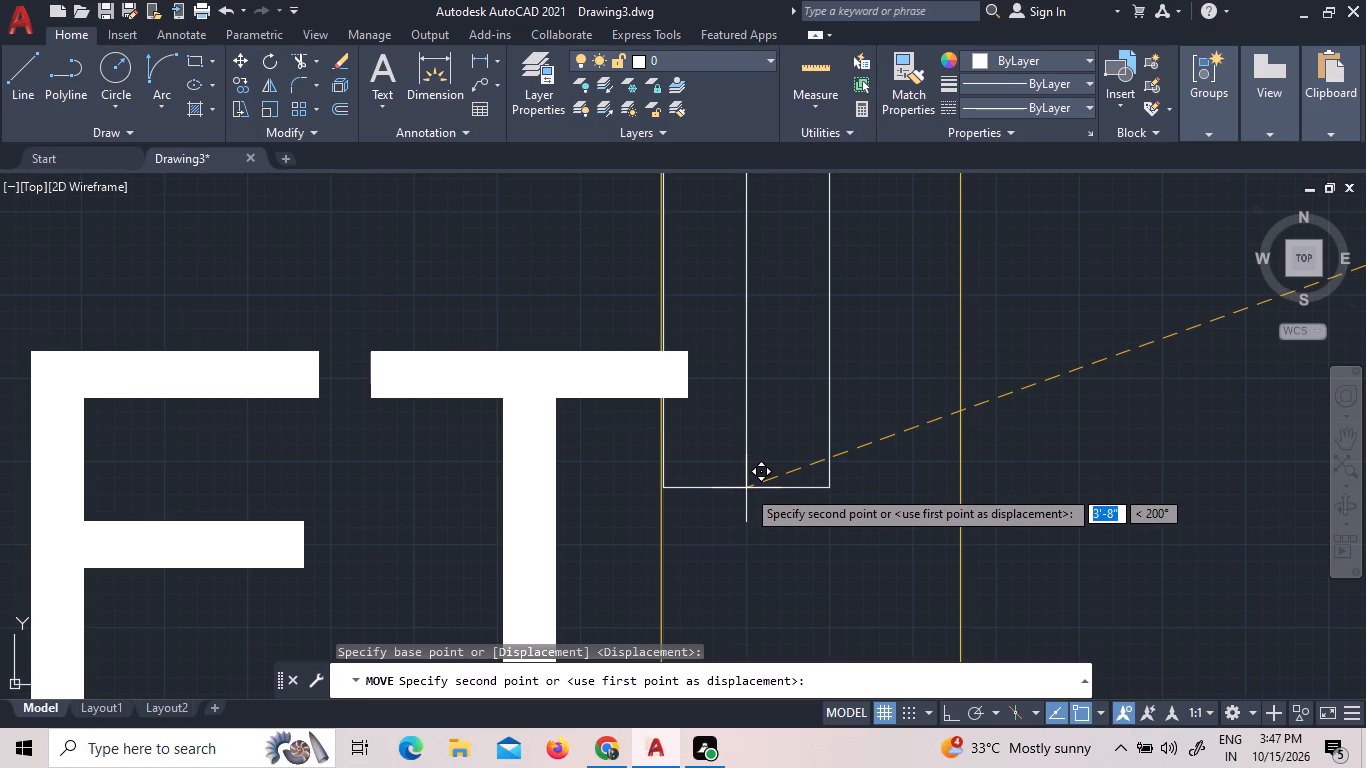
left_click(746, 488)
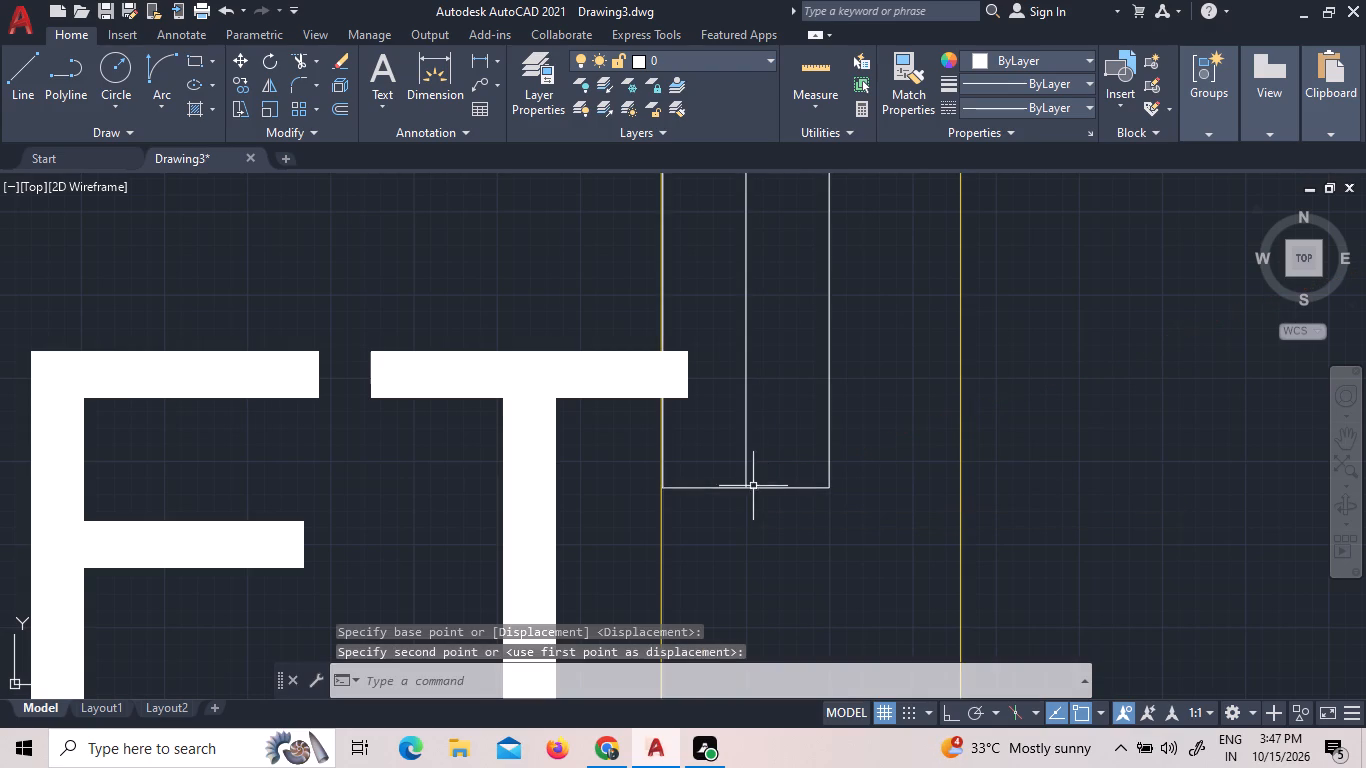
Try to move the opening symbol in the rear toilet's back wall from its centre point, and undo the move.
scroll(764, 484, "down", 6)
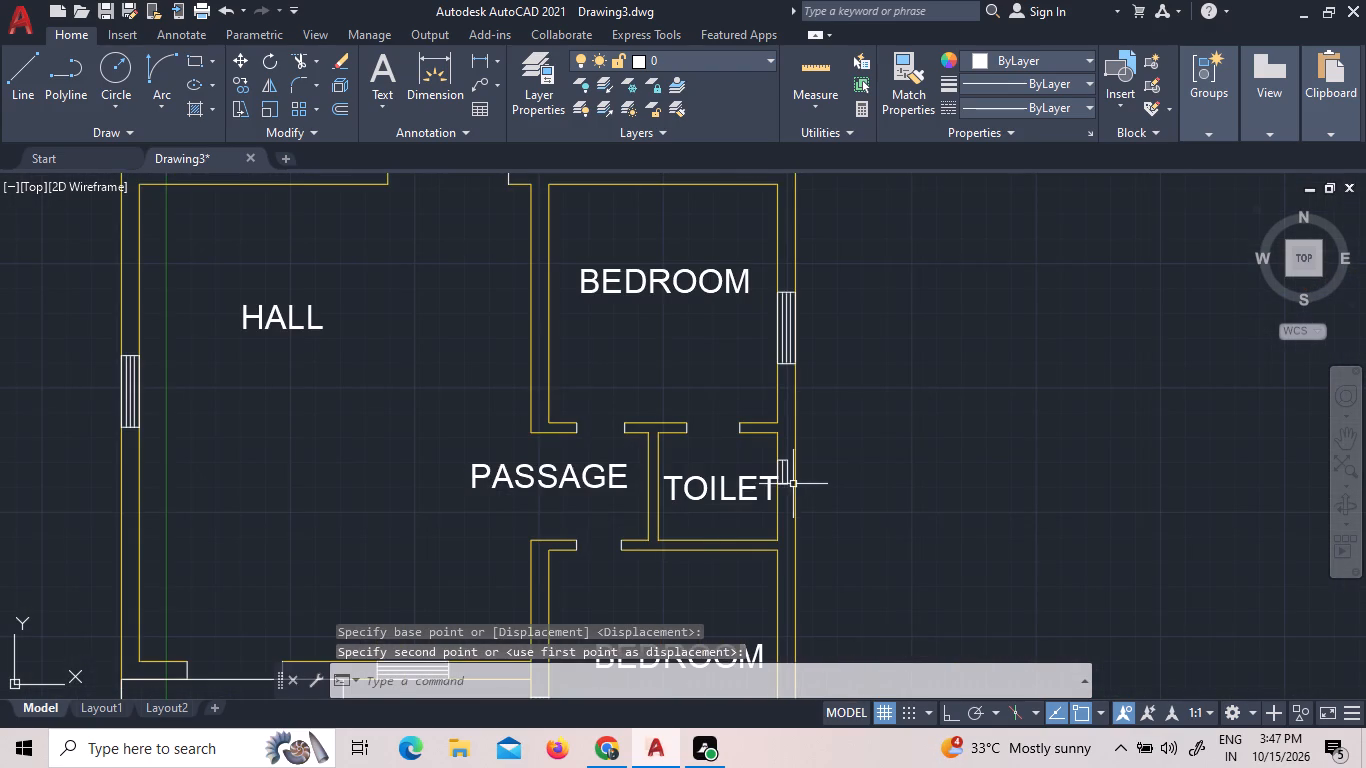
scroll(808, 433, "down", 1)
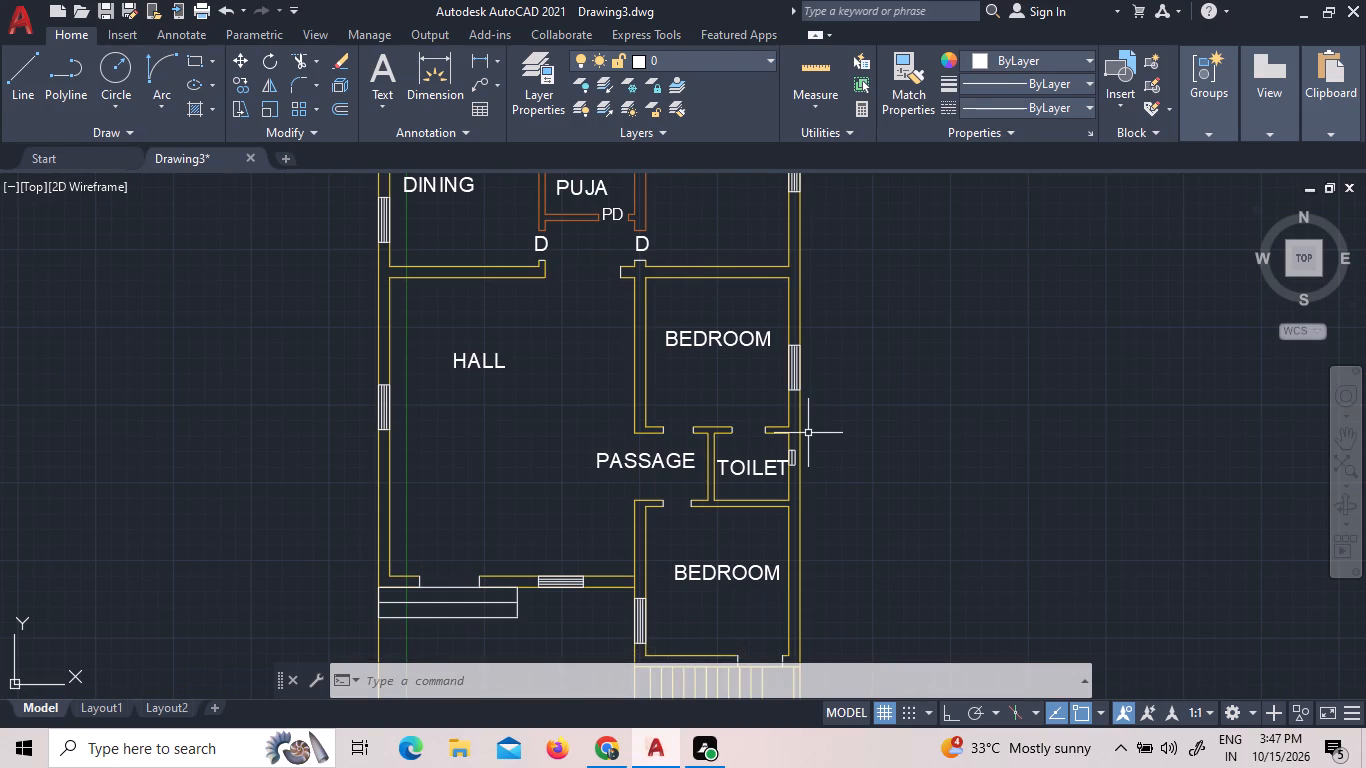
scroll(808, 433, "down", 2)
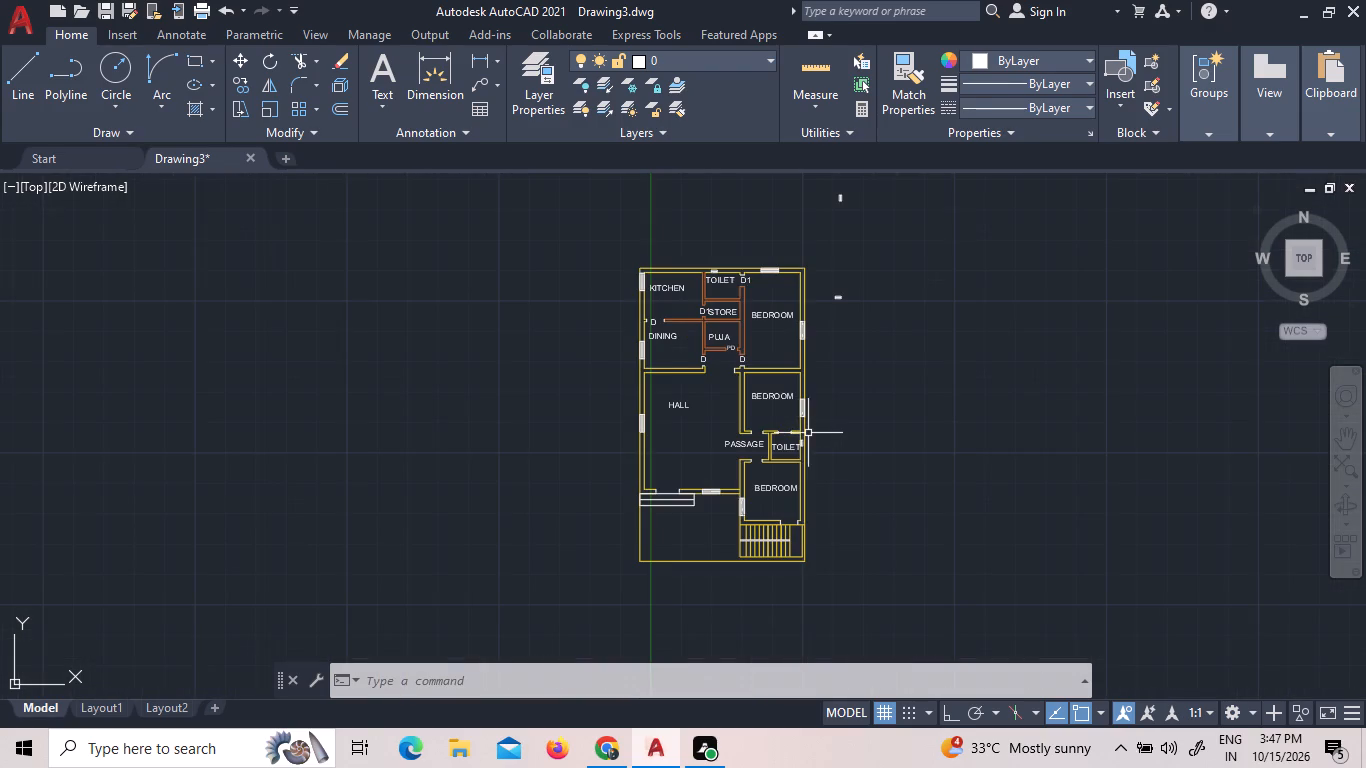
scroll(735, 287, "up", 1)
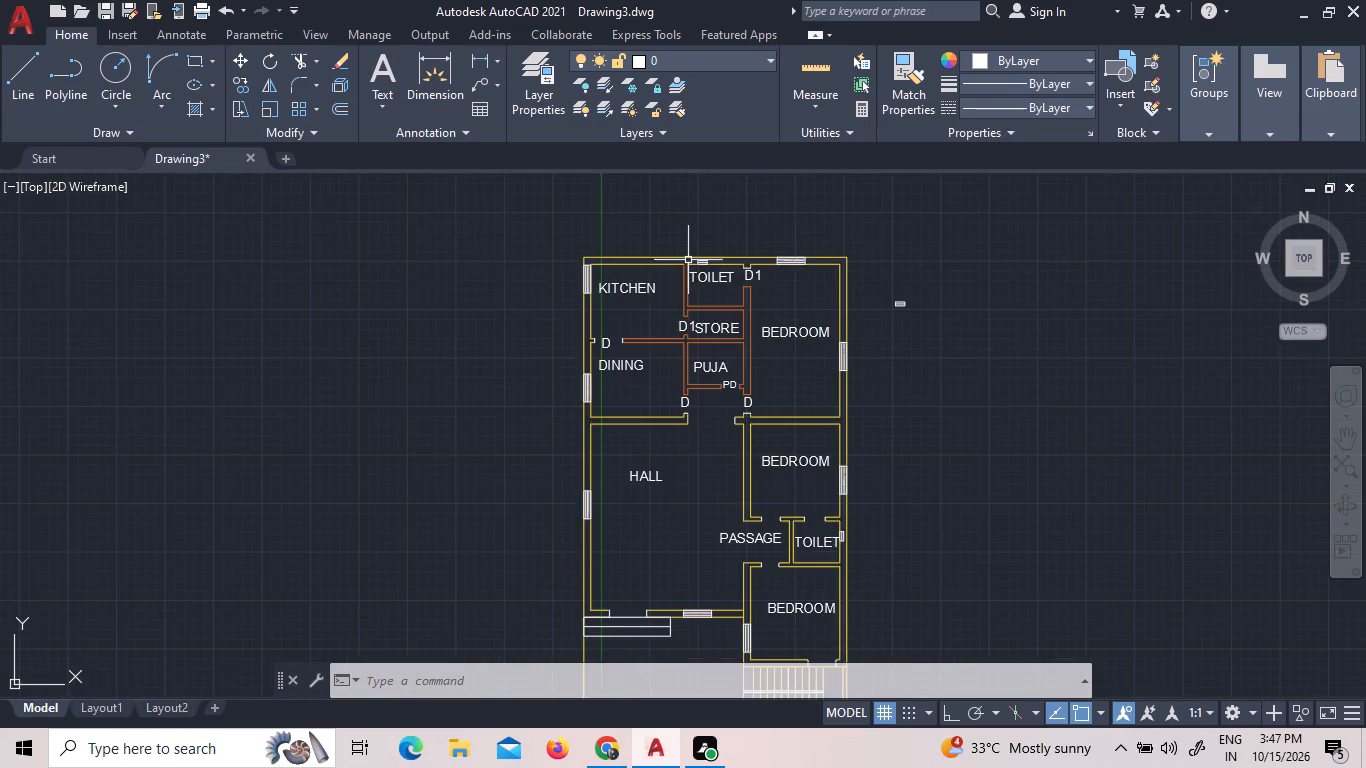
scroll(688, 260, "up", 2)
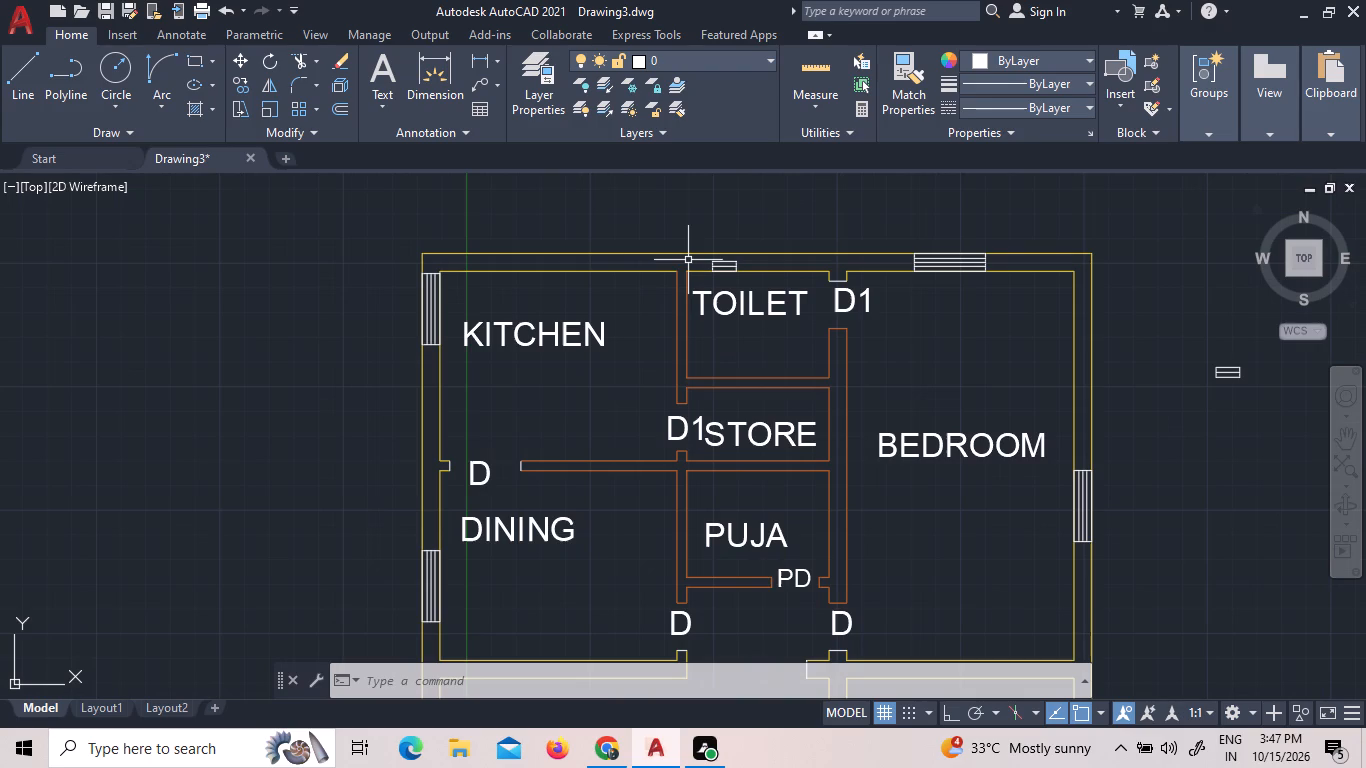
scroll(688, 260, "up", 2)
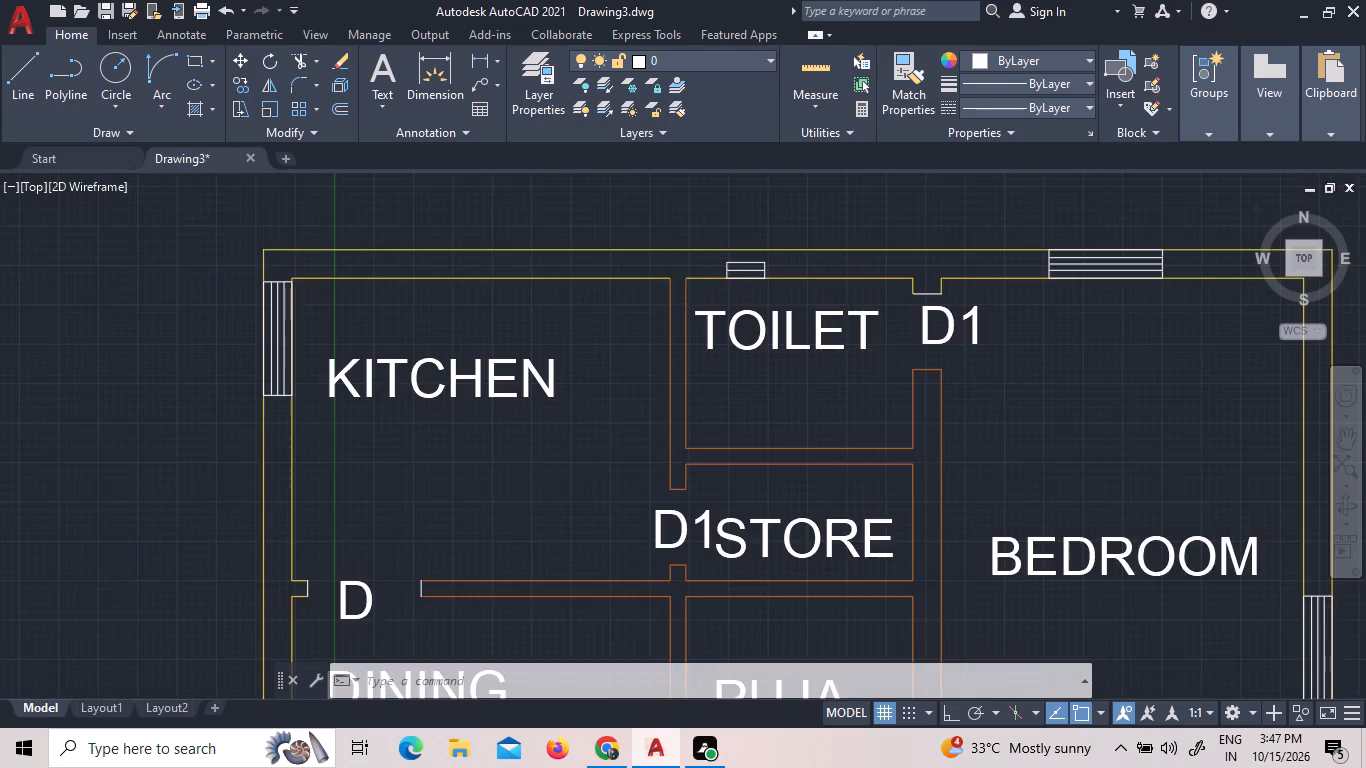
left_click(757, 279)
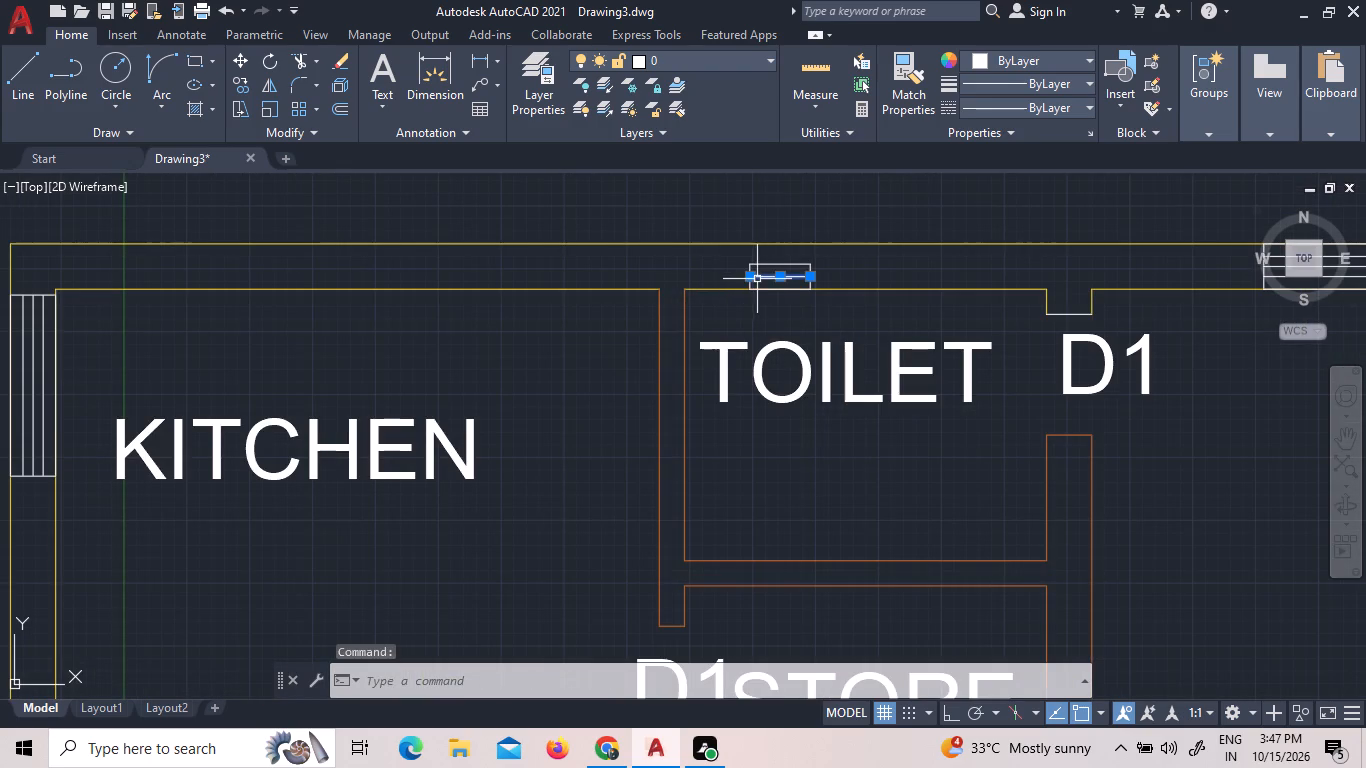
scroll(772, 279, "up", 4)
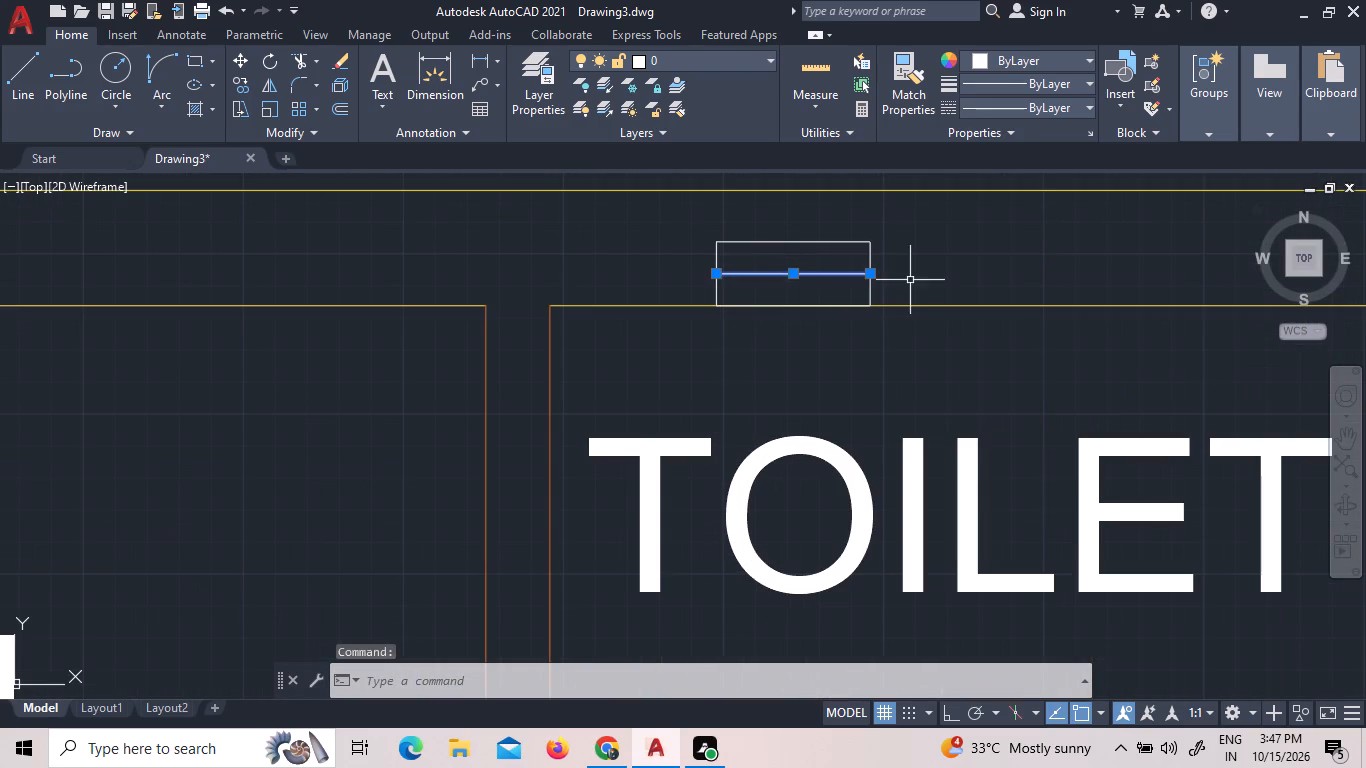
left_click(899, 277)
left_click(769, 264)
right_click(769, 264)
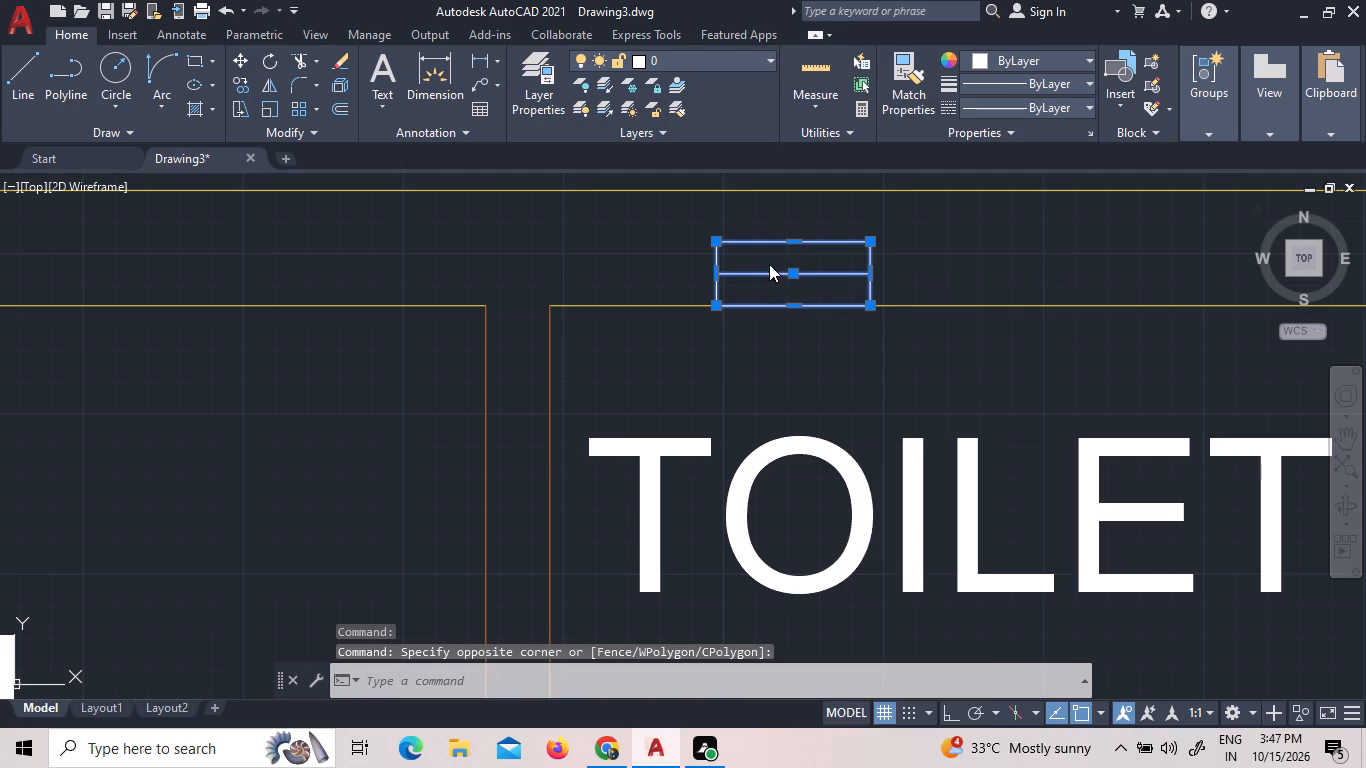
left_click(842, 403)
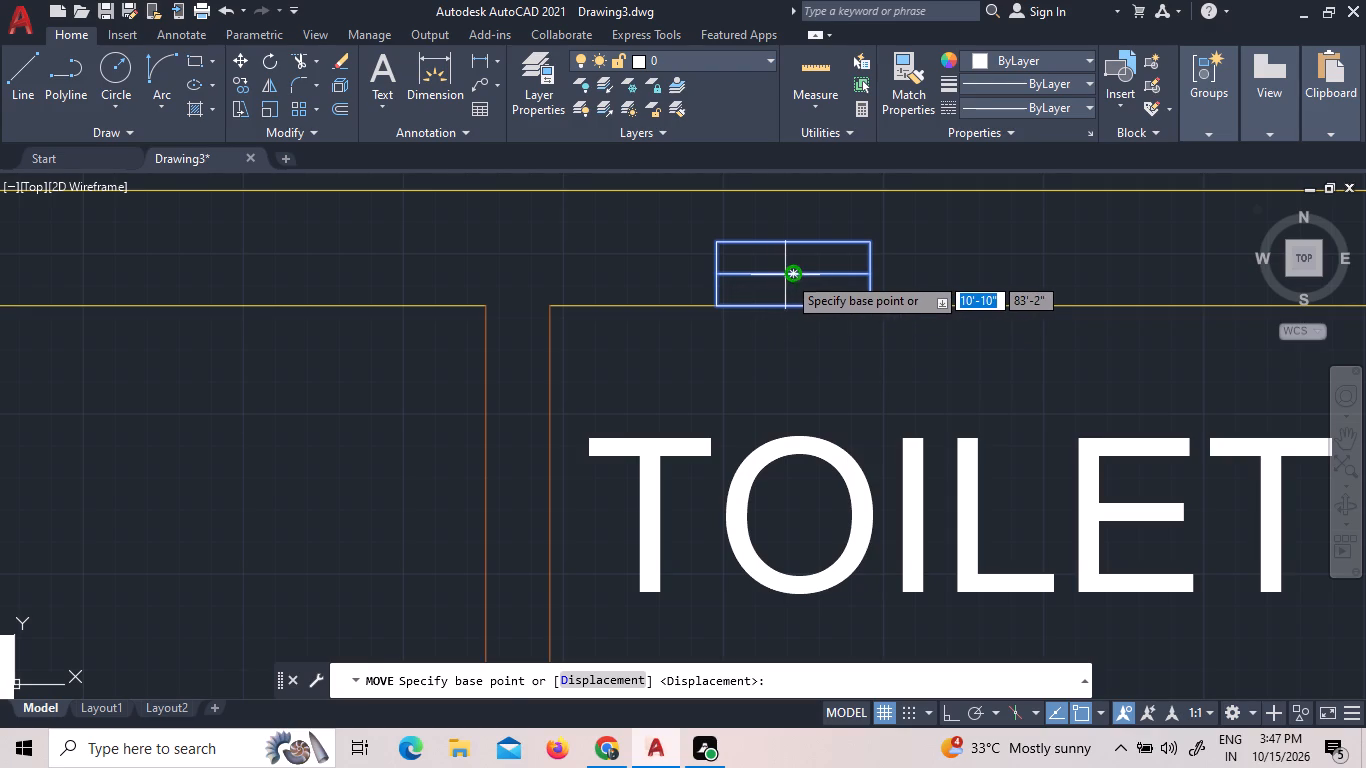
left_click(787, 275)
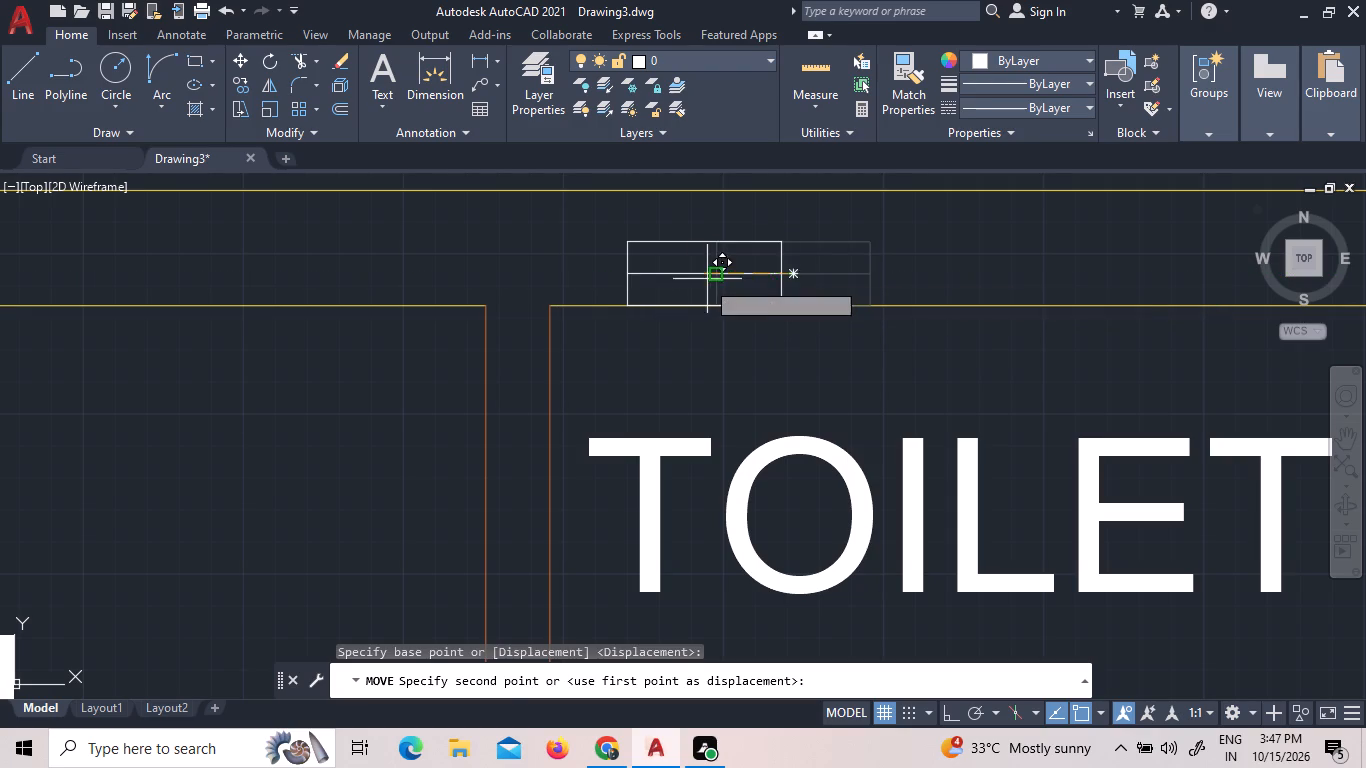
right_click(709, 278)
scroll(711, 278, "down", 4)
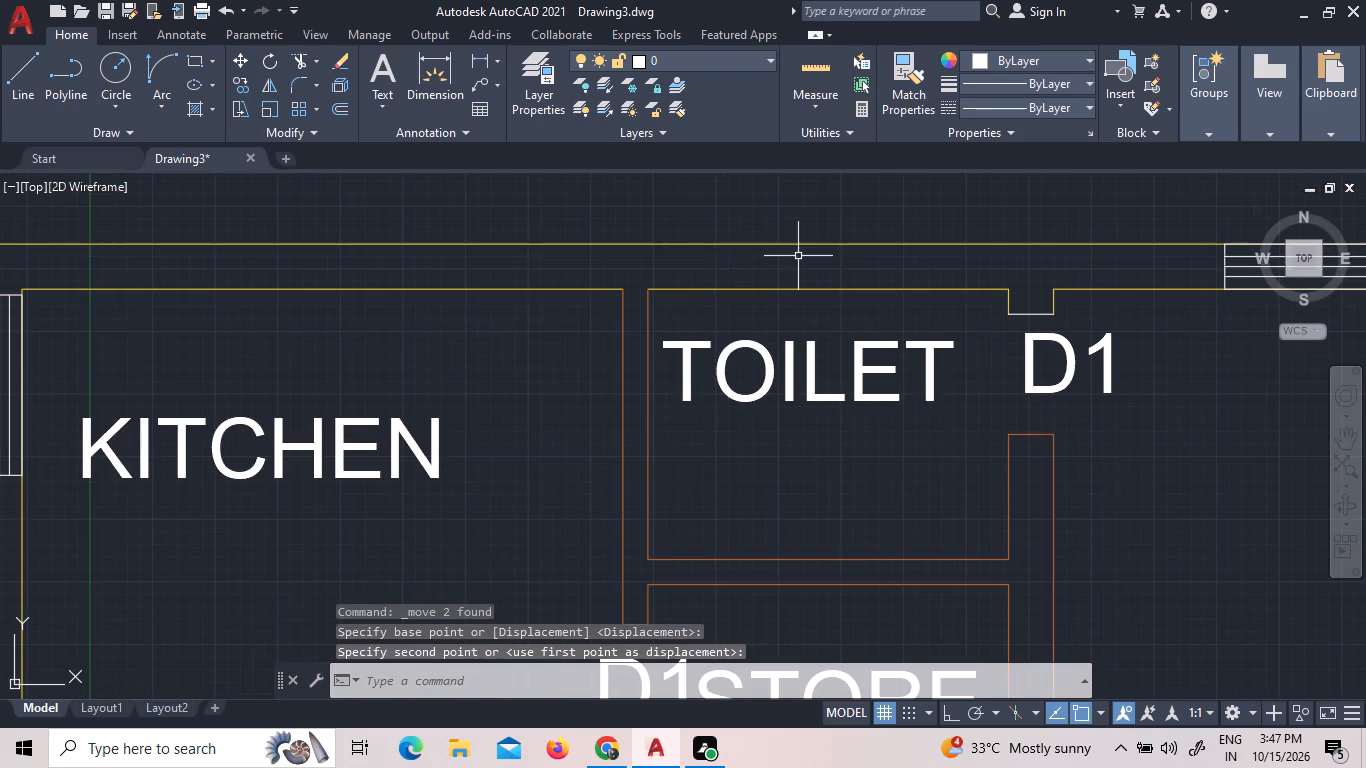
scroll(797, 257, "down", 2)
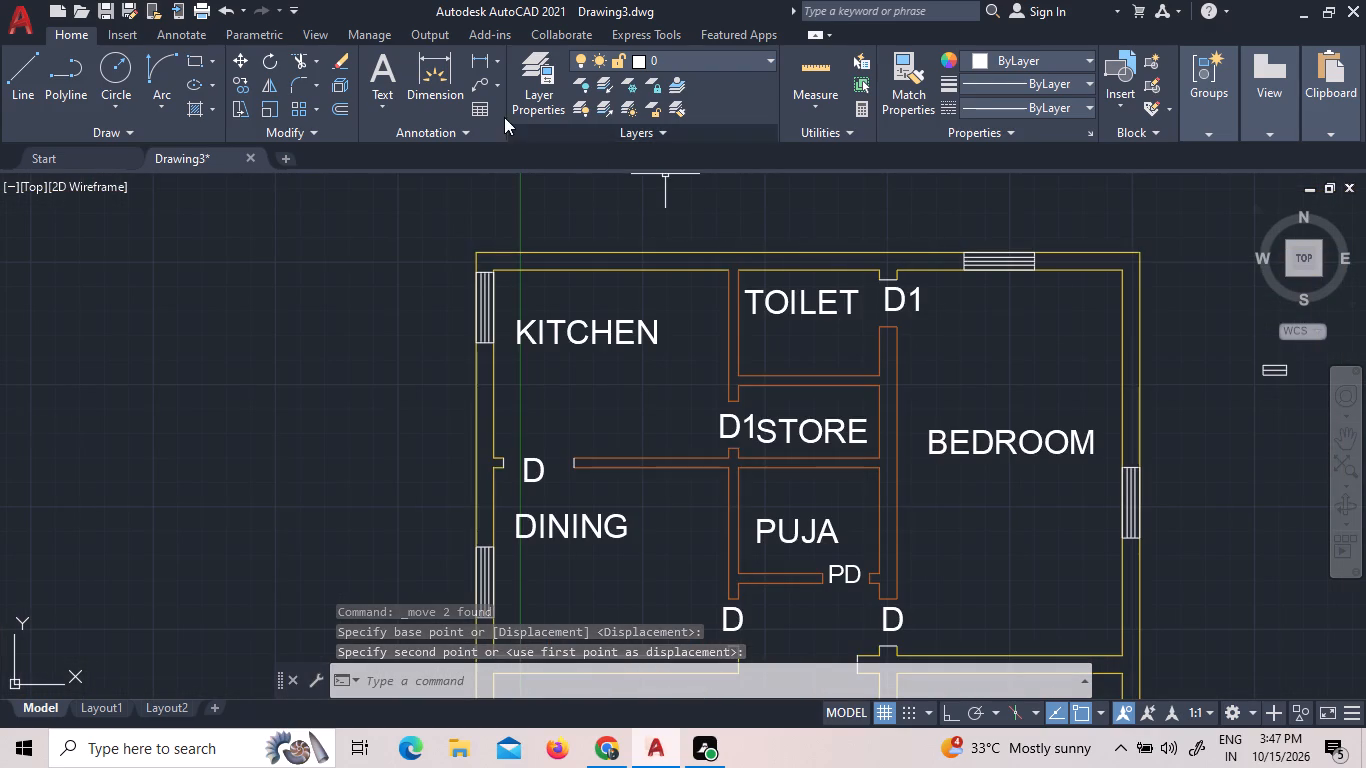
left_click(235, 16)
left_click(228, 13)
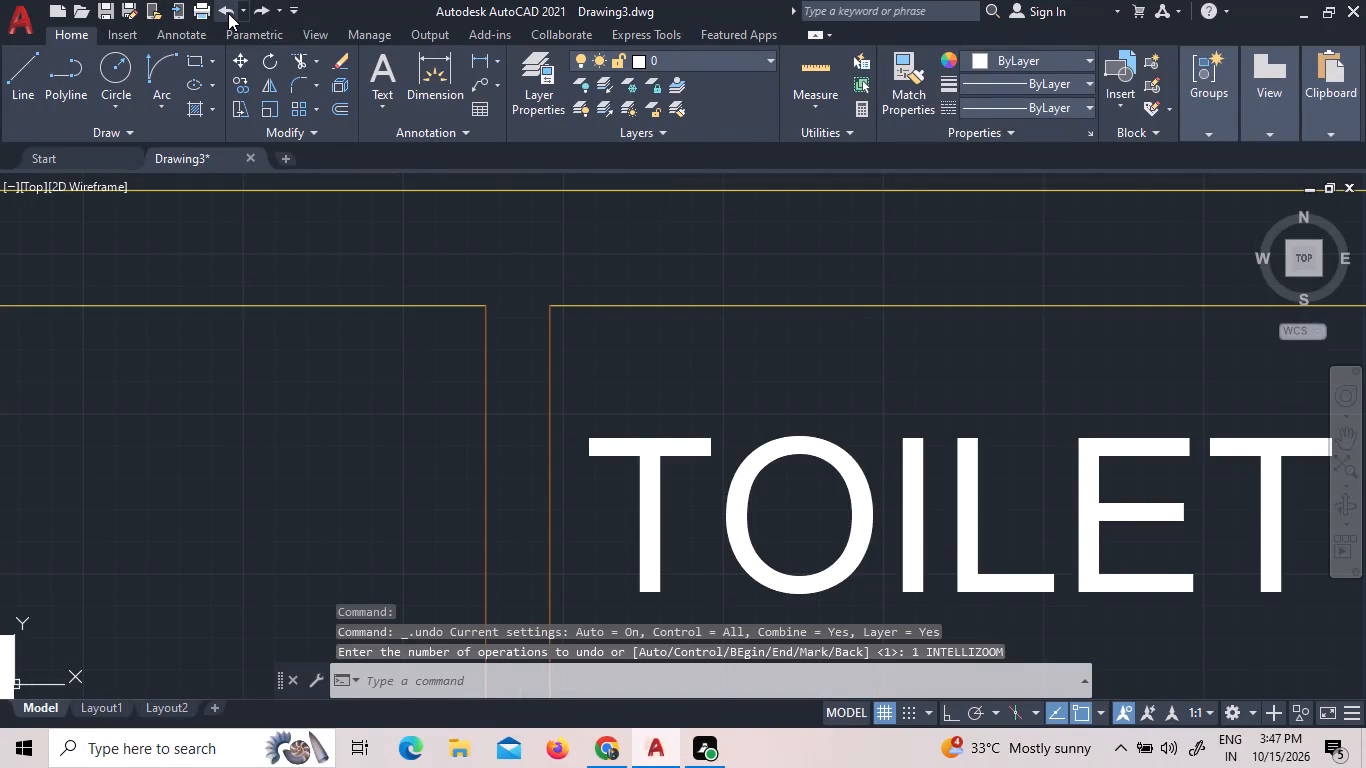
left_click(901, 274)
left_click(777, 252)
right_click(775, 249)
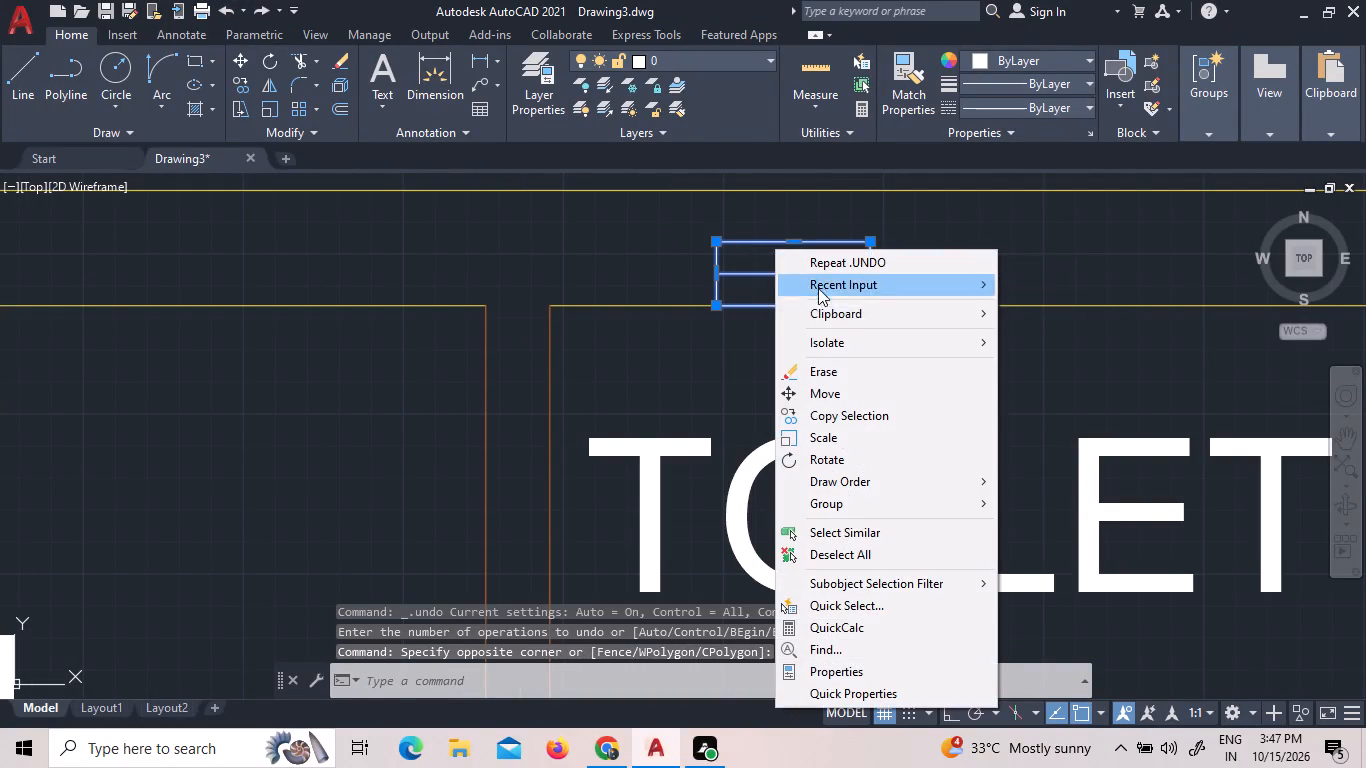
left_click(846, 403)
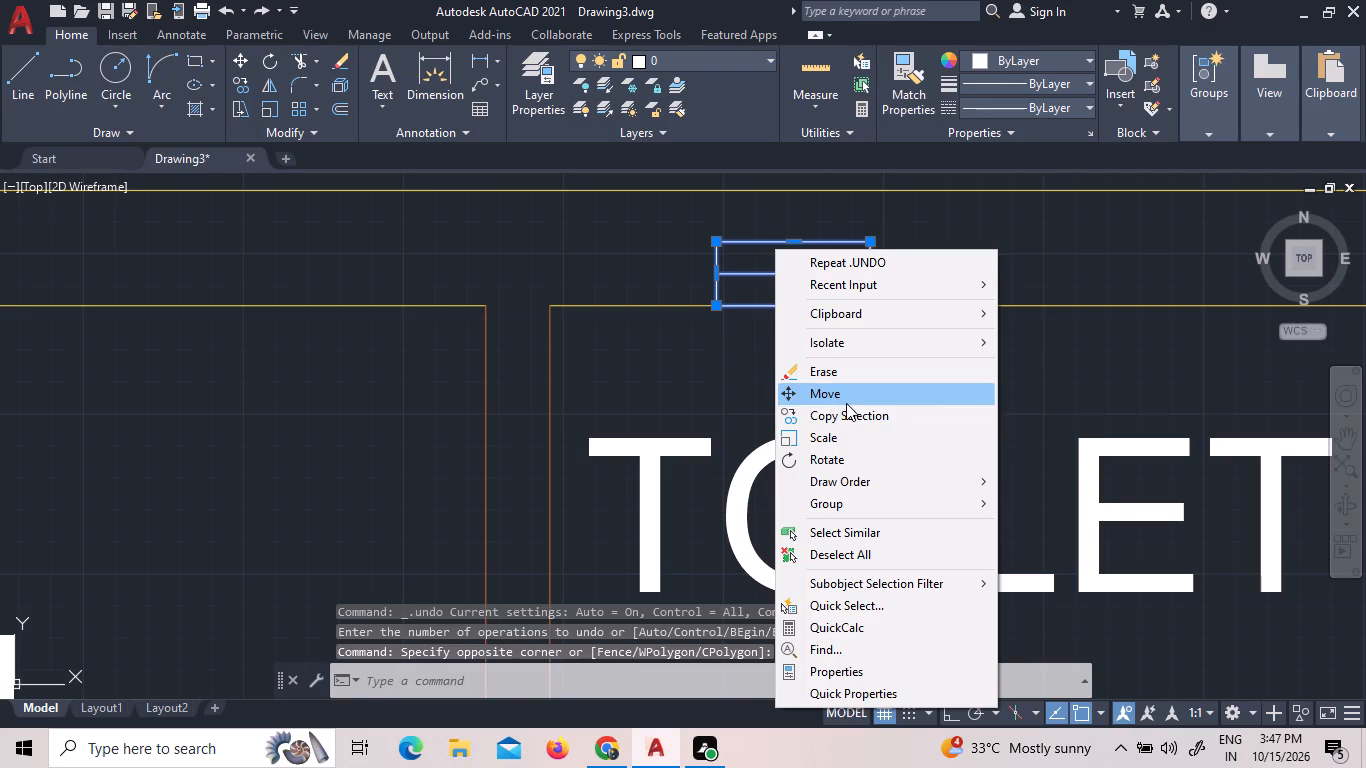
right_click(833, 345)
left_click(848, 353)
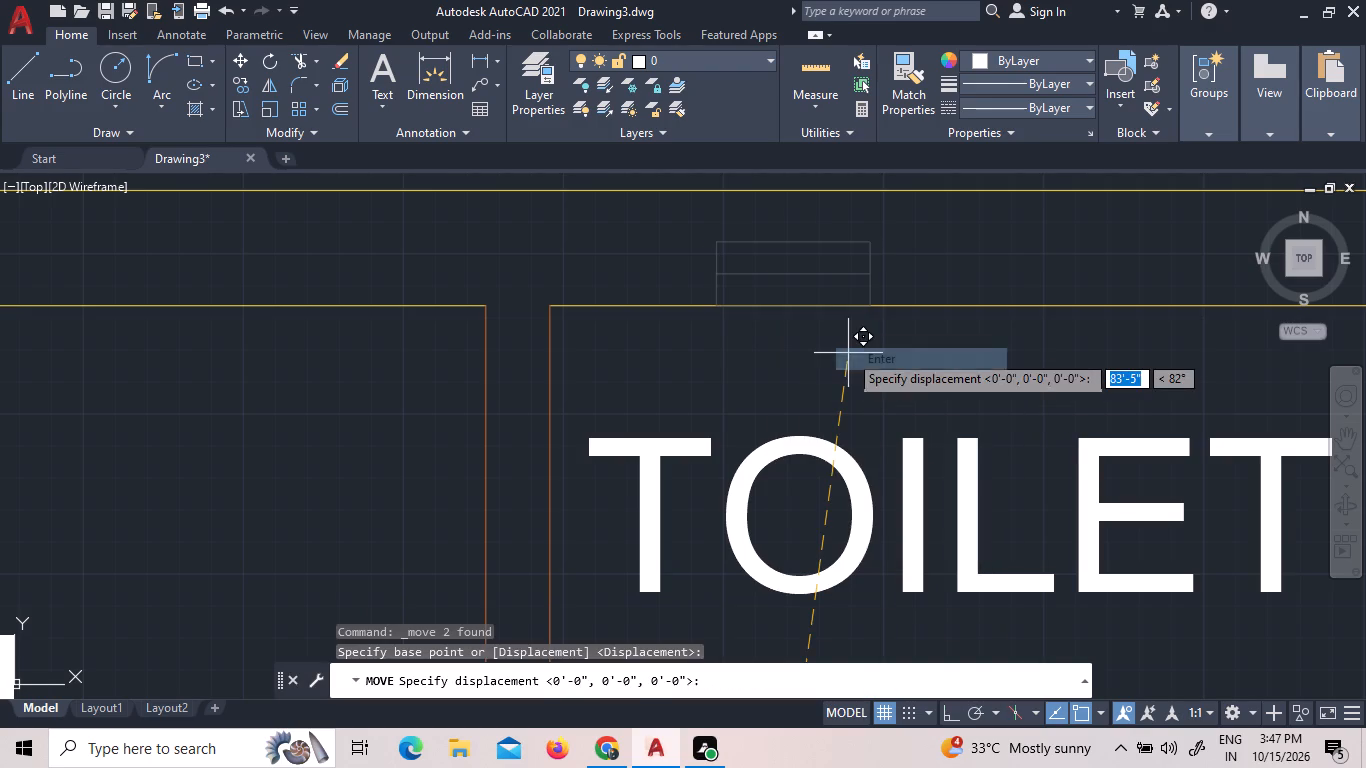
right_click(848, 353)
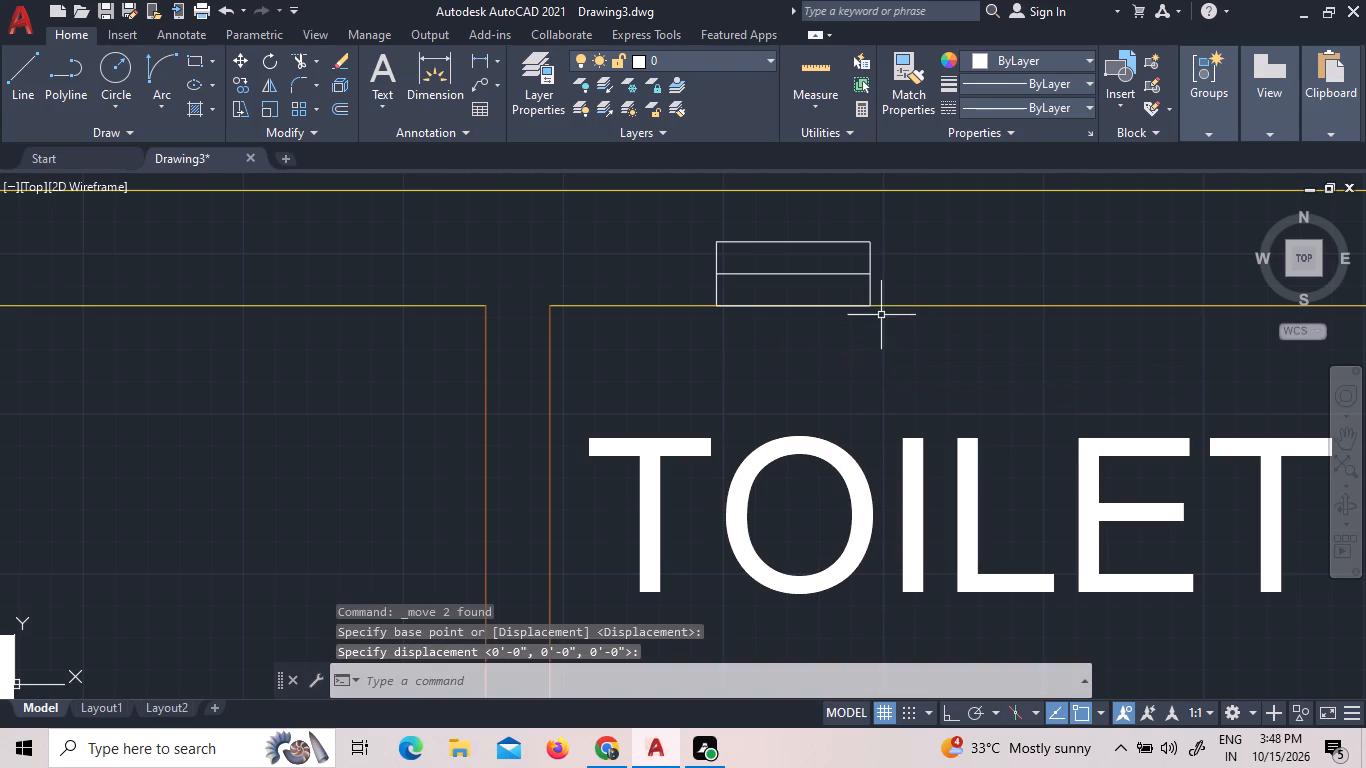
Copy the rear toilet's opening symbol from the left end of its centre line about 8'-1" straight left into the kitchen's back wall.
double_click(888, 295)
left_click(829, 270)
right_click(829, 270)
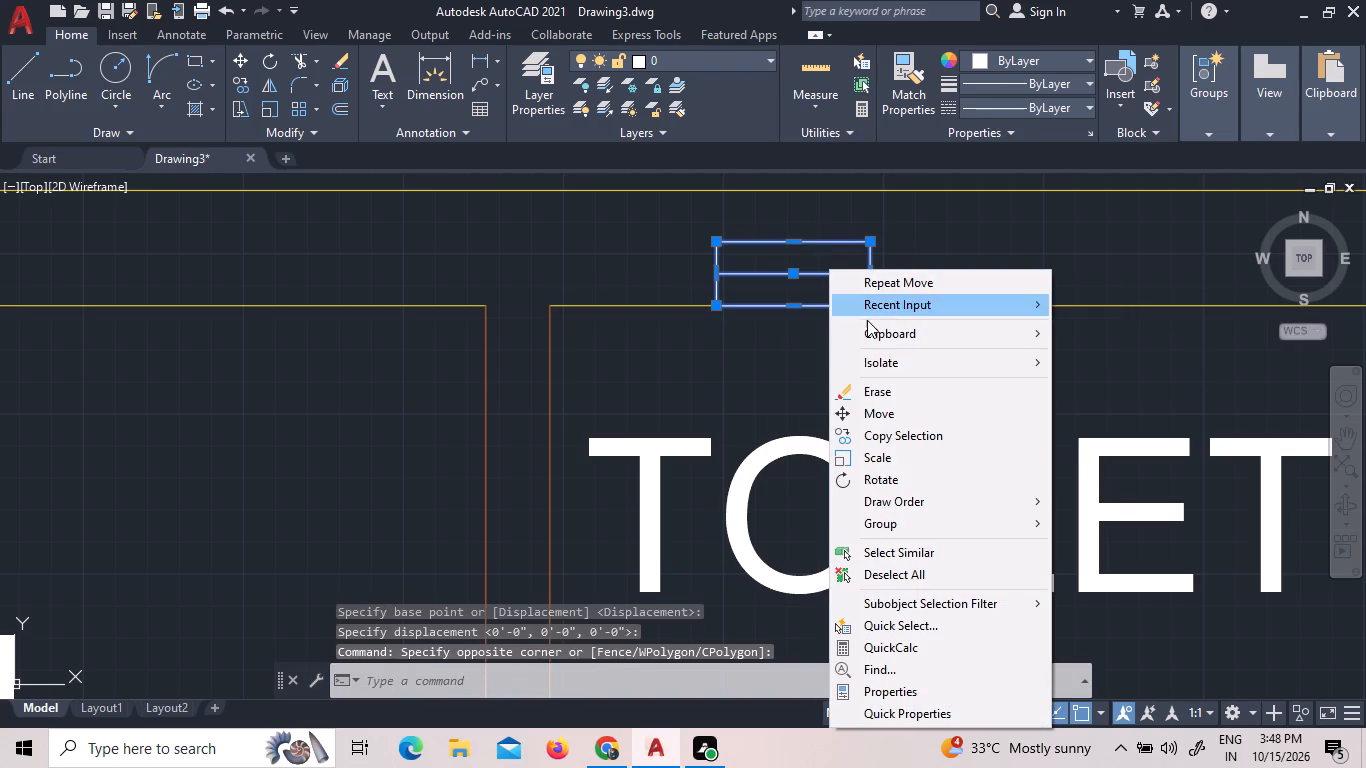
left_click(891, 428)
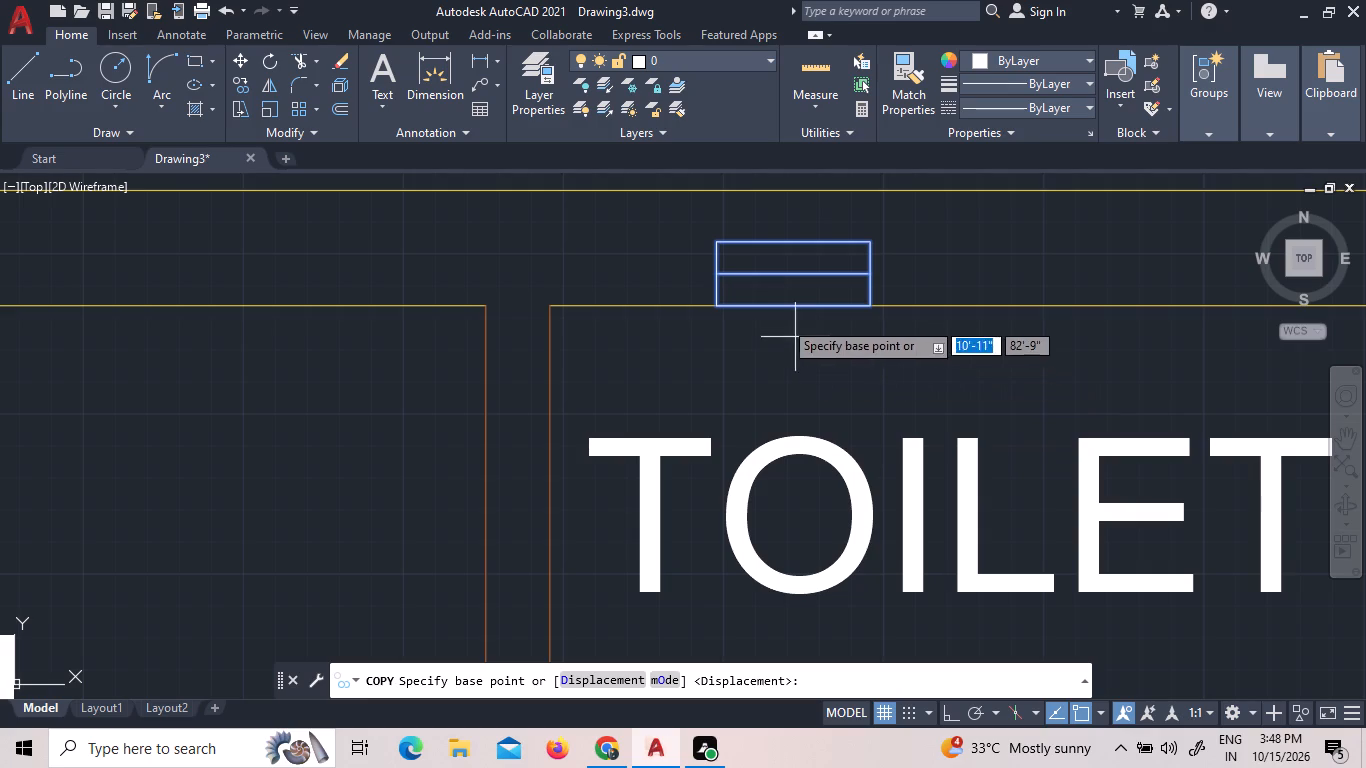
left_click(720, 273)
scroll(457, 263, "down", 3)
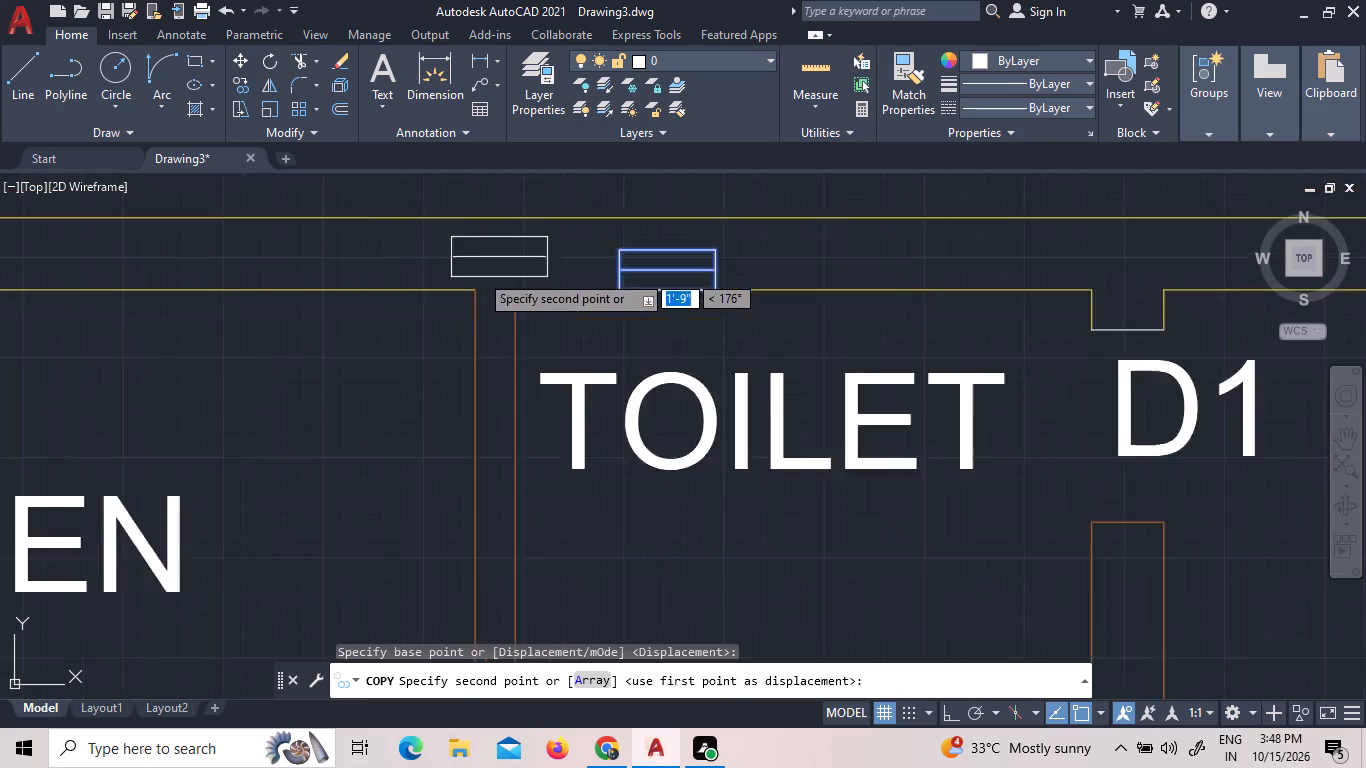
scroll(525, 279, "down", 3)
scroll(452, 274, "up", 3)
scroll(369, 274, "up", 3)
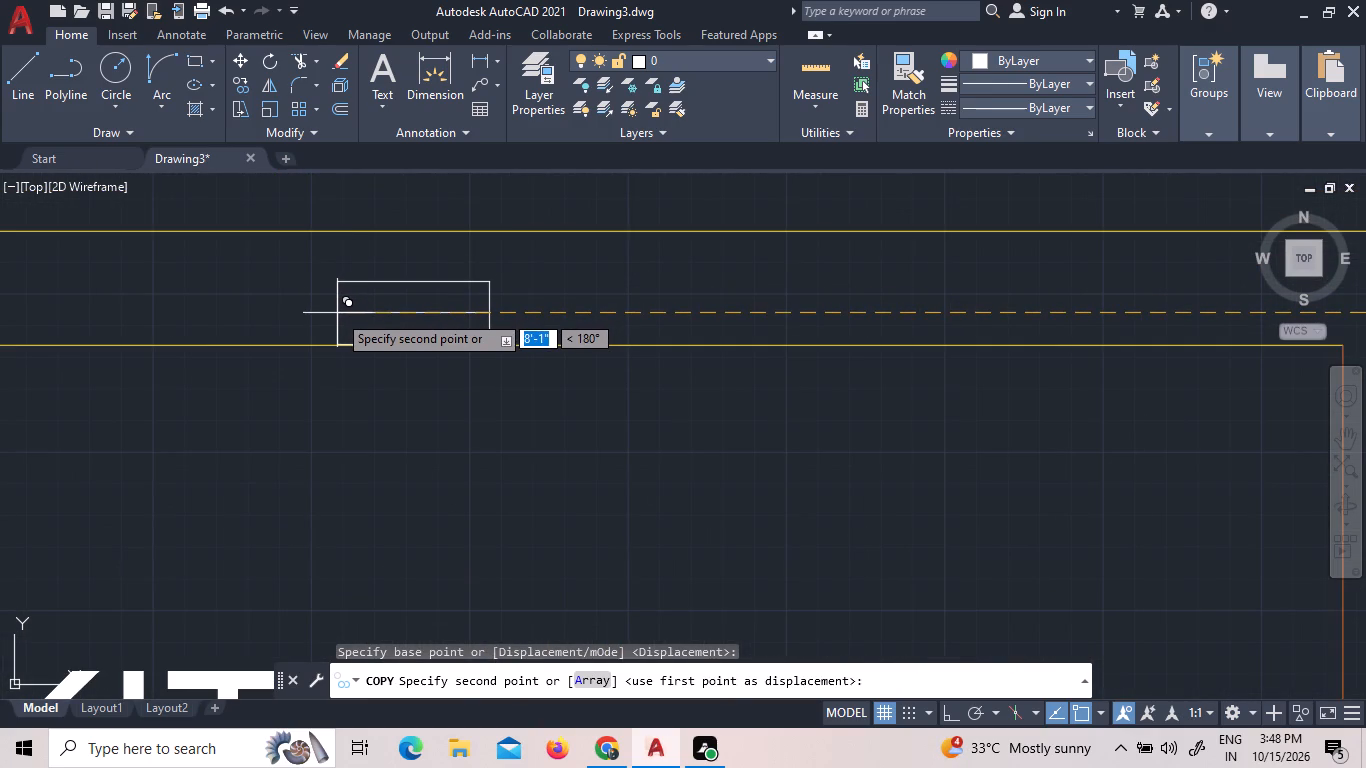
left_click(337, 313)
right_click(462, 253)
left_click(474, 264)
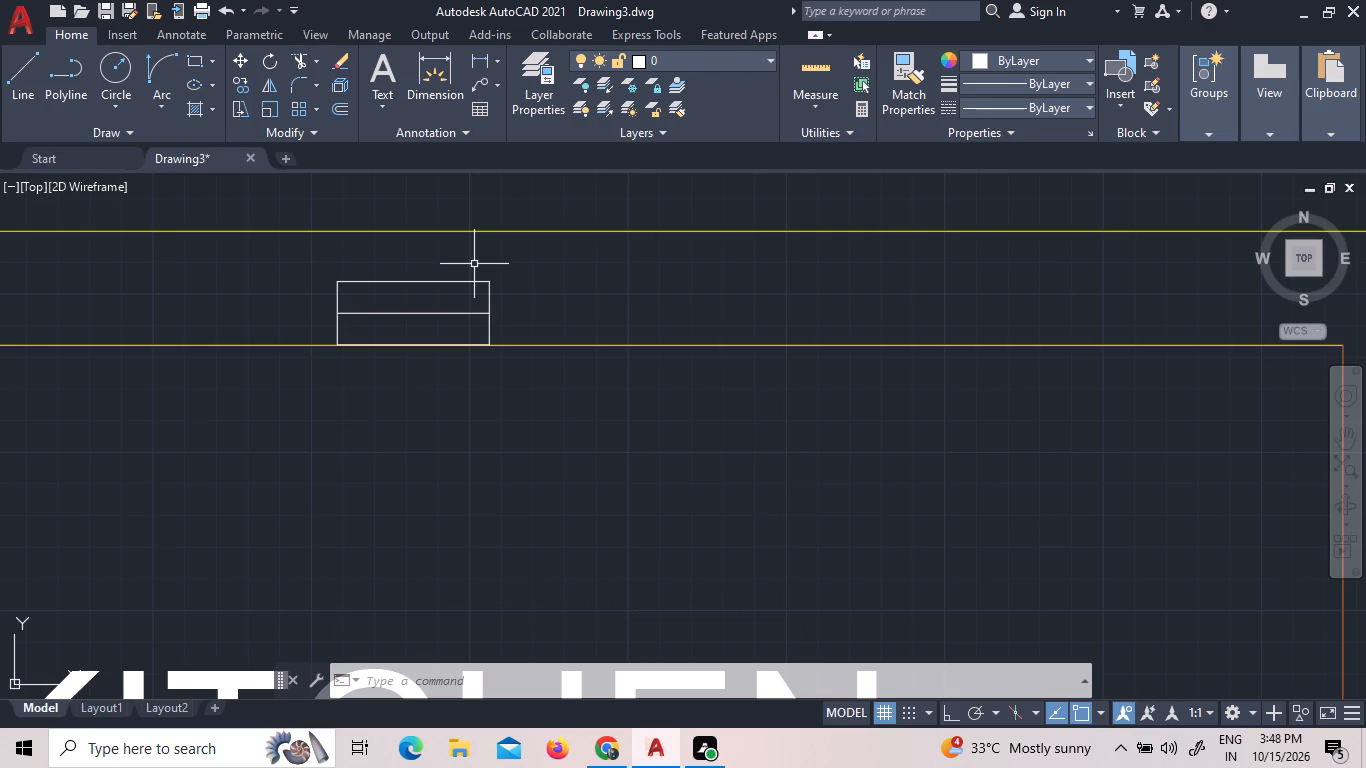
Trim away the left outer wall line between the front steps below the hall and the front boundary line.
scroll(589, 358, "down", 3)
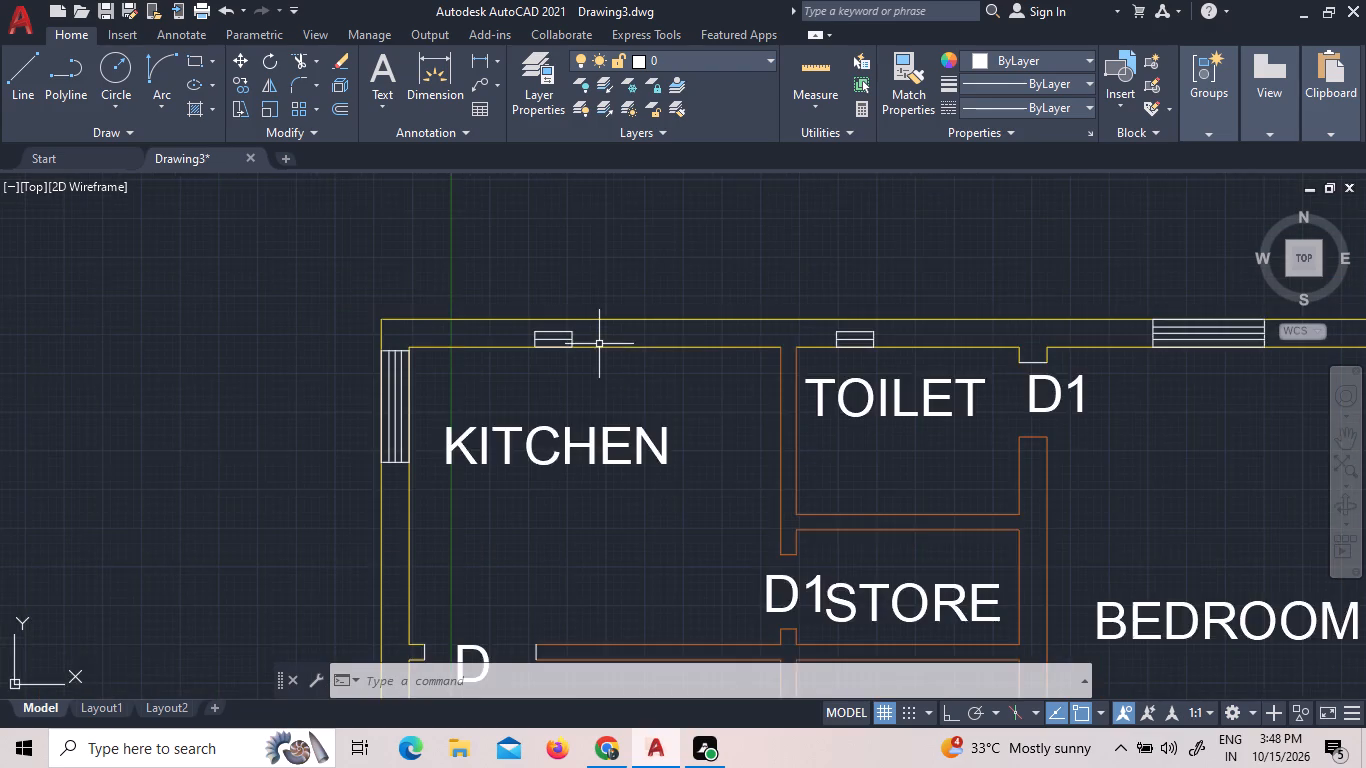
scroll(599, 344, "down", 4)
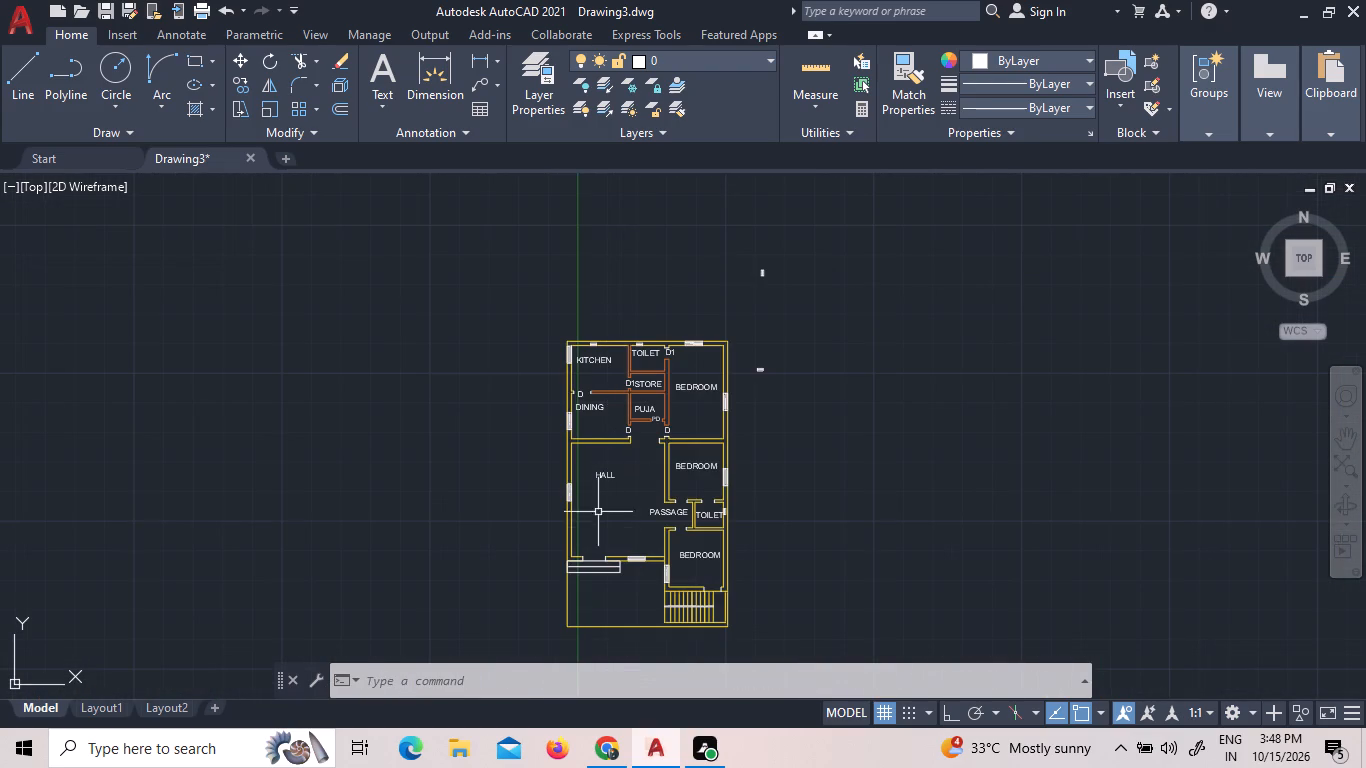
left_click(582, 598)
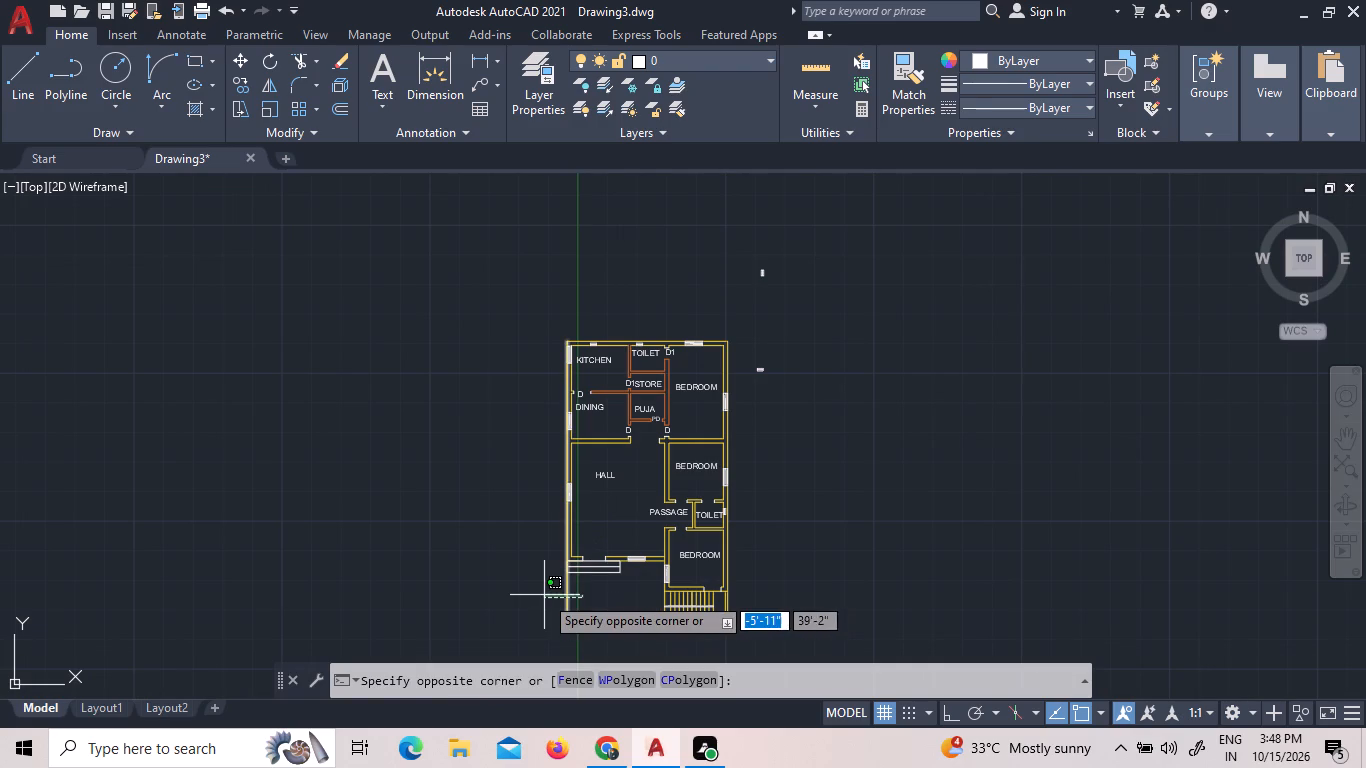
scroll(565, 604, "up", 5)
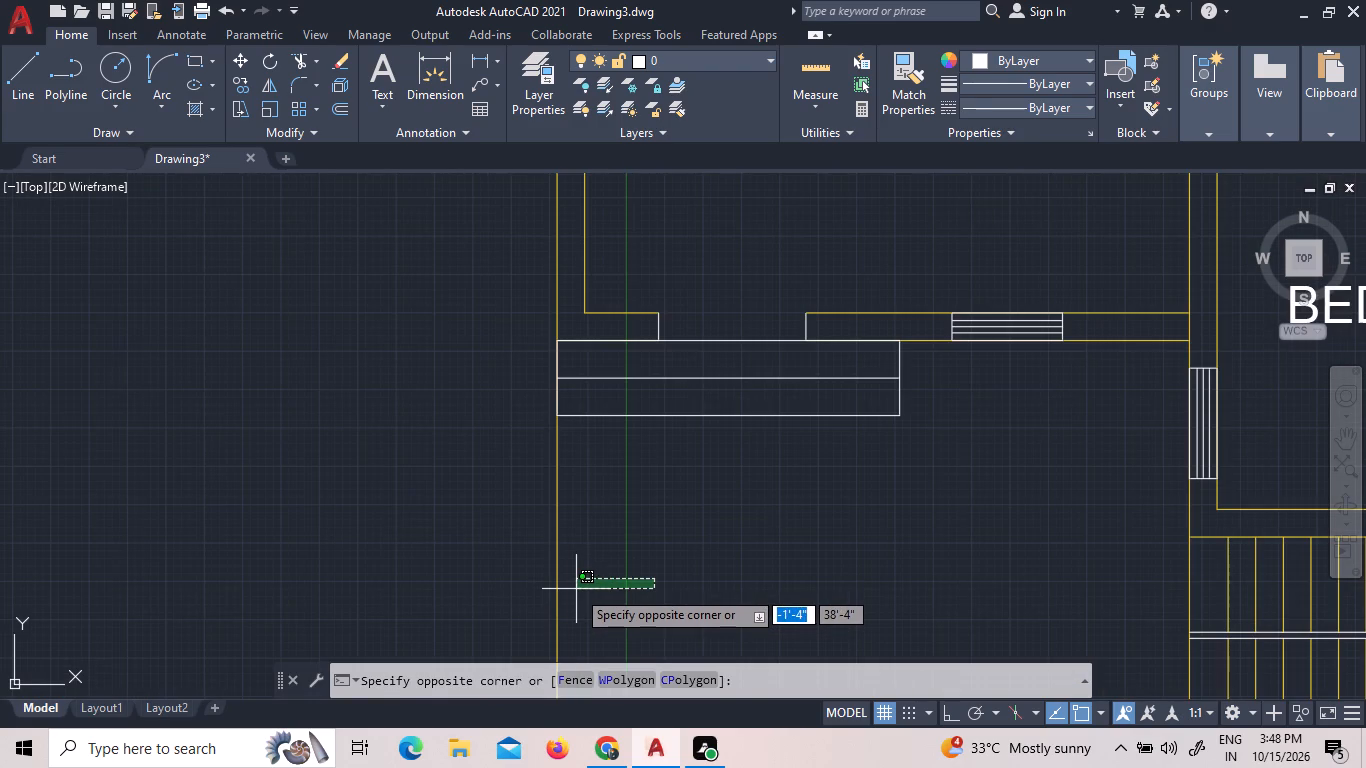
key("Escape")
key("Escape")
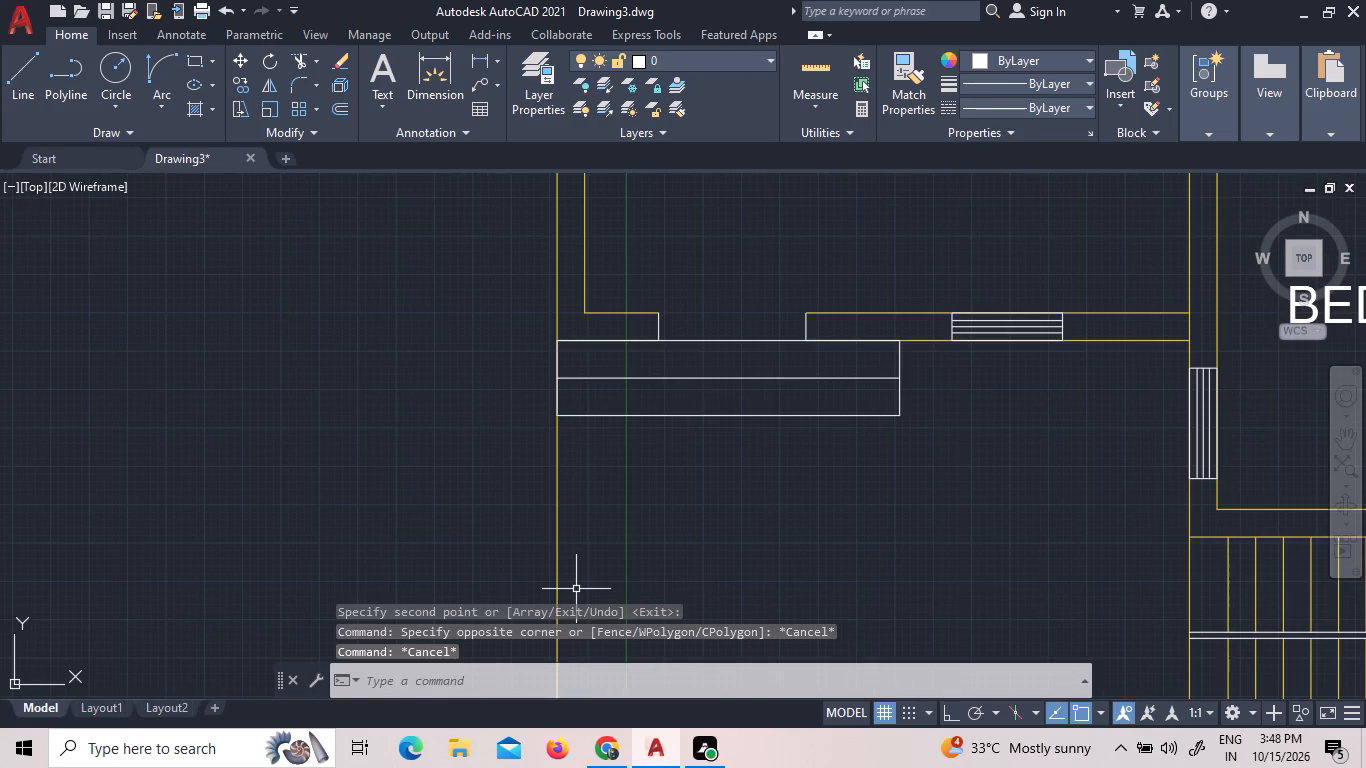
type("TR")
key("space")
key("space")
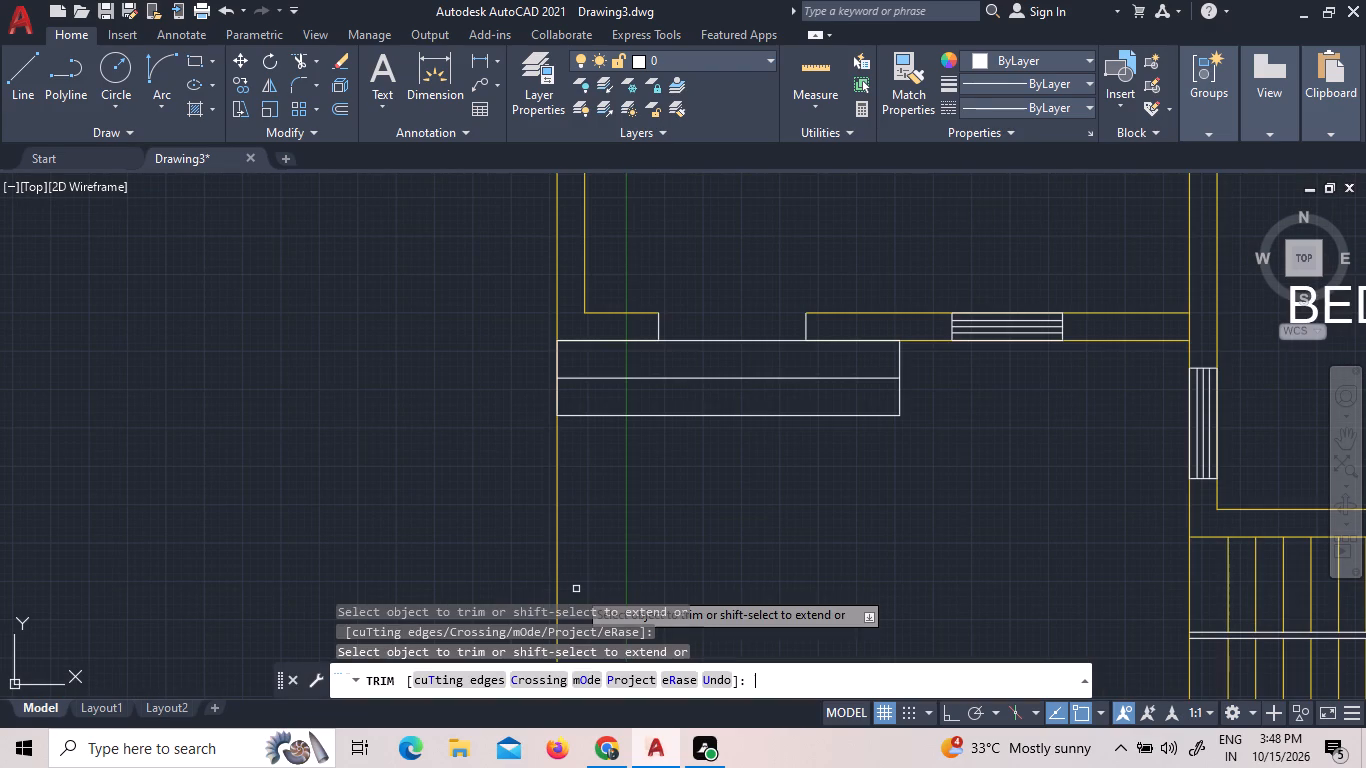
left_click(554, 559)
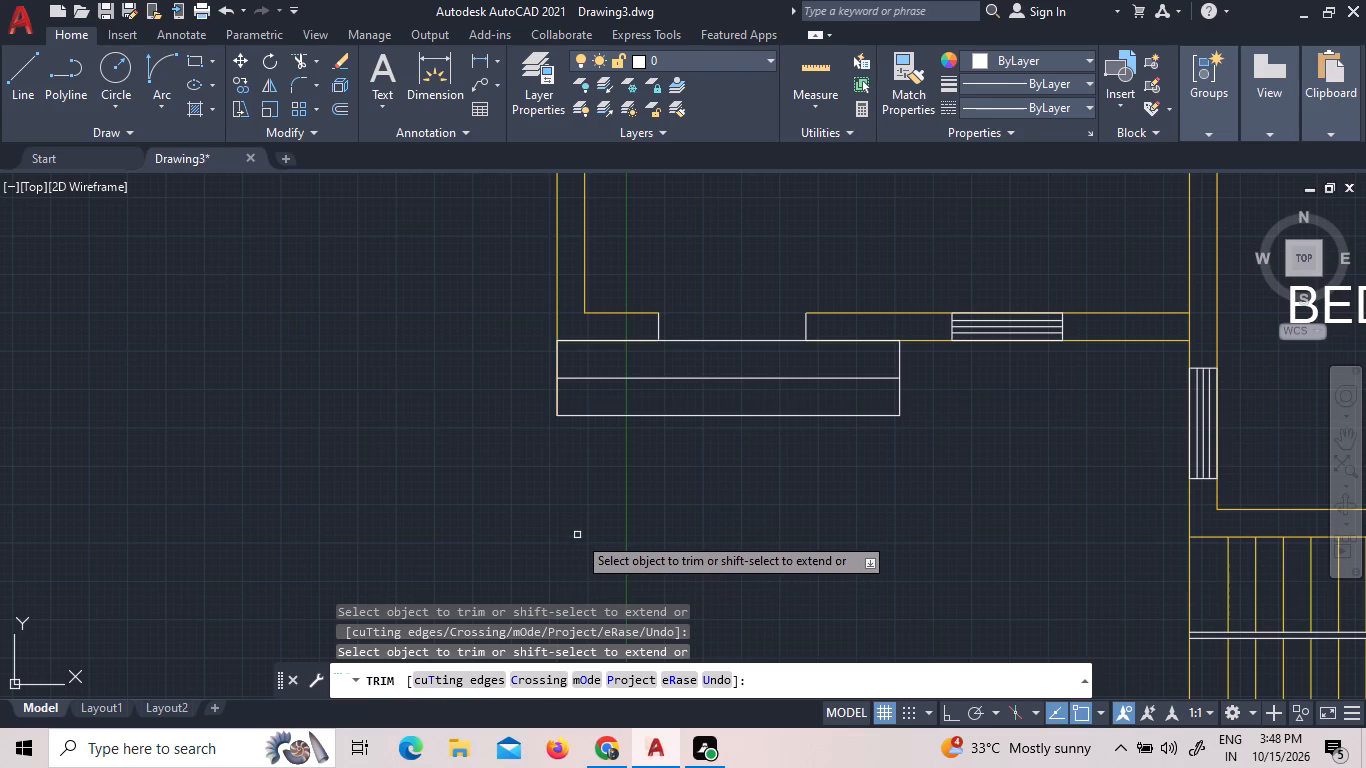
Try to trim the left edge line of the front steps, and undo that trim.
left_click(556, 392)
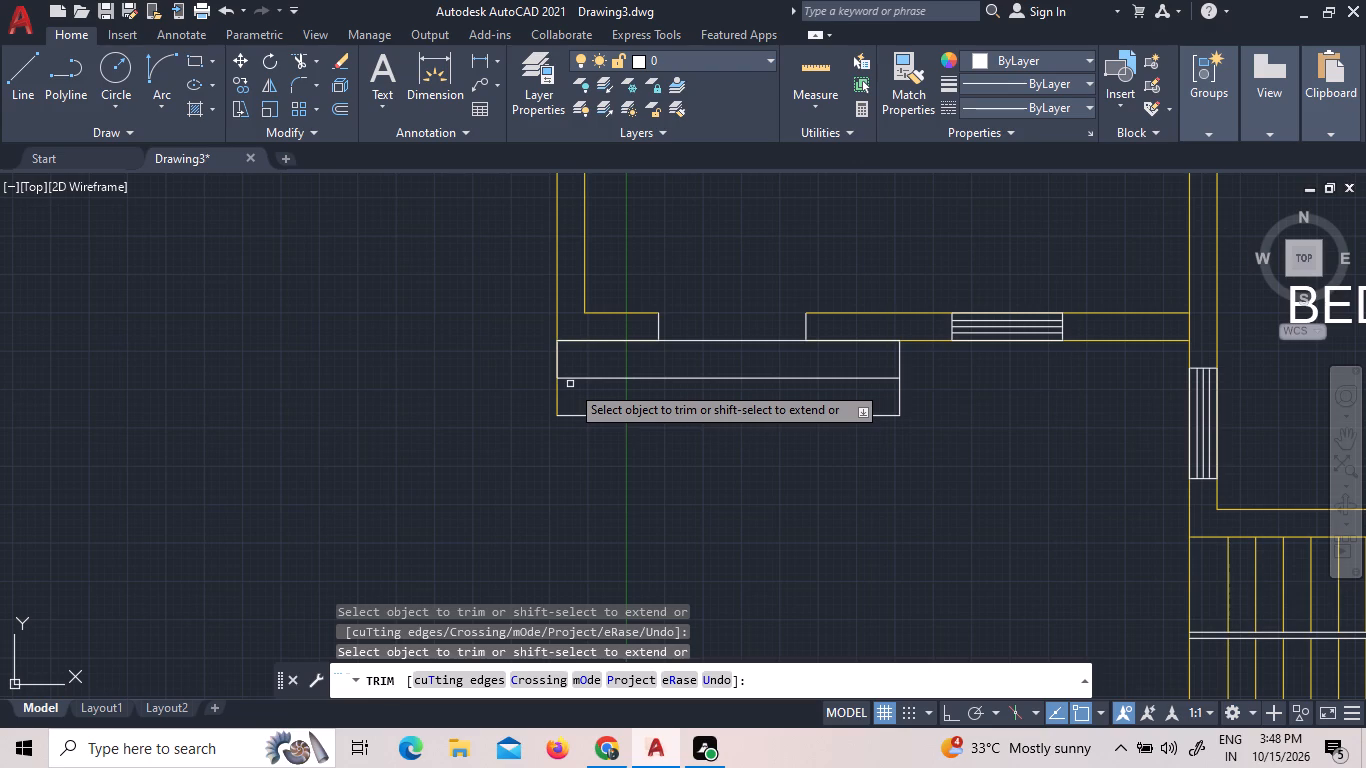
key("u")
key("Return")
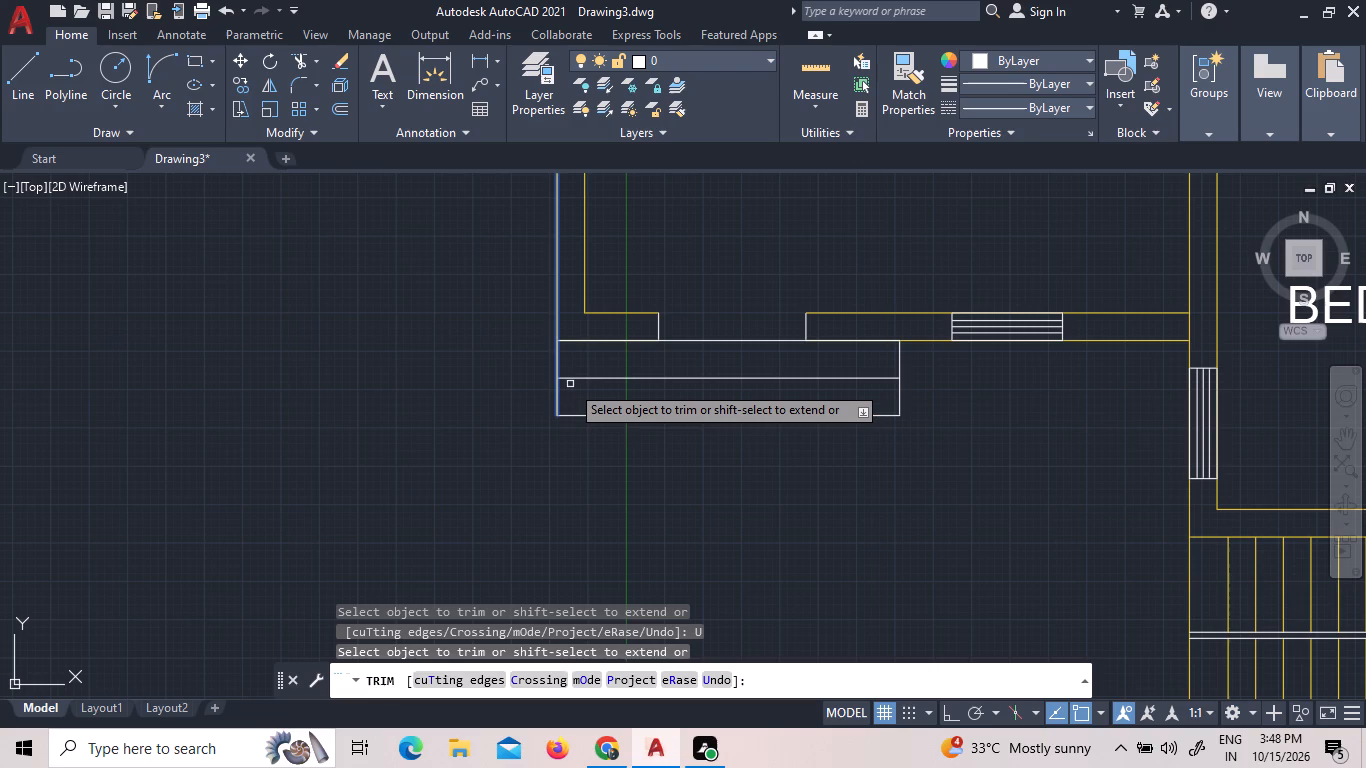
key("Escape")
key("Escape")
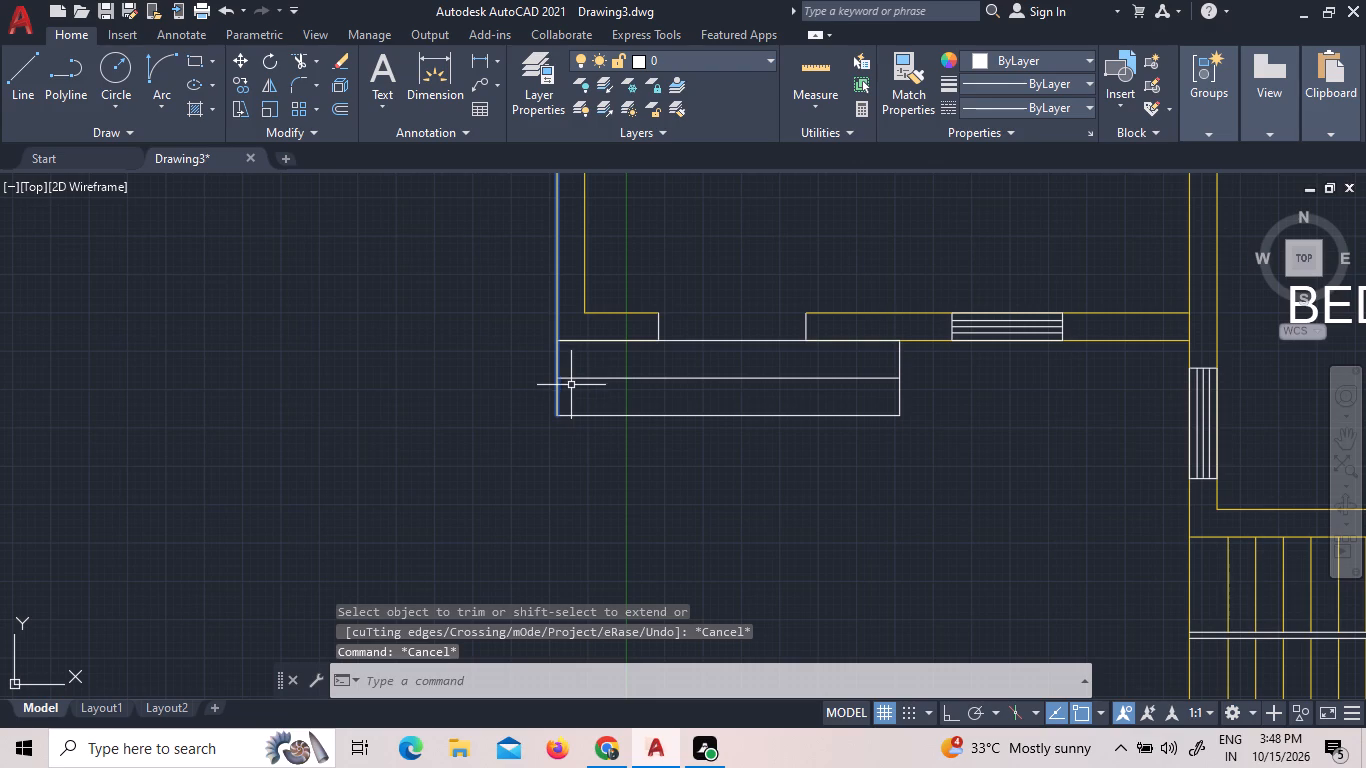
Draw a line 4' outward from the hall's left outer wall above the window, continuing straight down past the front boundary level.
scroll(571, 385, "down", 3)
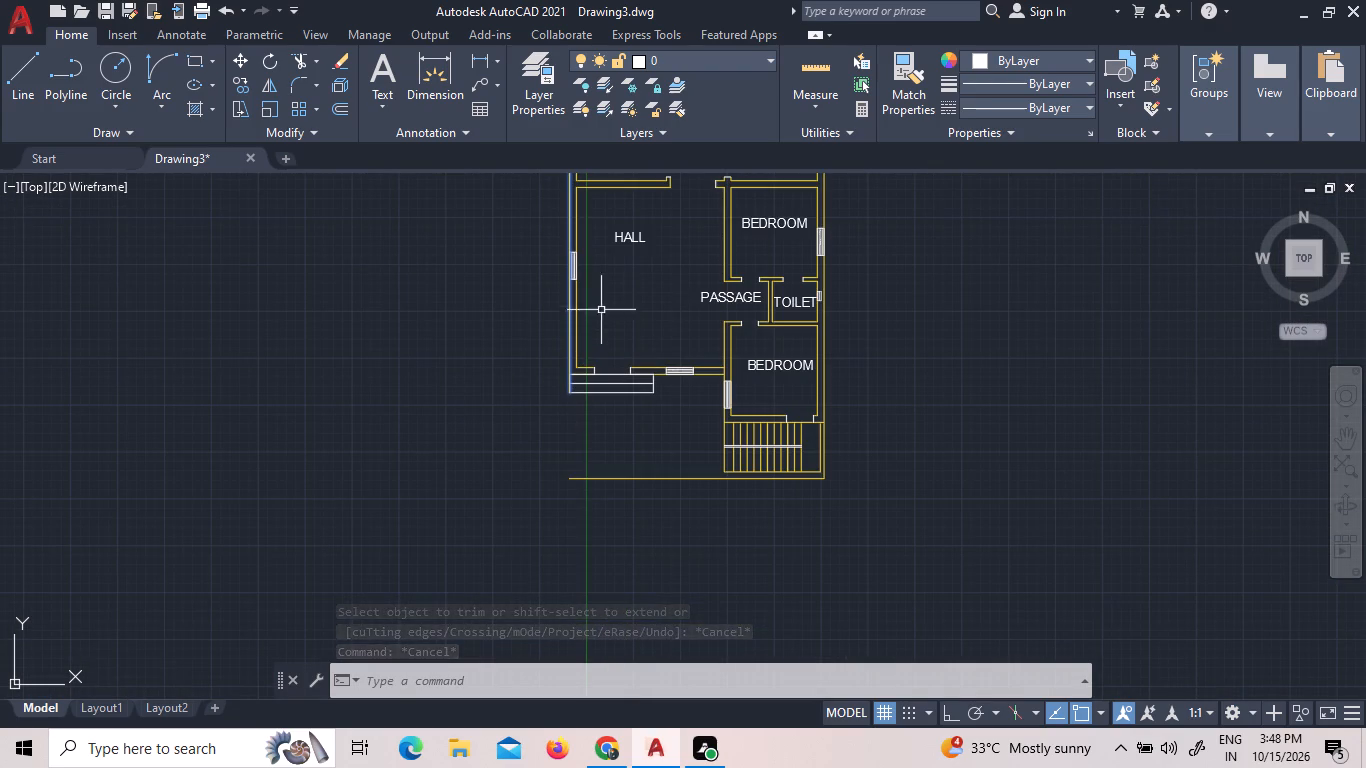
left_click(25, 69)
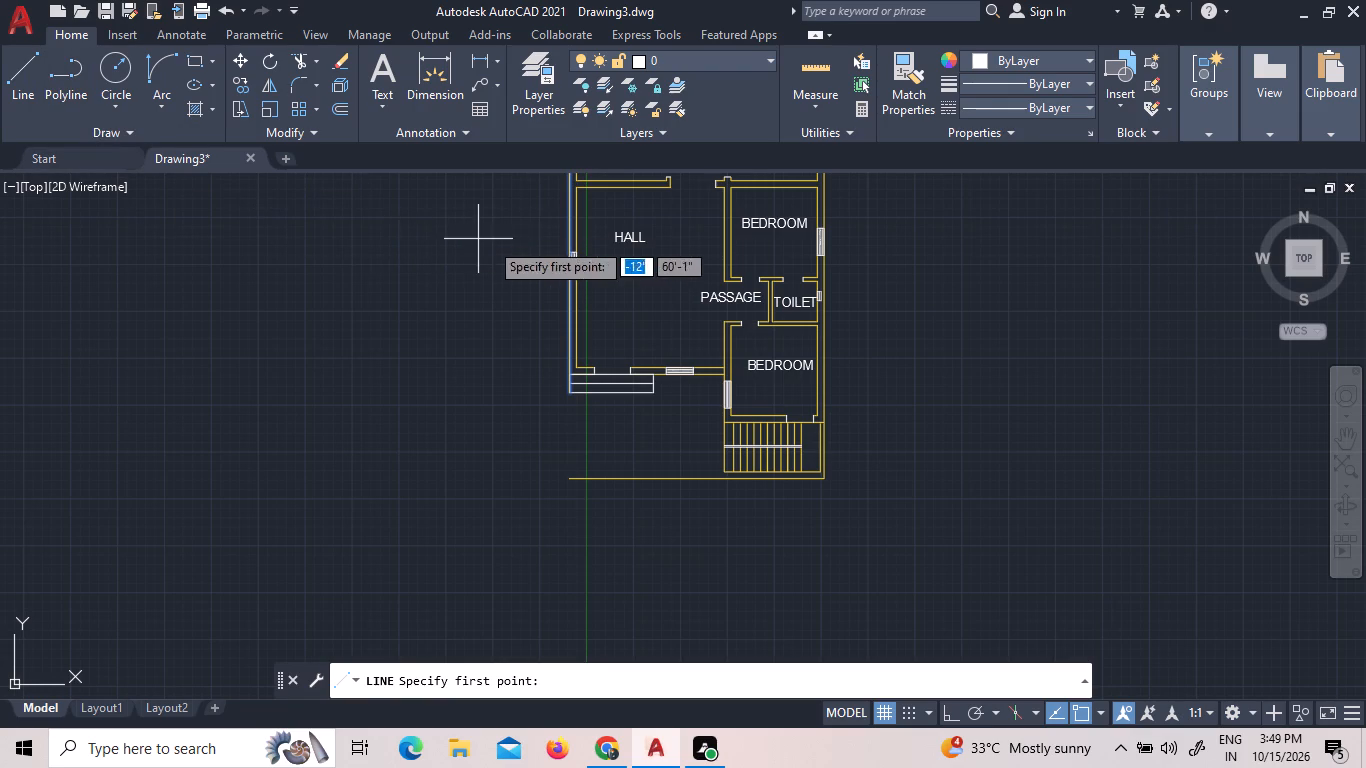
scroll(543, 235, "up", 3)
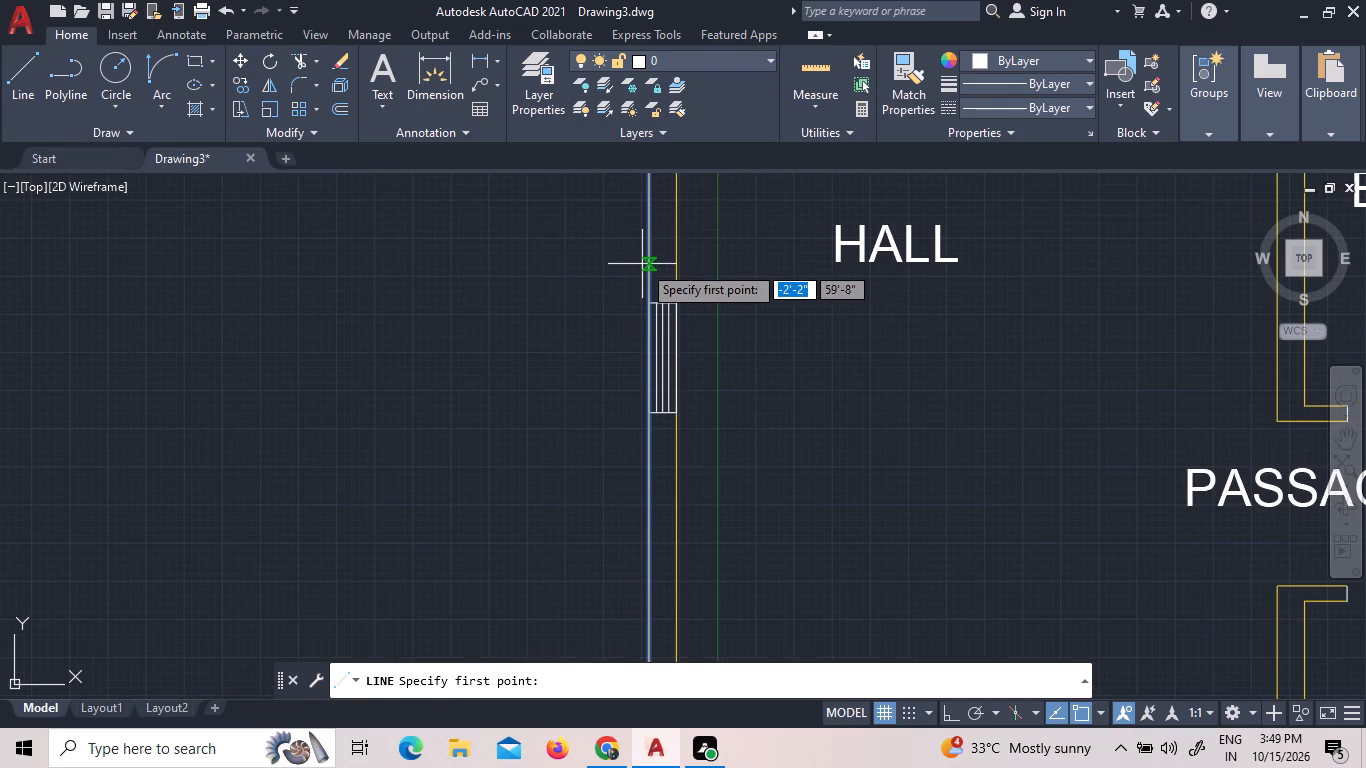
left_click(649, 247)
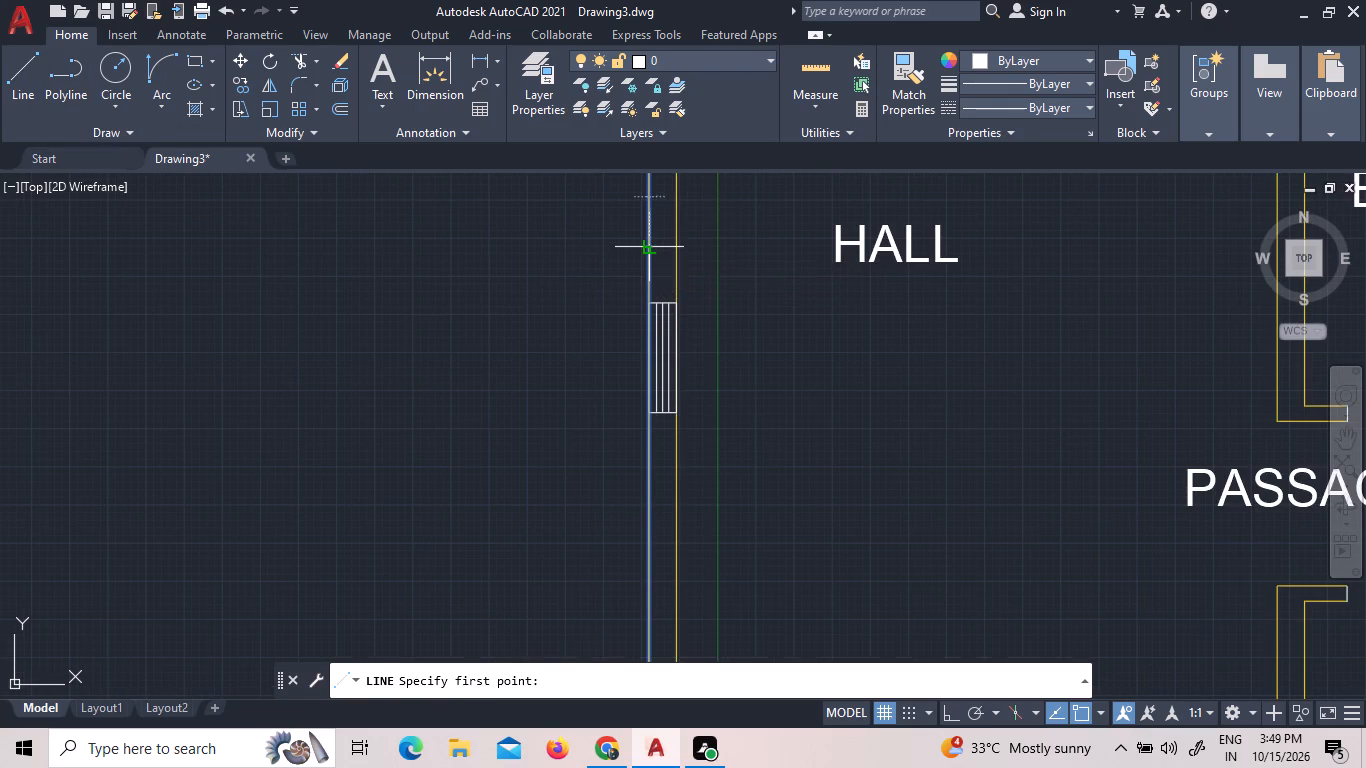
key("F8")
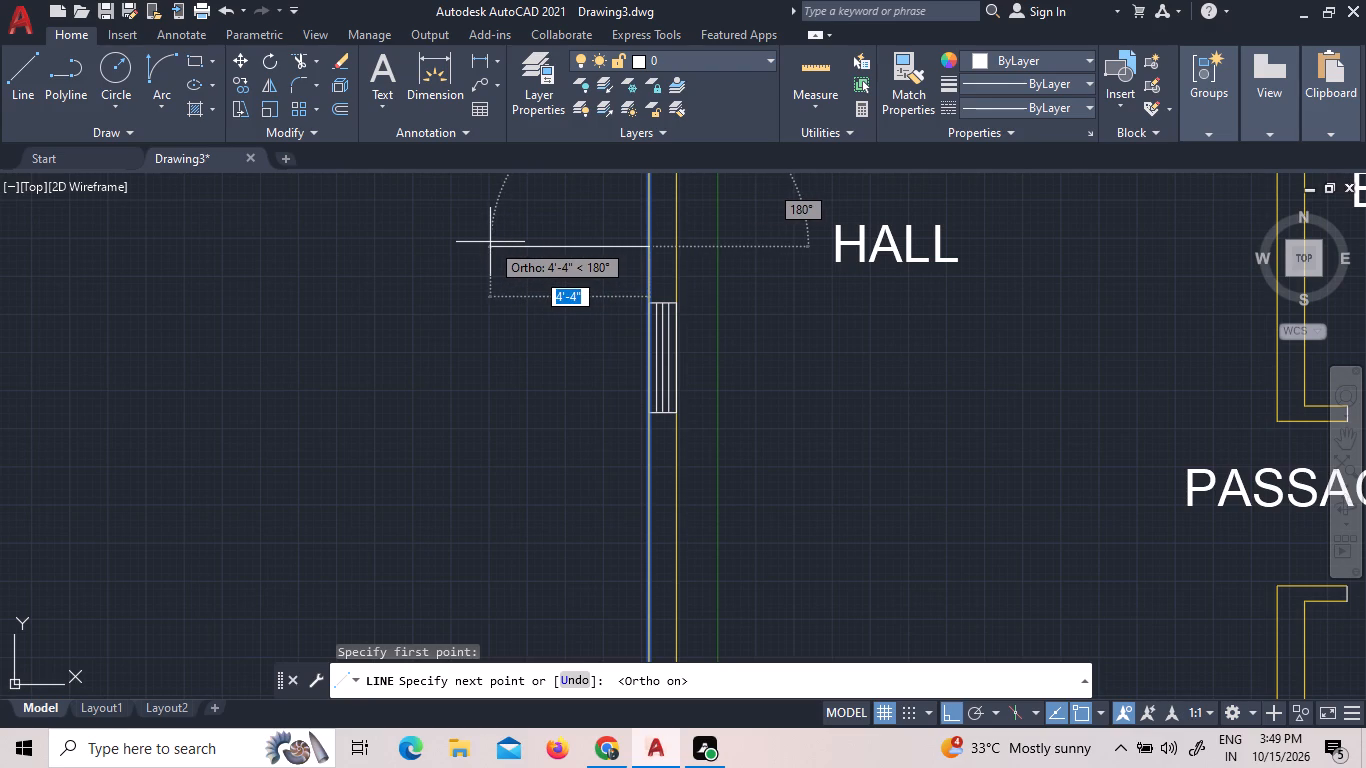
type("4'")
key("Return")
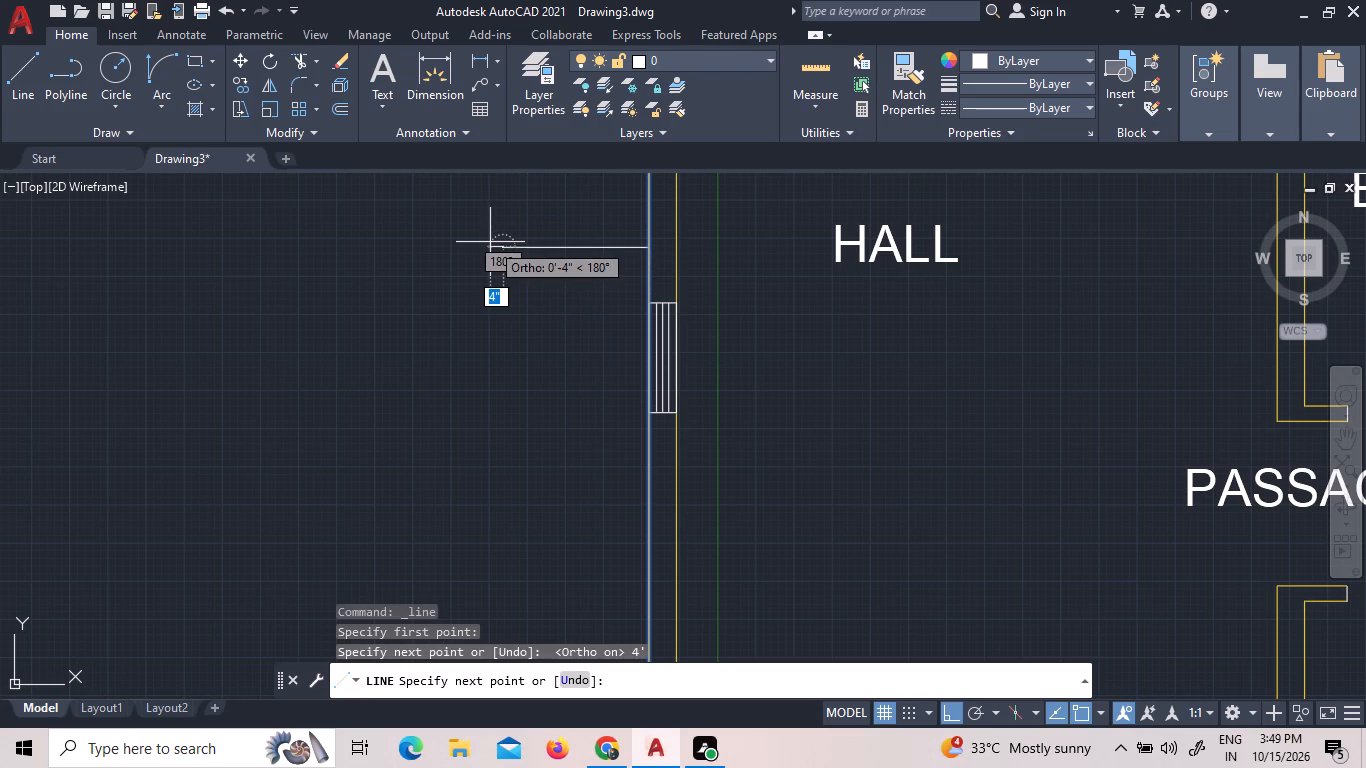
scroll(497, 305, "down", 4)
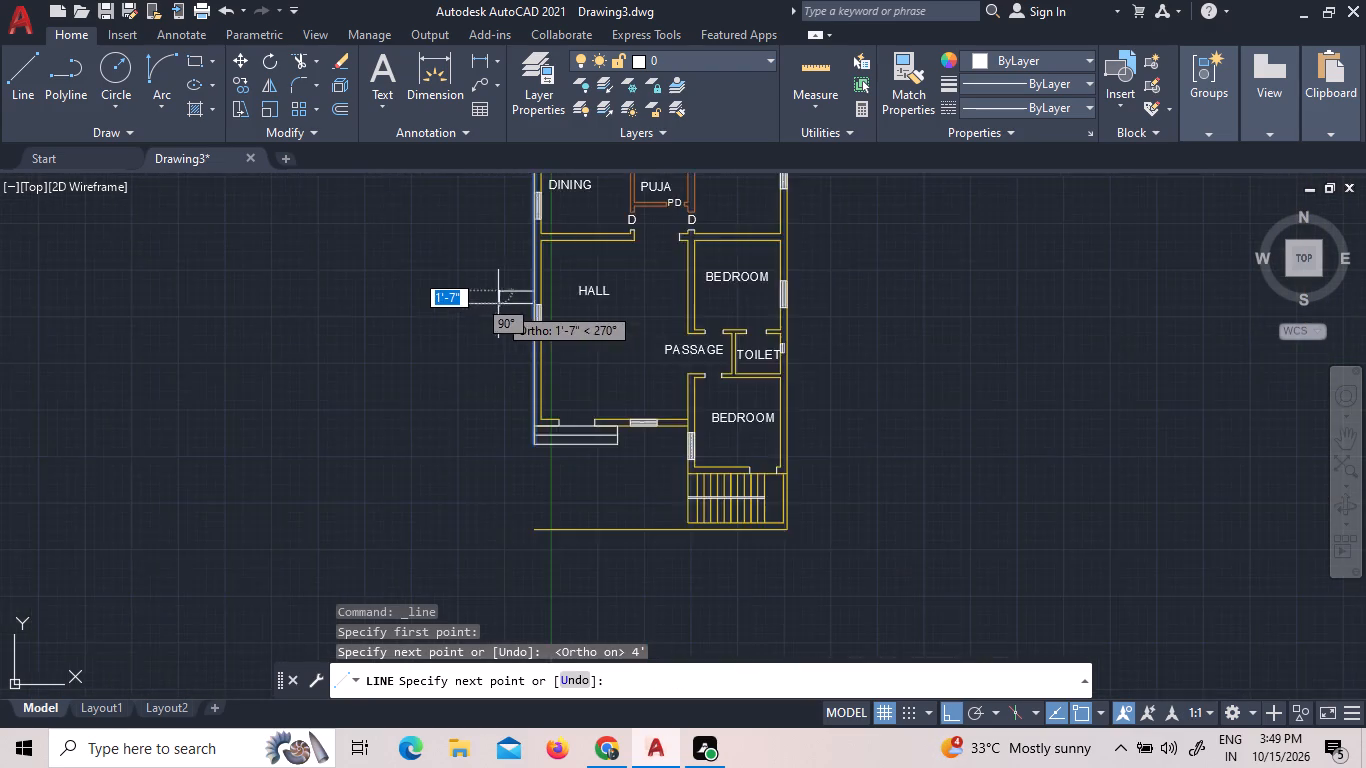
scroll(498, 304, "down", 3)
scroll(487, 397, "up", 4)
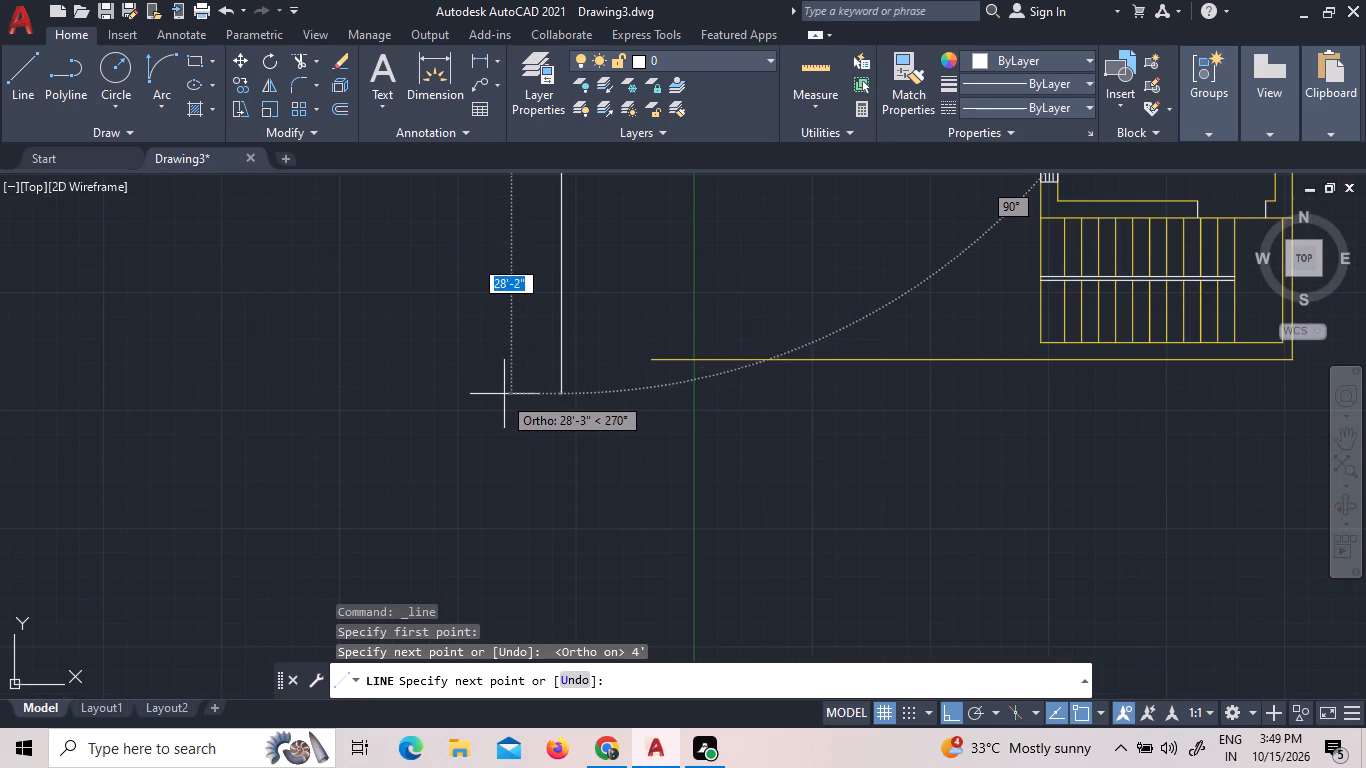
left_click(587, 432)
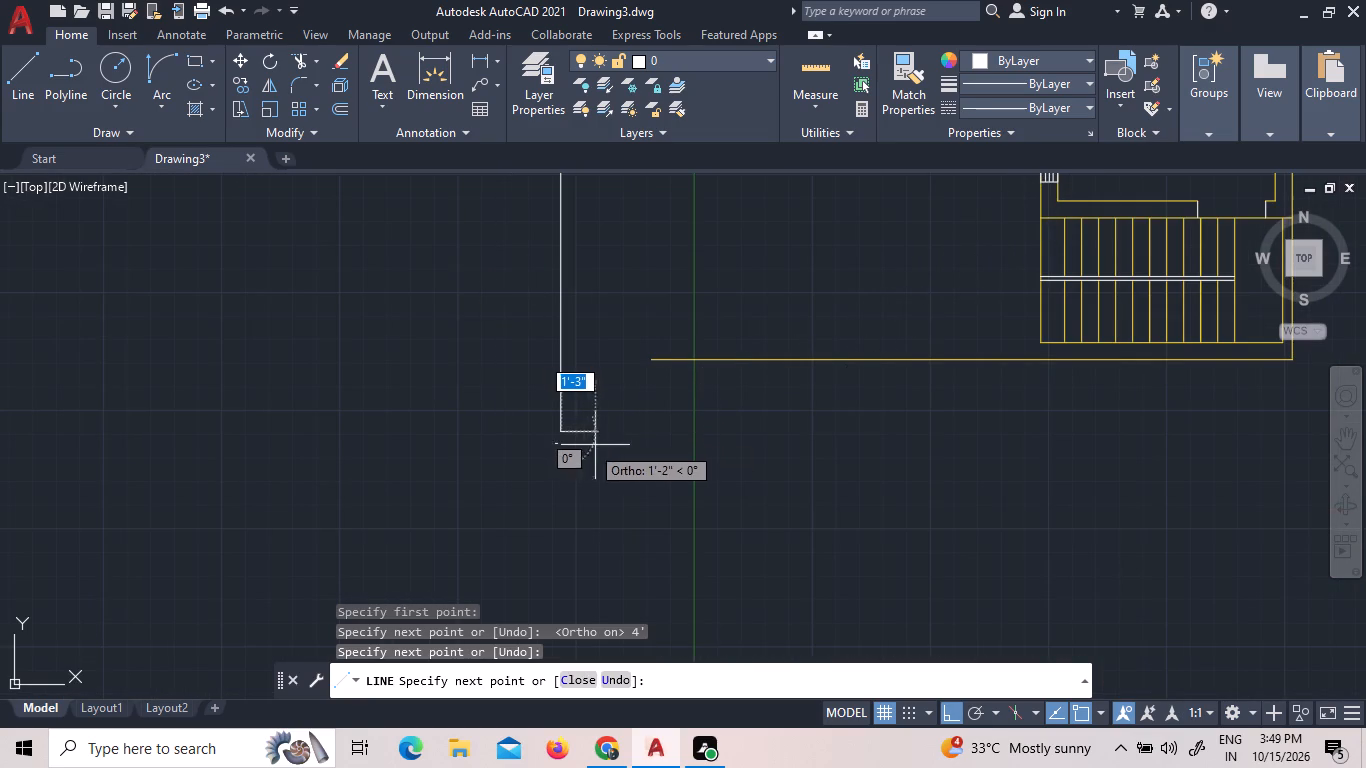
key("Escape")
key("Escape")
Extend the front boundary line left to meet the new vertical side line.
key("e")
type("X")
key("space")
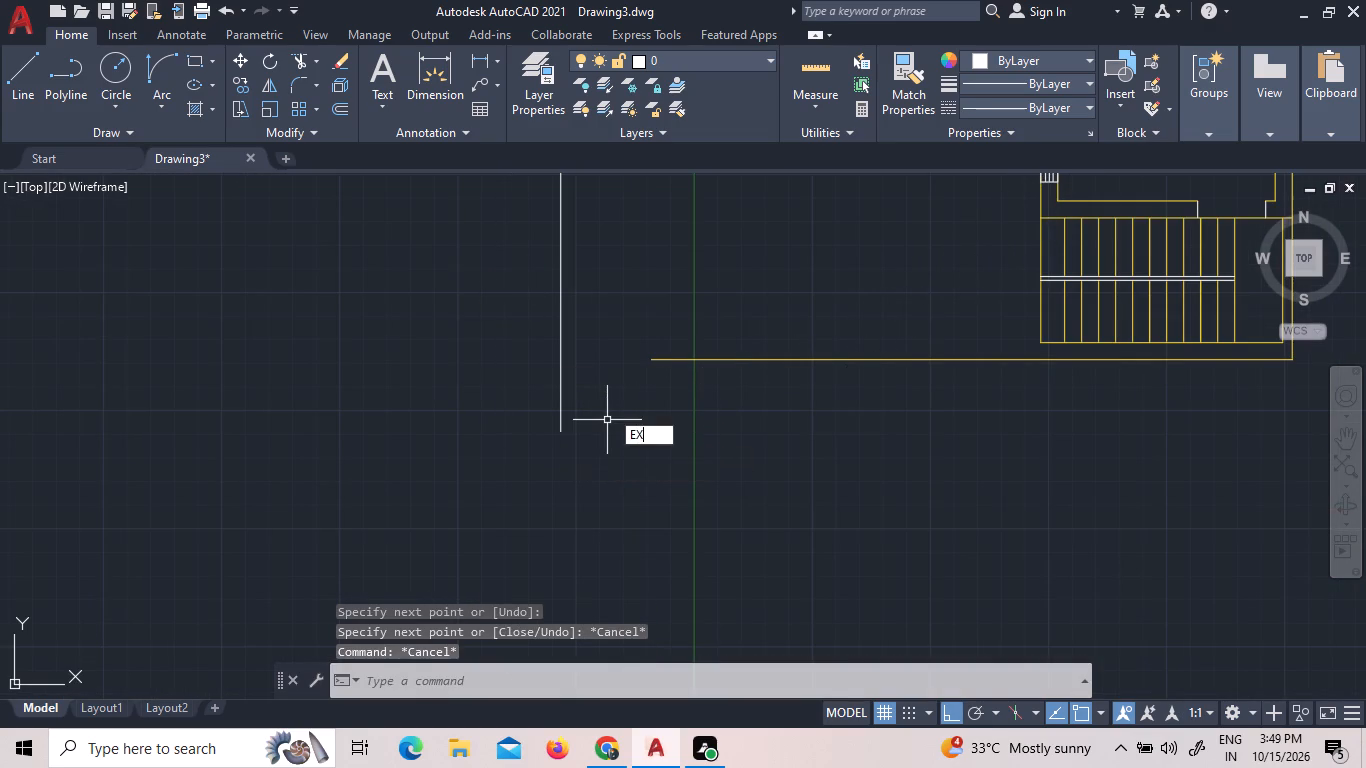
key("space")
left_click_drag(704, 386, 706, 364)
left_click(707, 305)
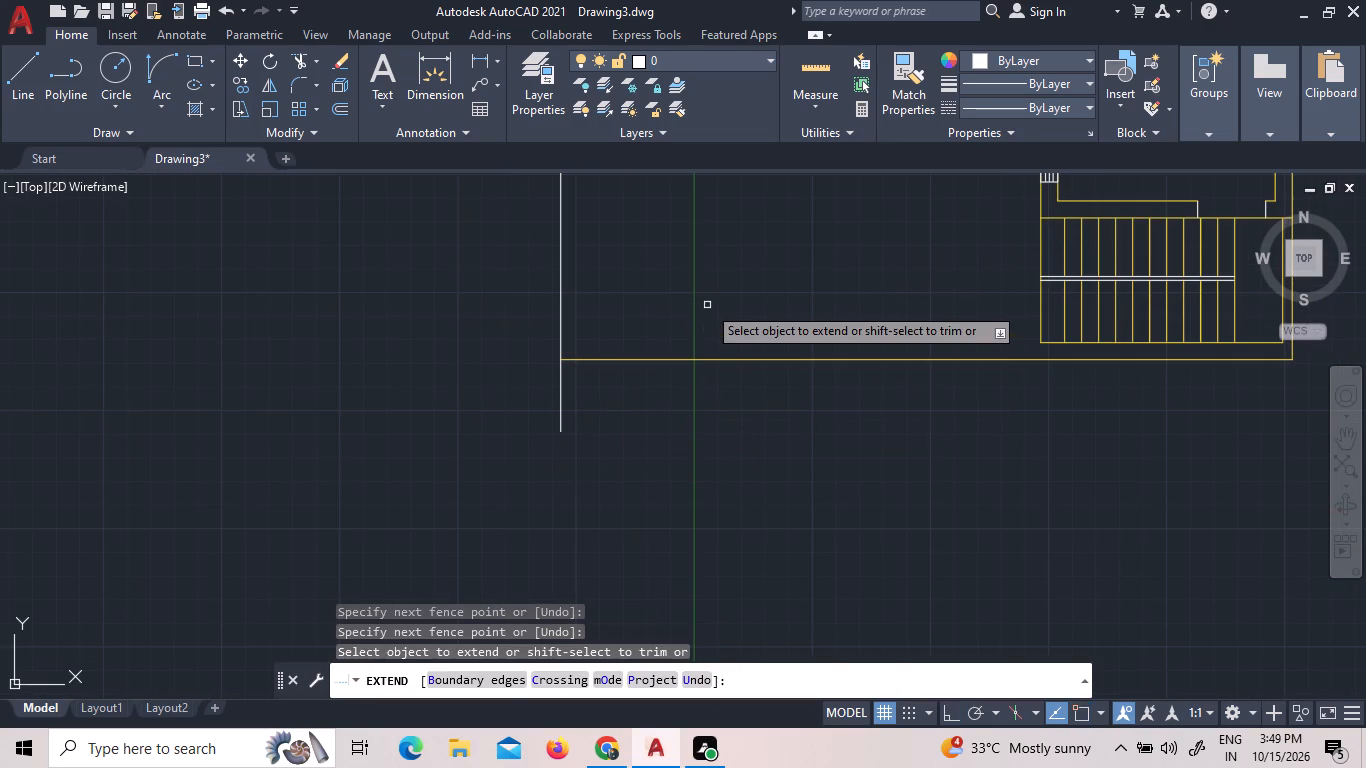
right_click(668, 391)
left_click(678, 401)
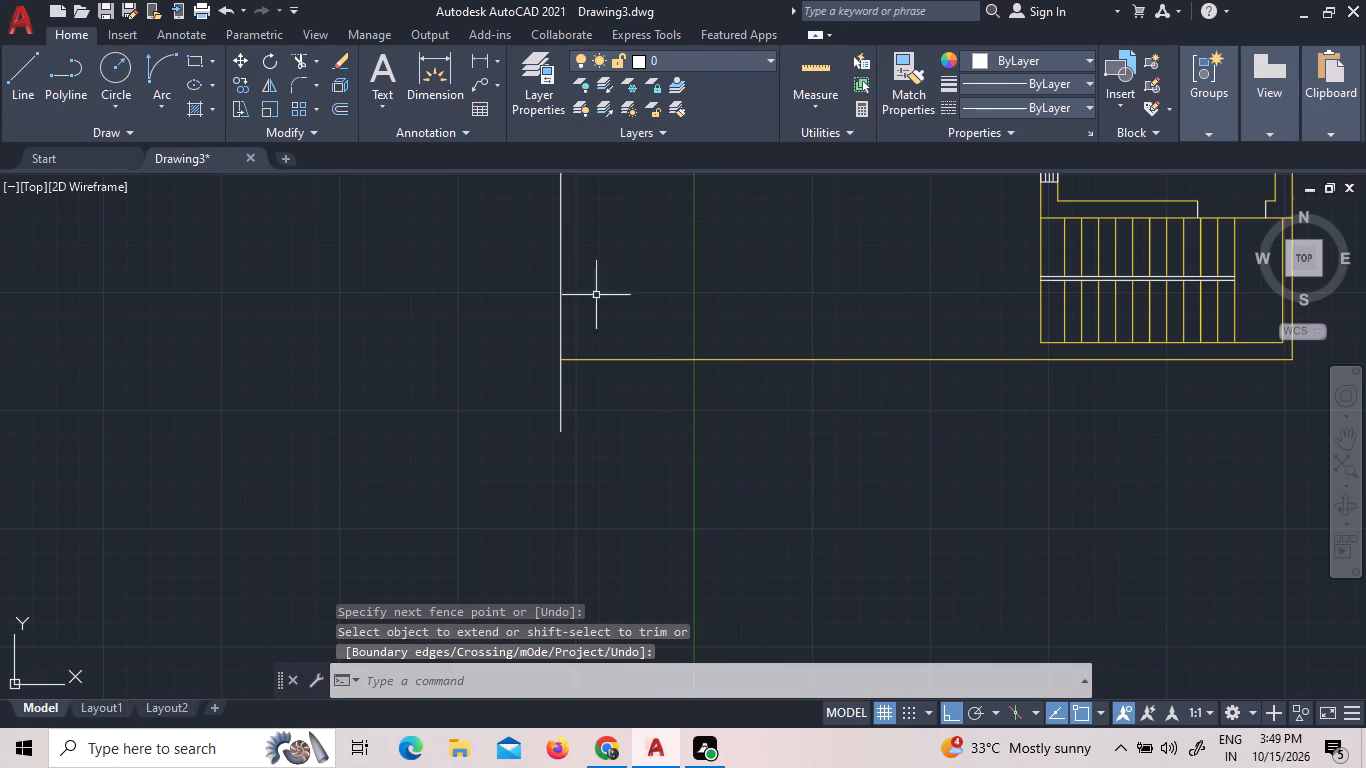
Trim the part of the new vertical side line that sticks out below the front boundary line.
left_click(310, 60)
left_click(562, 384)
scroll(578, 427, "down", 3)
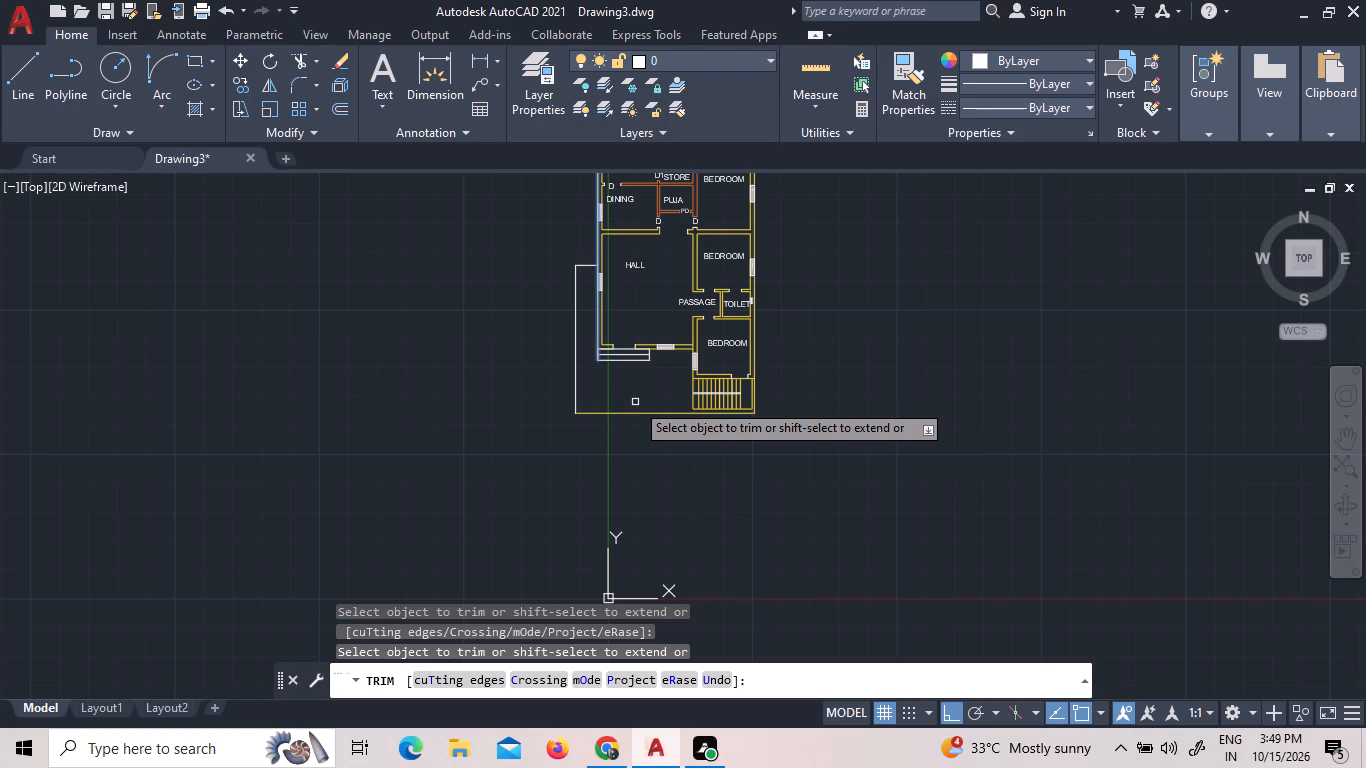
scroll(706, 414, "up", 3)
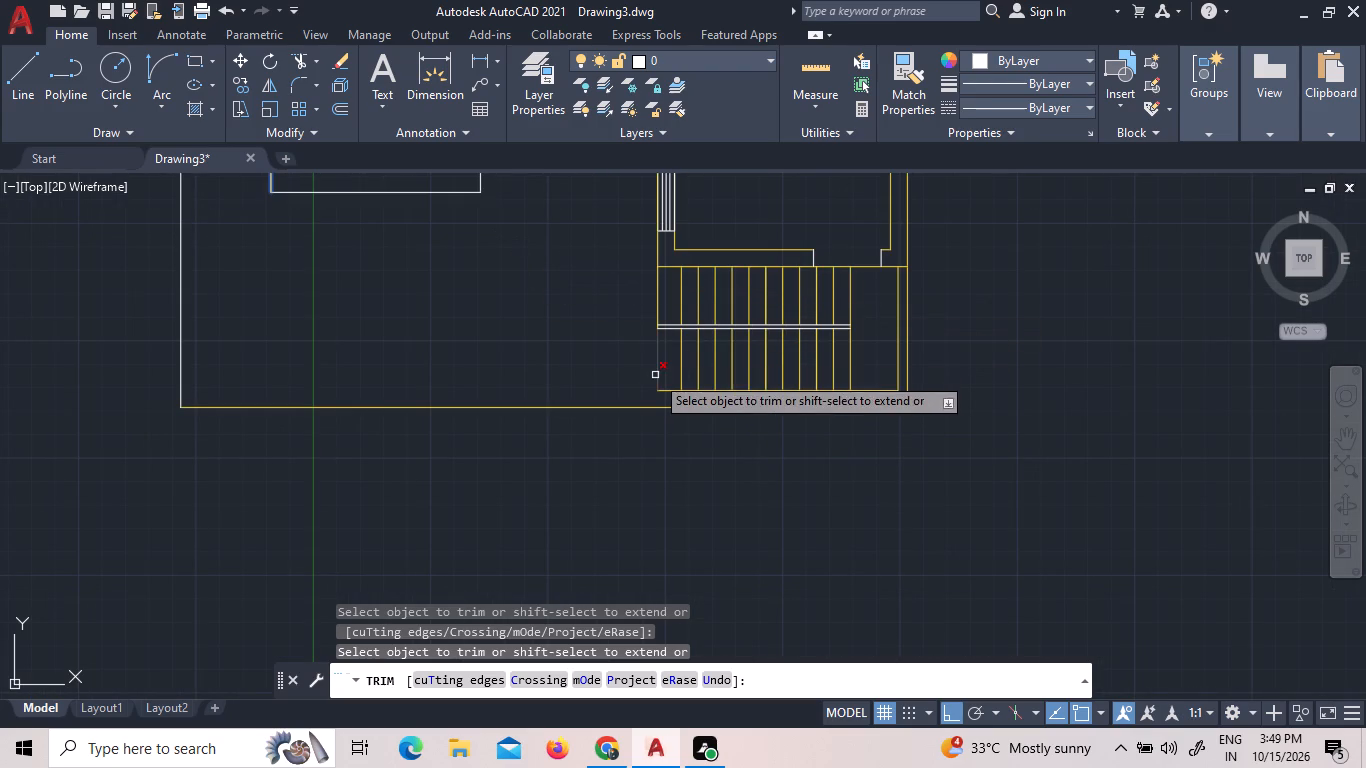
right_click(622, 368)
left_click(633, 377)
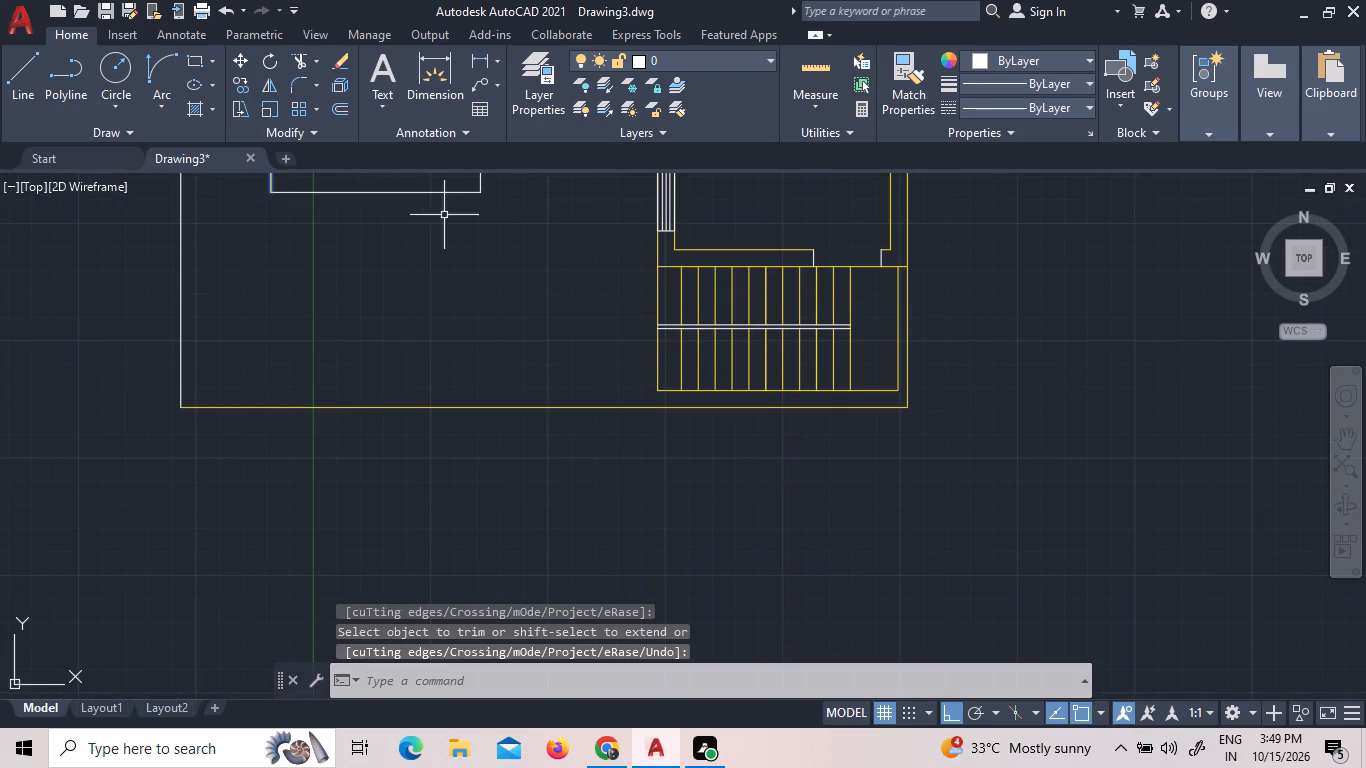
Extend the staircase's left edge line down to the front boundary line.
type("EX")
key("space")
key("space")
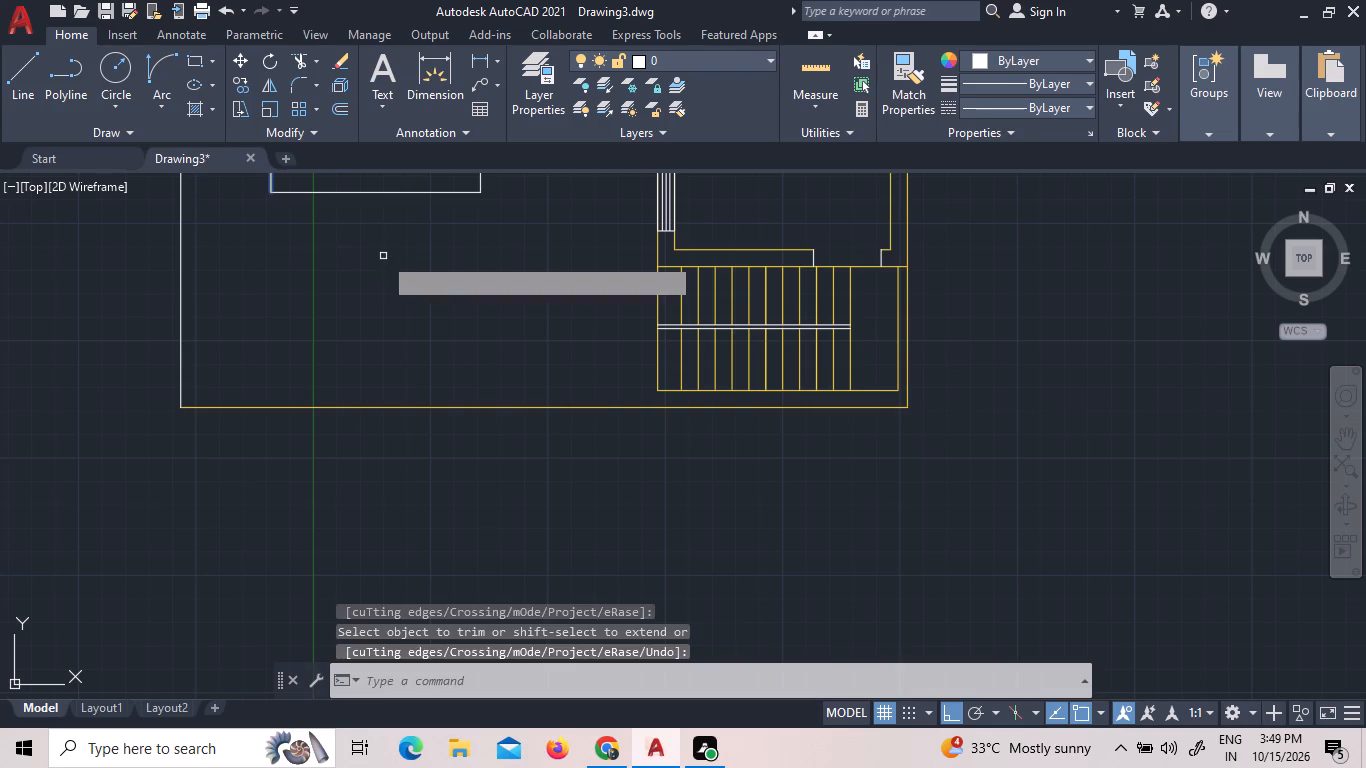
left_click(656, 374)
right_click(652, 434)
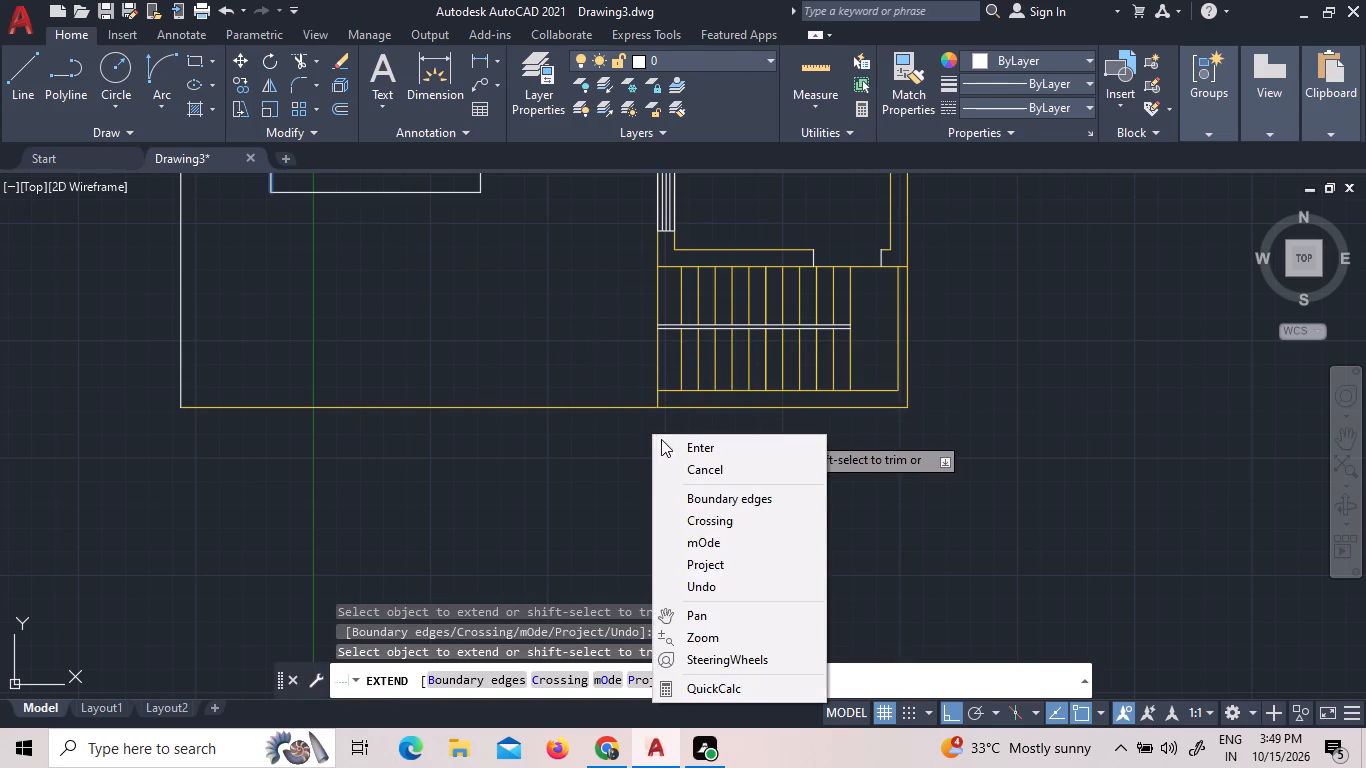
left_click(661, 439)
Trim away the front boundary line segment running below the staircase.
left_click(302, 65)
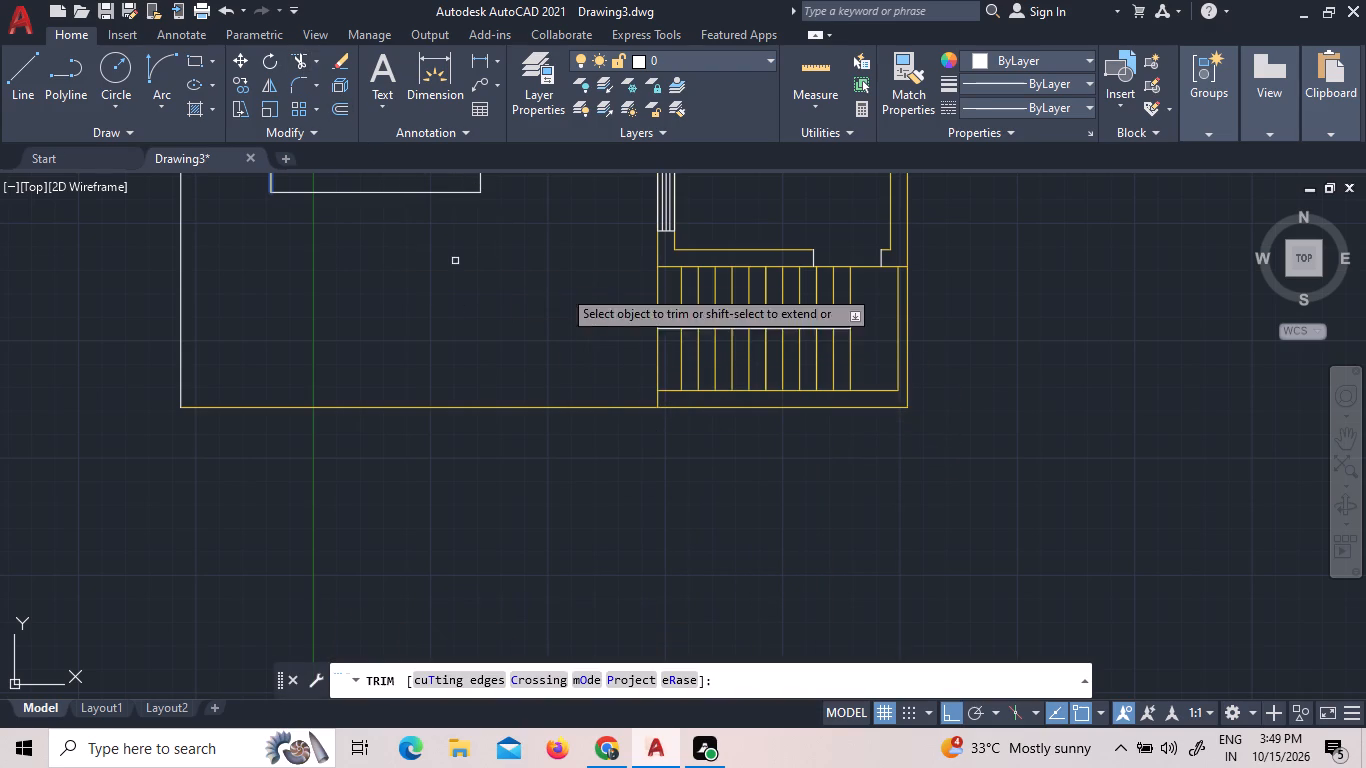
left_click(709, 410)
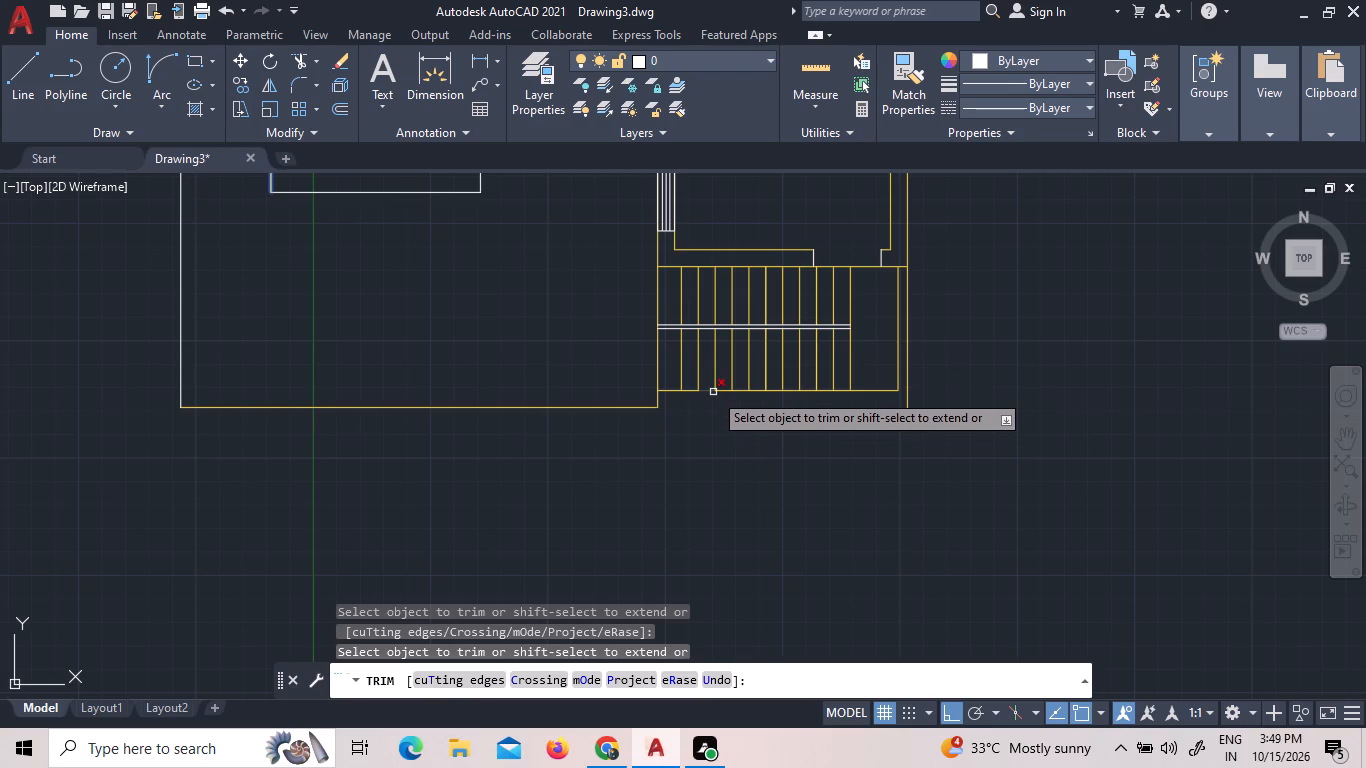
key("Escape")
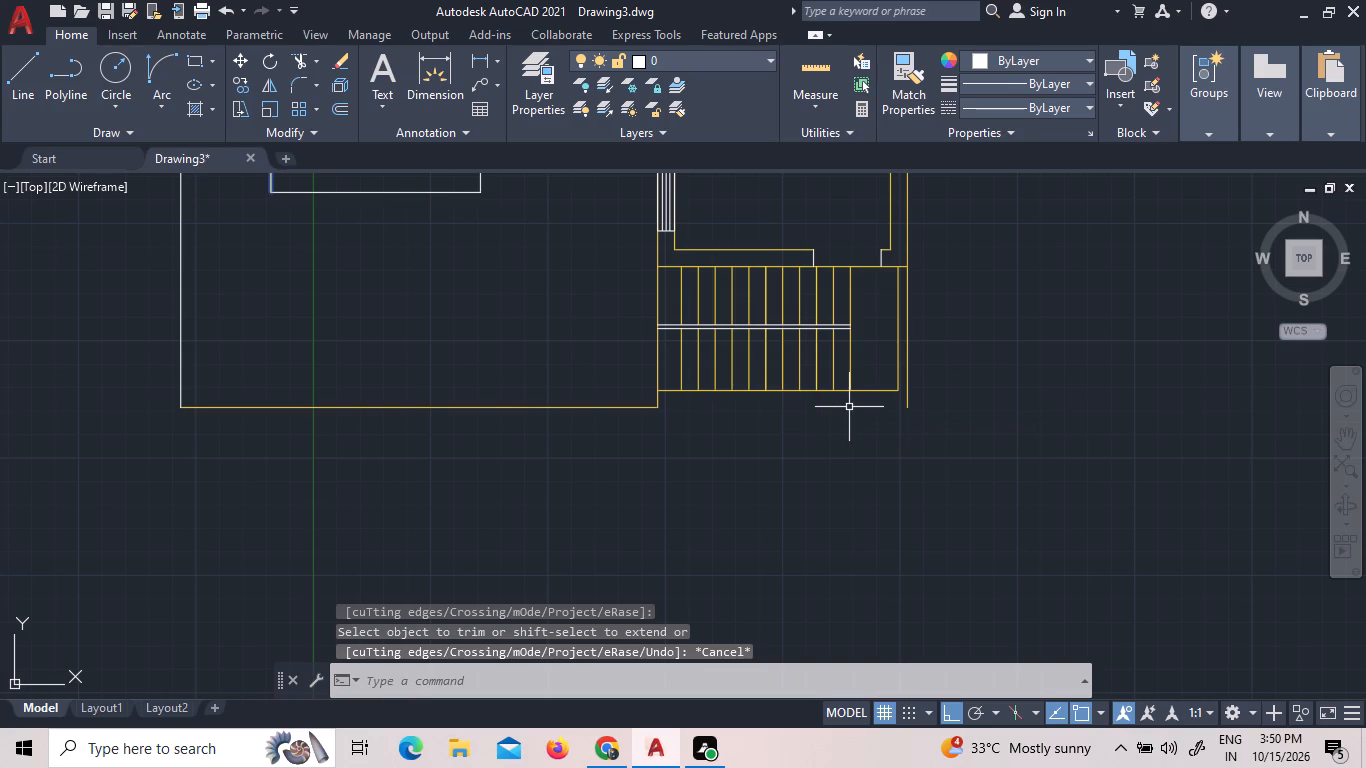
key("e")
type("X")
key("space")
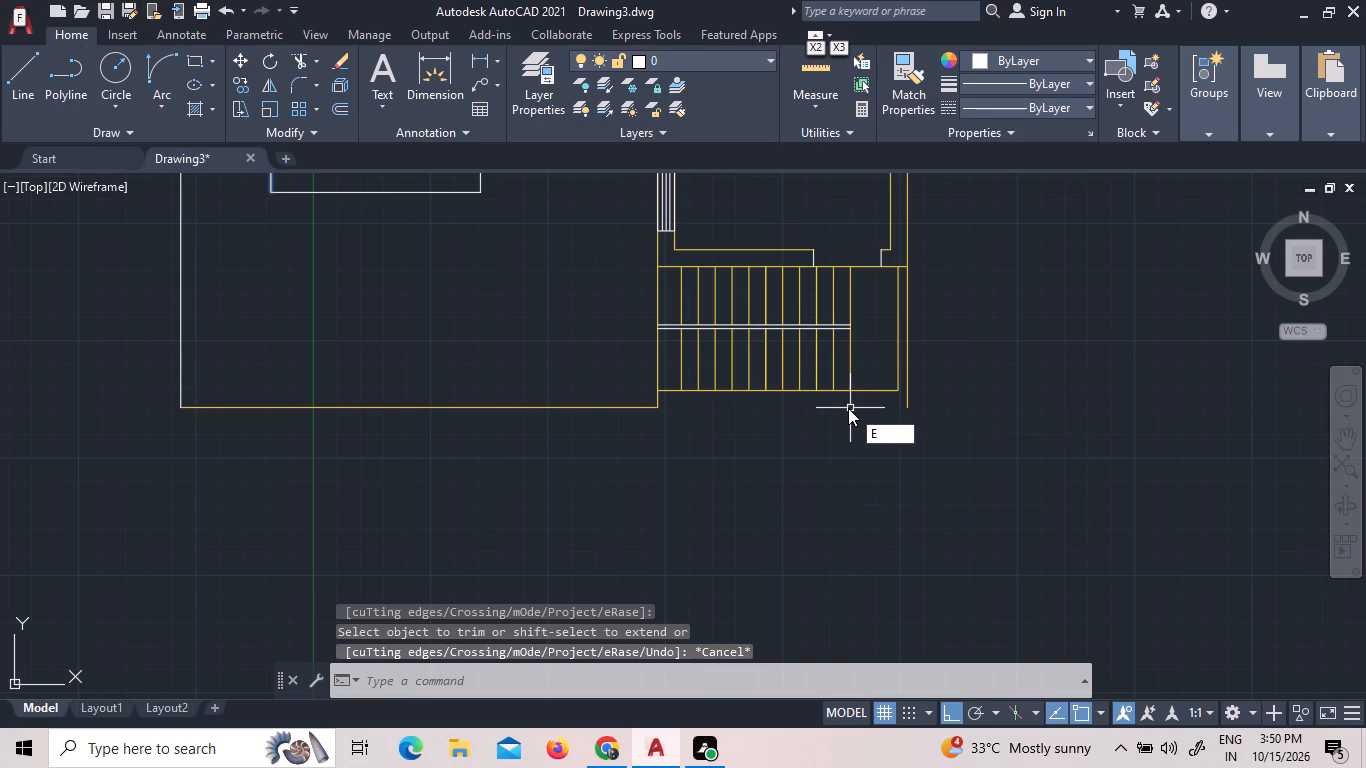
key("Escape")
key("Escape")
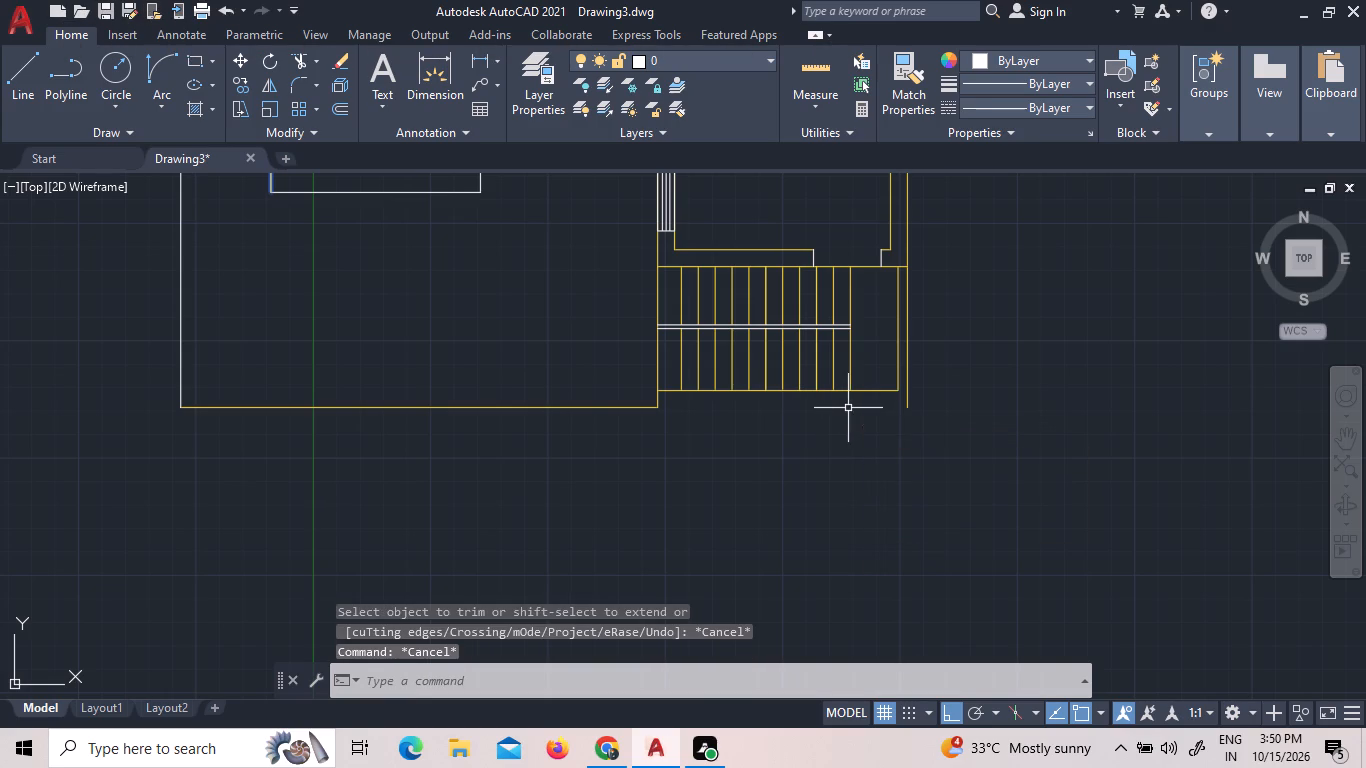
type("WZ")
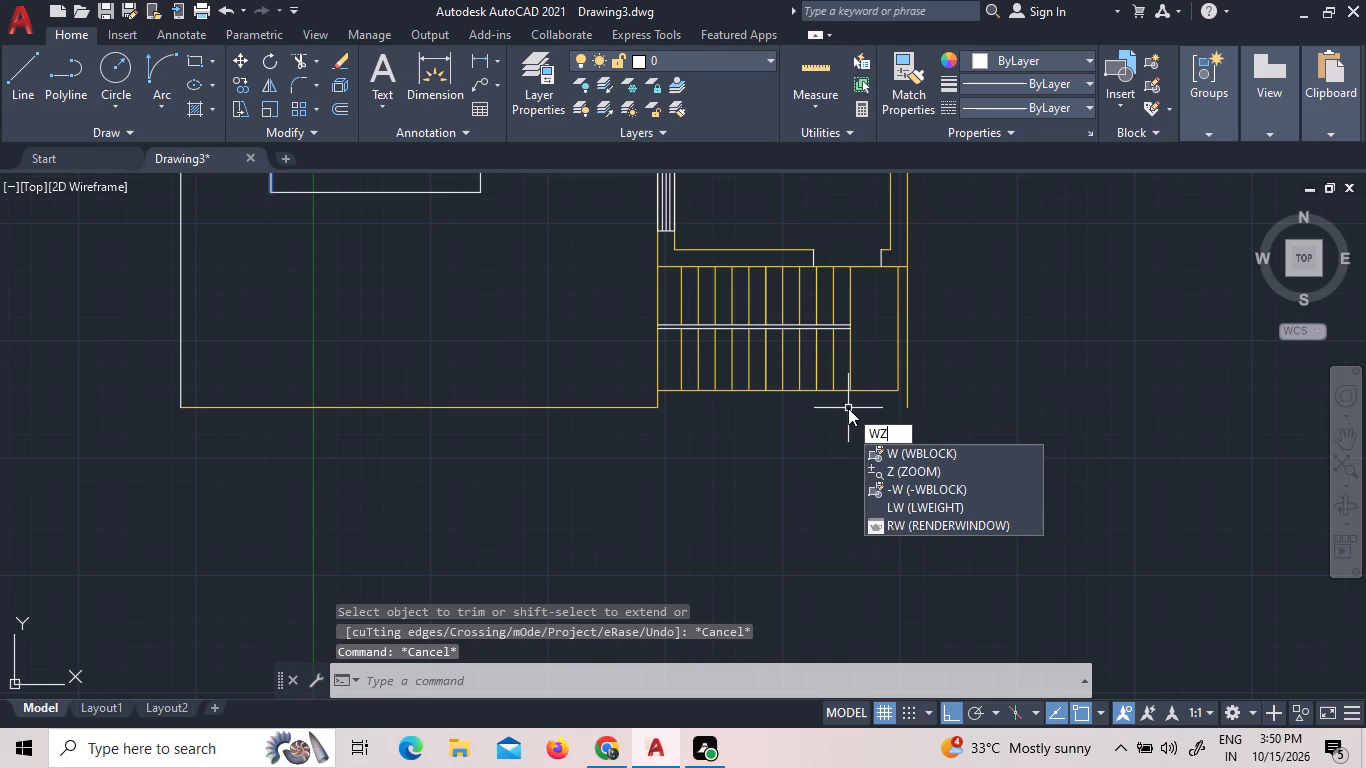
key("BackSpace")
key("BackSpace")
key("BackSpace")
Extend the staircase's front edge line across to the outer wall line beside the landing.
type("EX")
key("space")
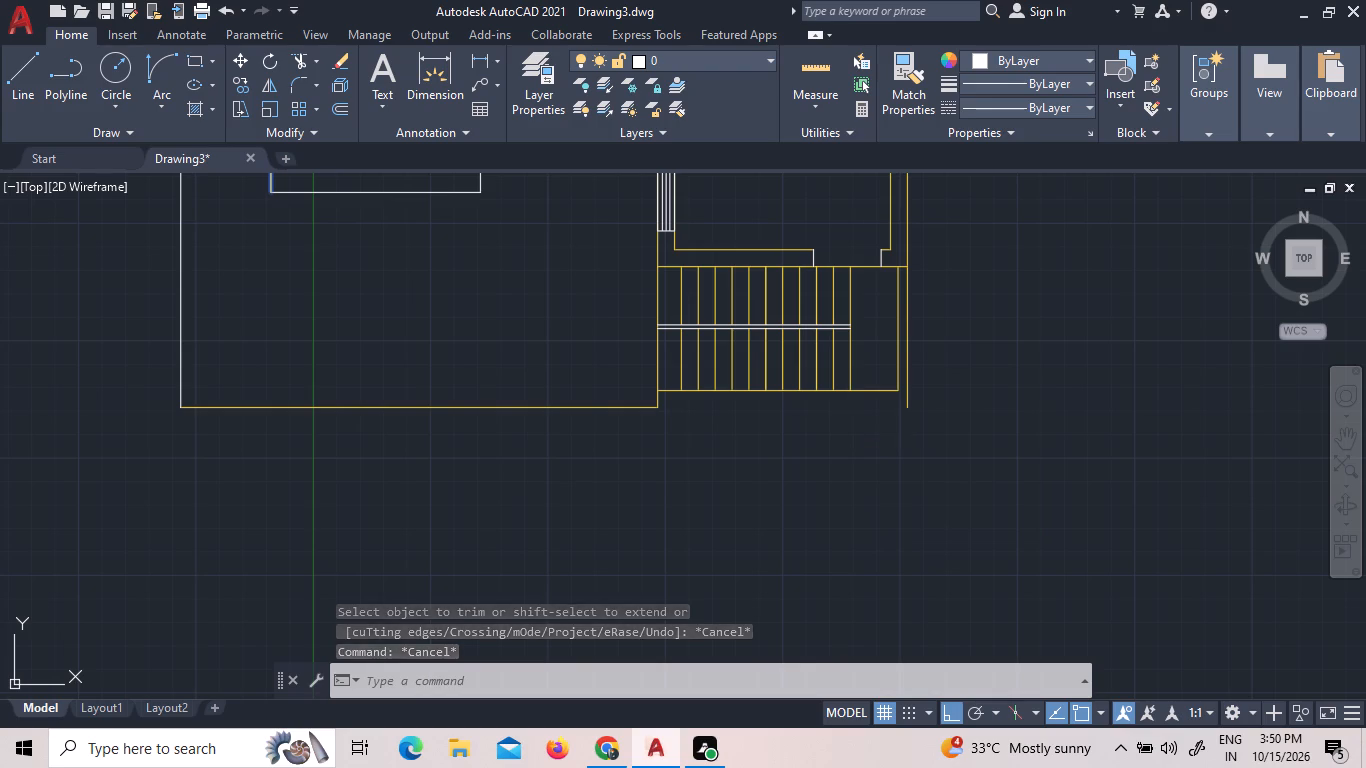
left_click(875, 391)
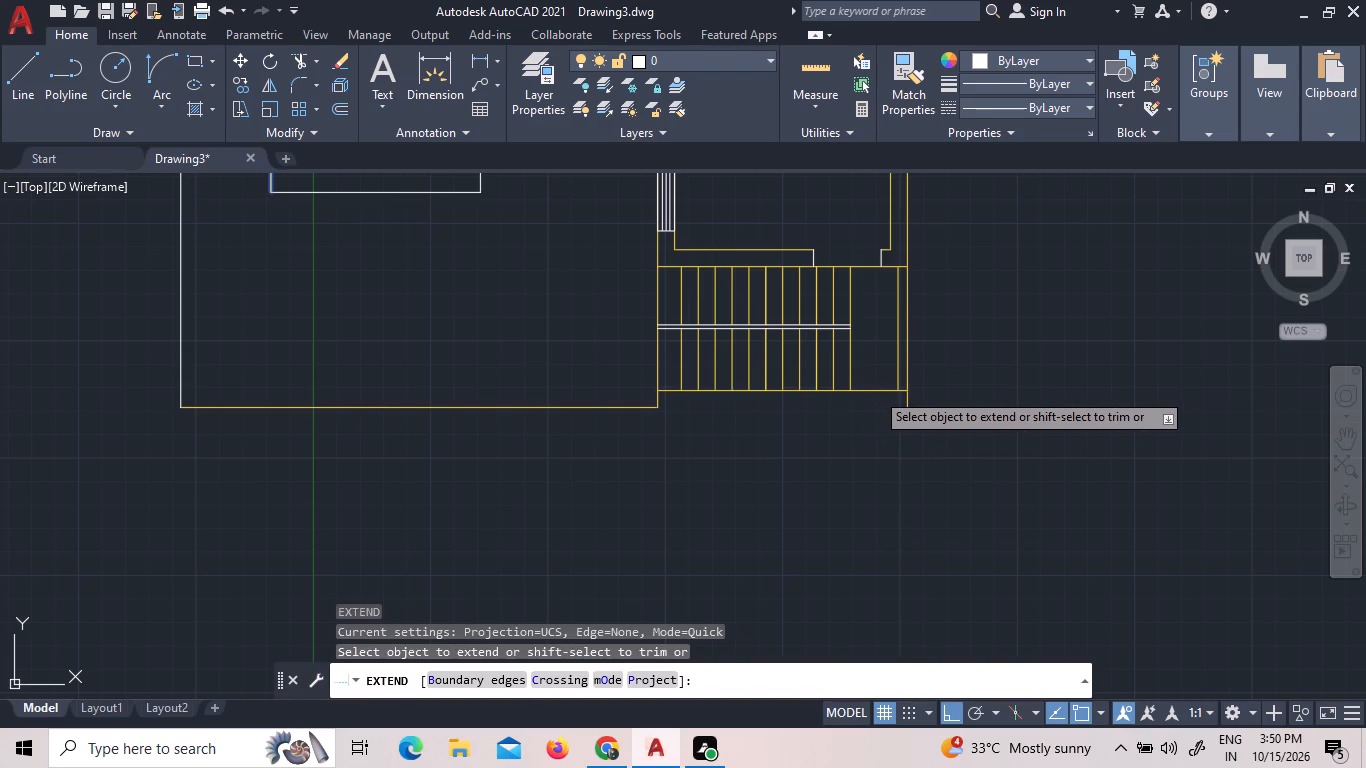
key("Escape")
Trim the part of the outer wall line that sticks out below the staircase's front edge.
type("R")
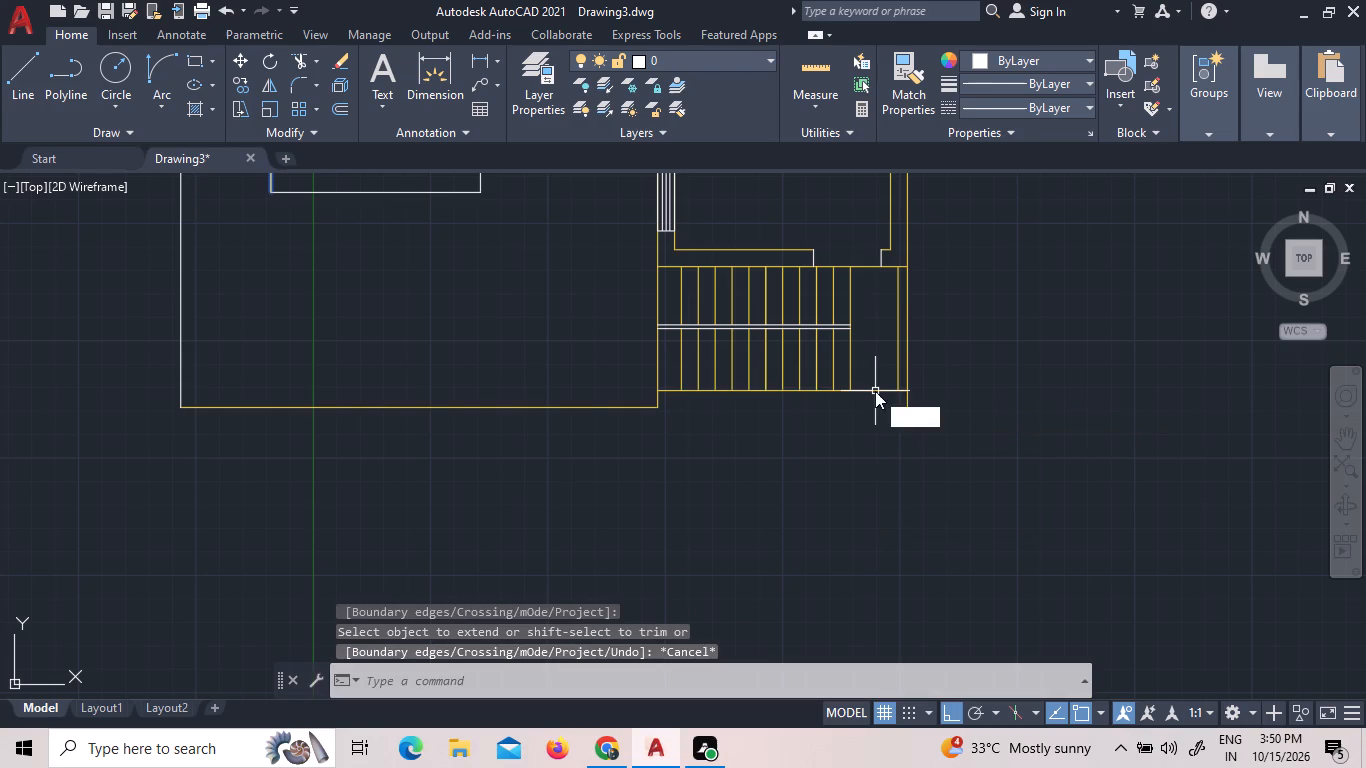
key("space")
key("space")
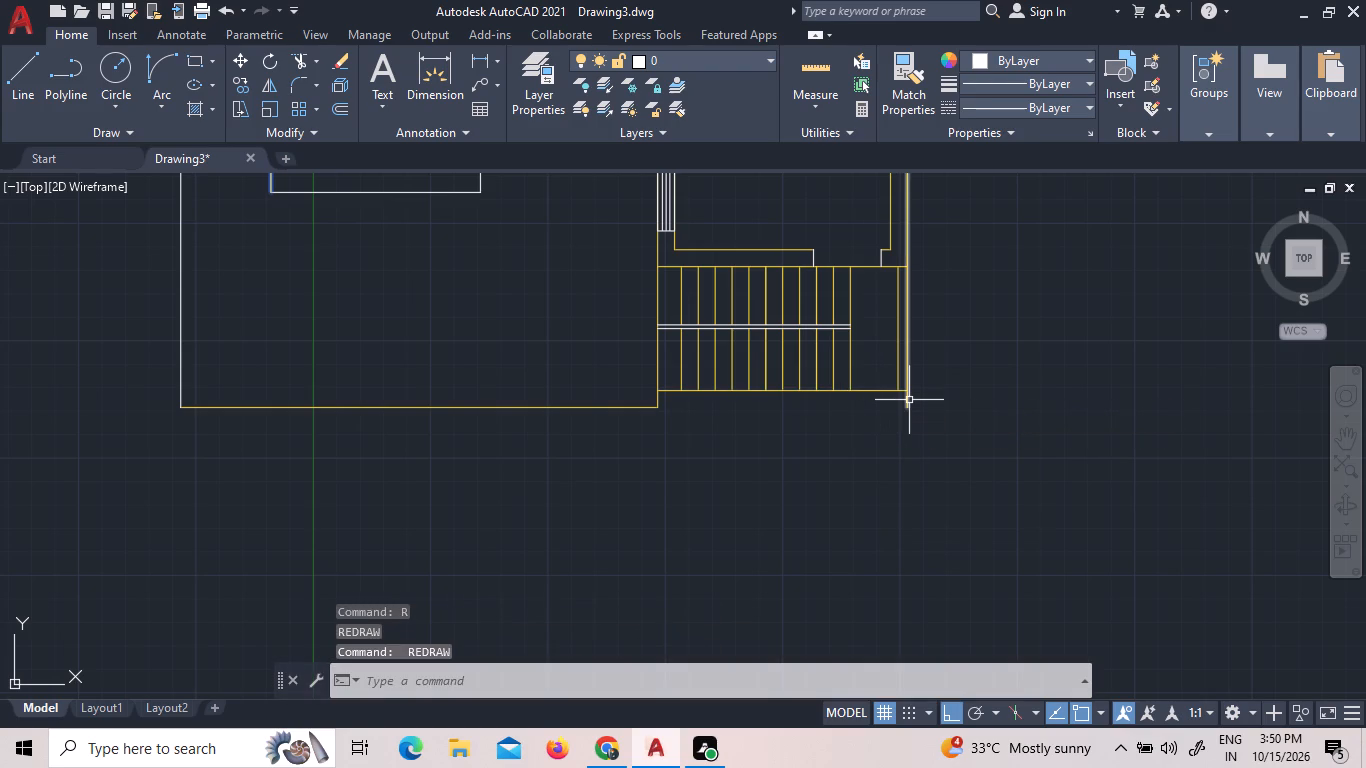
type("TR")
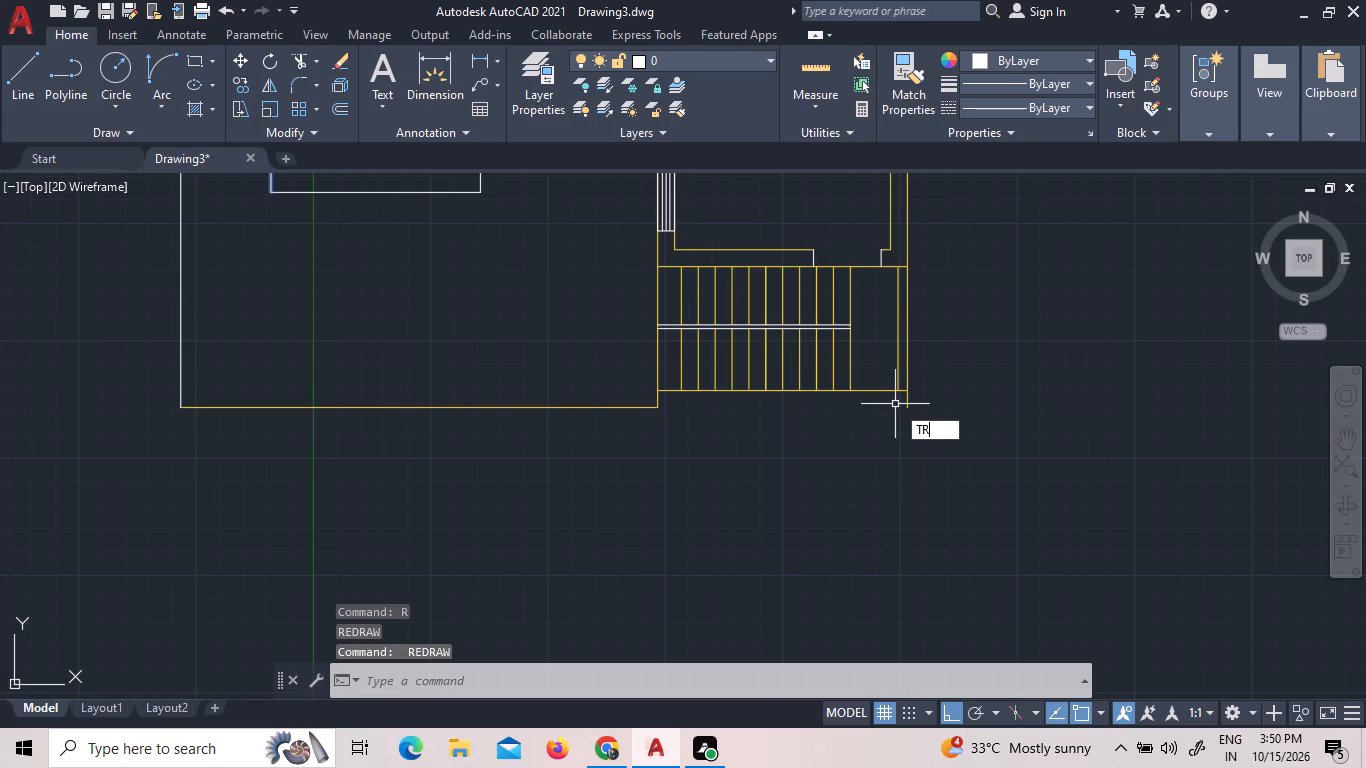
key("space")
left_click(906, 401)
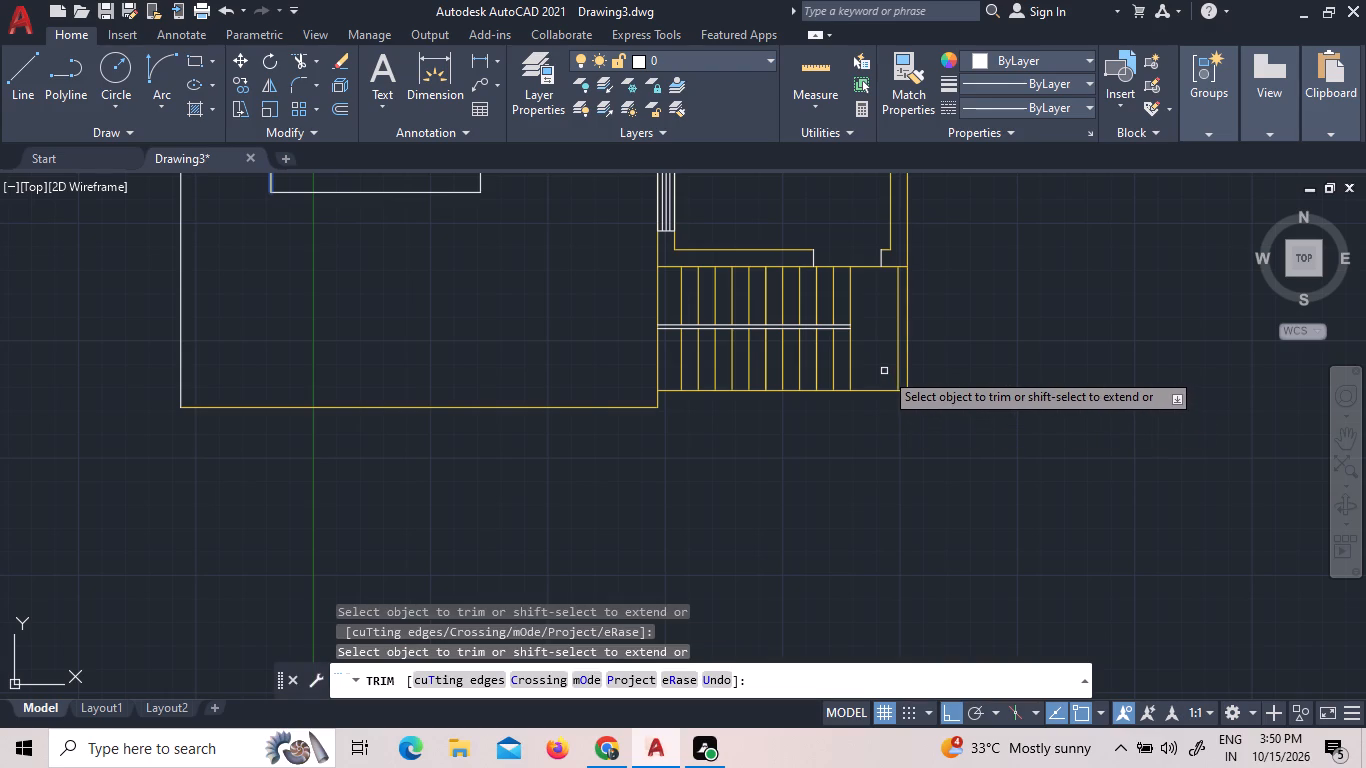
scroll(880, 362, "down", 1)
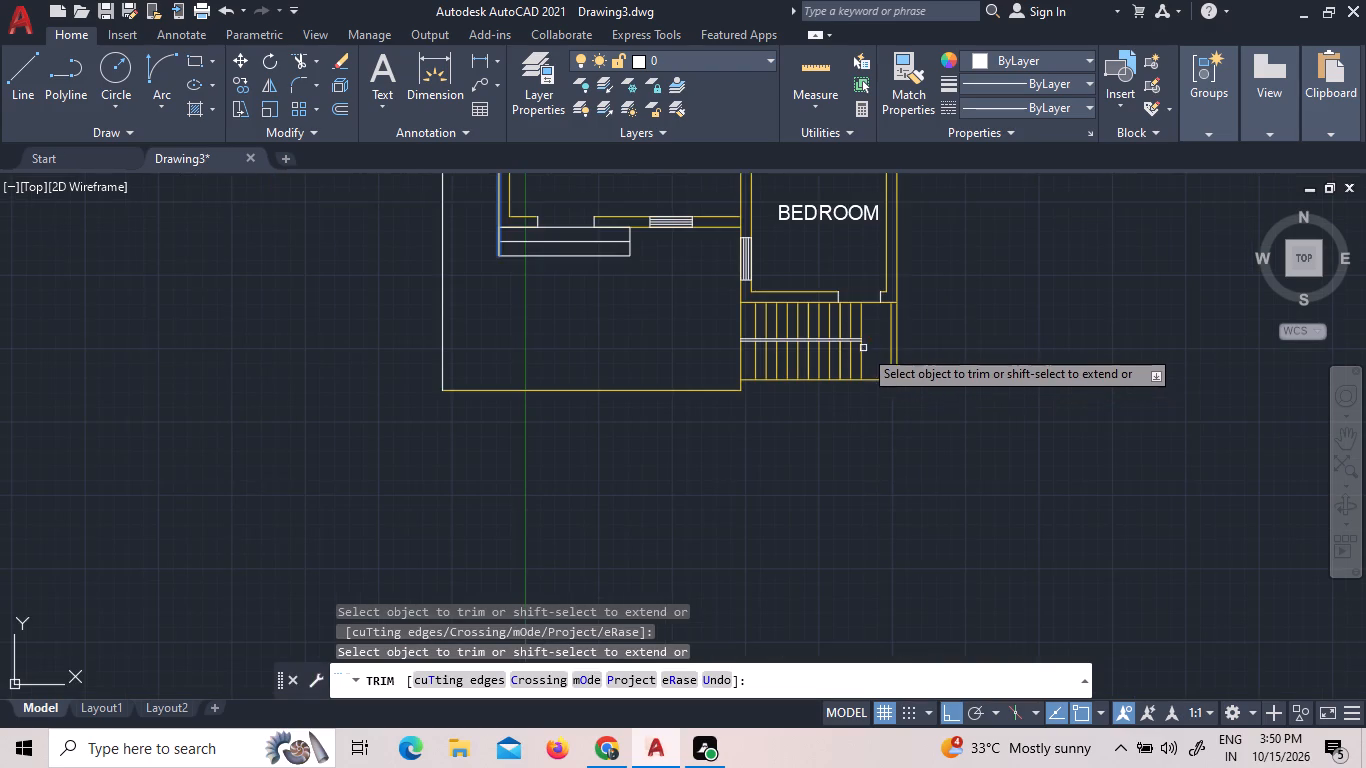
scroll(863, 348, "up", 2)
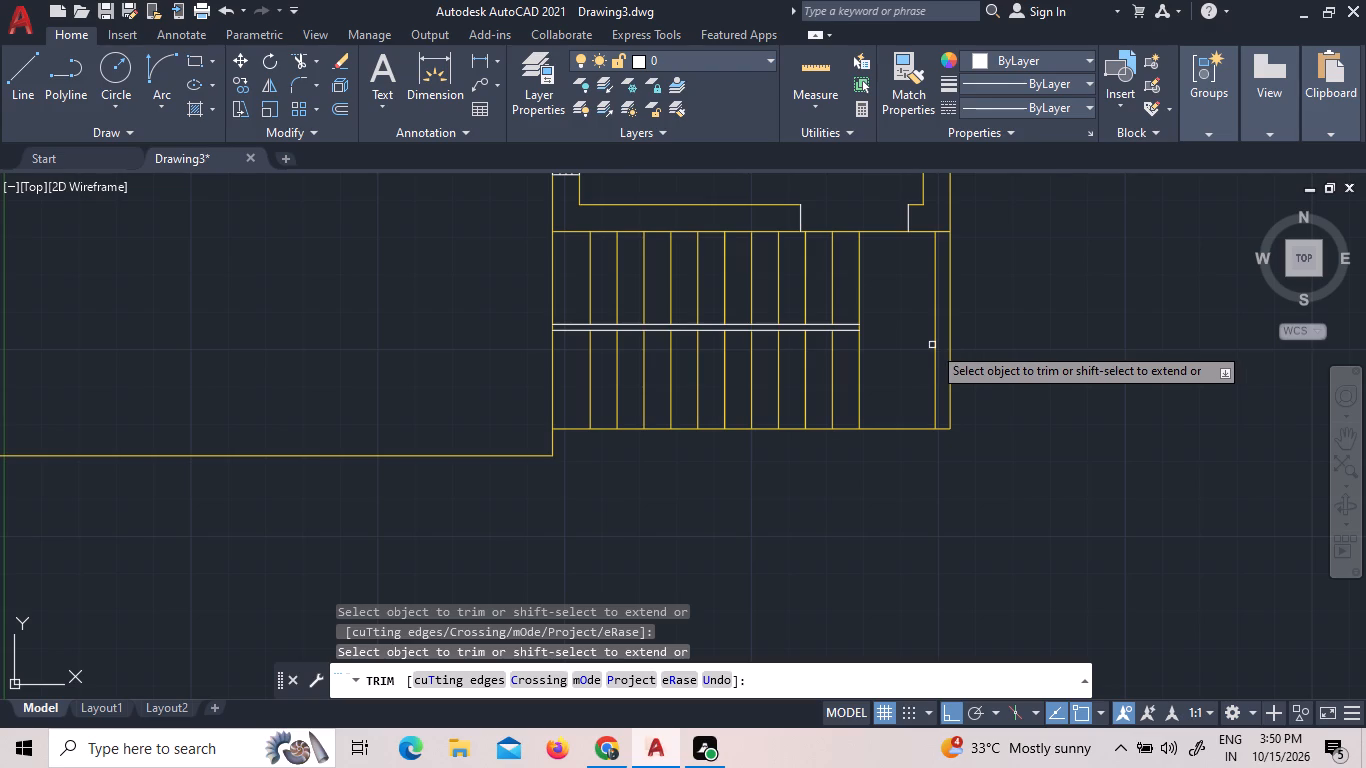
right_click(915, 342)
left_click(922, 343)
left_click(927, 346)
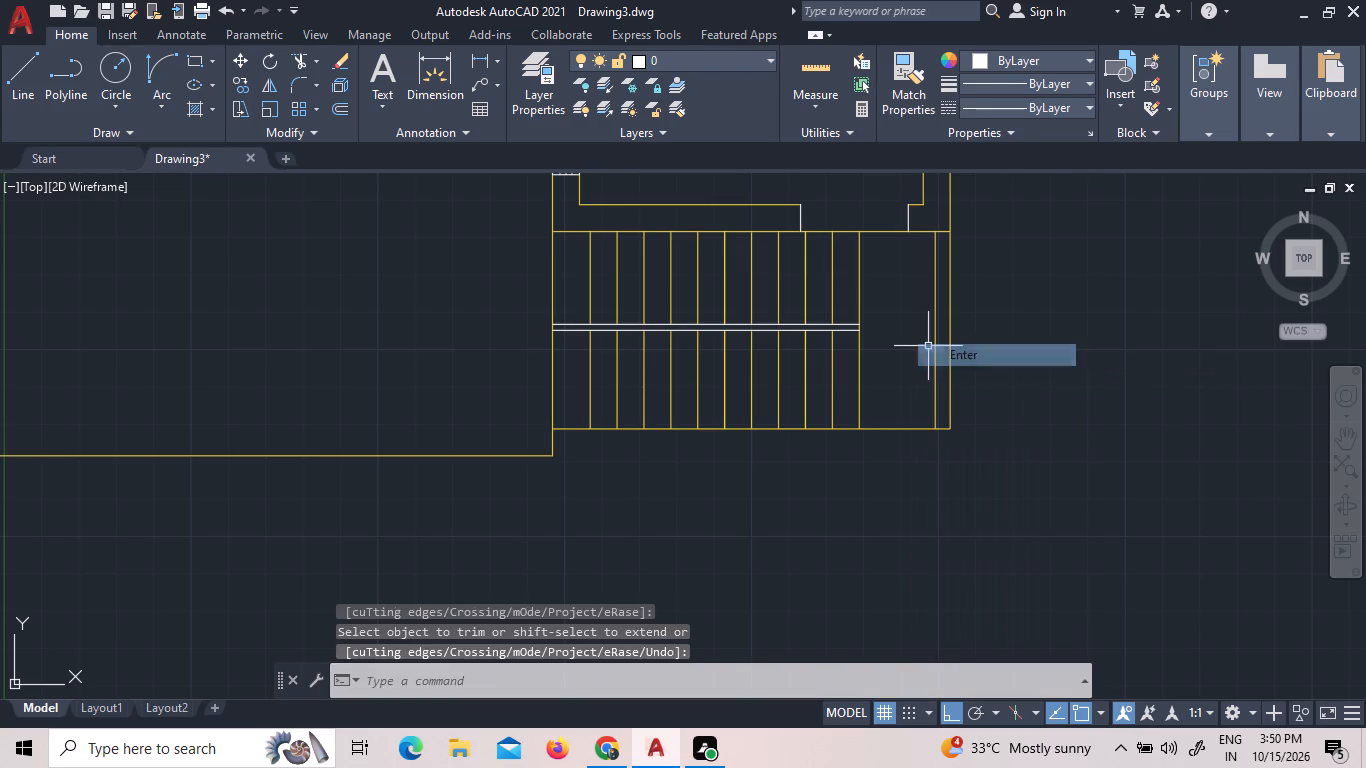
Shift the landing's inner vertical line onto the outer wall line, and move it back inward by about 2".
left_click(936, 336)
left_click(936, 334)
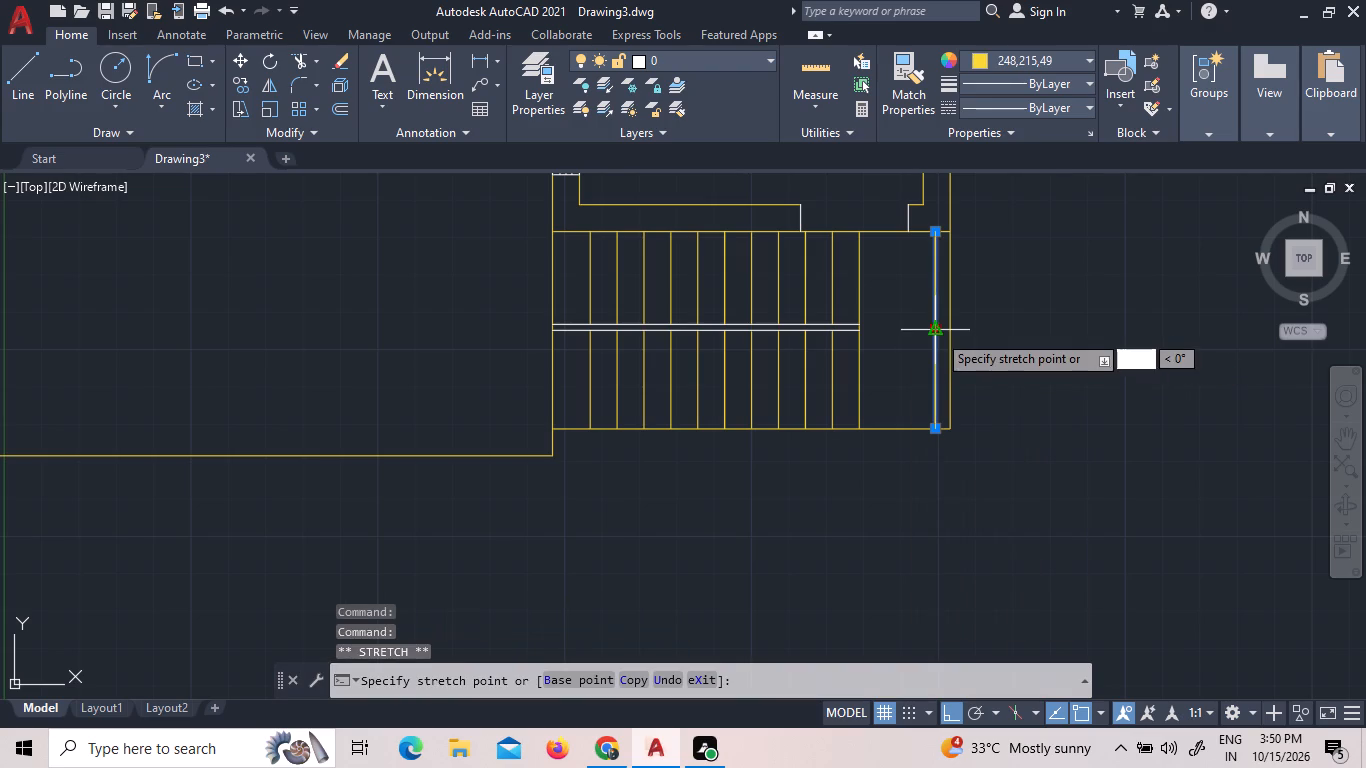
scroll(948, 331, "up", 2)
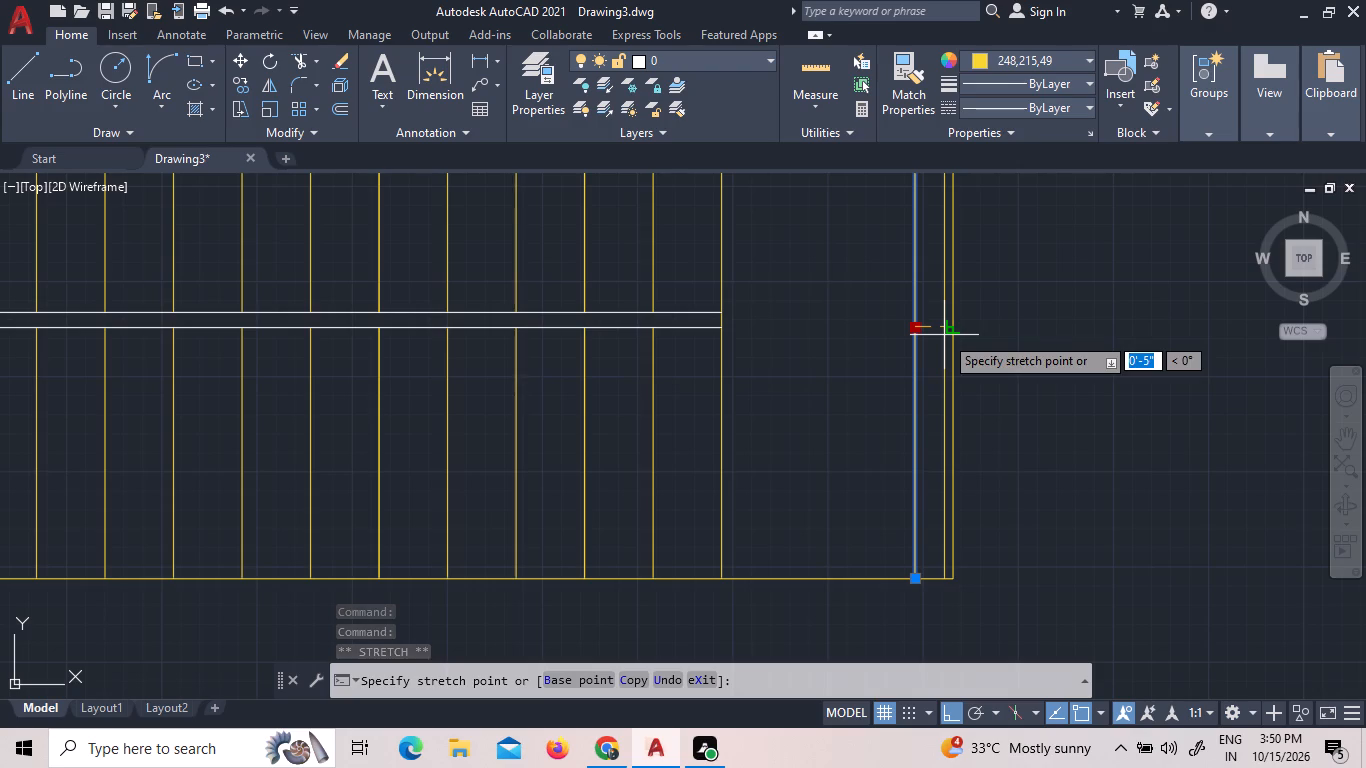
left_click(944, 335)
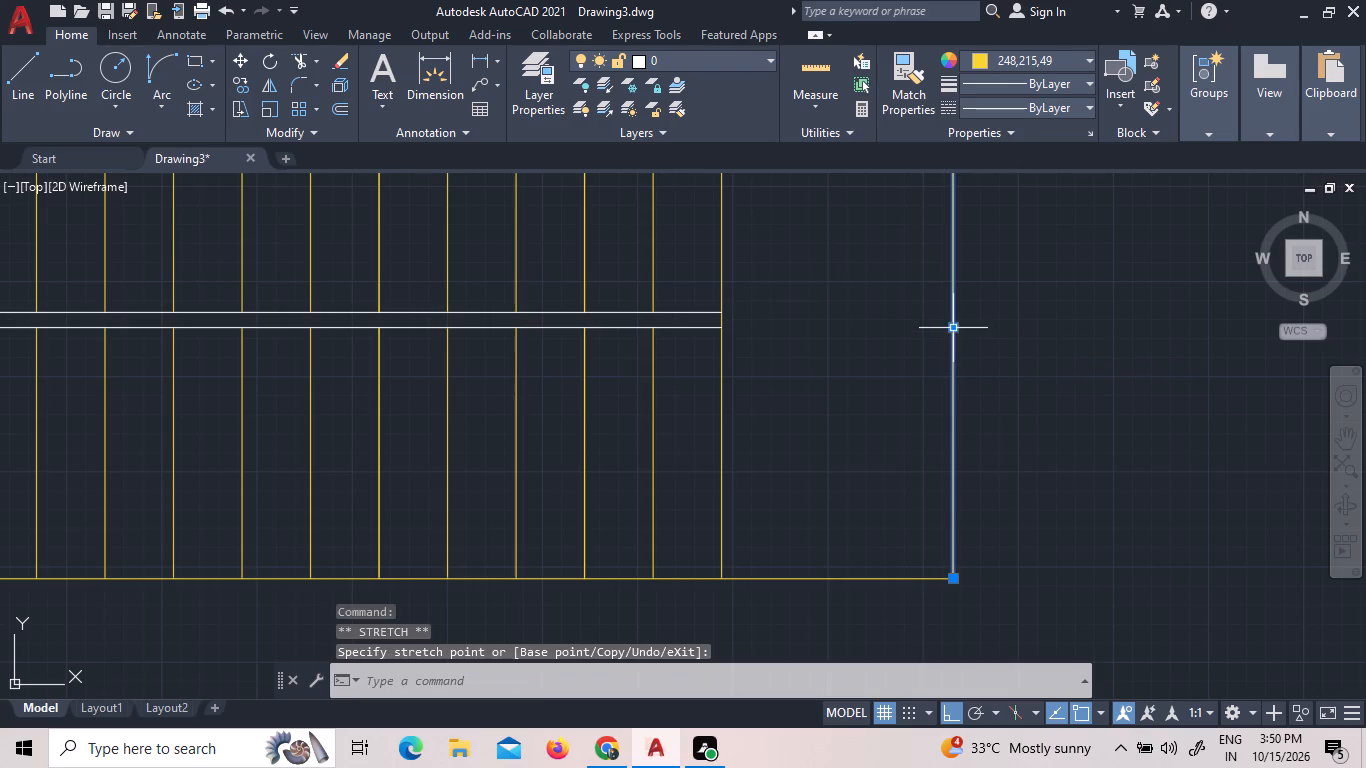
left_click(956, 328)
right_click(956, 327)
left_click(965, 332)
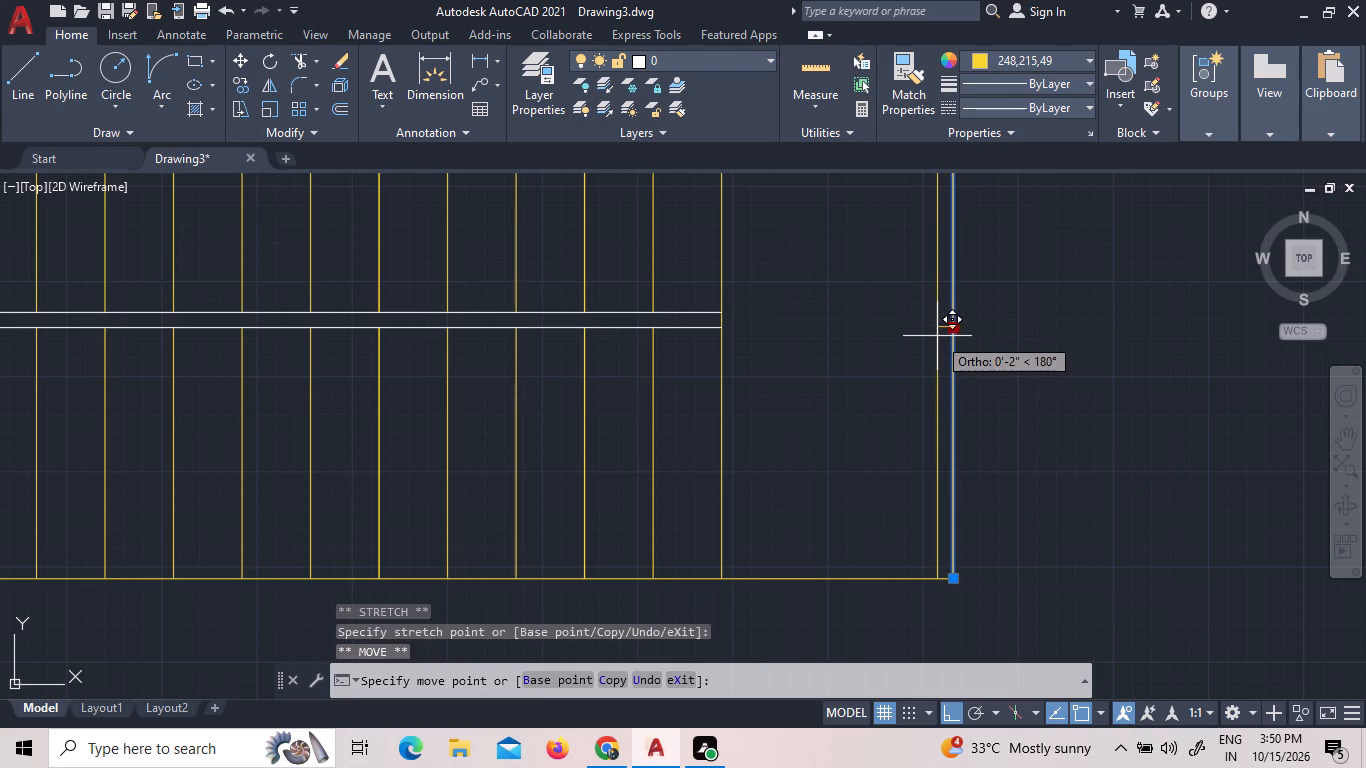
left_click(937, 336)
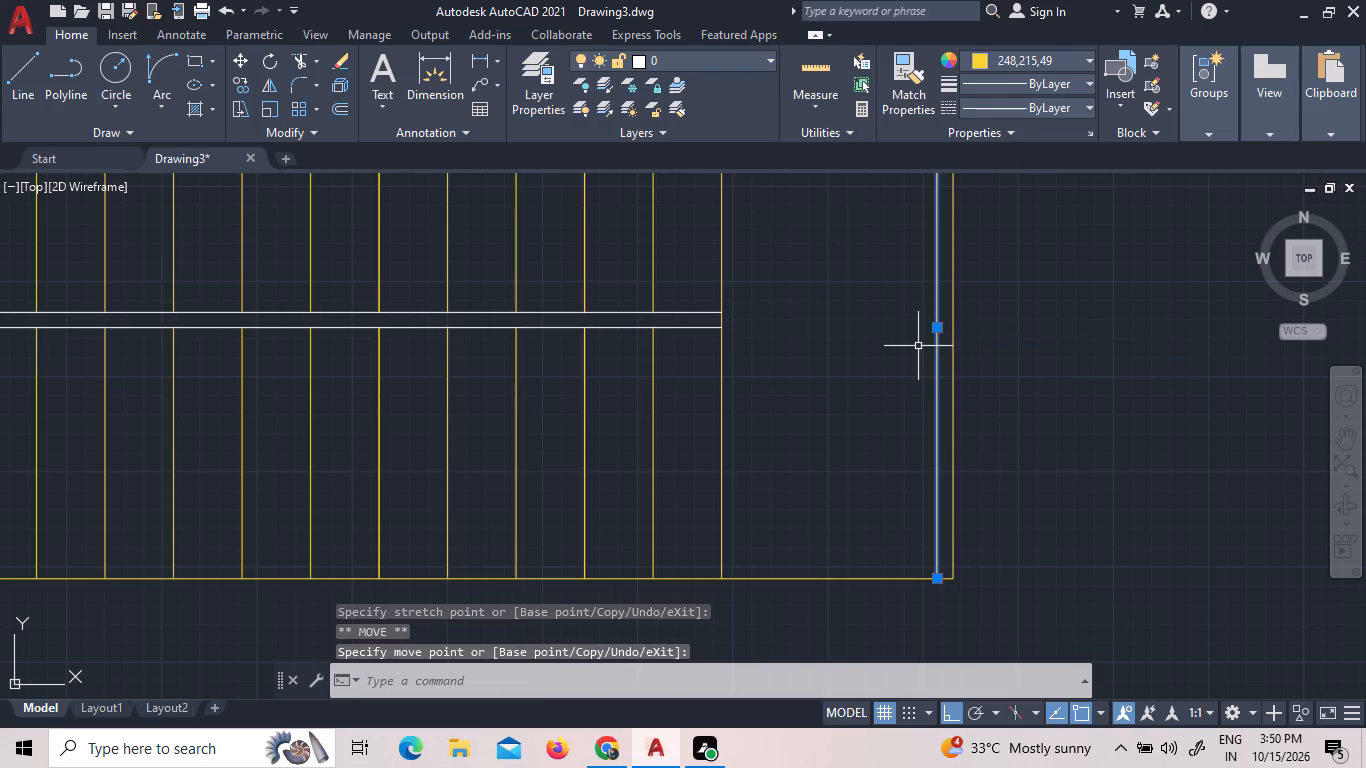
Erase the landing's selected inner vertical line together with the two spare window symbols lying outside the plan.
scroll(843, 351, "down", 8)
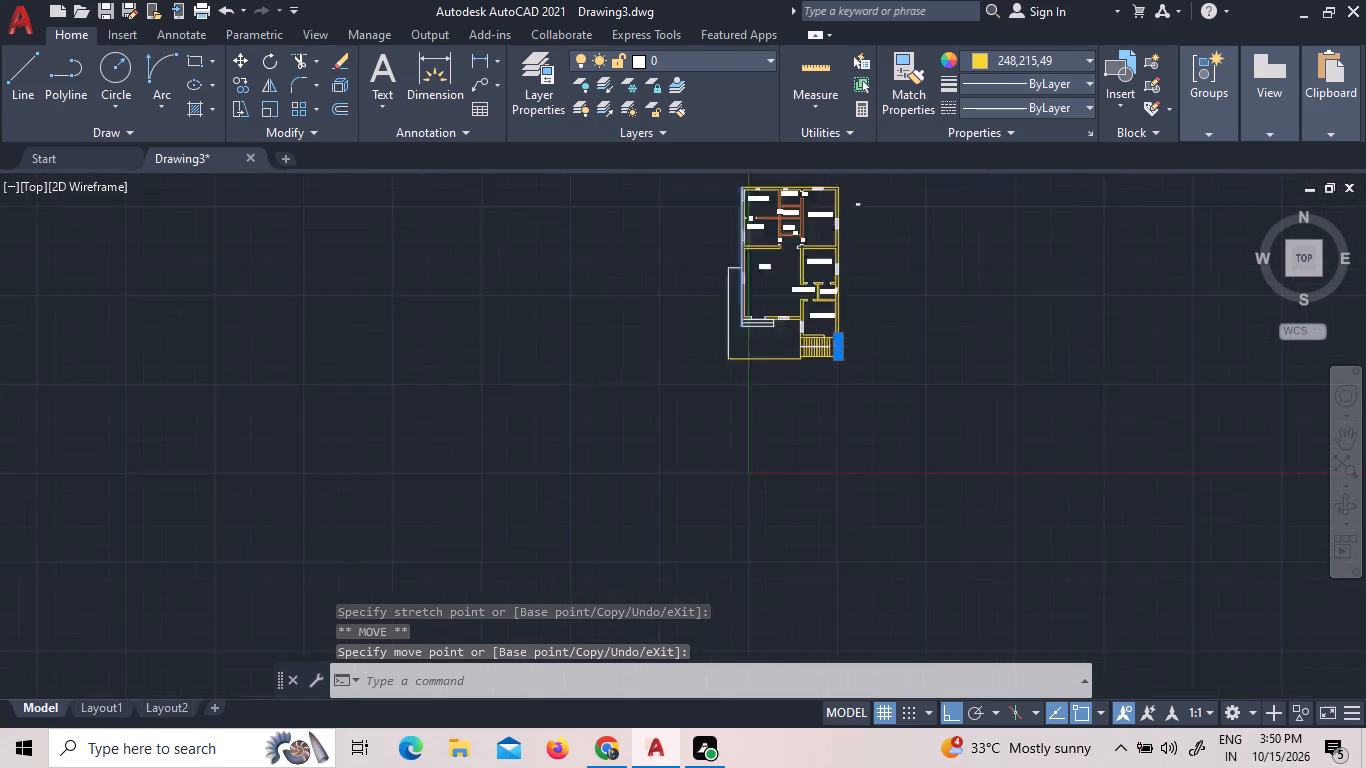
scroll(818, 338, "down", 1)
scroll(839, 264, "up", 4)
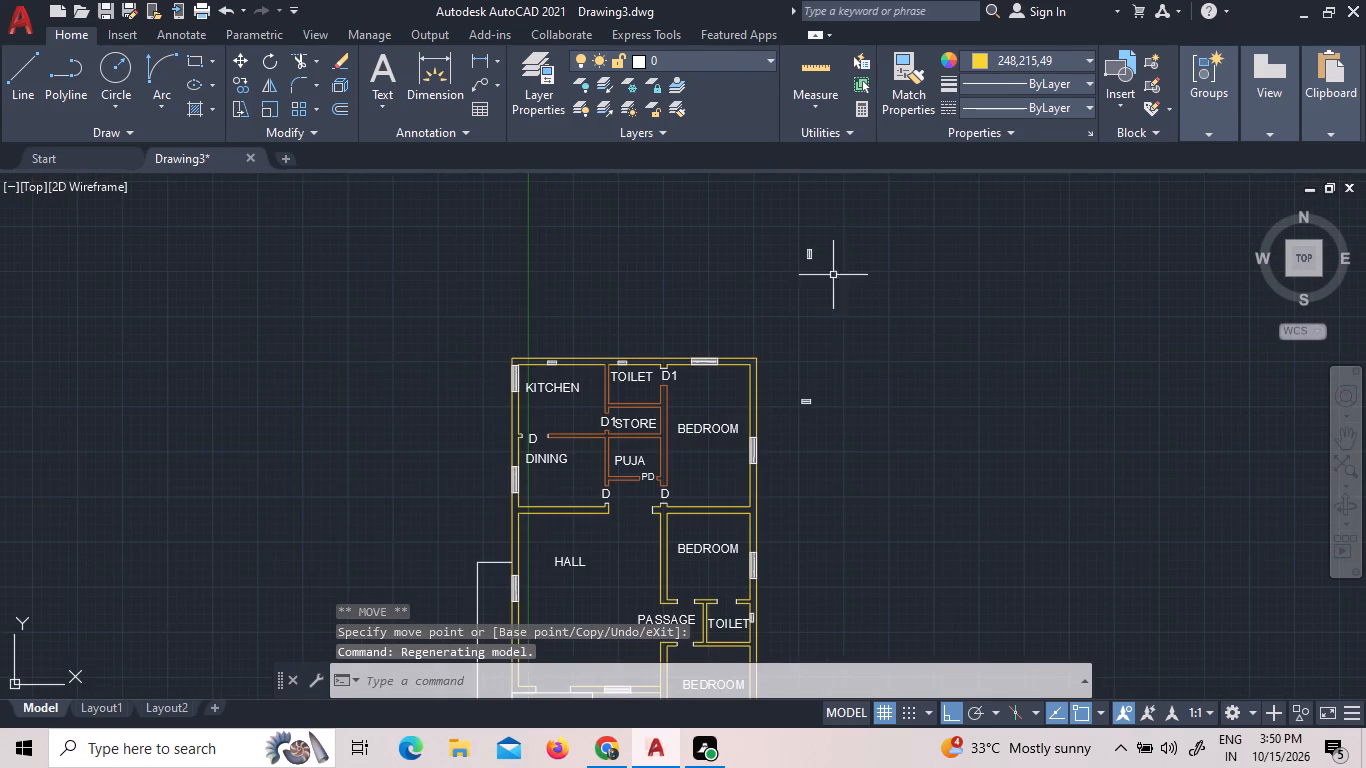
left_click(839, 410)
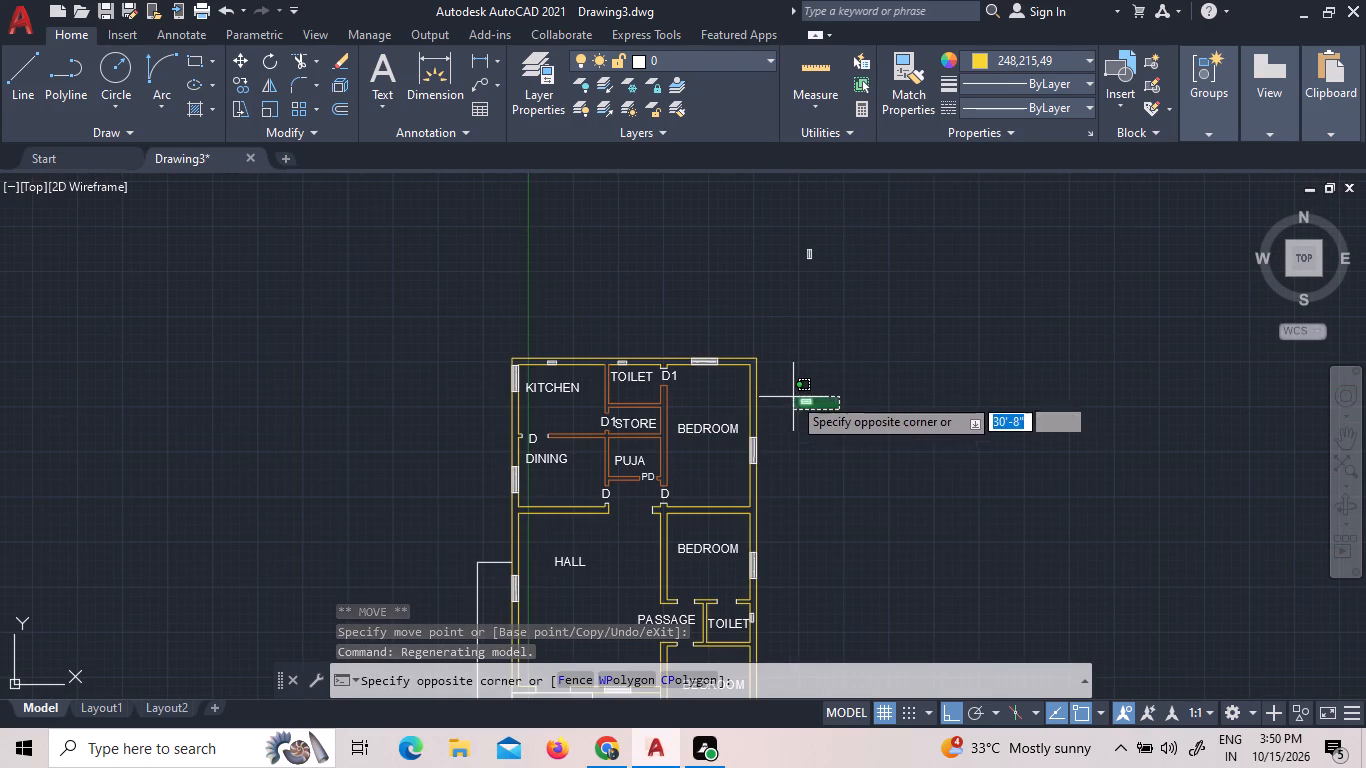
left_click(792, 395)
left_click(830, 289)
left_click(784, 250)
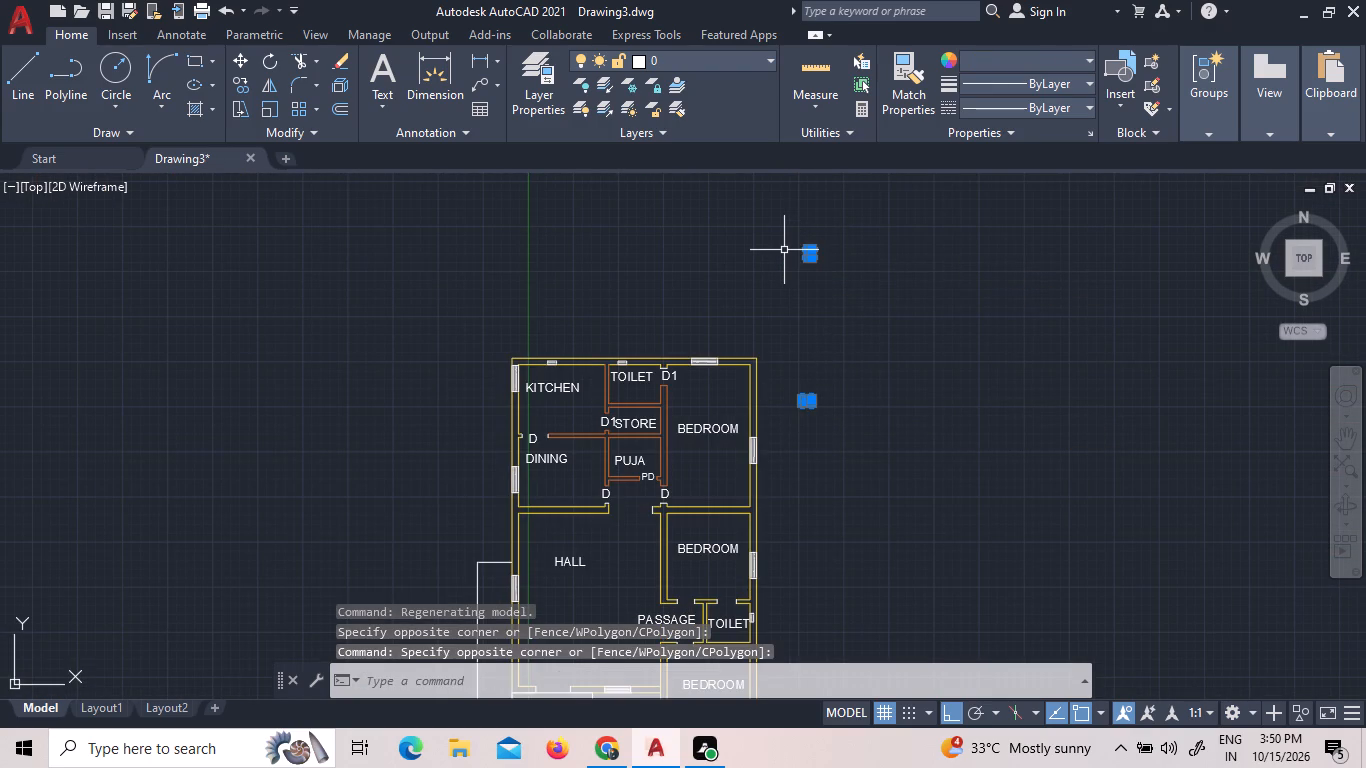
key("Delete")
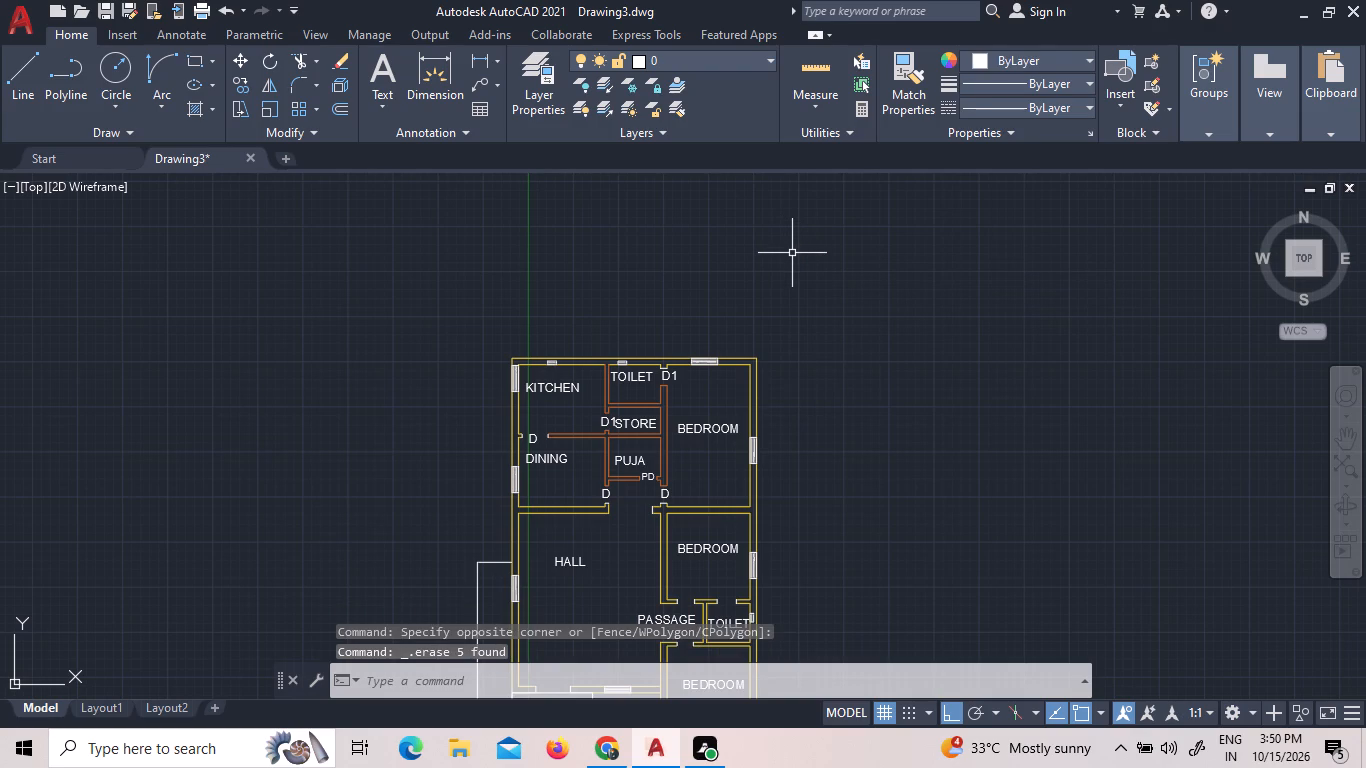
Copy the TOILET label beside the passage onto the staircase landing, with Ortho off for free placement.
scroll(773, 352, "down", 2)
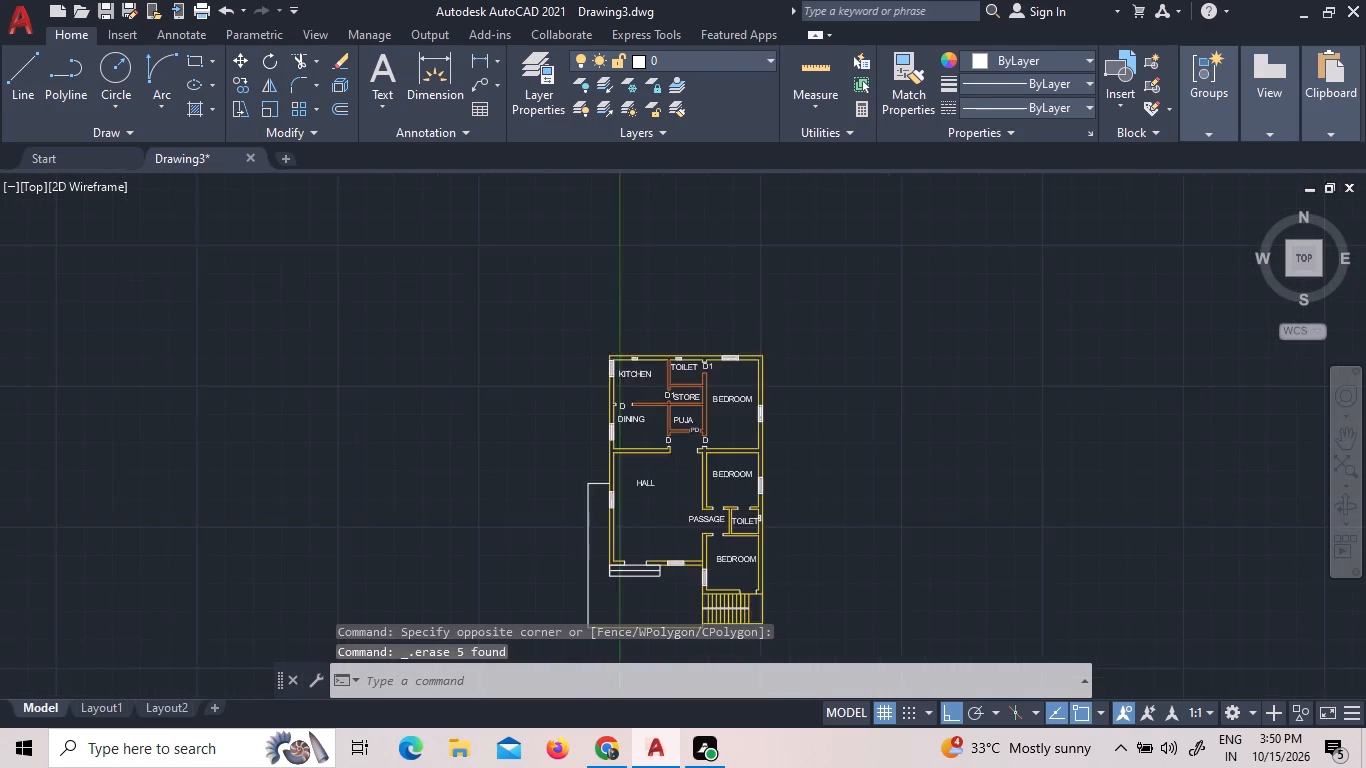
scroll(779, 328, "down", 1)
scroll(766, 425, "up", 4)
scroll(766, 438, "down", 1)
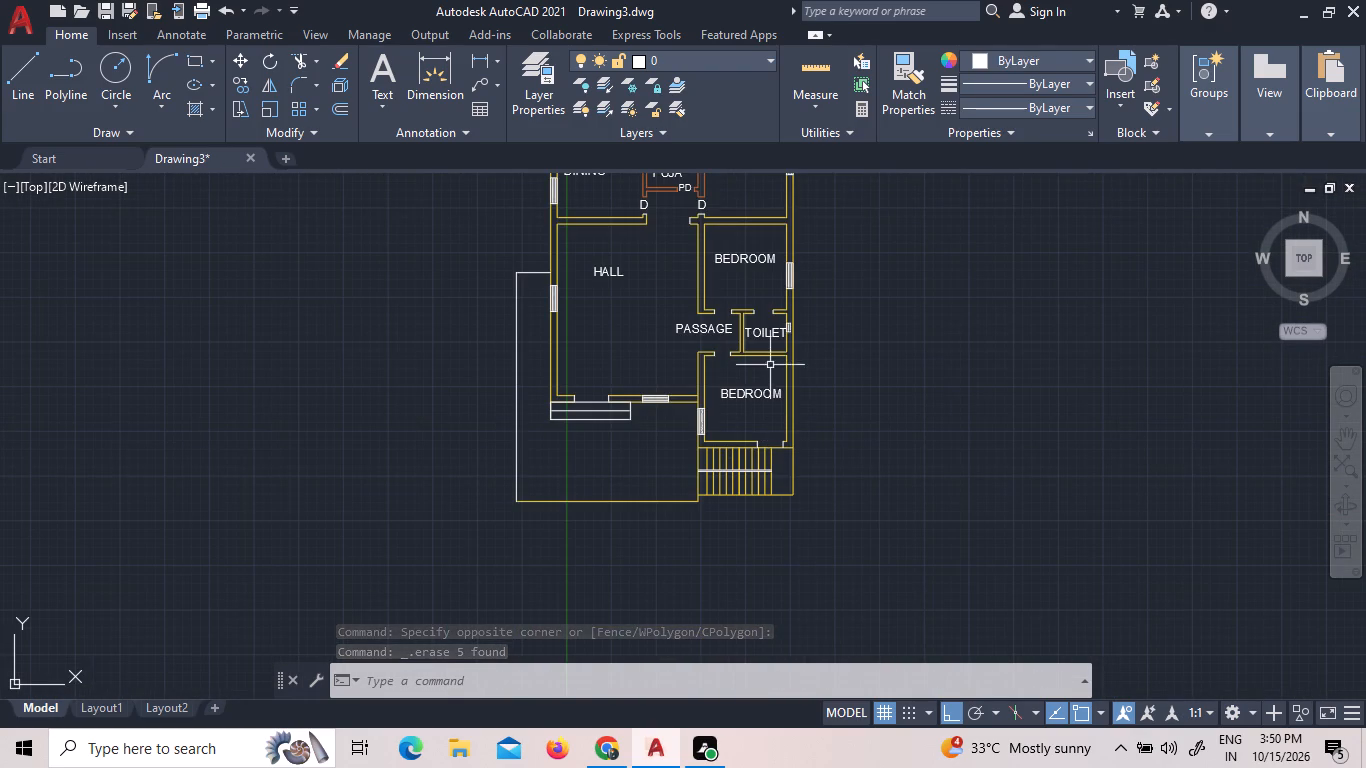
left_click(776, 334)
right_click(777, 334)
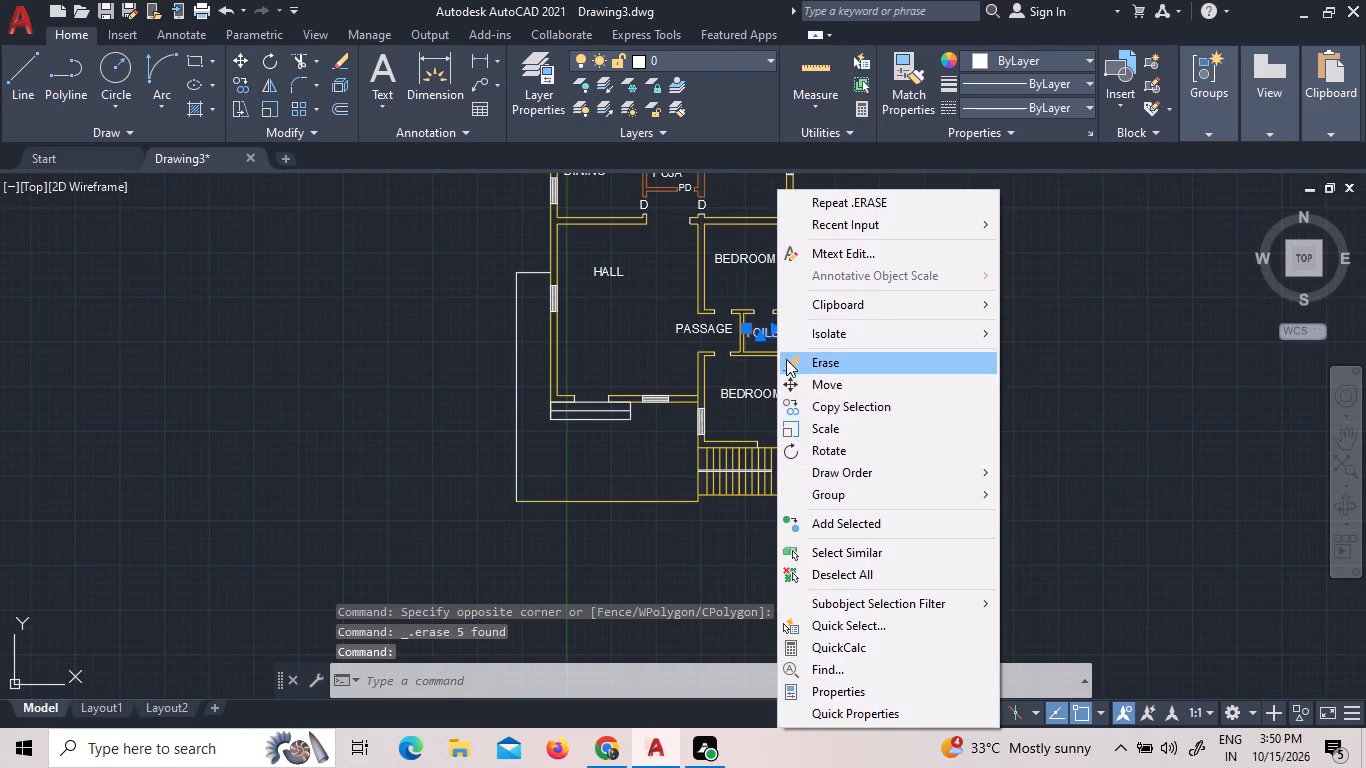
left_click(812, 405)
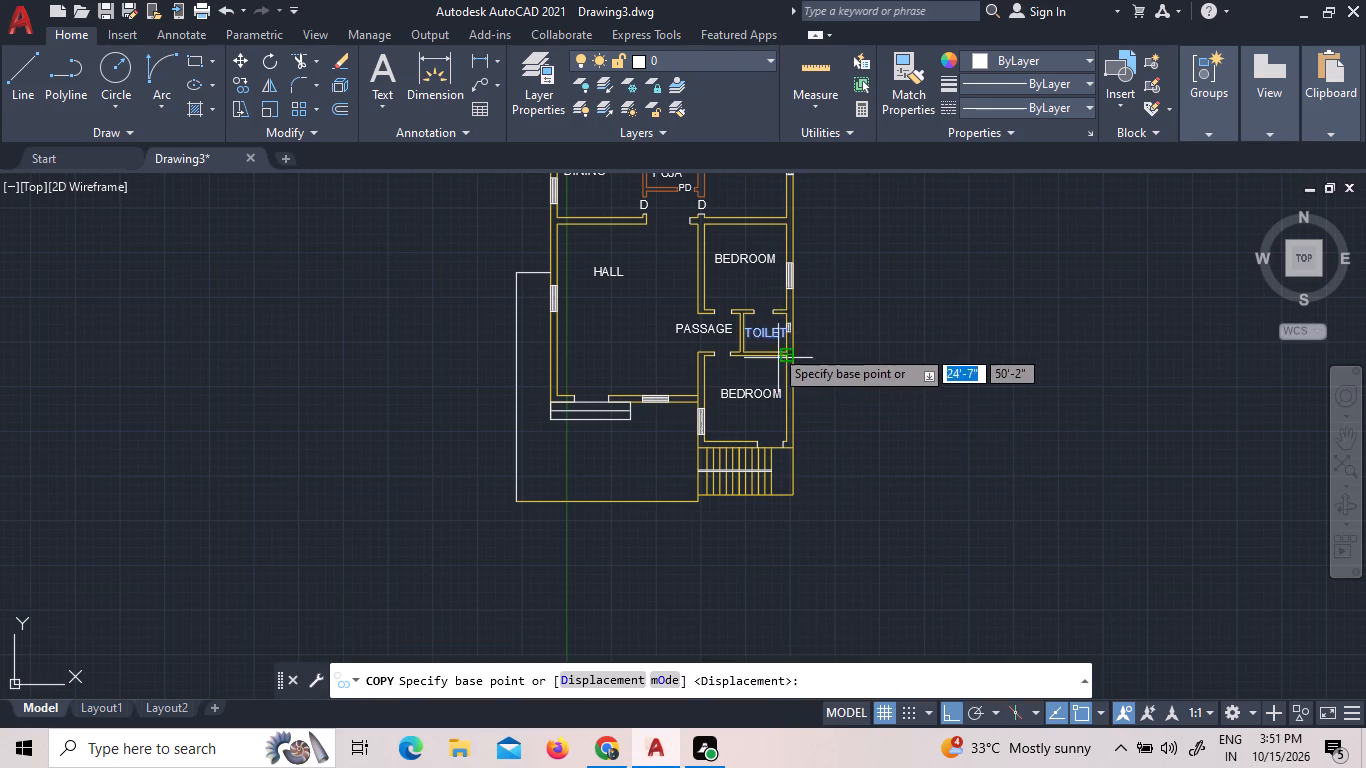
left_click(761, 335)
scroll(779, 477, "up", 2)
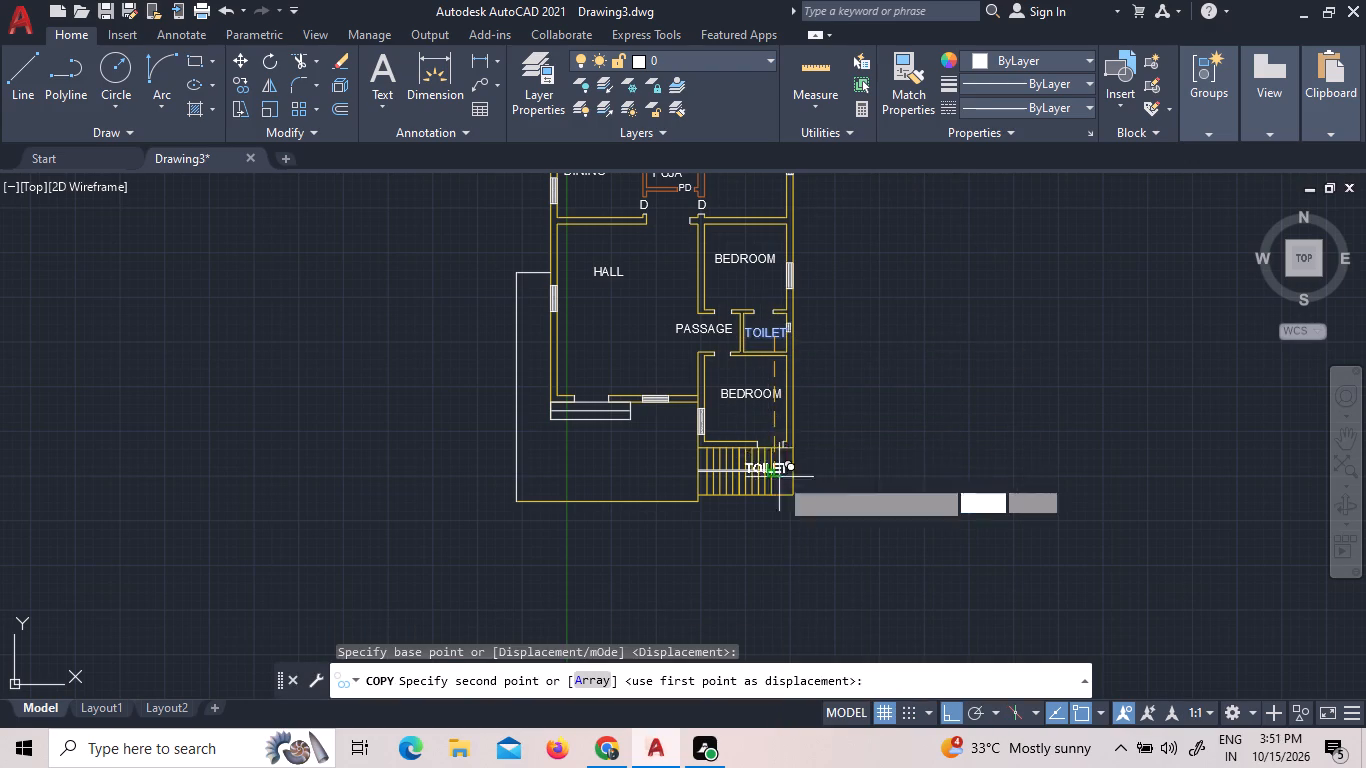
scroll(779, 480, "up", 2)
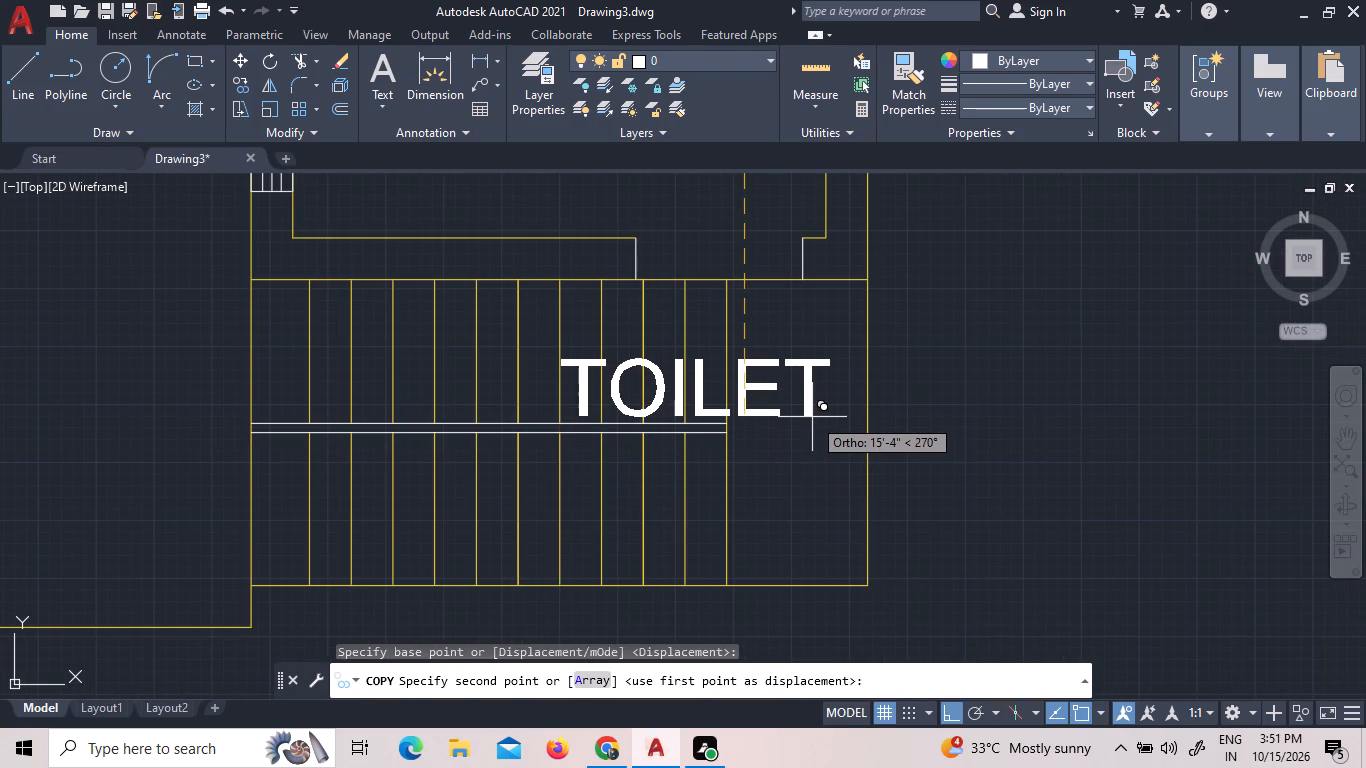
key("F8")
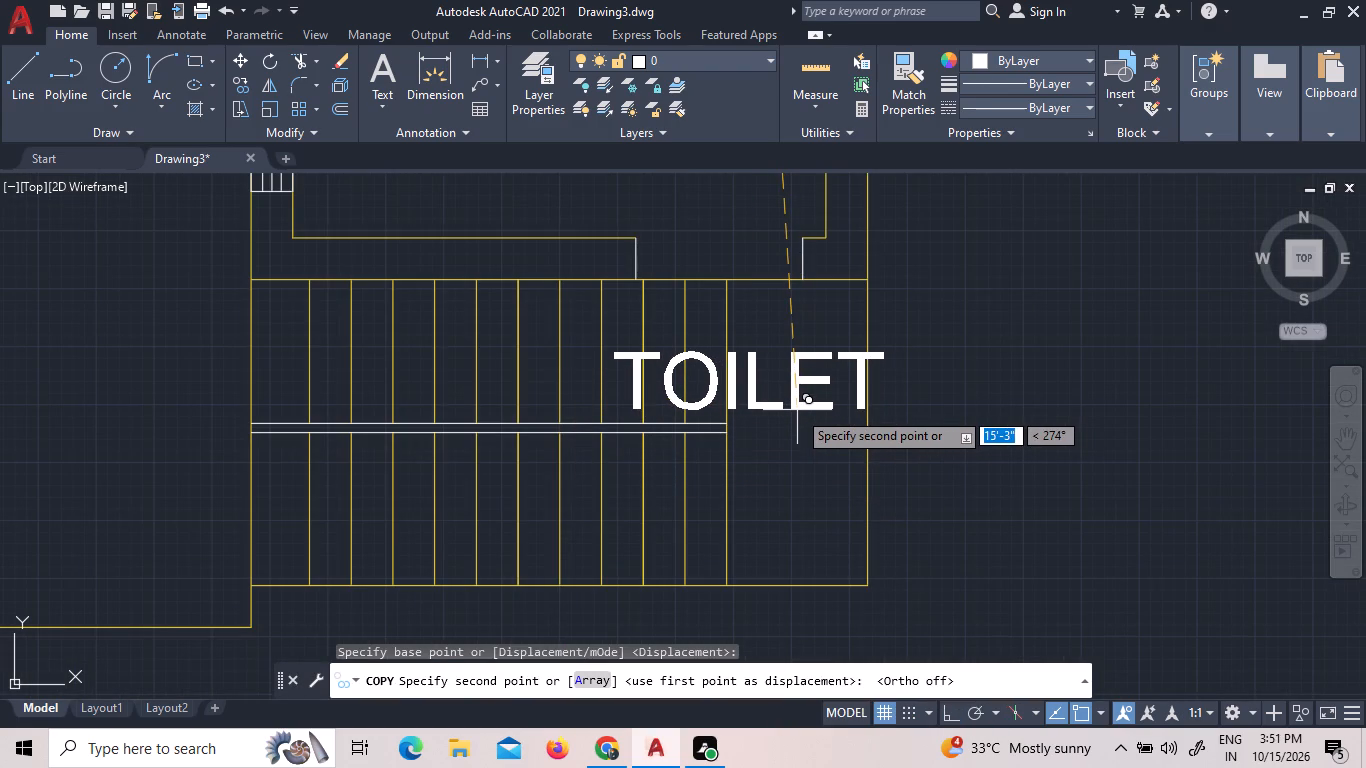
double_click(795, 410)
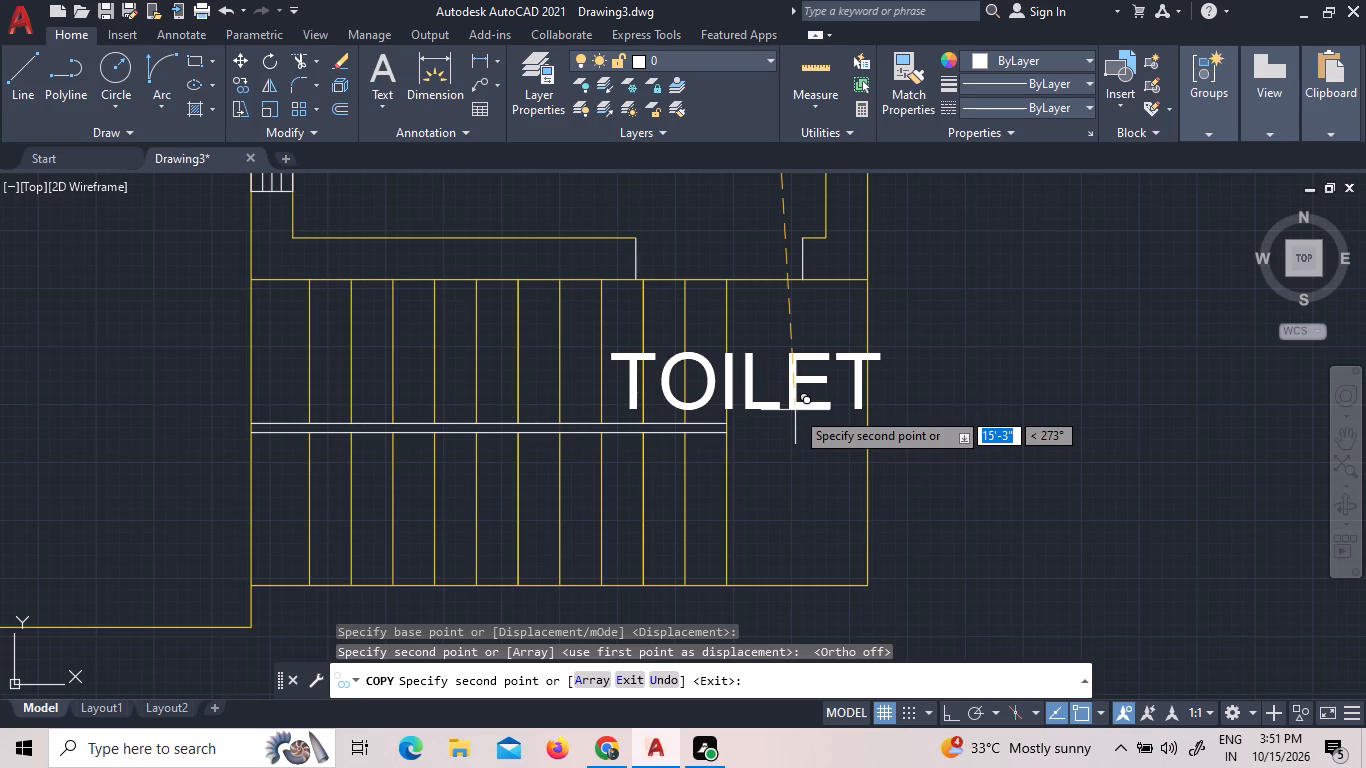
Place another copy of the TOILET label in the open area below the hall's front steps.
scroll(795, 410, "down", 2)
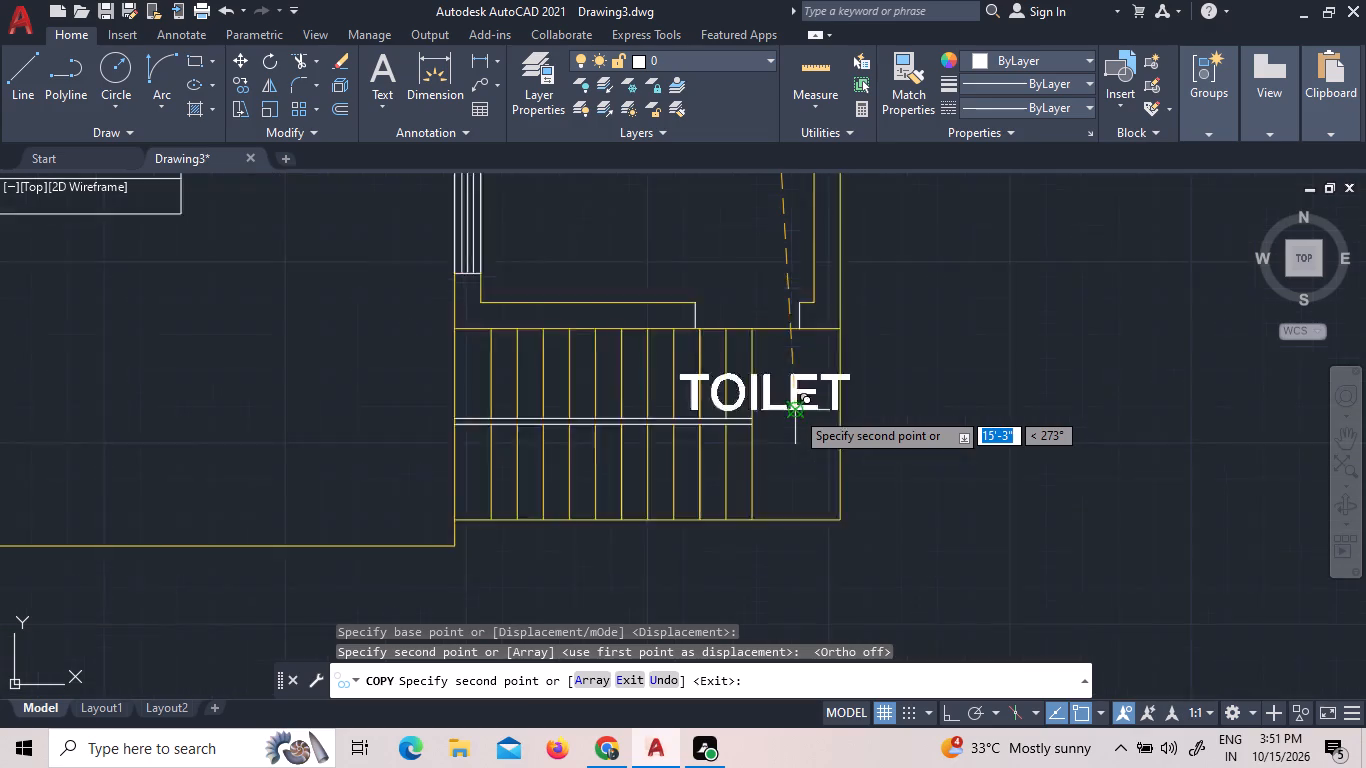
scroll(795, 410, "down", 1)
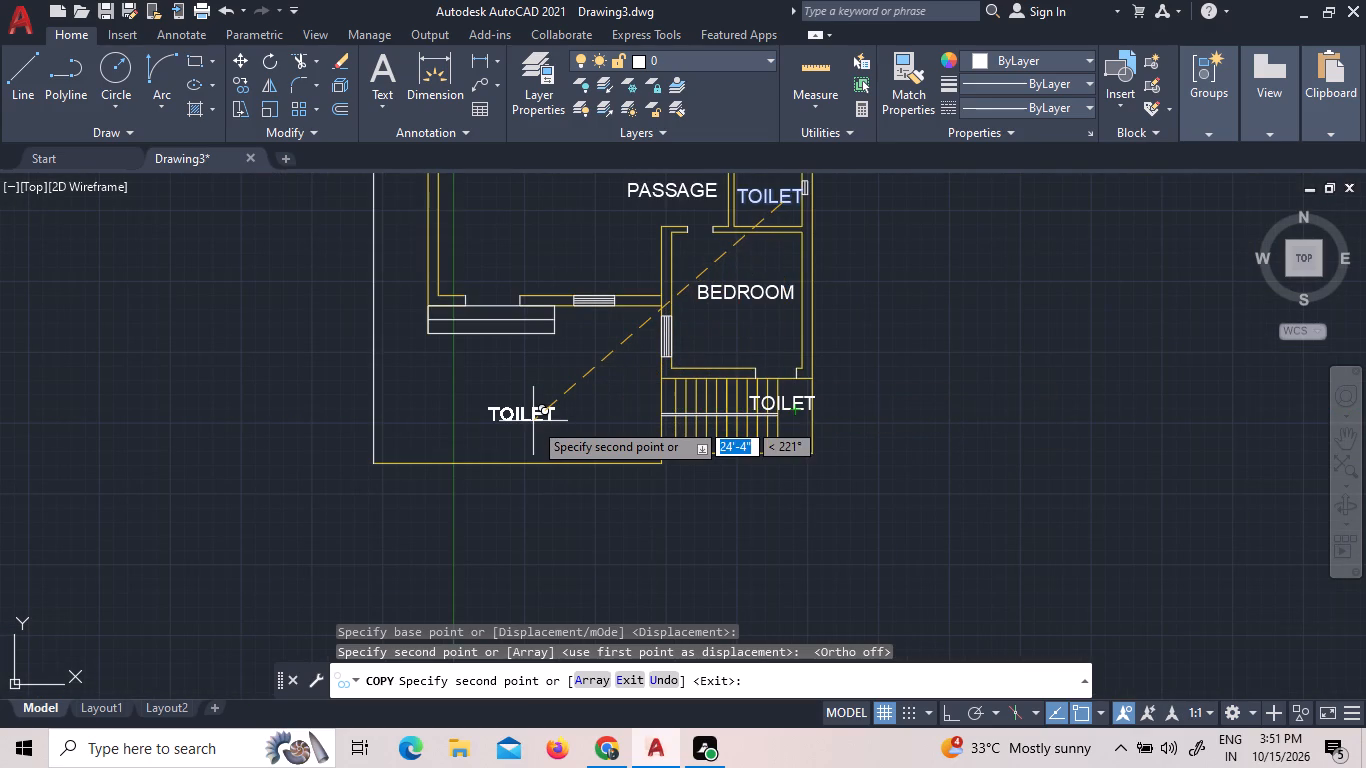
left_click(506, 399)
right_click(506, 399)
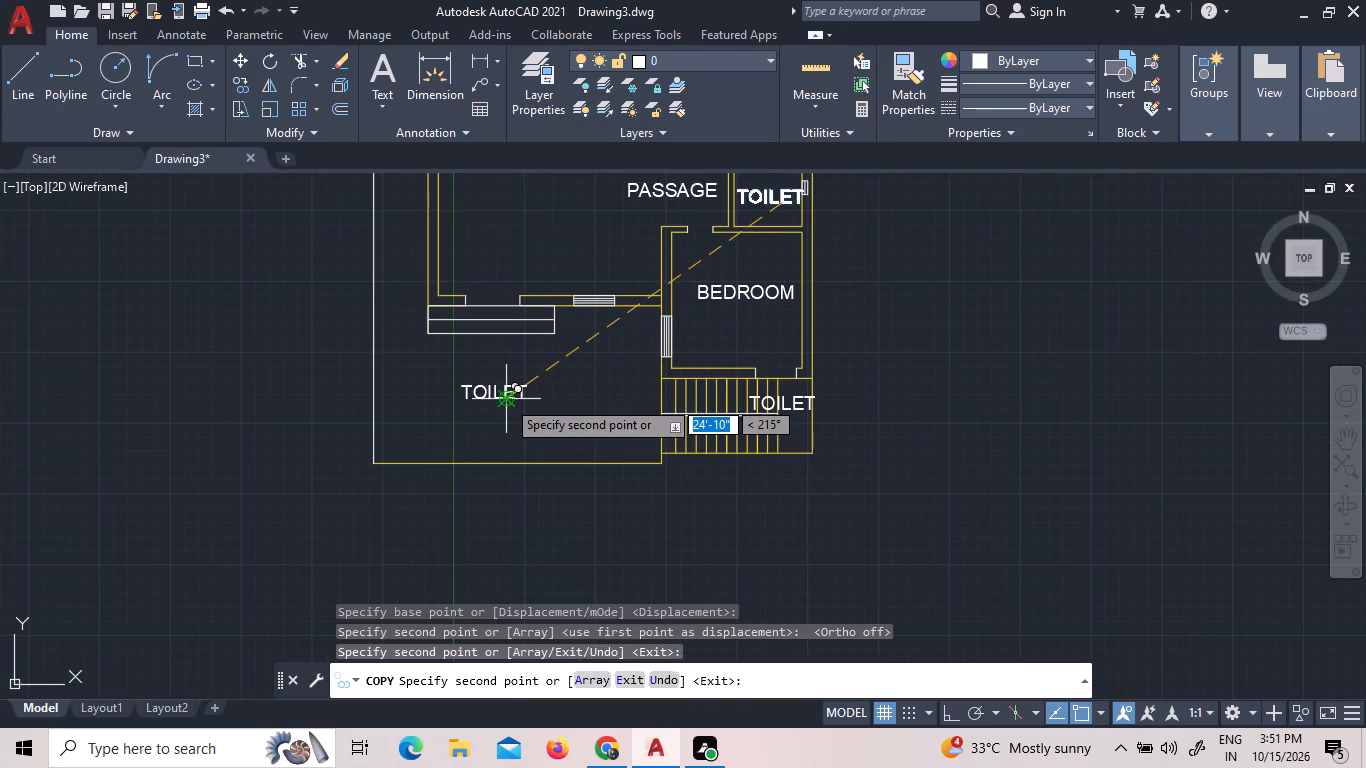
left_click(516, 406)
Change the TOILET label copy in the open area below the hall's front steps to read PORTICO.
triple_click(503, 397)
double_click(503, 397)
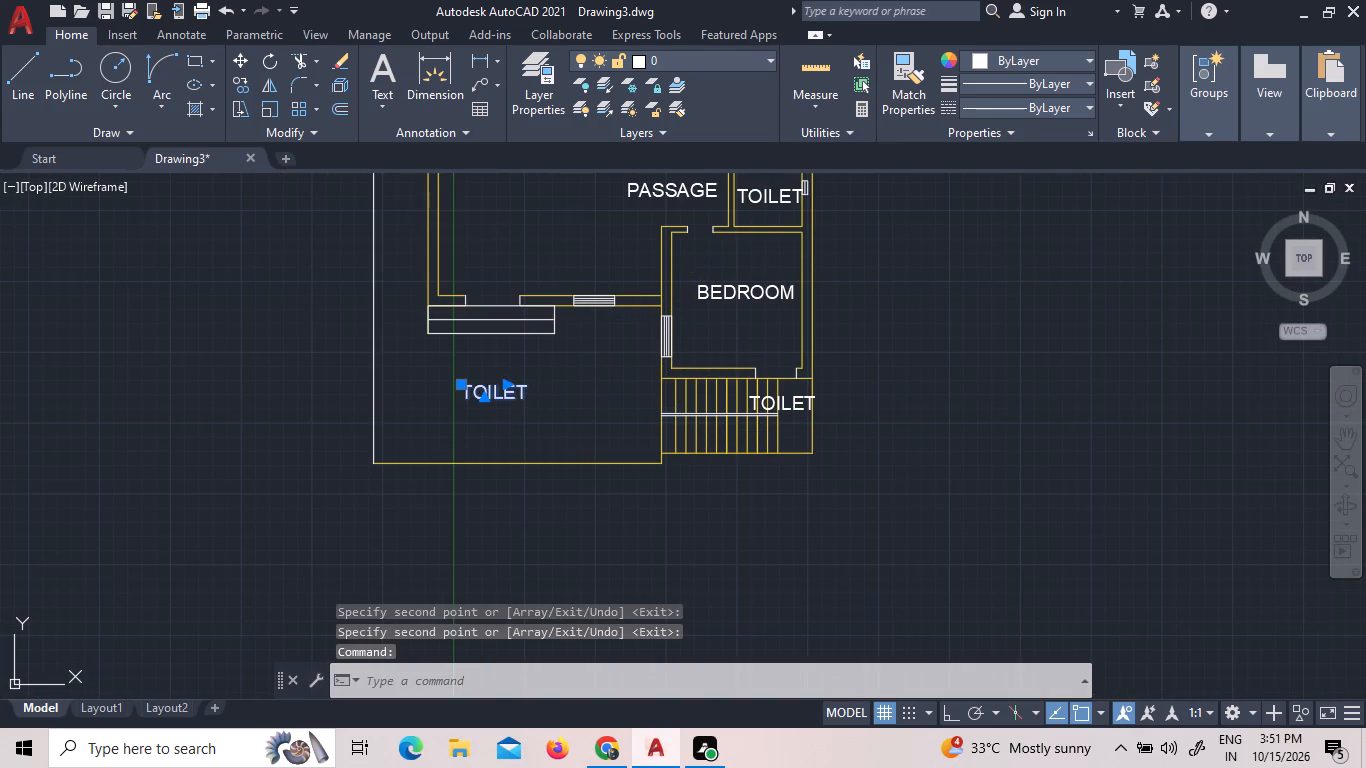
key("p")
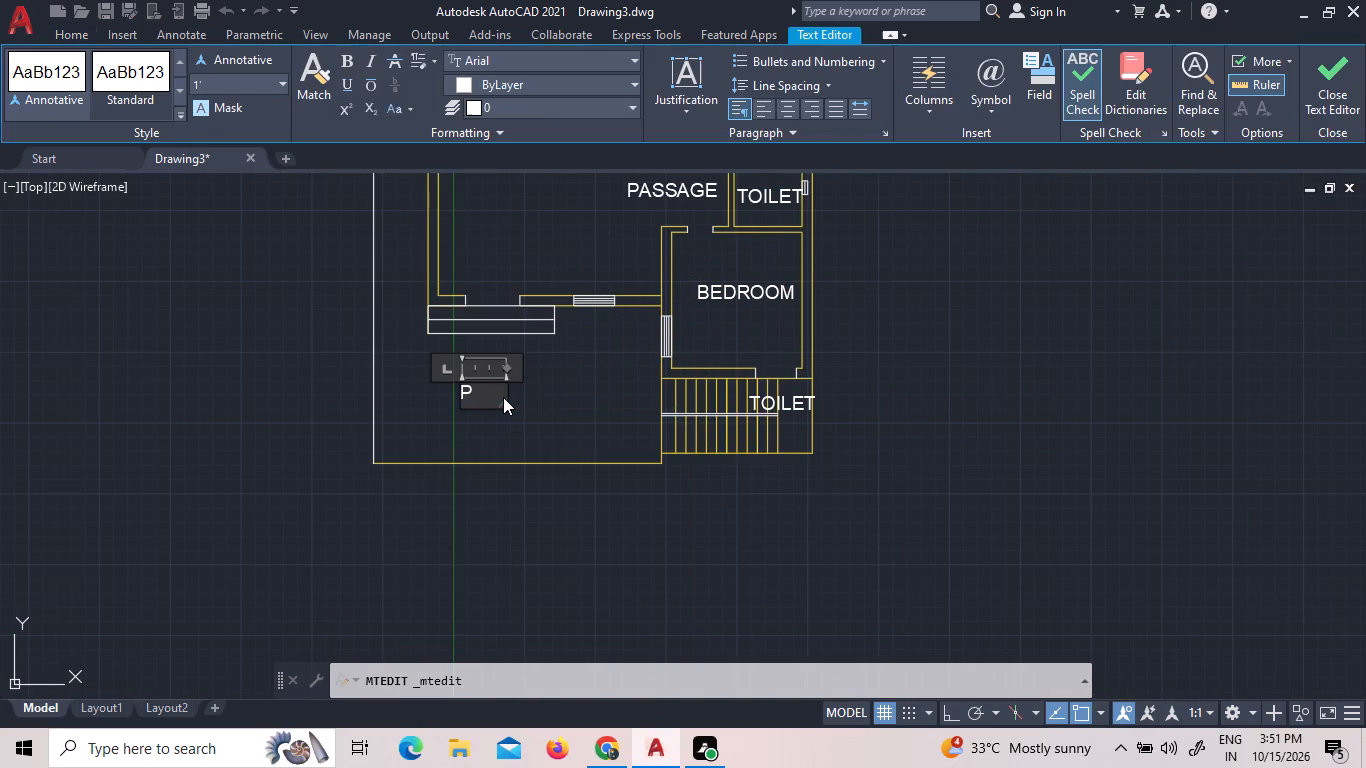
type("RT")
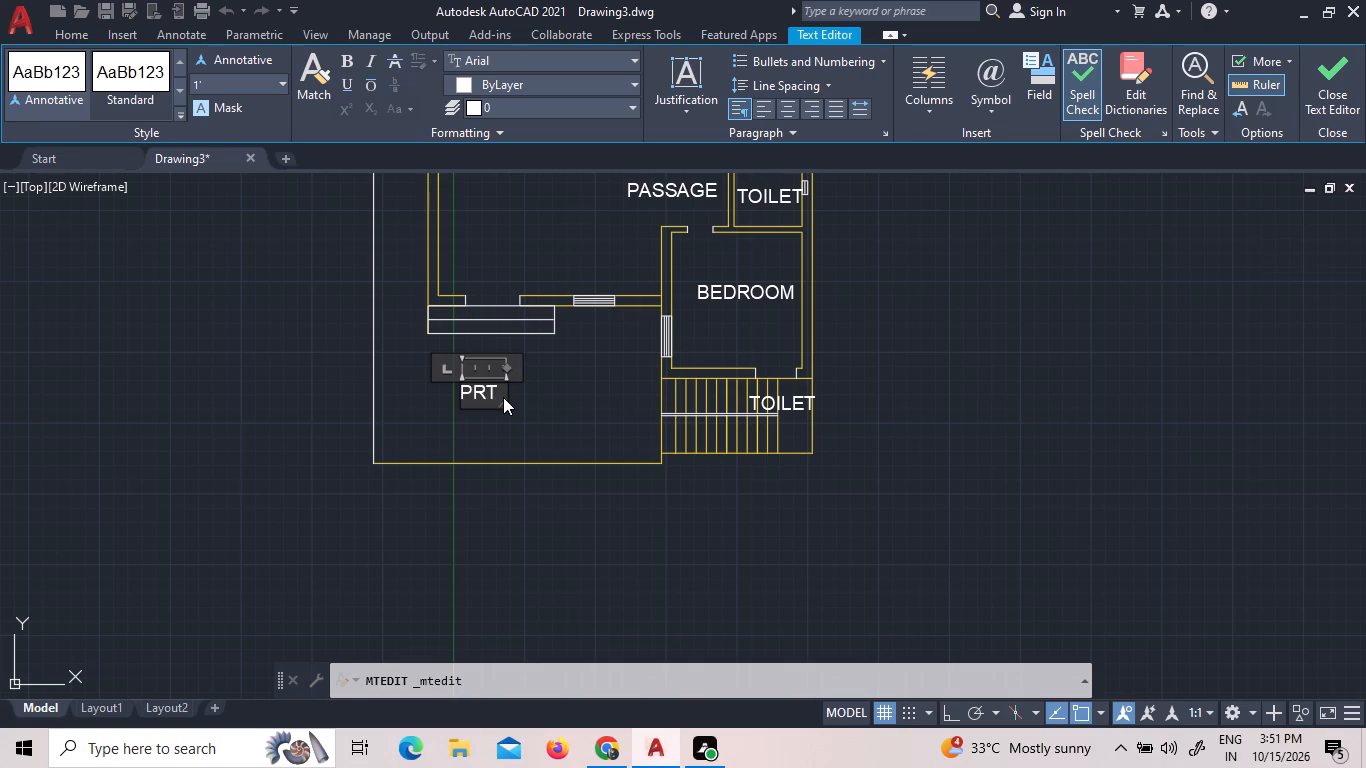
key("BackSpace")
key("BackSpace")
type("OR")
type("TICO")
key("Return")
left_click(562, 419)
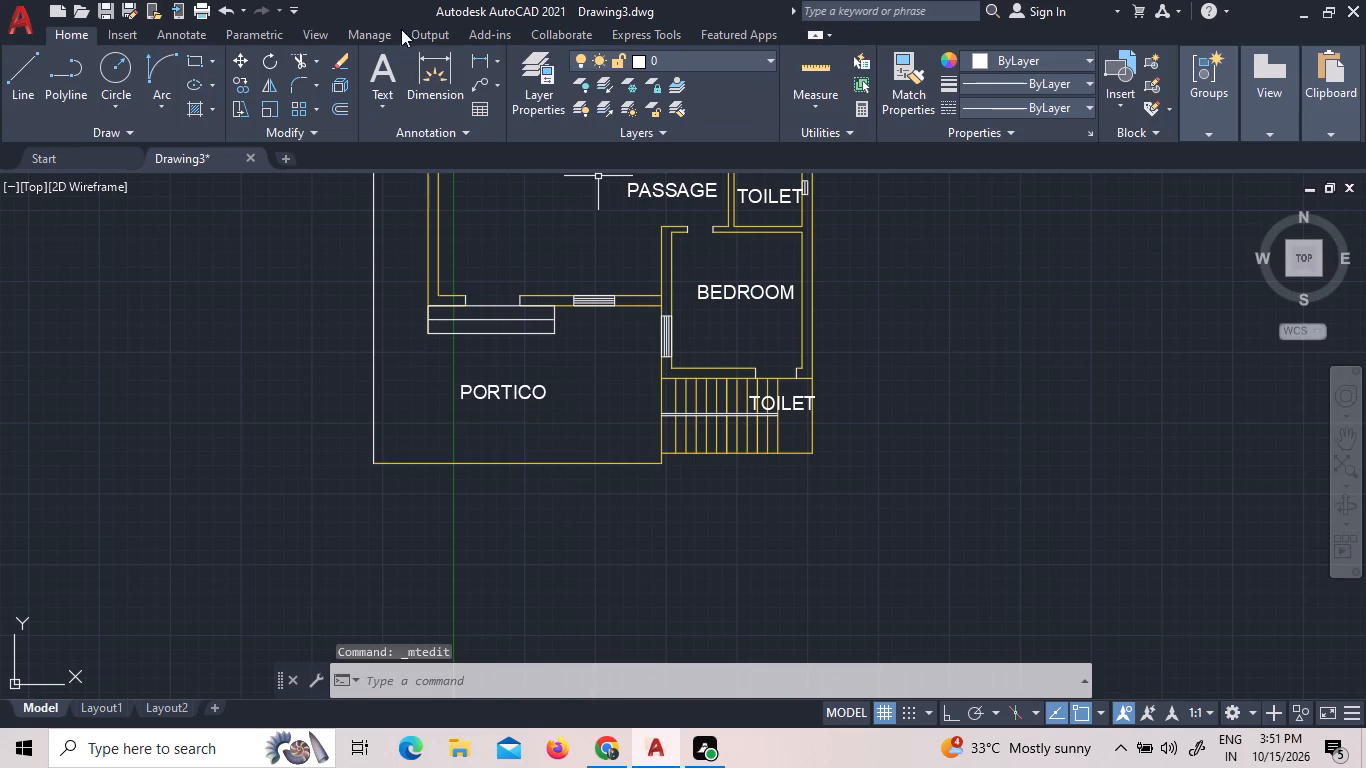
Add a multiline text label W with 1' text height just below the hall's front window.
left_click(379, 56)
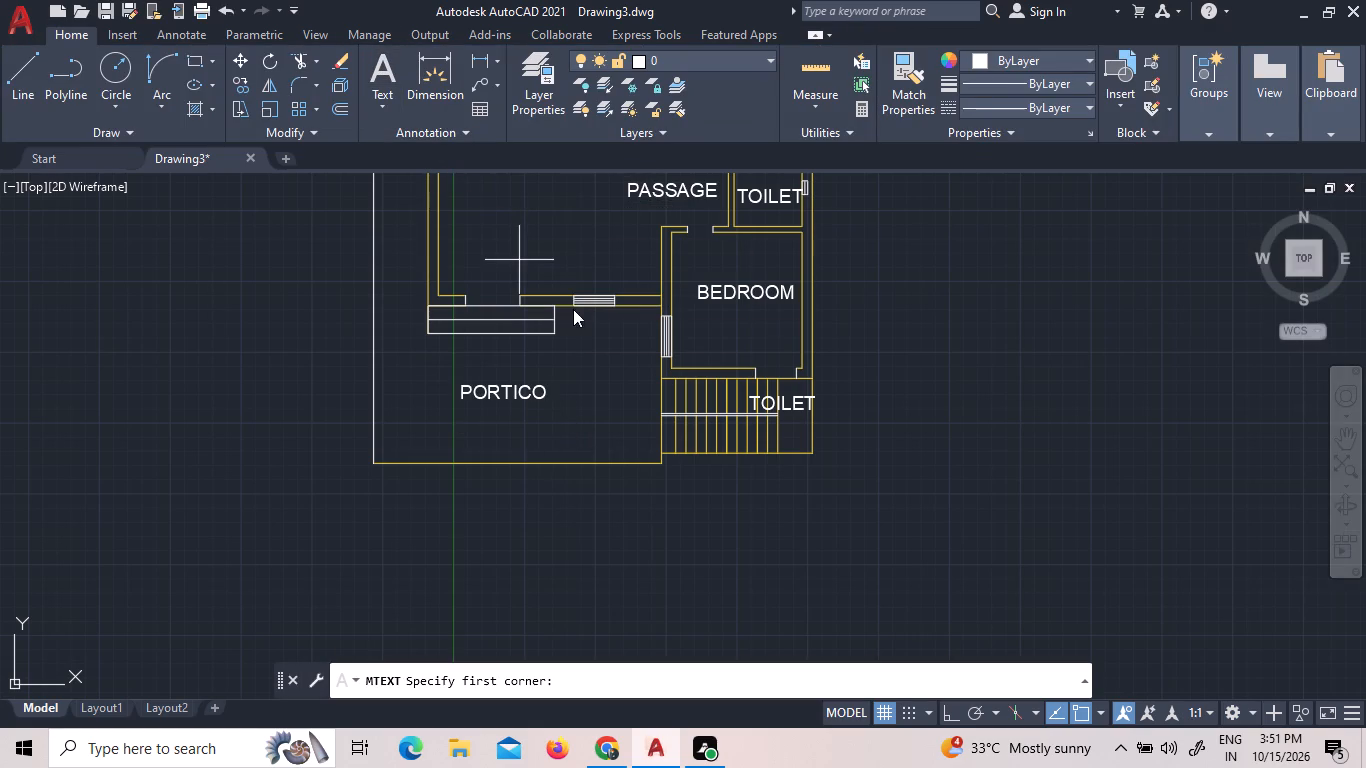
left_click(575, 315)
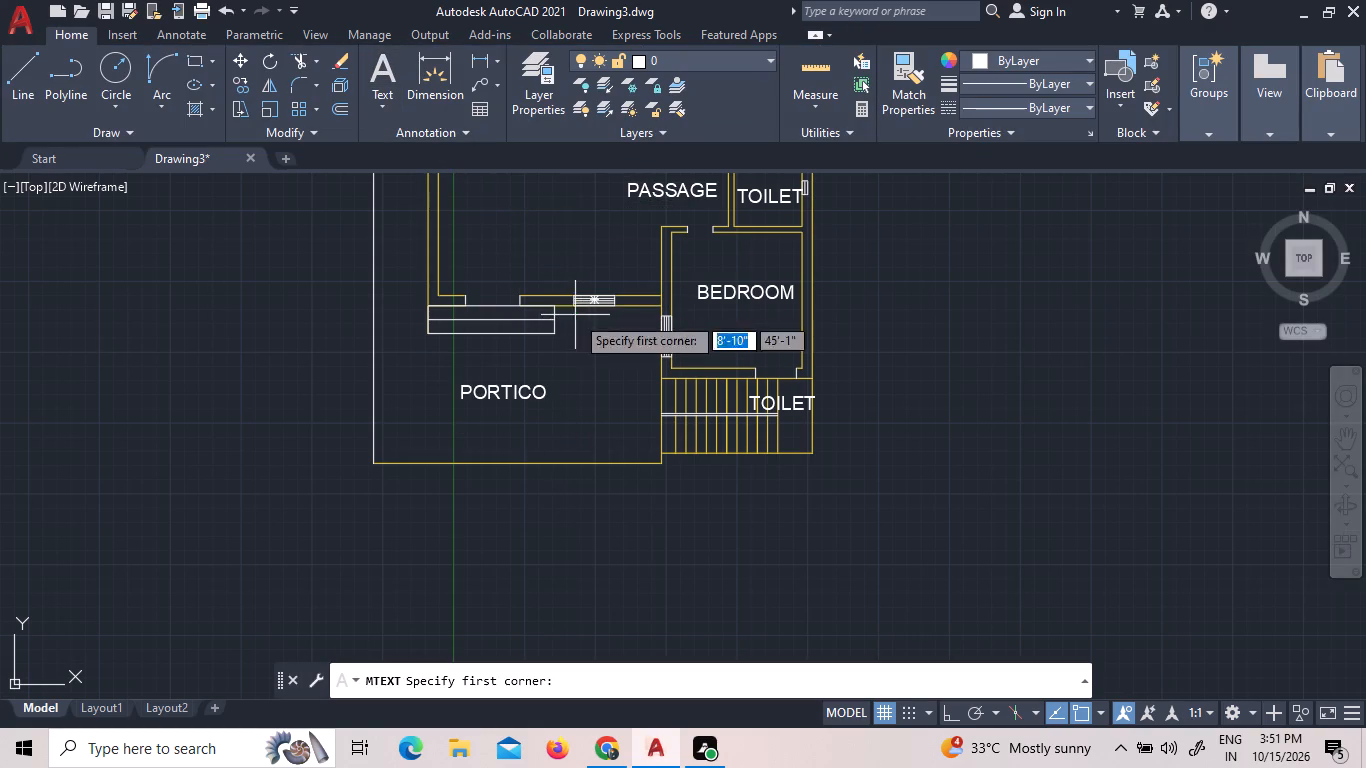
left_click(621, 335)
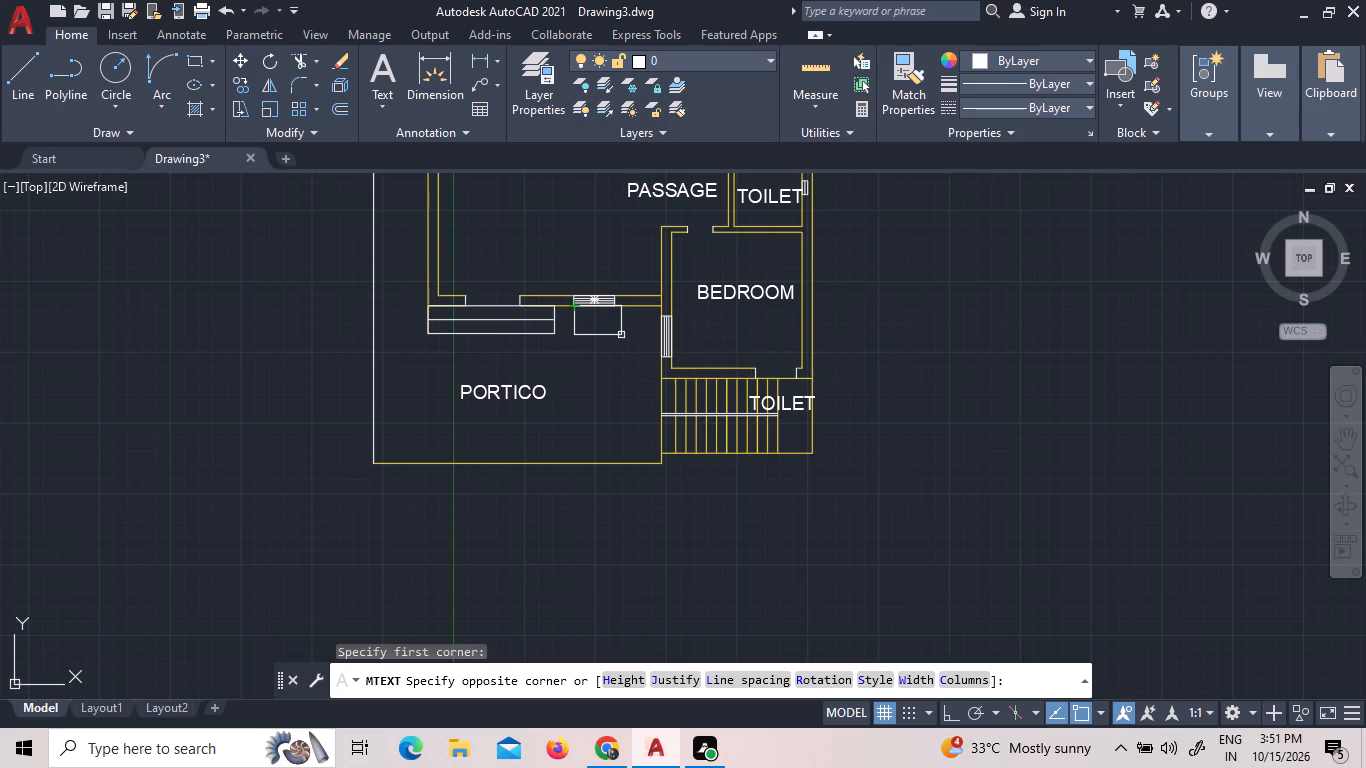
key("w")
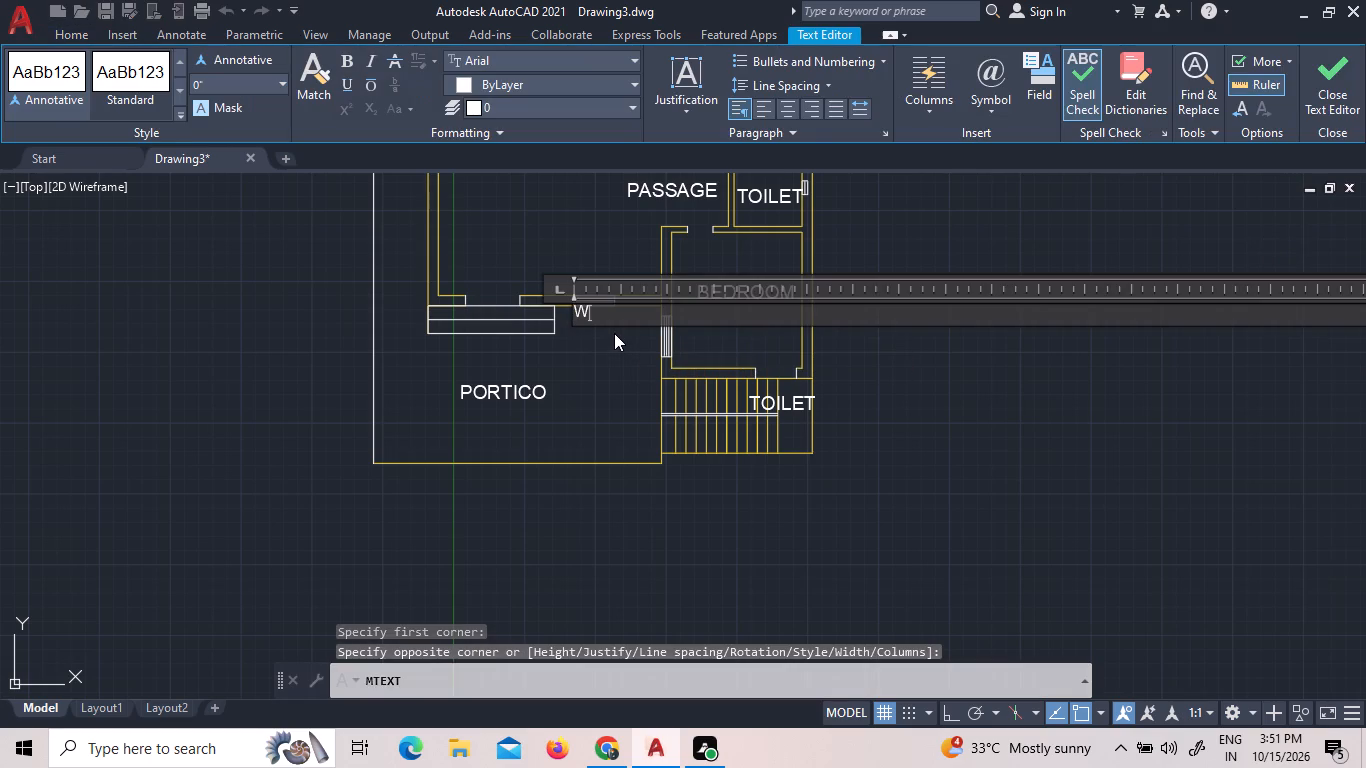
double_click(601, 314)
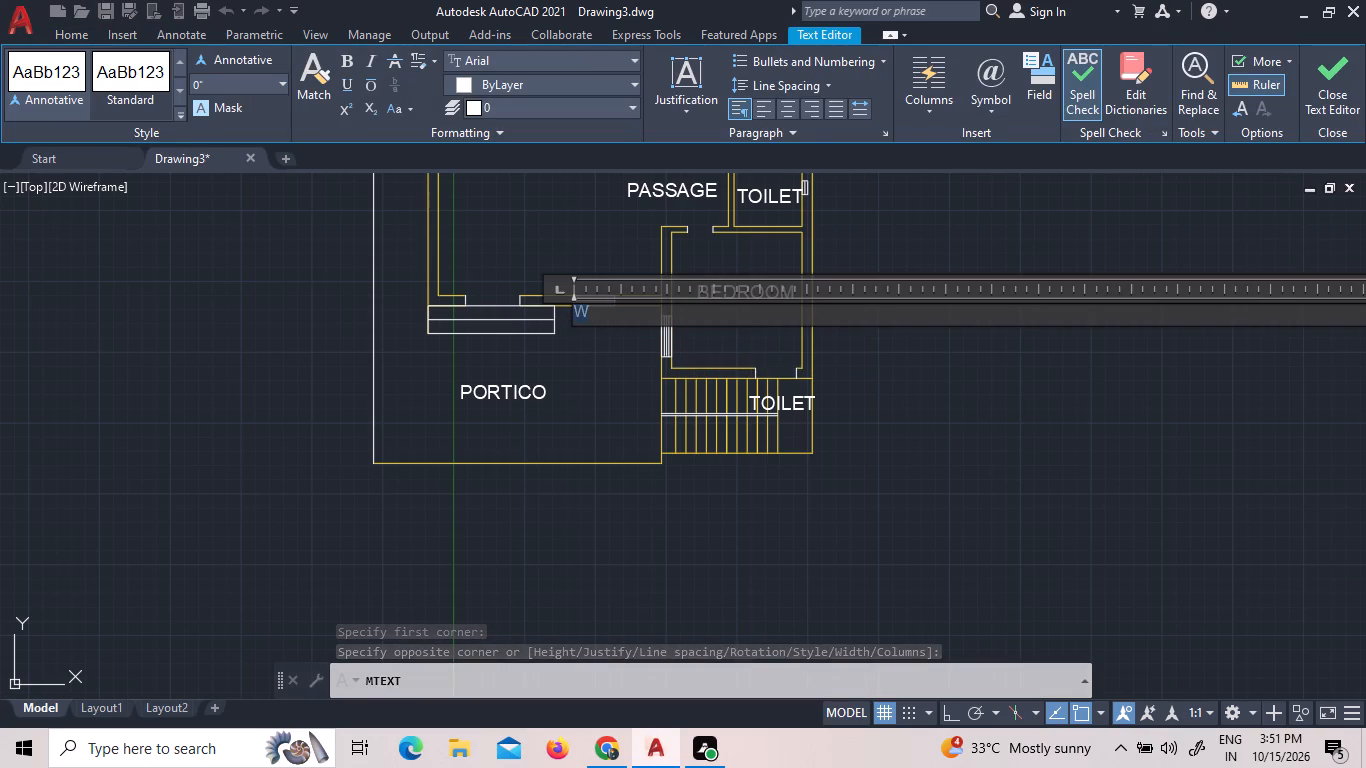
left_click(275, 93)
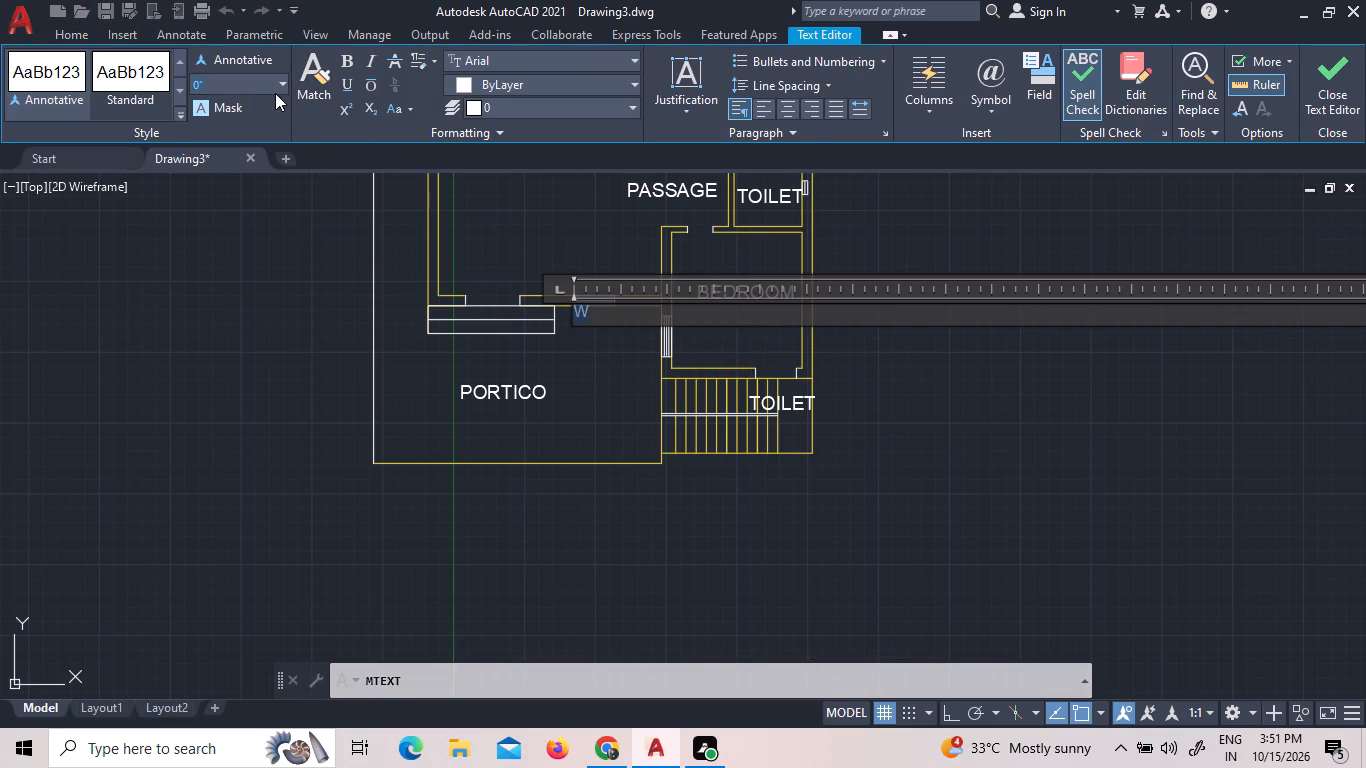
left_click(283, 87)
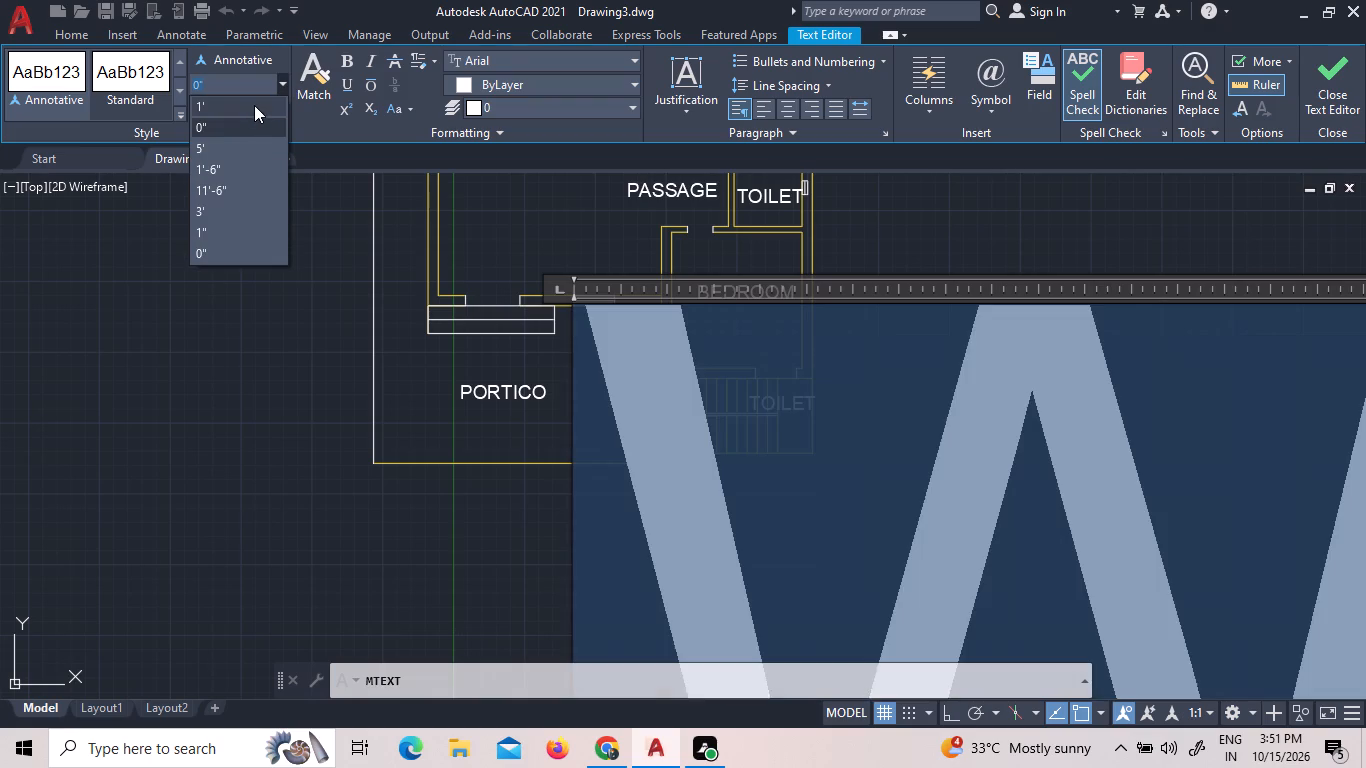
left_click(254, 105)
left_click(379, 283)
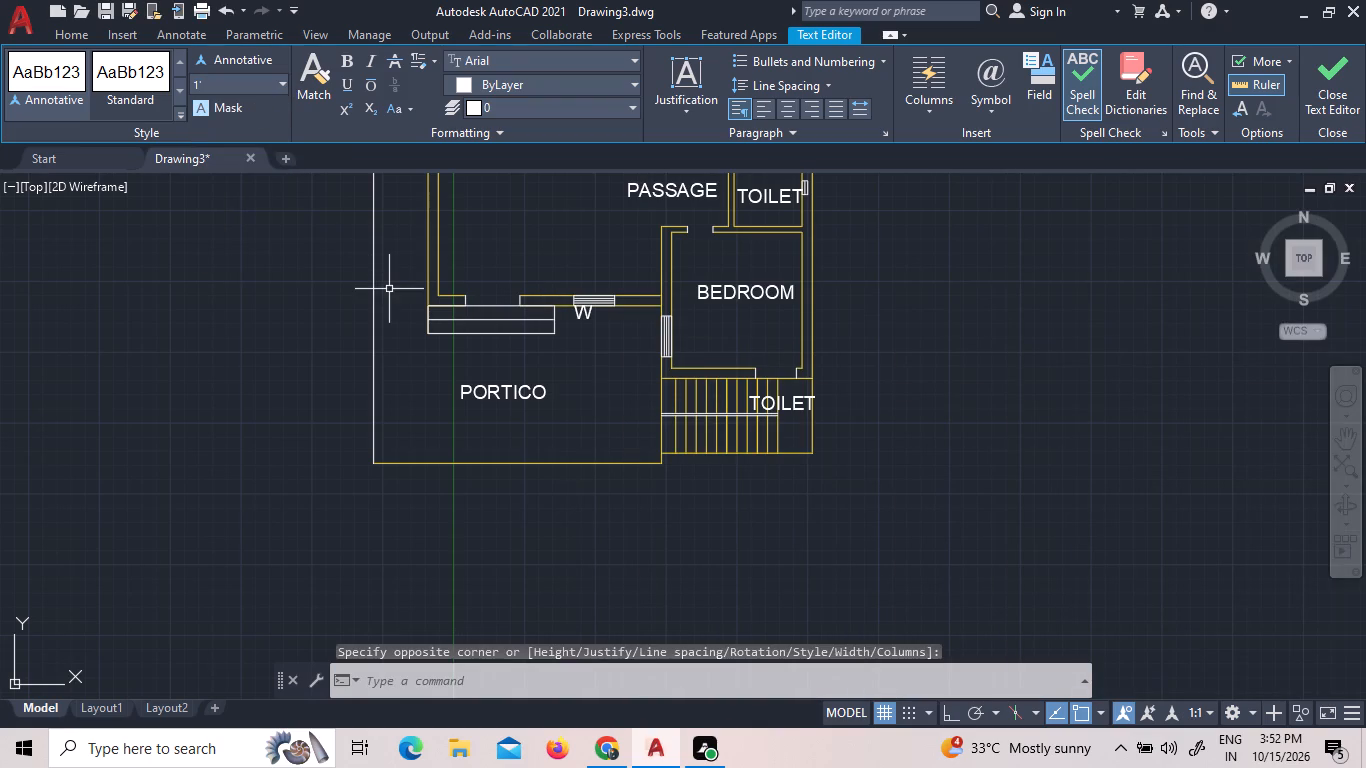
Copy the W label beside the front bedroom's portico-side window and the outer side windows of the hall and dining room.
left_click(584, 318)
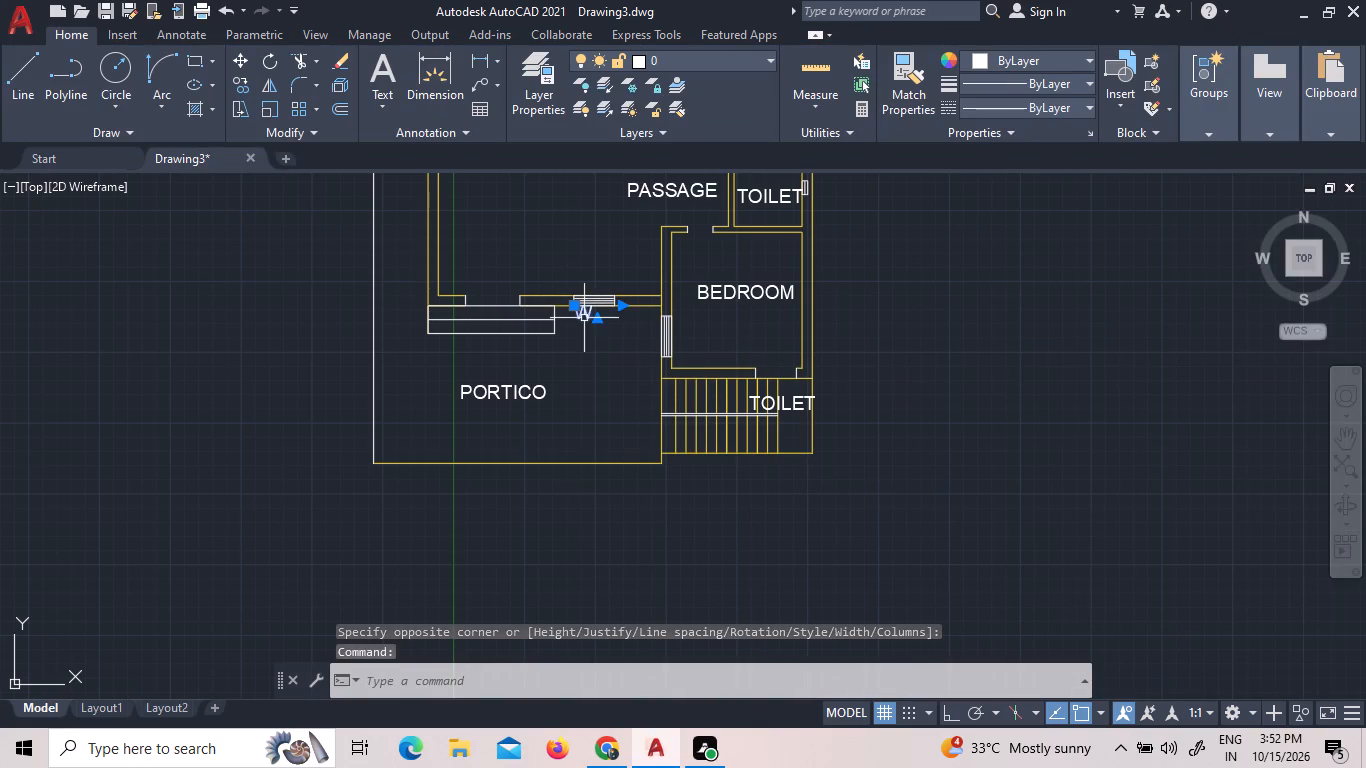
right_click(584, 318)
left_click(628, 396)
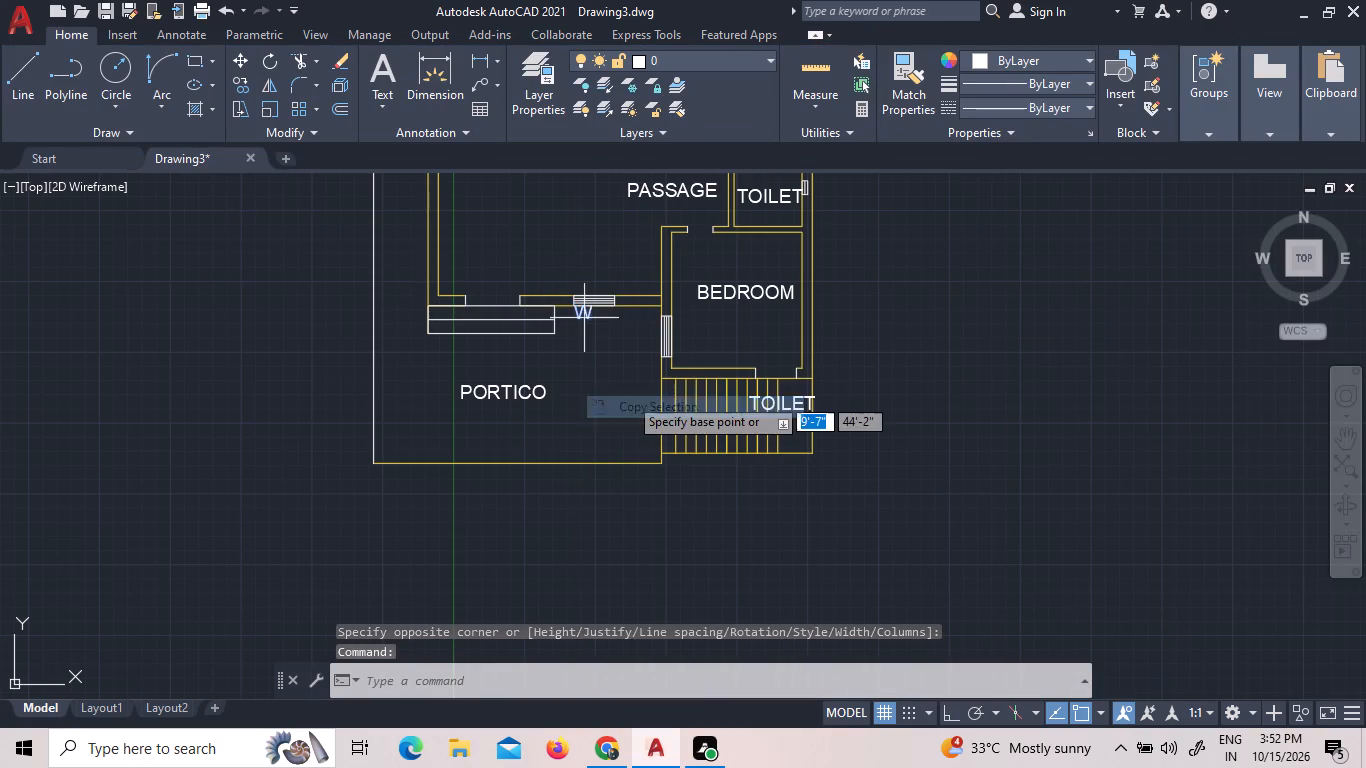
left_click(626, 369)
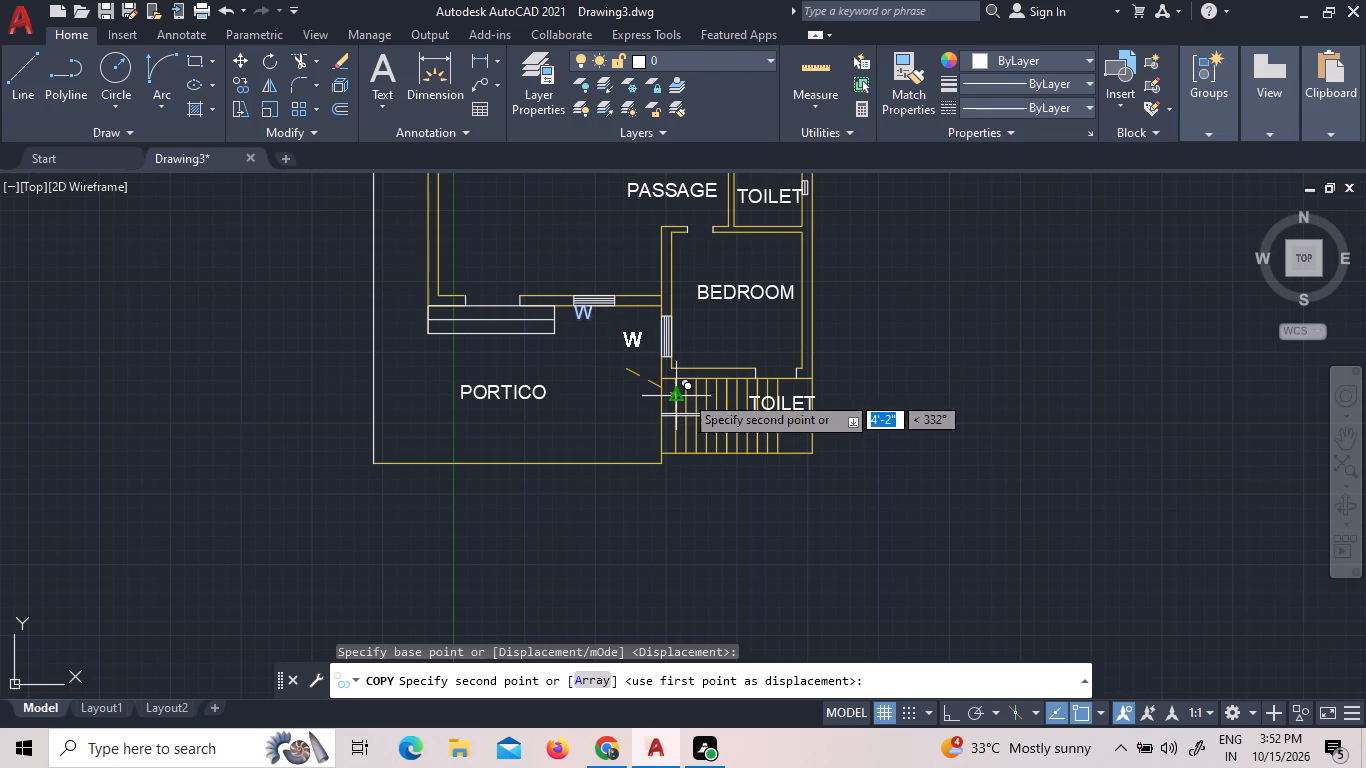
left_click(688, 394)
scroll(652, 406, "down", 2)
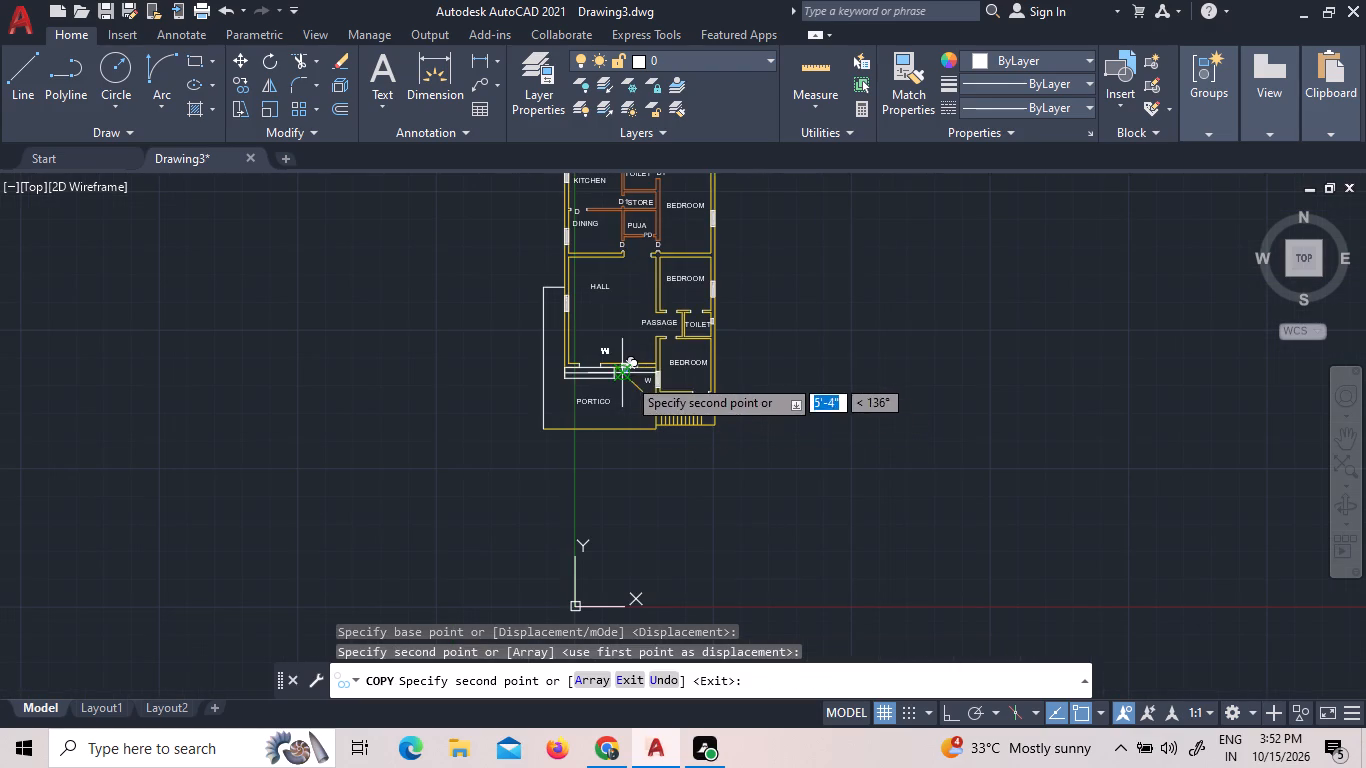
scroll(574, 326, "up", 3)
left_click(577, 323)
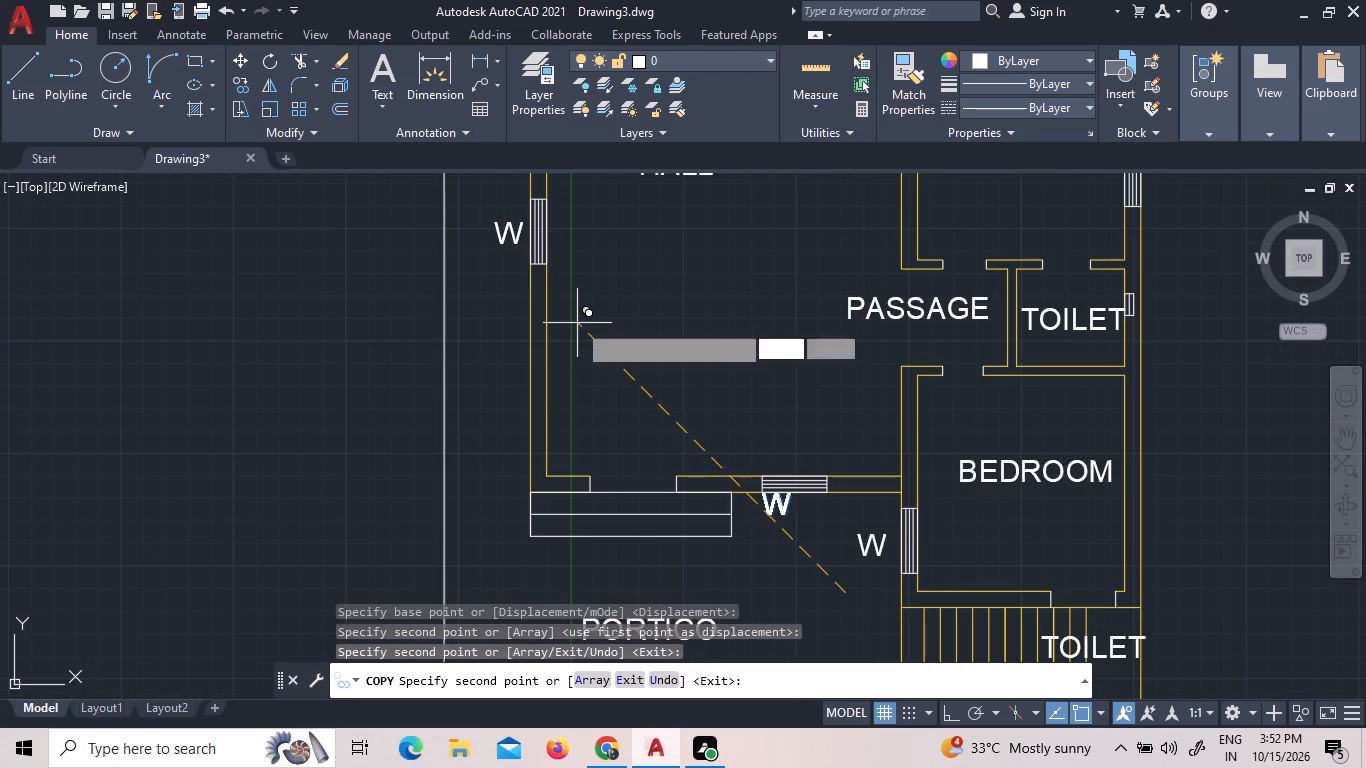
scroll(613, 386, "down", 4)
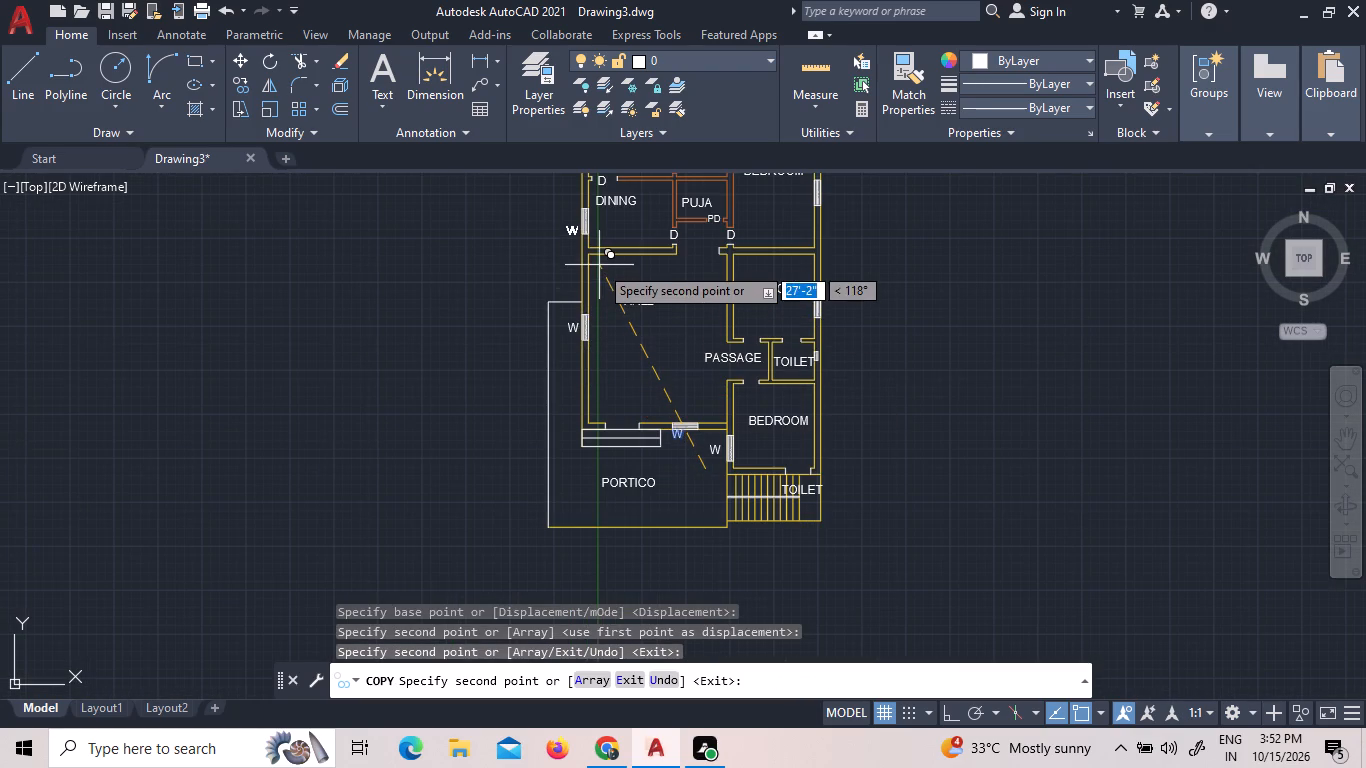
left_click(599, 265)
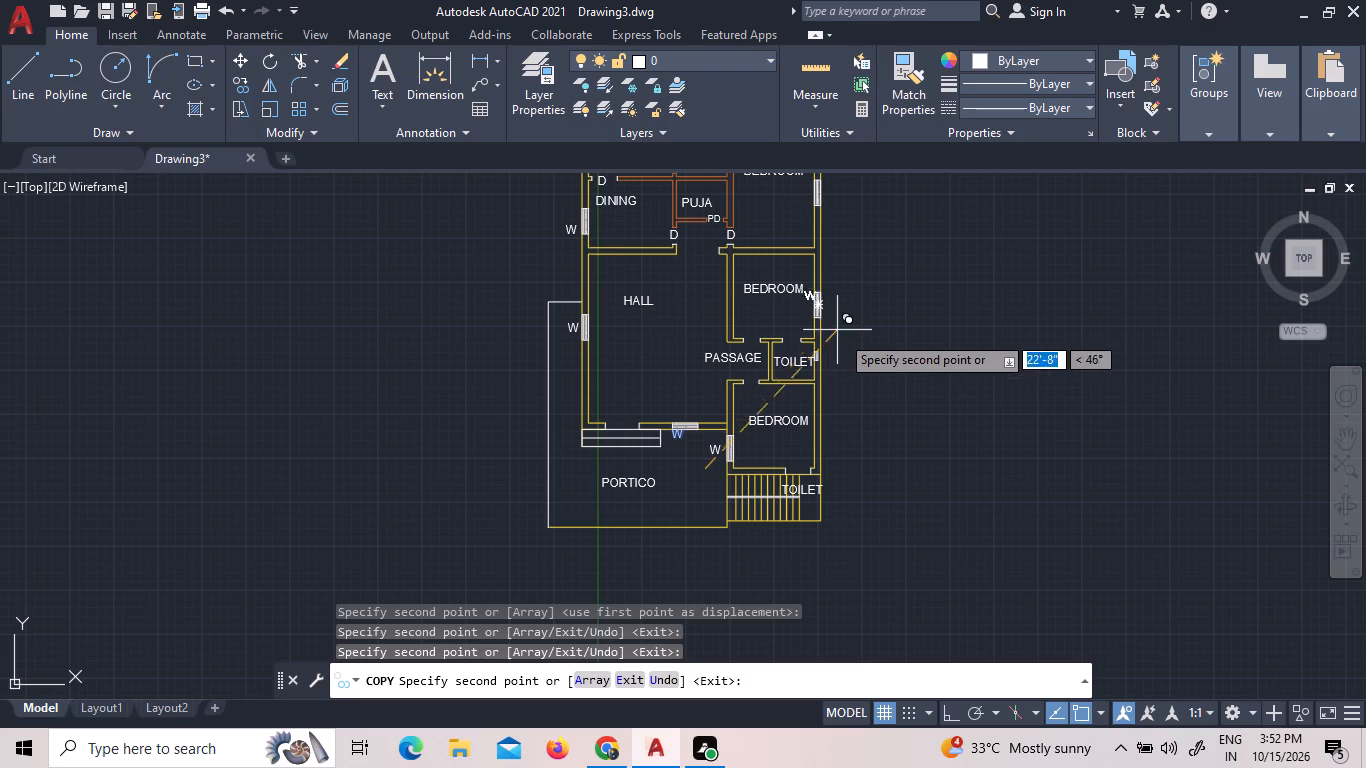
Place more W copies beside the middle bedroom's side window, the rear bedroom's side and rear windows, and the kitchen's side window.
left_click(858, 341)
scroll(862, 385, "down", 3)
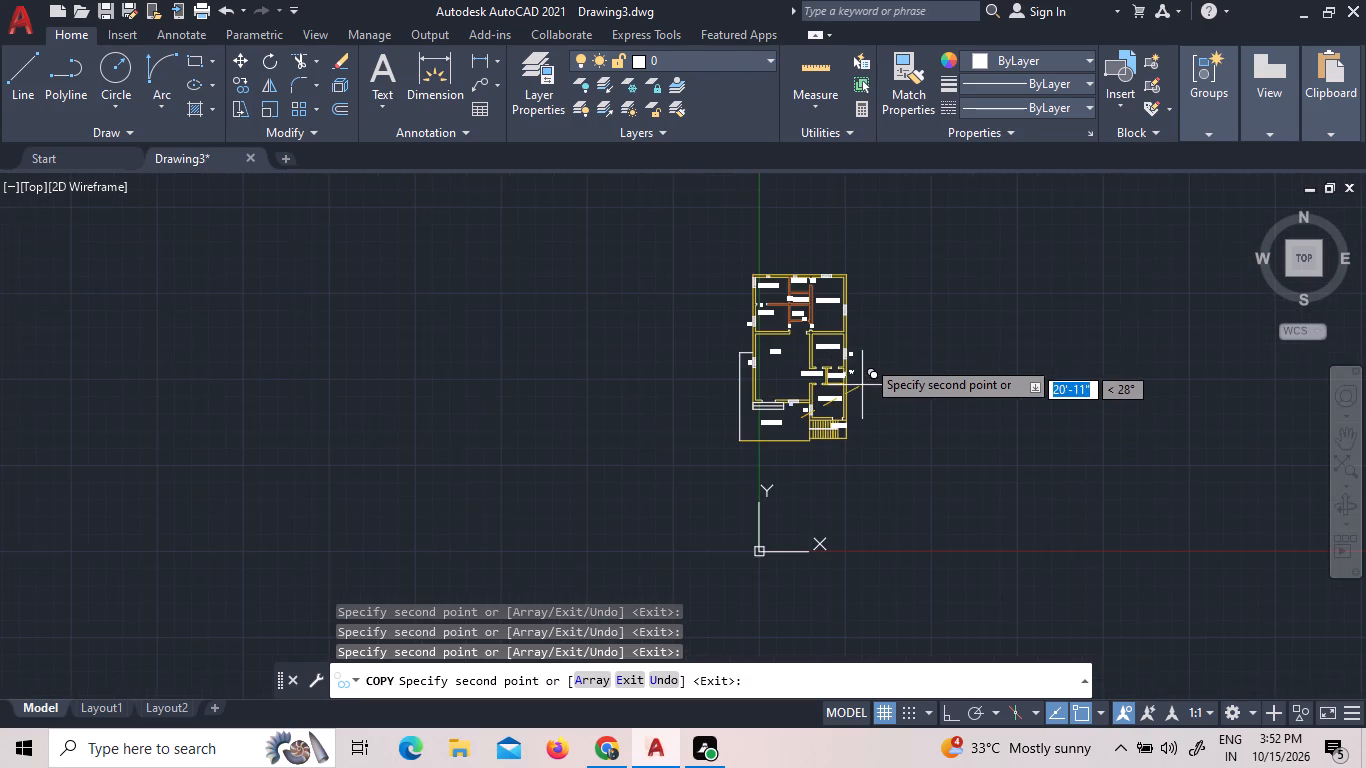
scroll(866, 325, "up", 3)
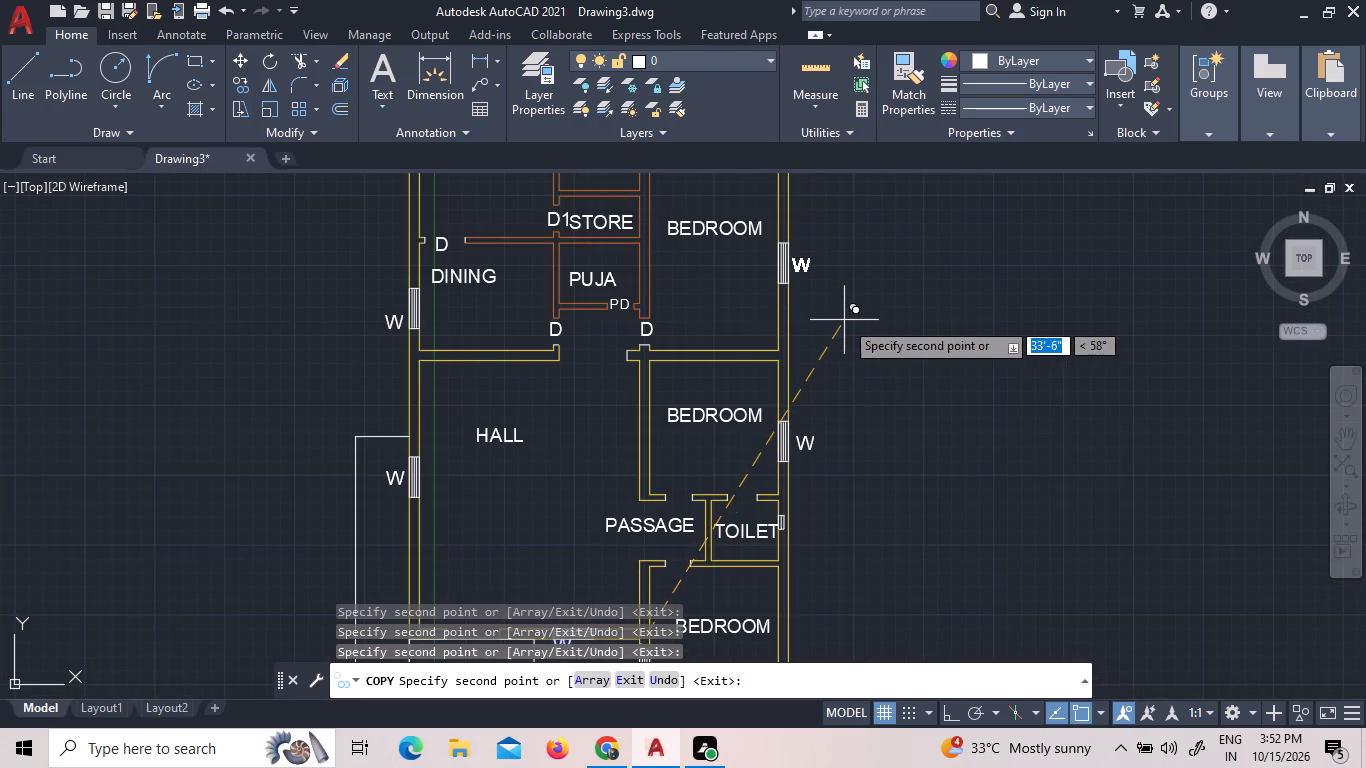
left_click(844, 320)
scroll(856, 371, "down", 3)
scroll(820, 287, "up", 2)
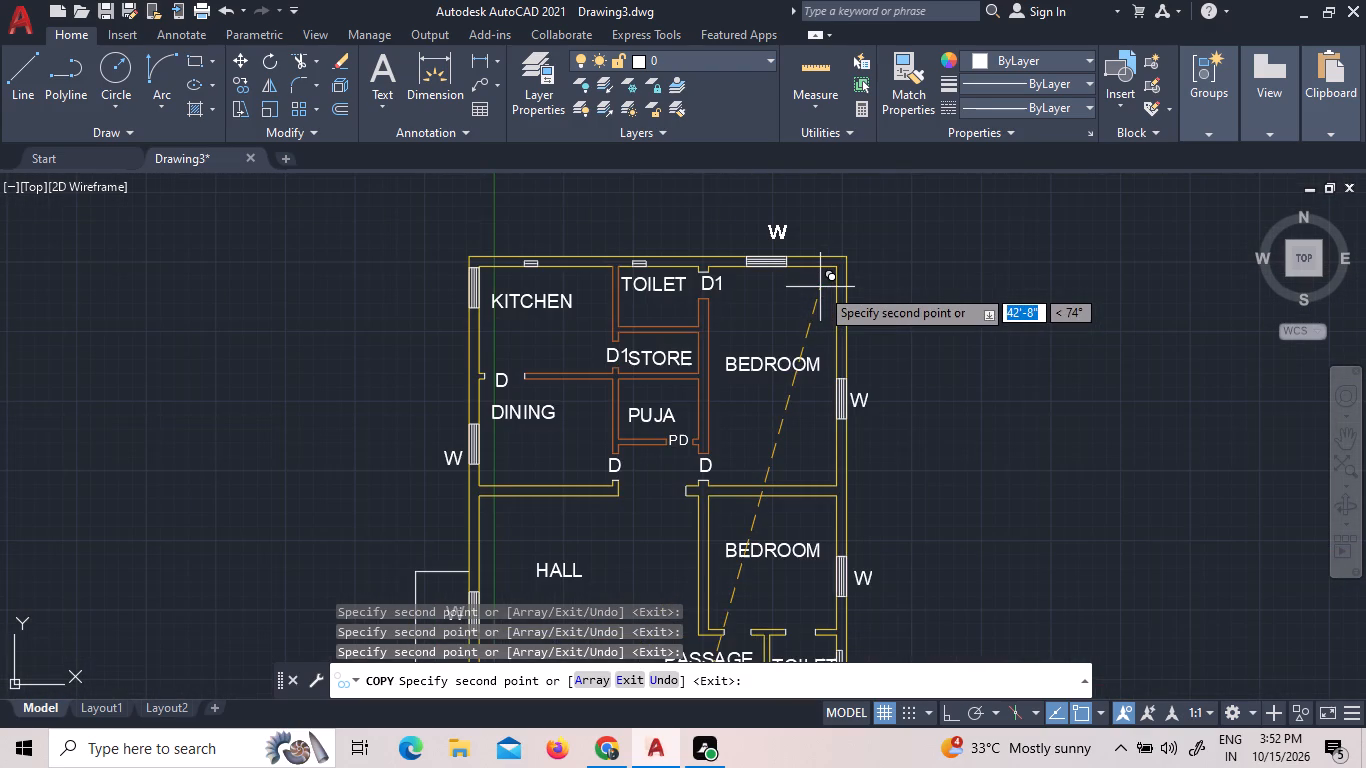
left_click(811, 298)
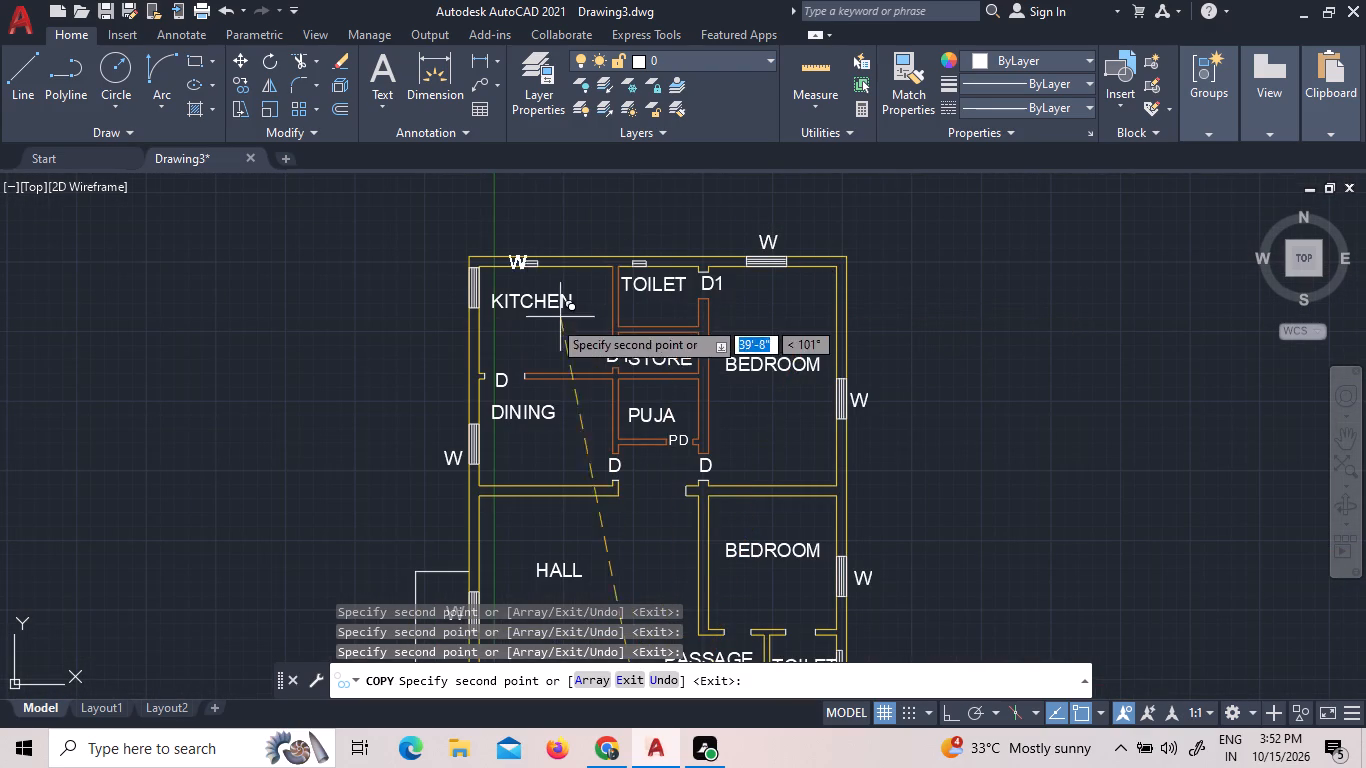
left_click(499, 342)
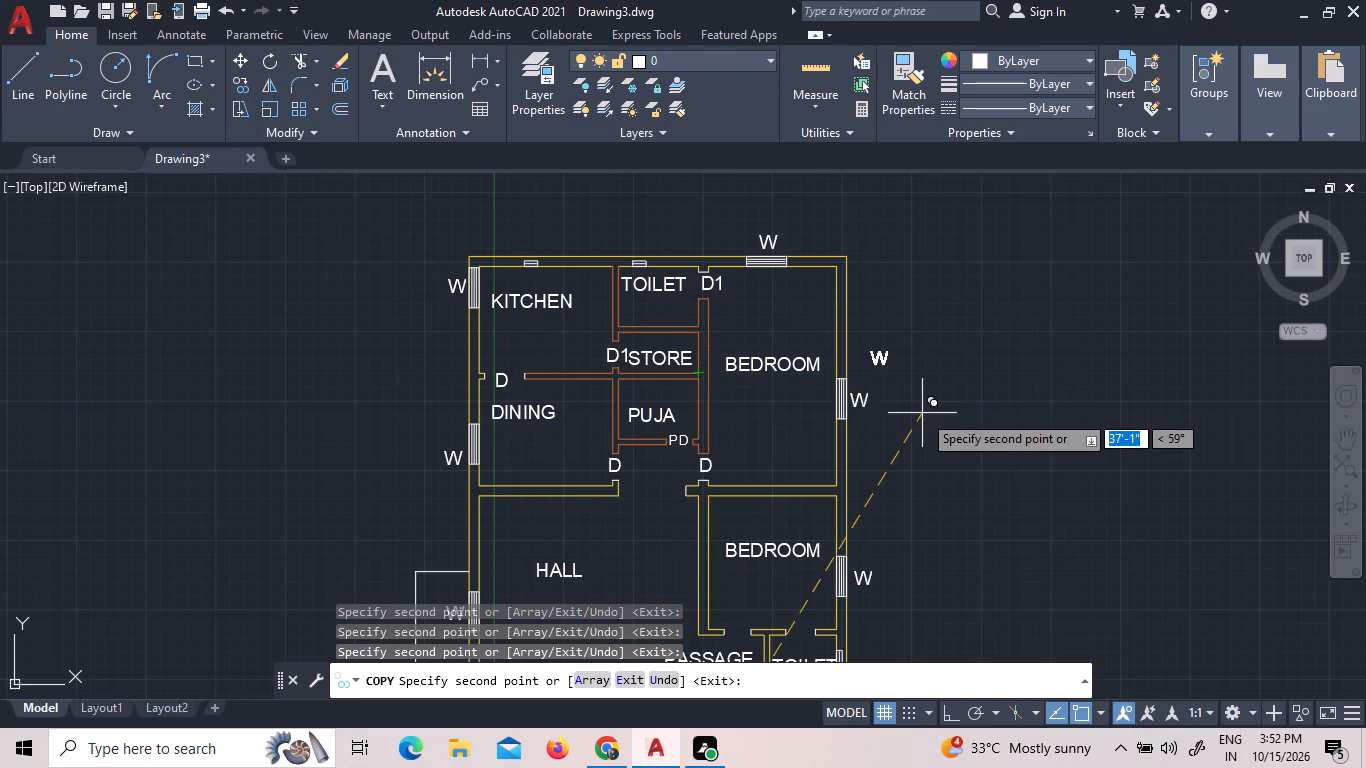
scroll(940, 401, "down", 3)
scroll(969, 522, "up", 2)
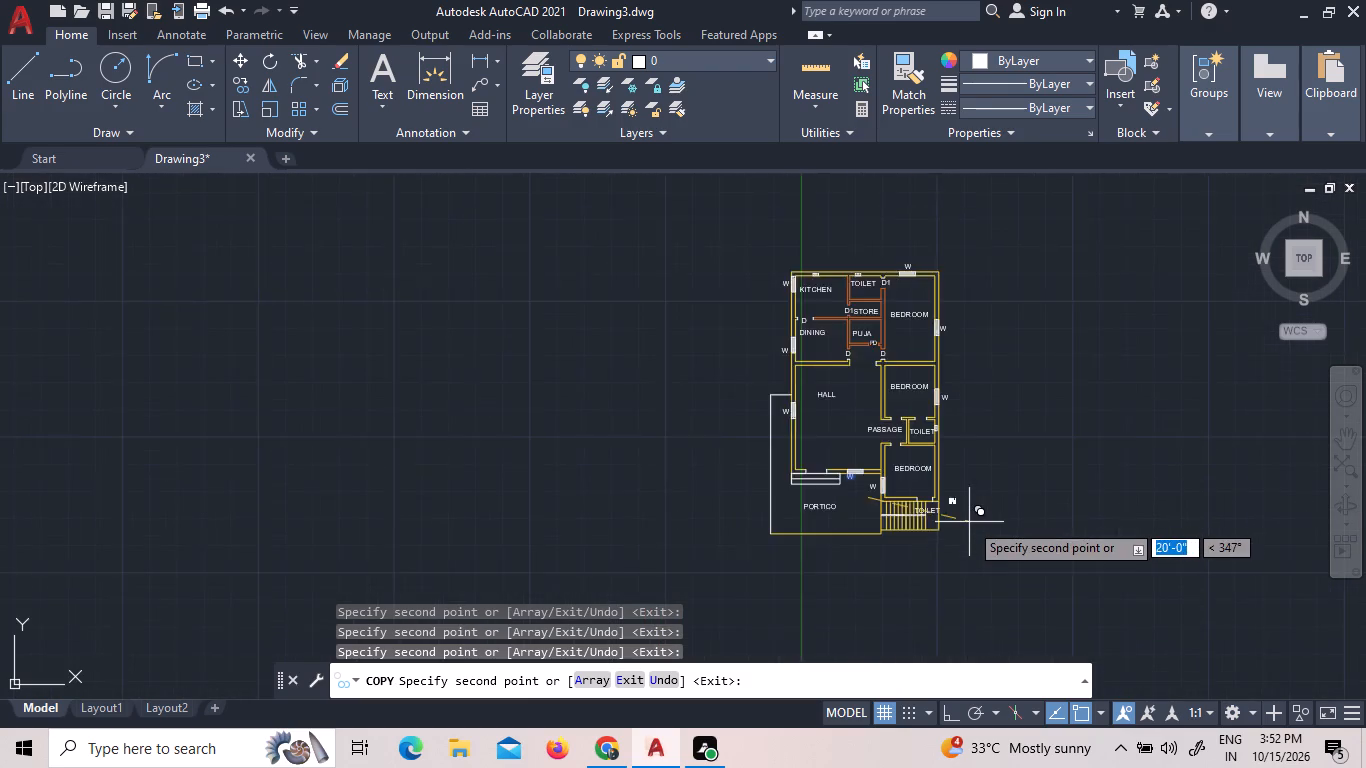
scroll(954, 389, "up", 2)
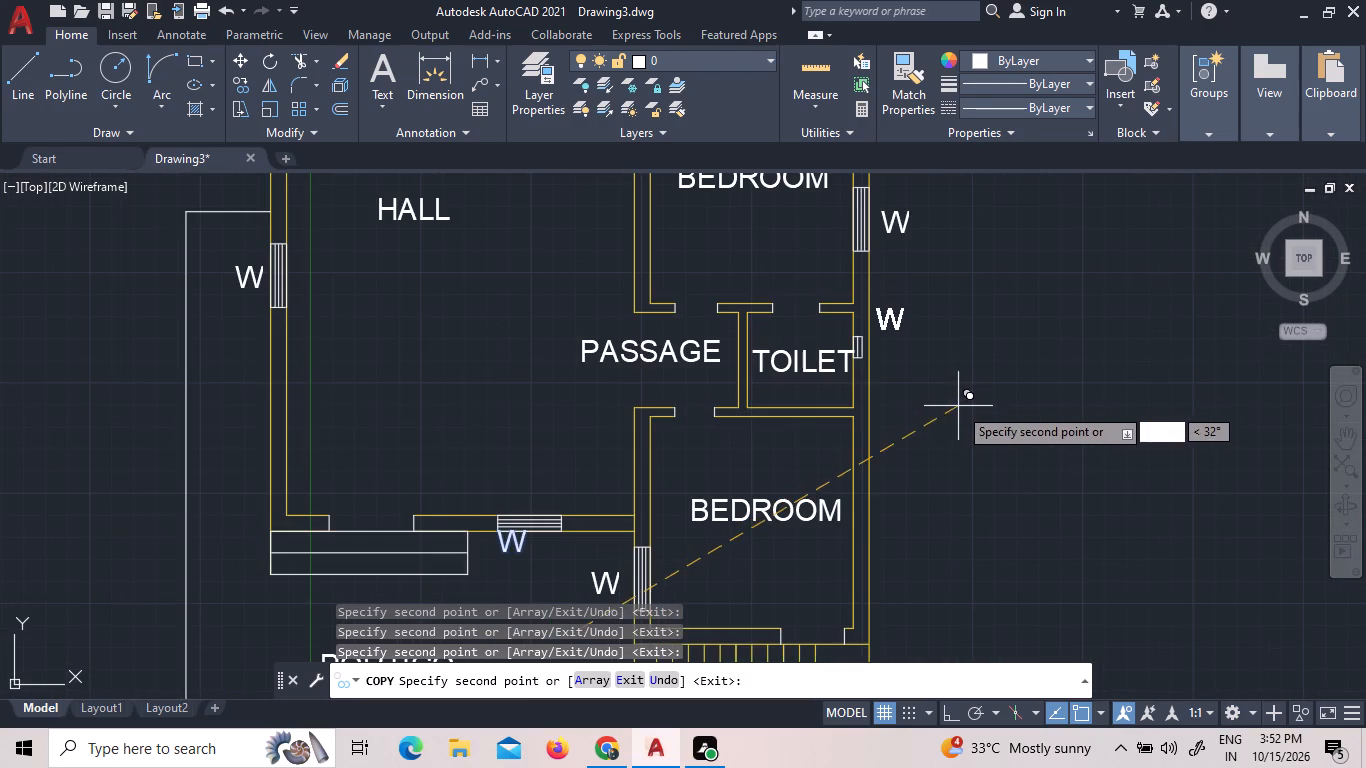
key("Escape")
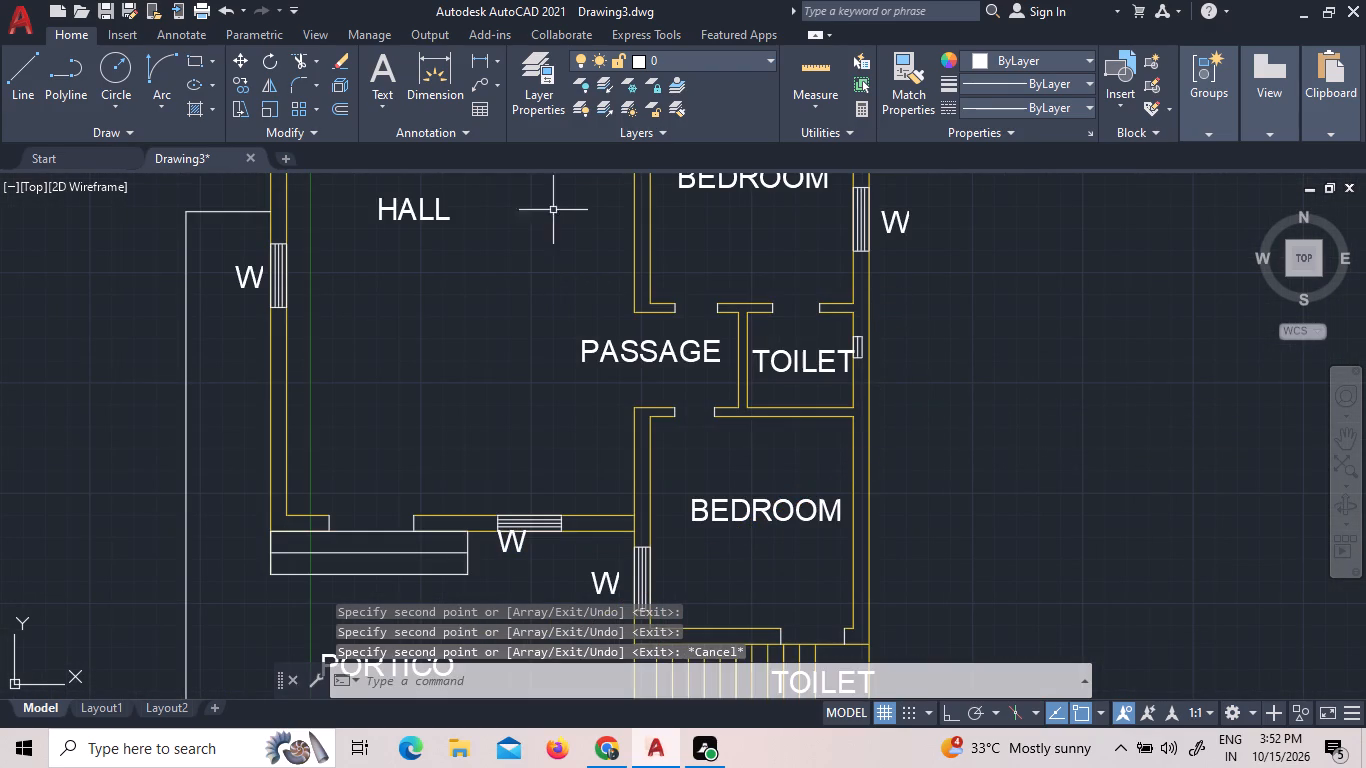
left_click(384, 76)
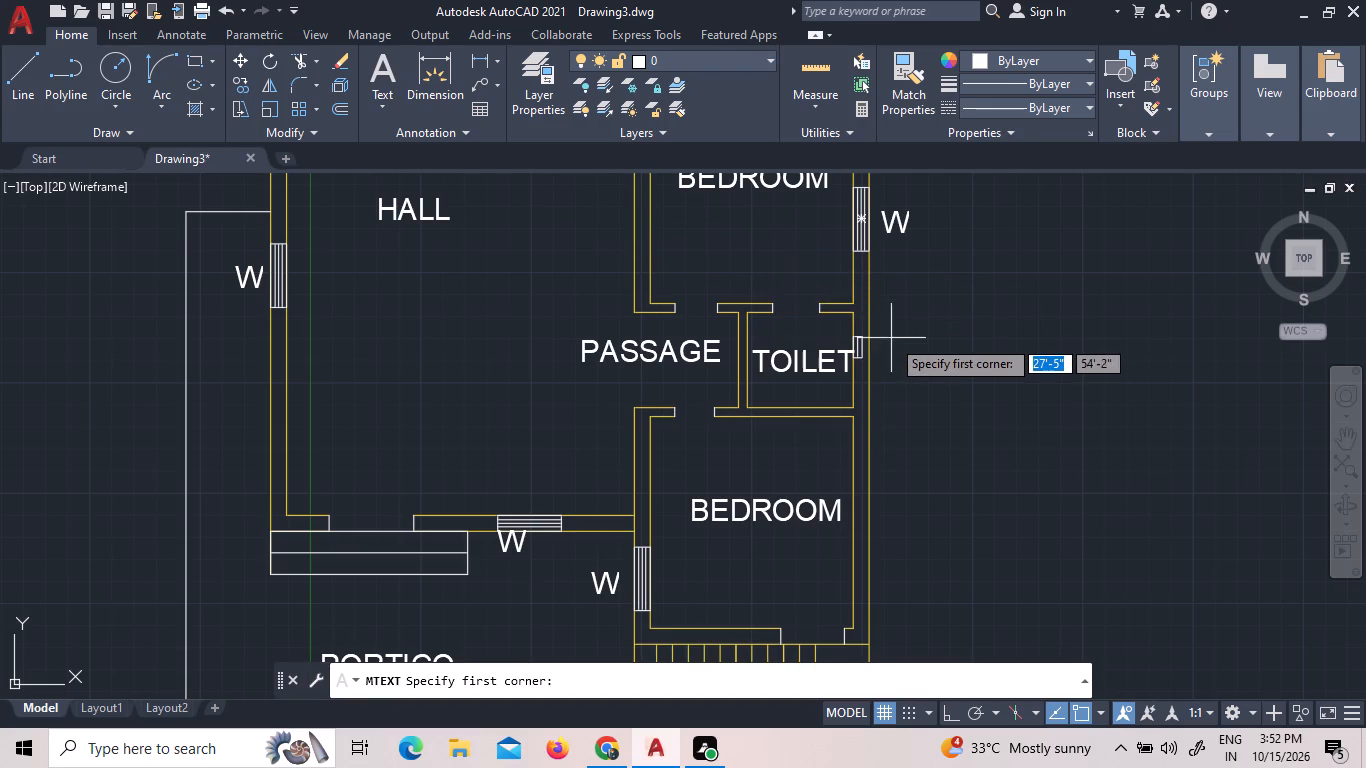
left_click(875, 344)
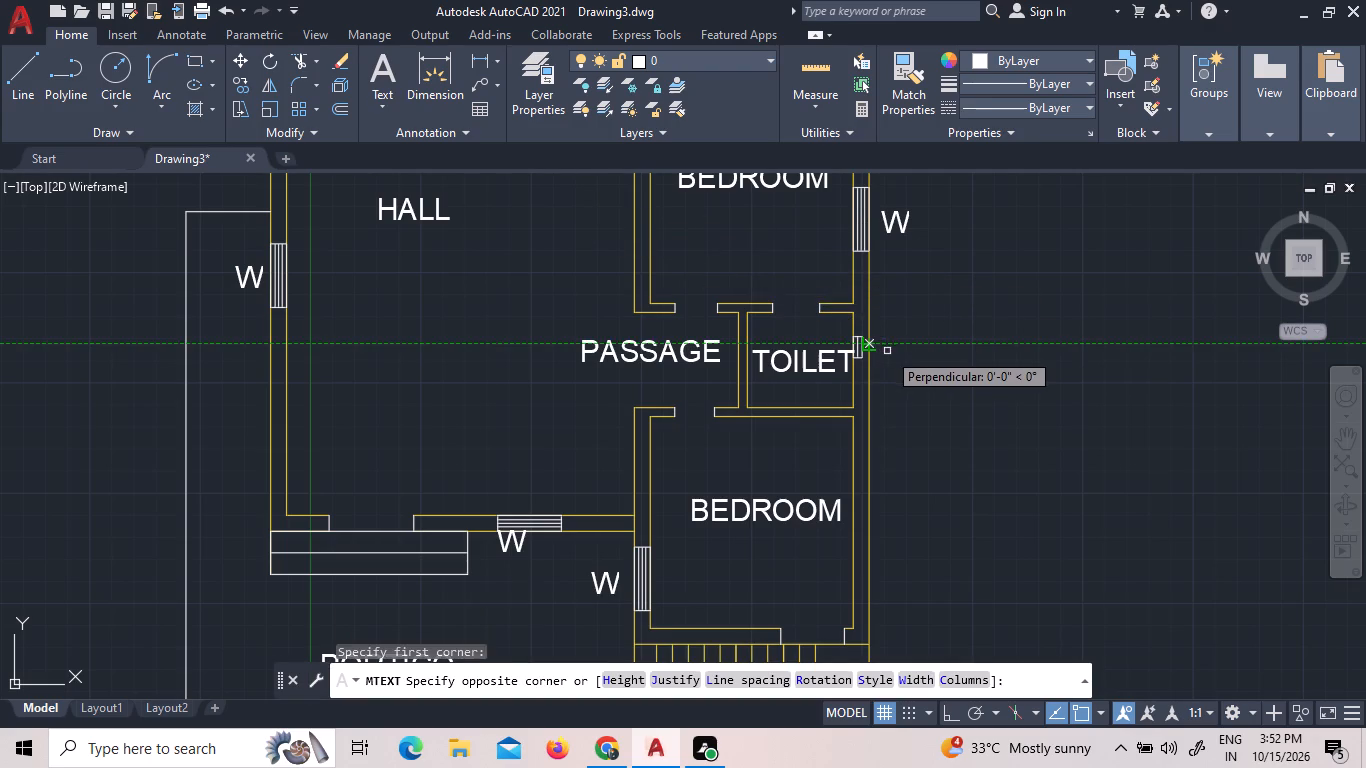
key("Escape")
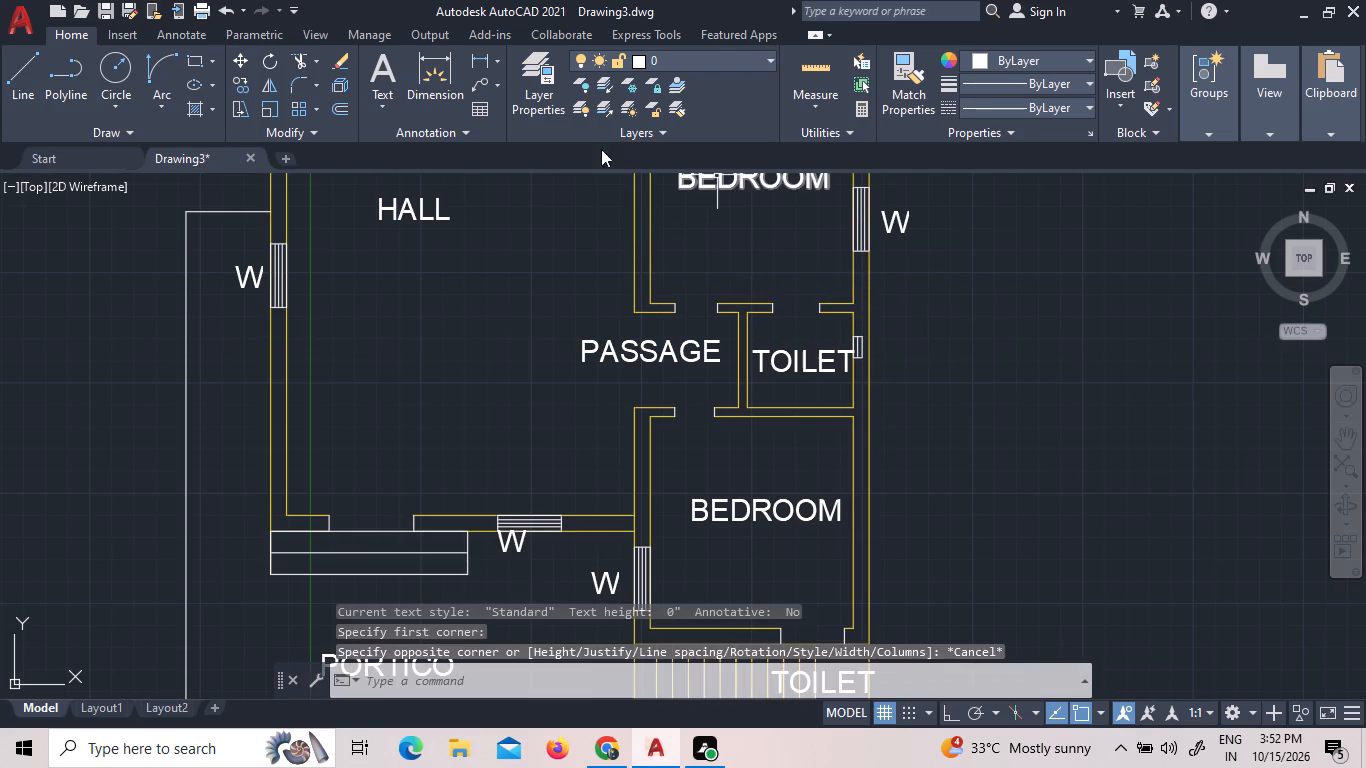
Add a multiline text label V with 1' text height outside the small opening of the toilet beside the passage.
left_click(366, 75)
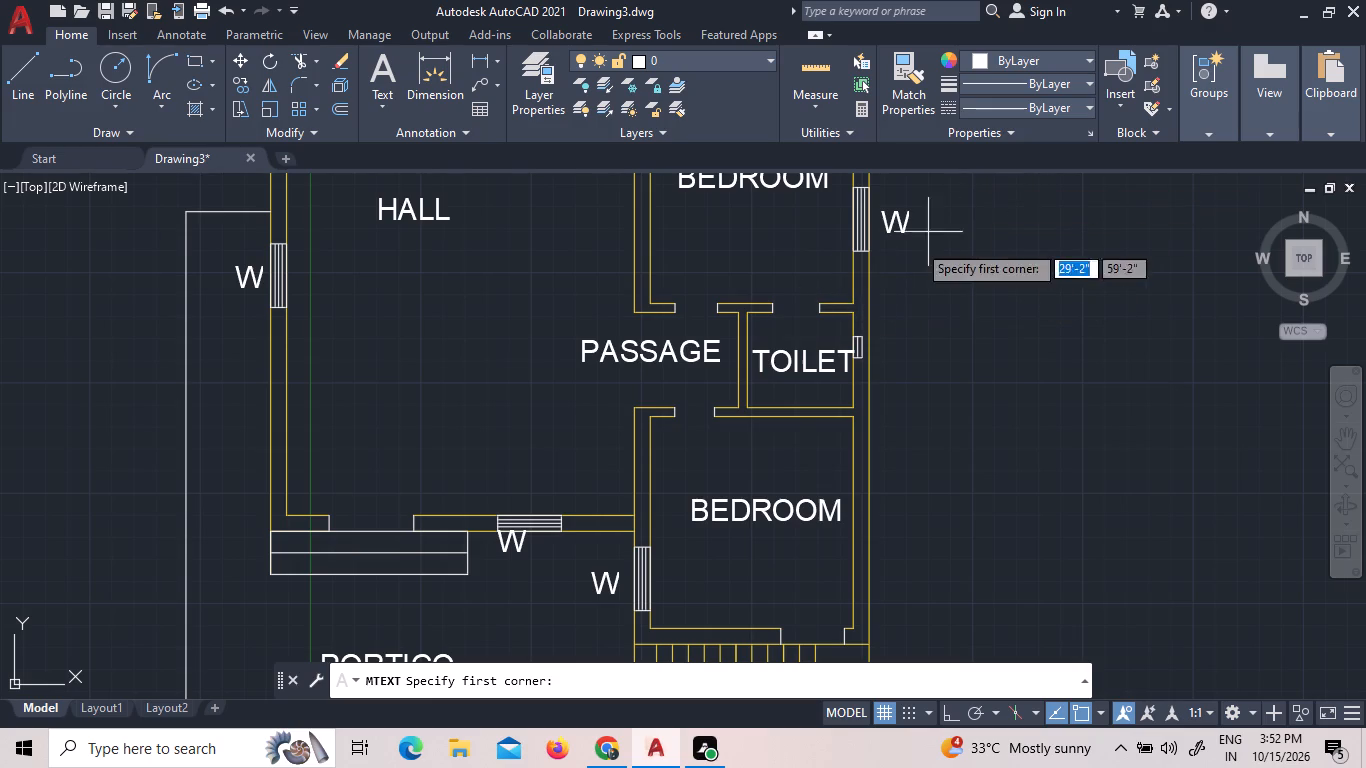
scroll(887, 352, "up", 3)
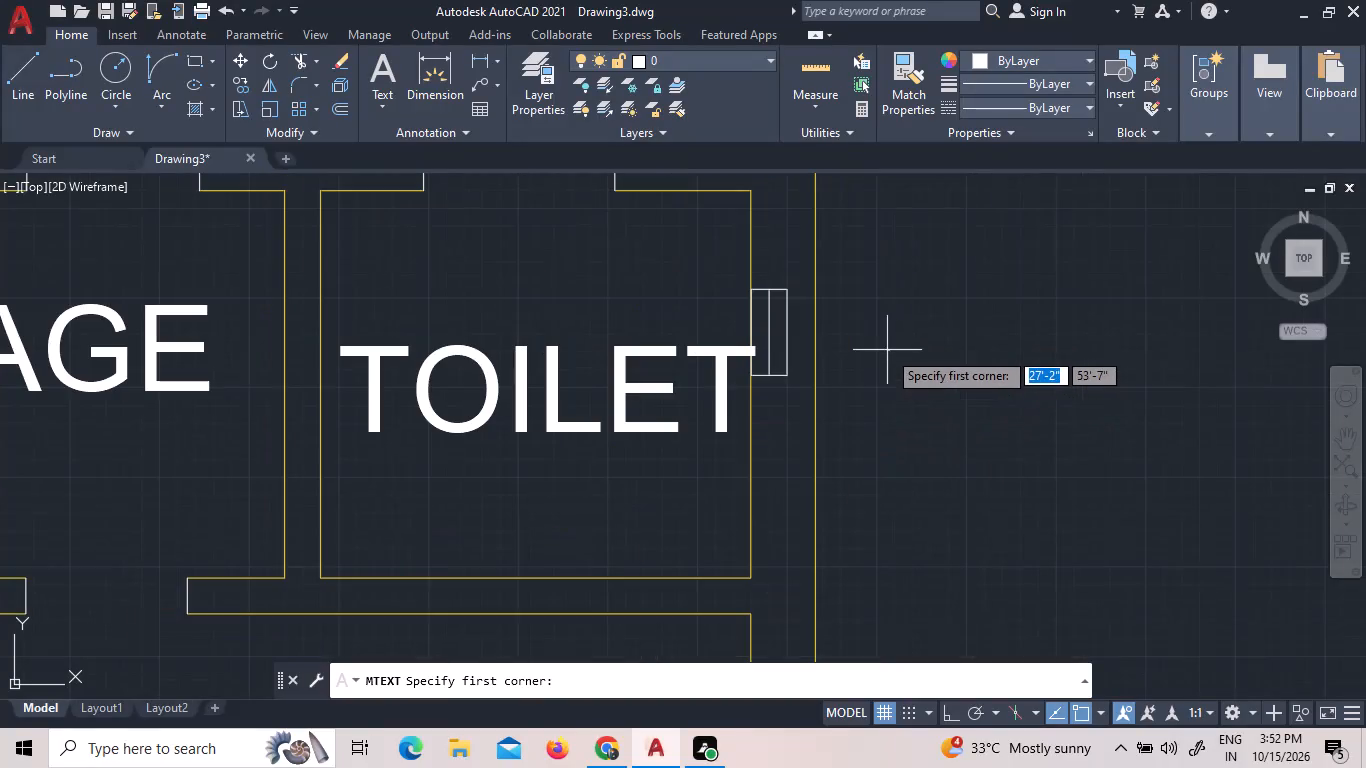
left_click_drag(829, 308, 836, 318)
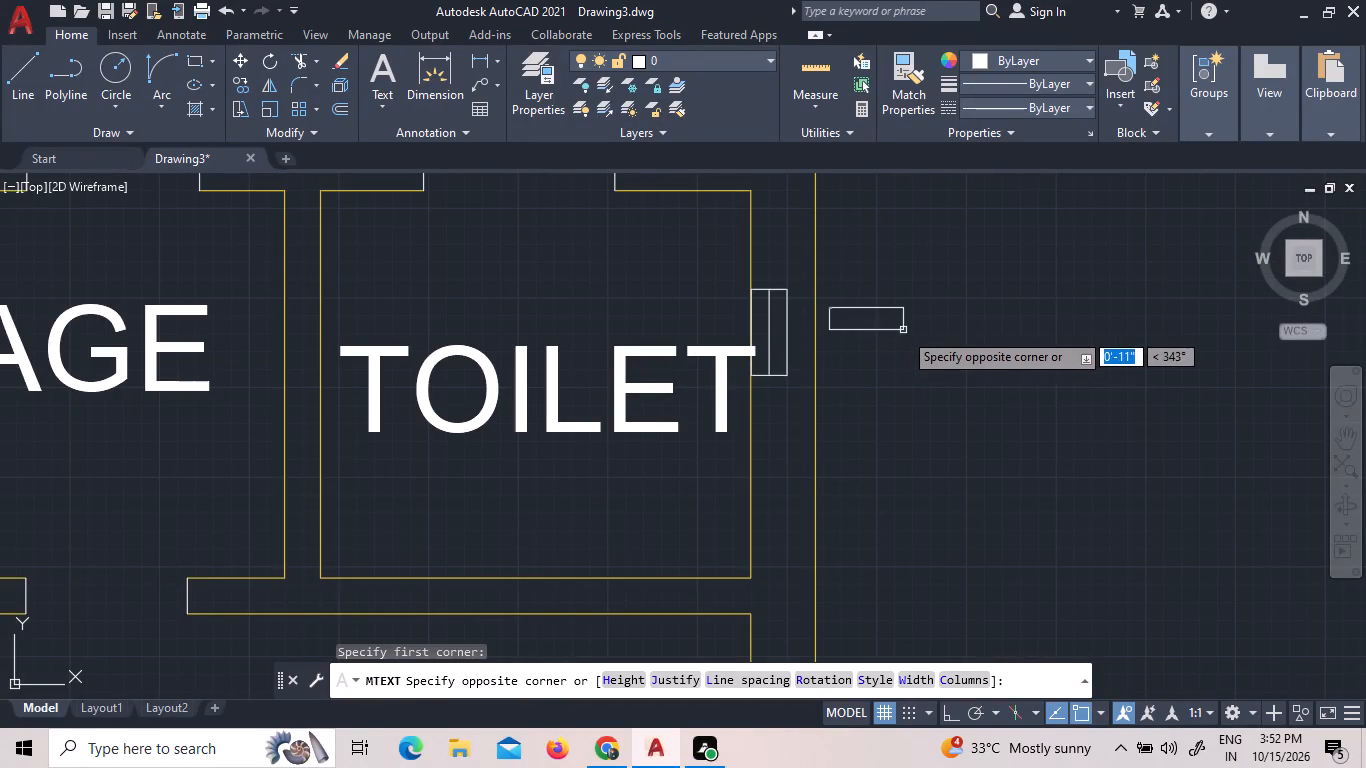
left_click(901, 360)
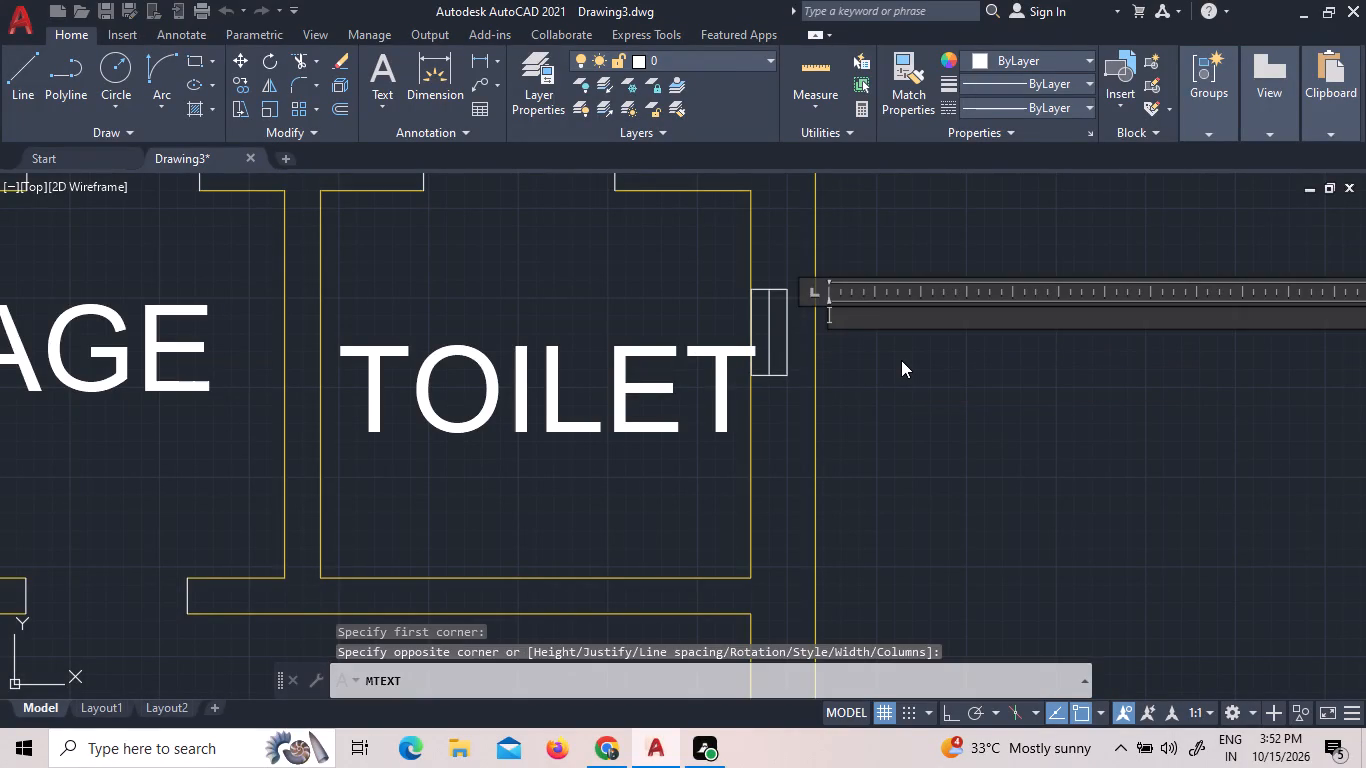
key("v")
double_click(870, 320)
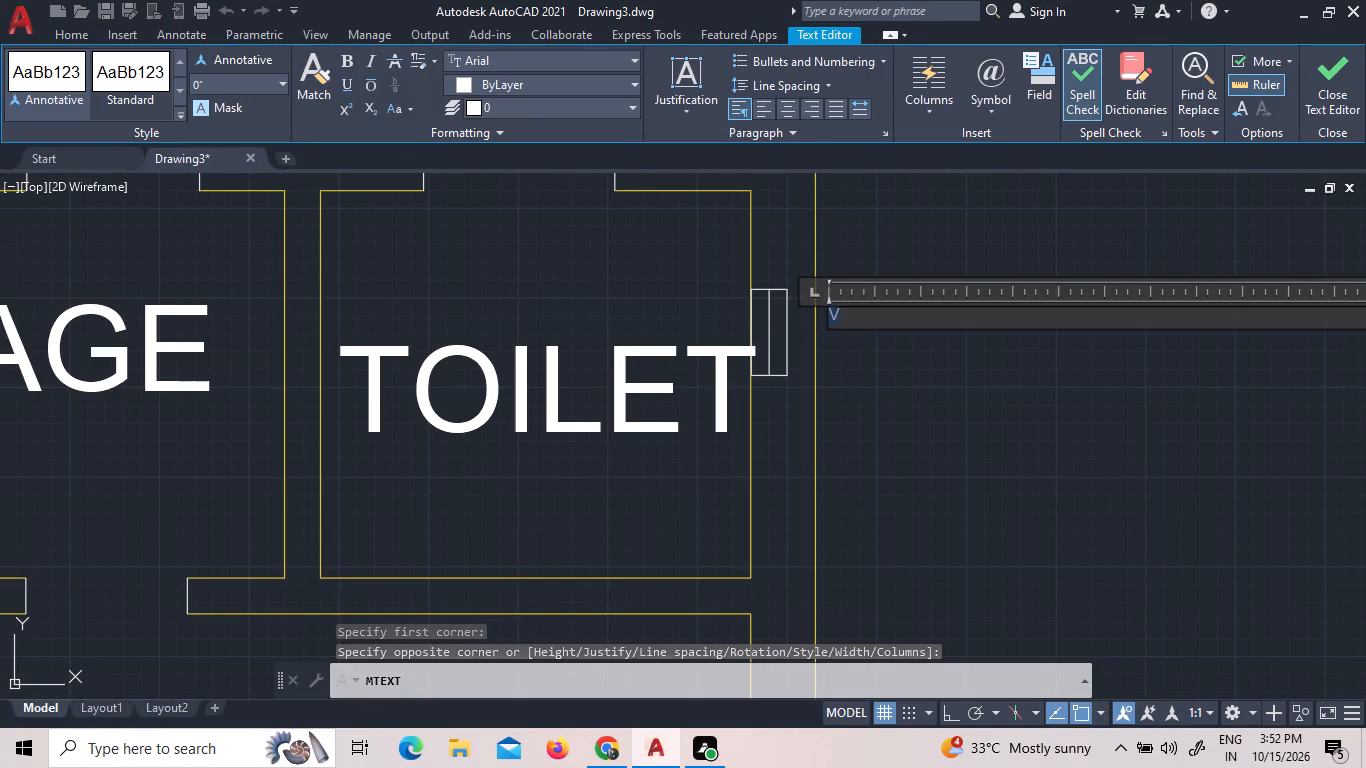
left_click(285, 84)
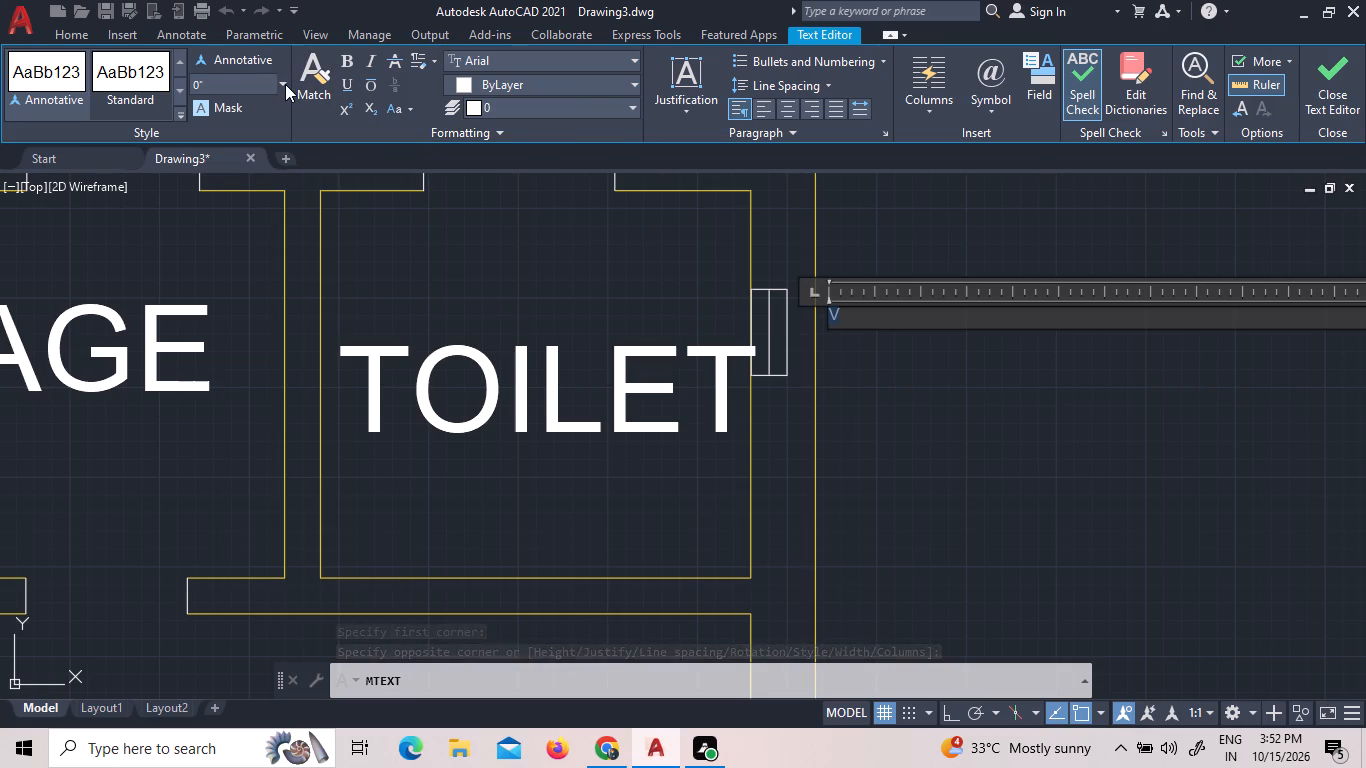
left_click(272, 100)
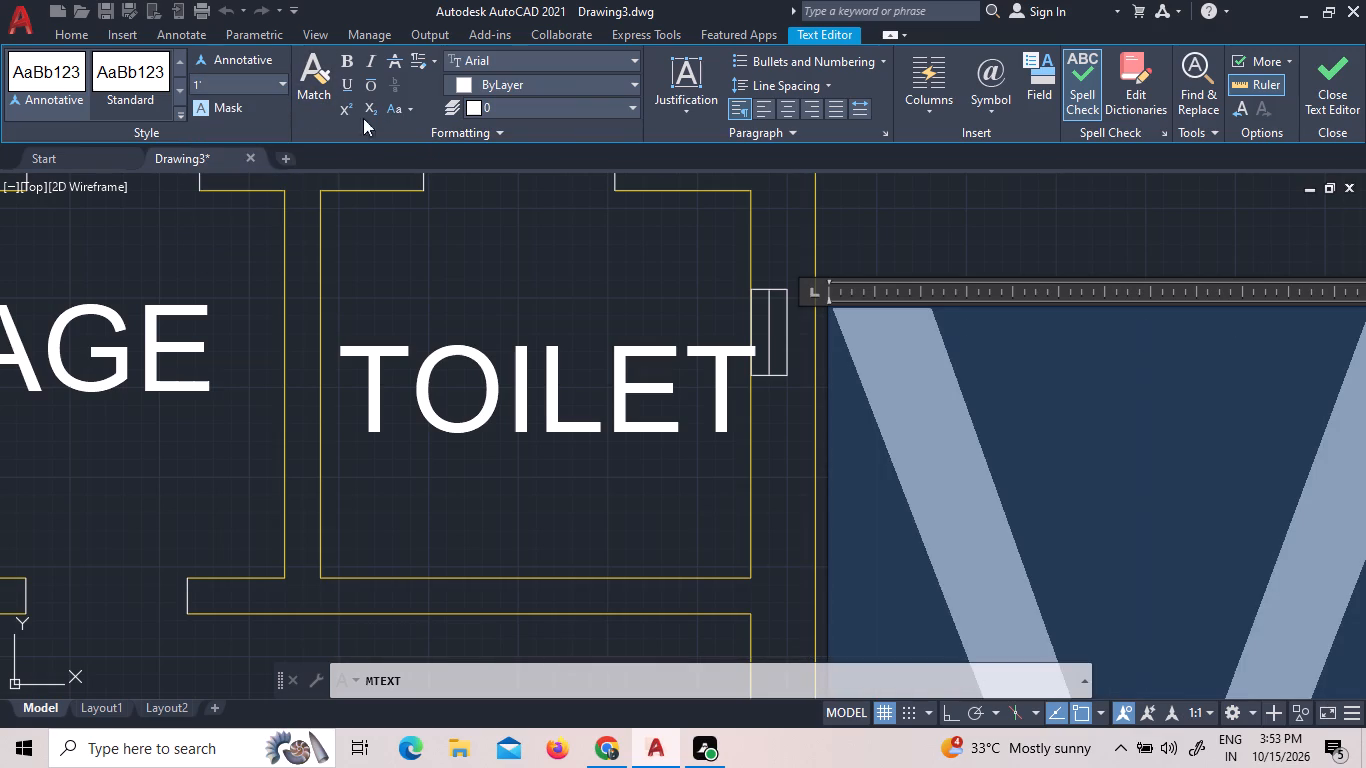
left_click(894, 198)
Copy the V label outside the small rear-wall openings of the rear toilet and the kitchen.
scroll(901, 231, "down", 3)
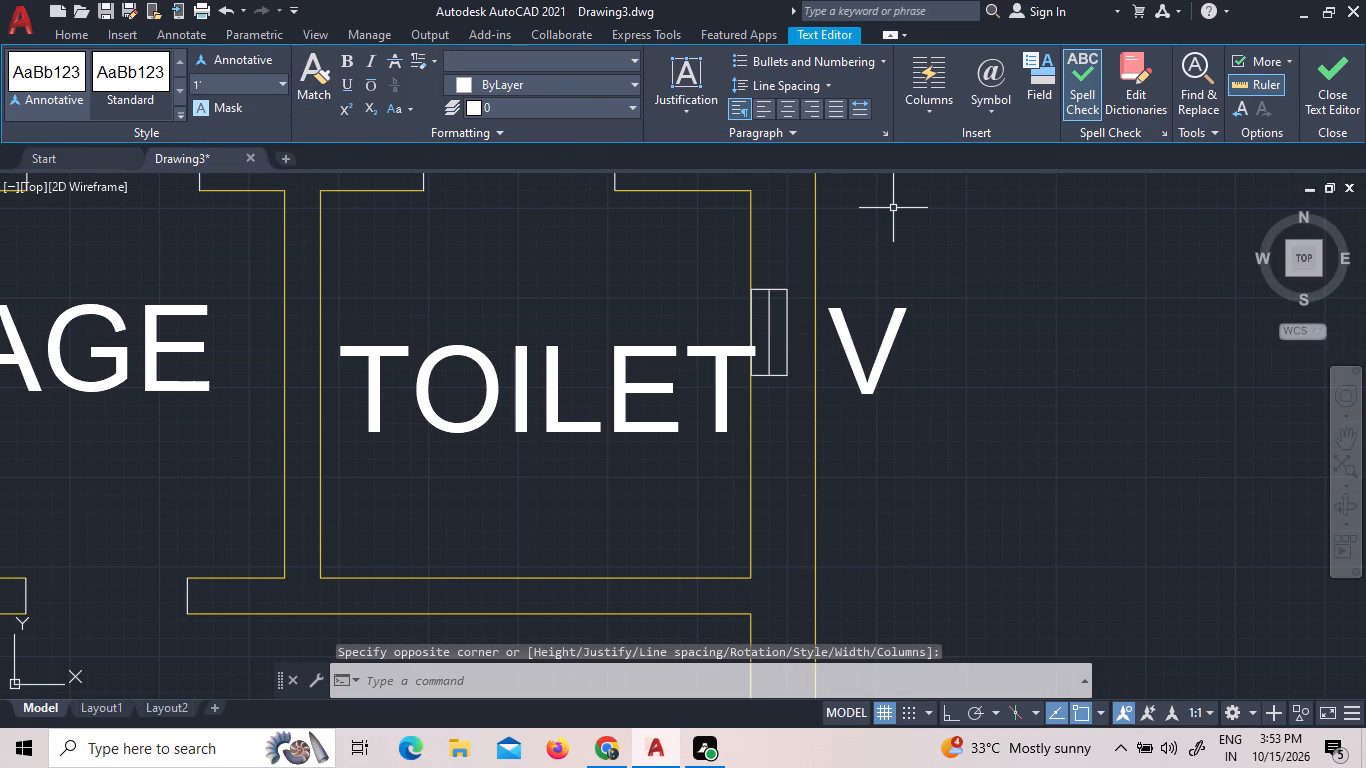
scroll(901, 258, "down", 1)
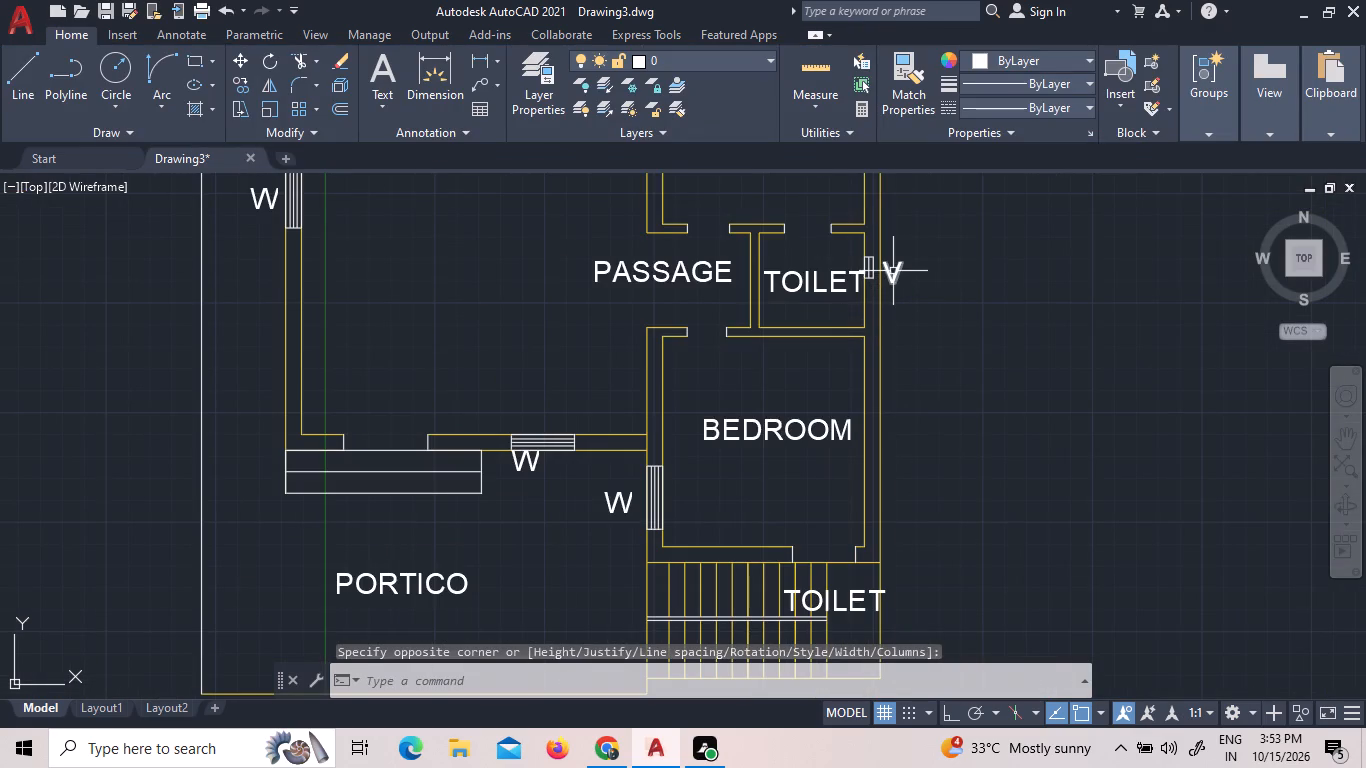
left_click(893, 271)
right_click(893, 271)
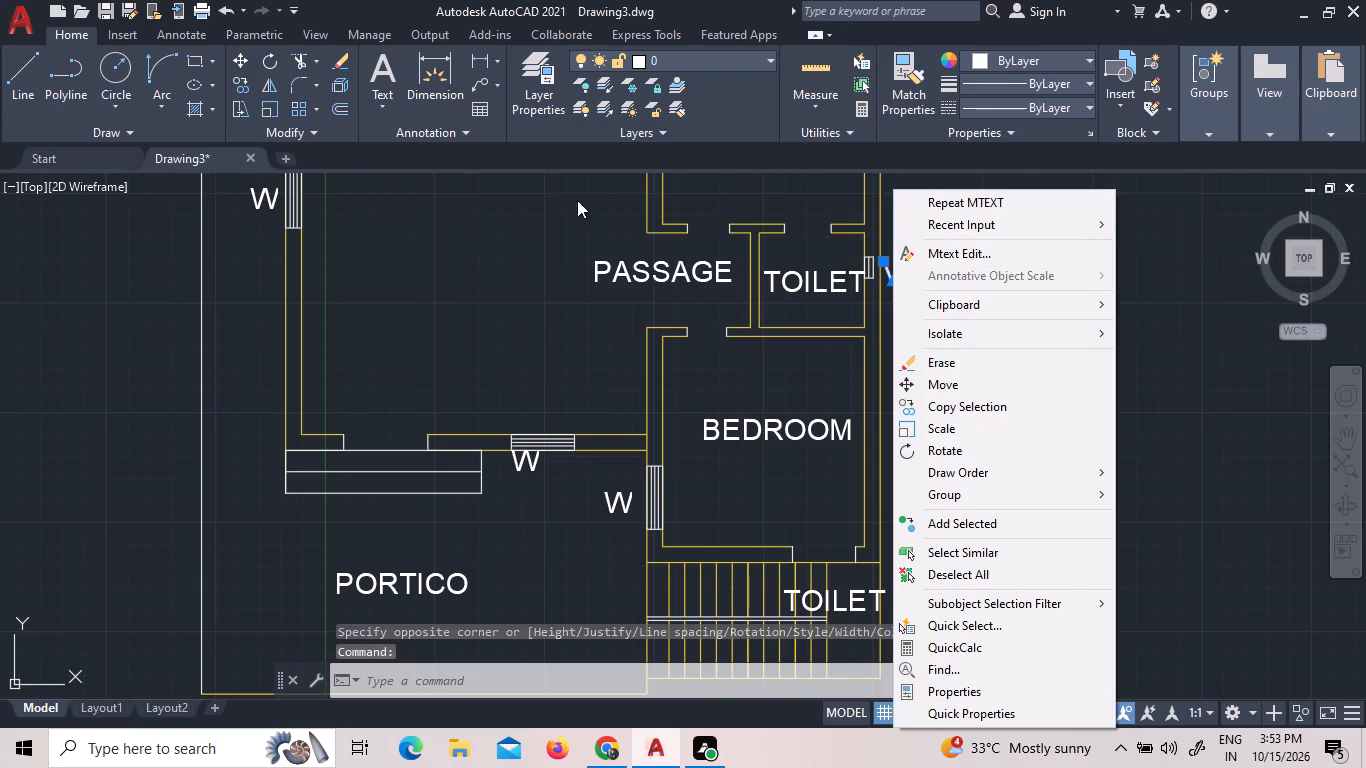
left_click(1049, 402)
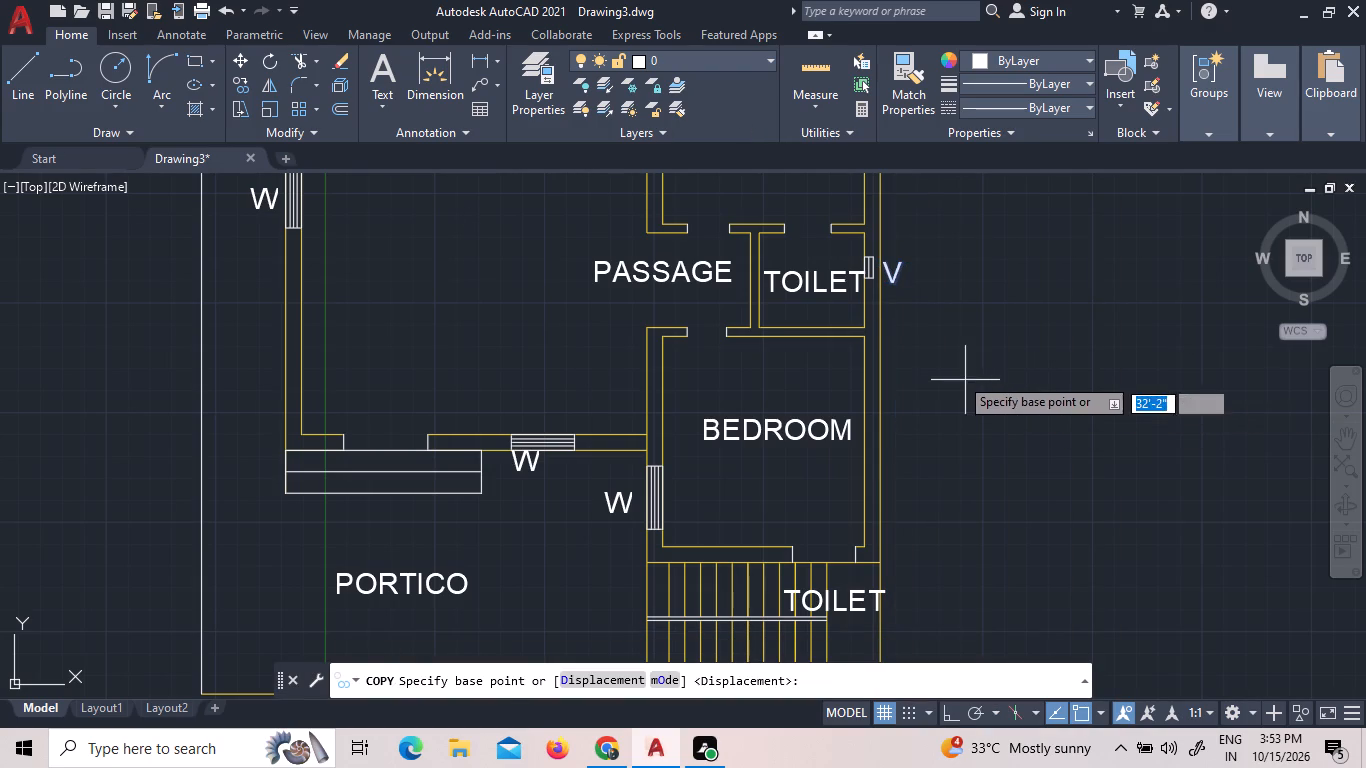
left_click(892, 275)
scroll(986, 394, "down", 4)
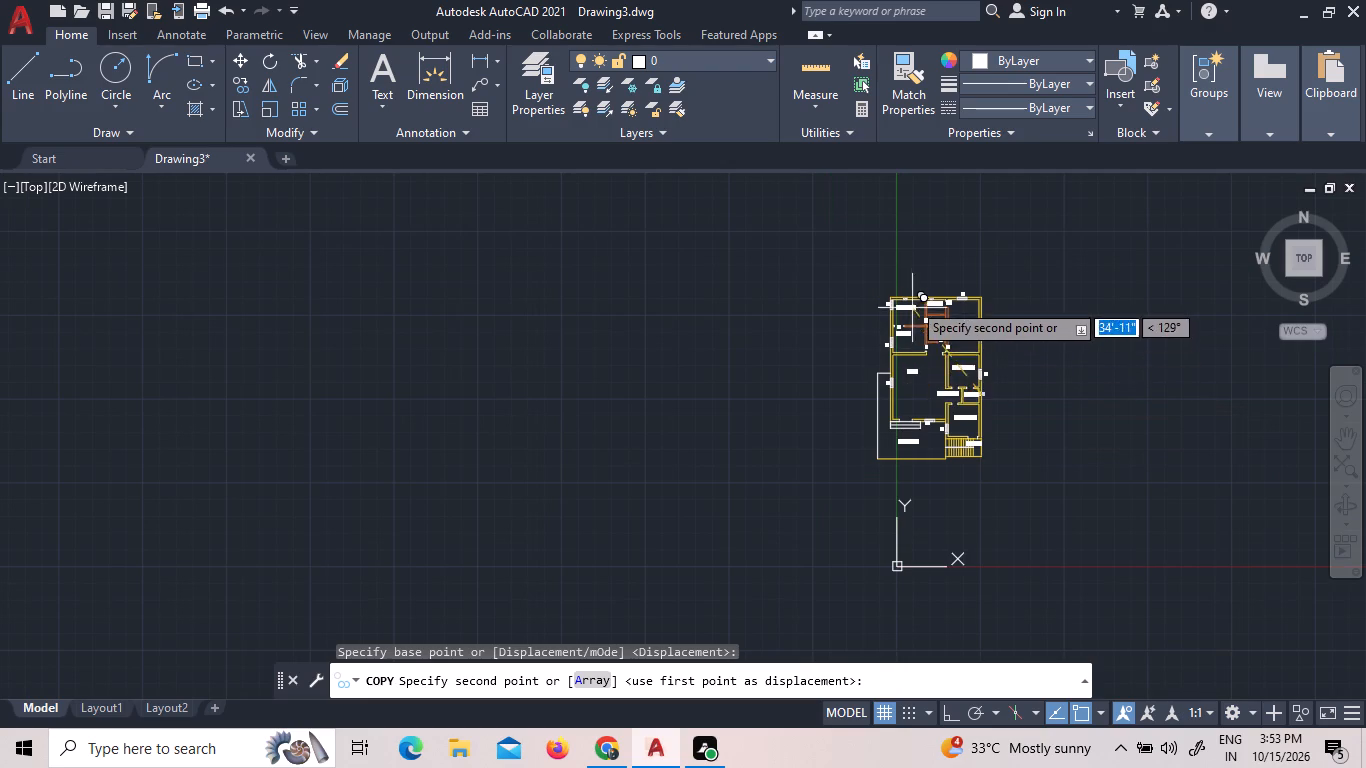
scroll(912, 302, "up", 5)
left_click(977, 255)
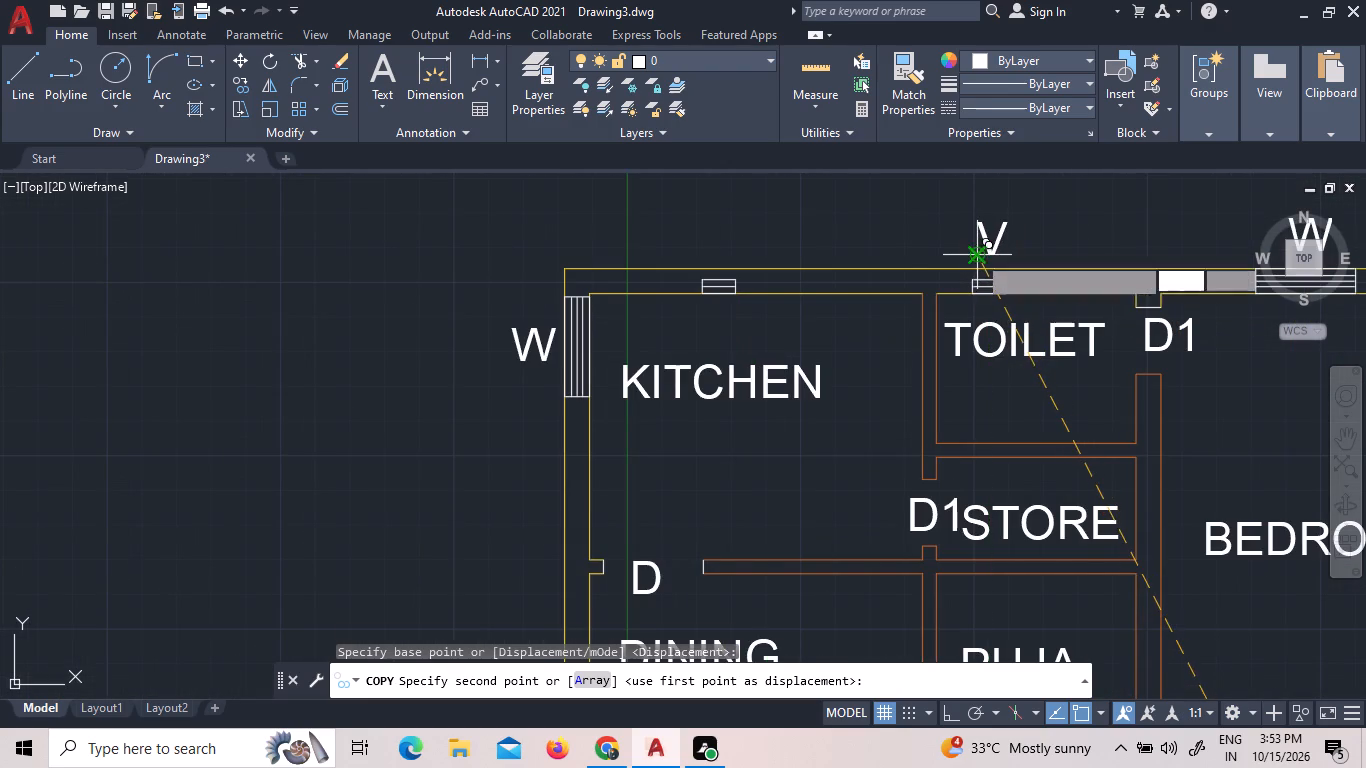
left_click(707, 257)
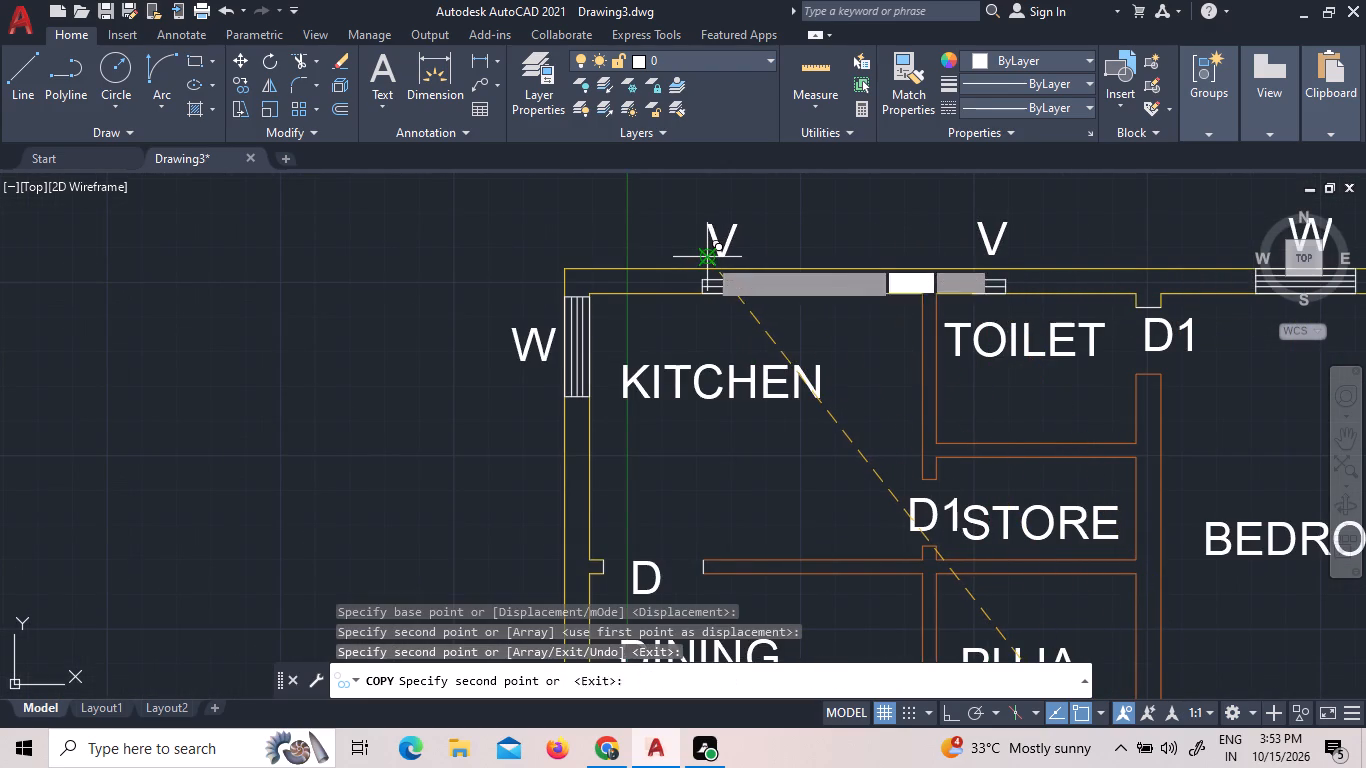
scroll(694, 251, "down", 3)
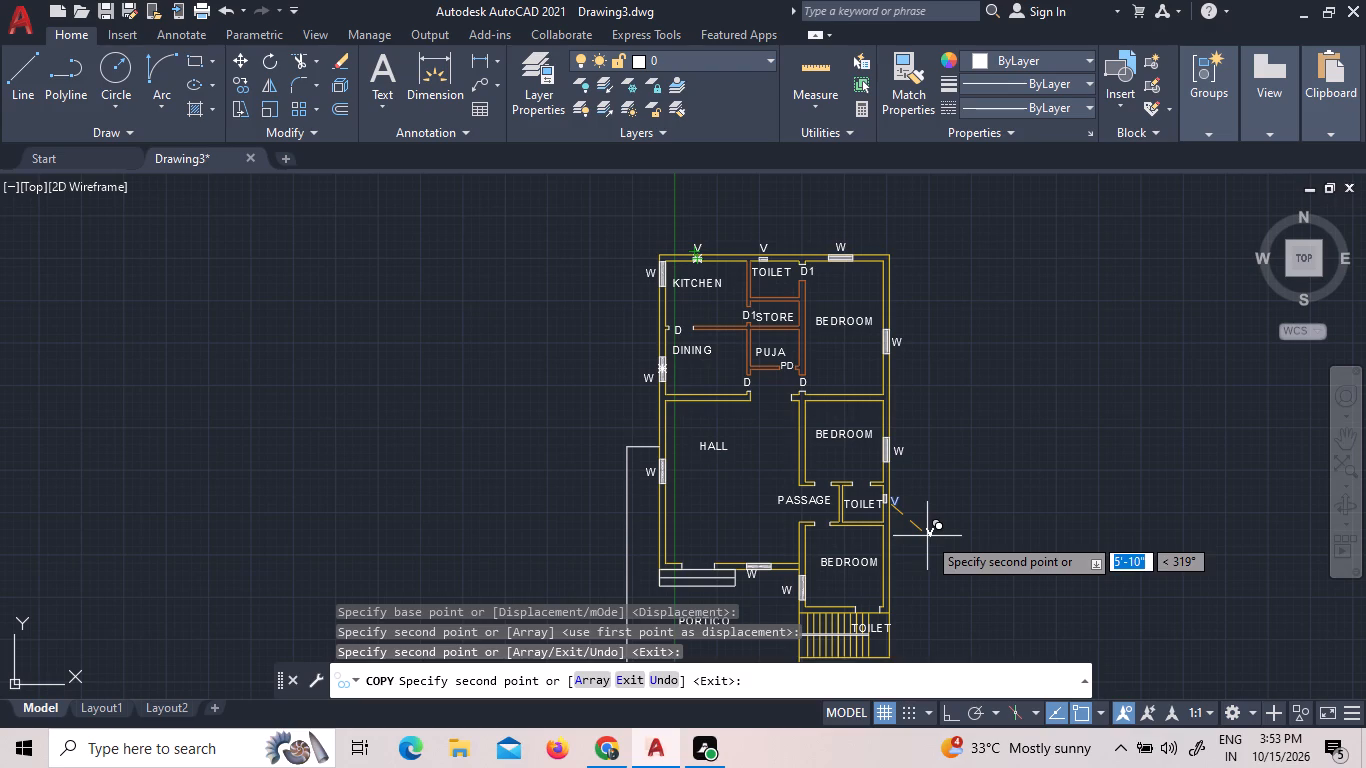
key("Escape")
Copy the D label from the dining doorway to the middle bedroom, passage-side toilet and front bedroom doorways, the hall's front entrance and the front bedroom's staircase-side door.
scroll(772, 567, "up", 3)
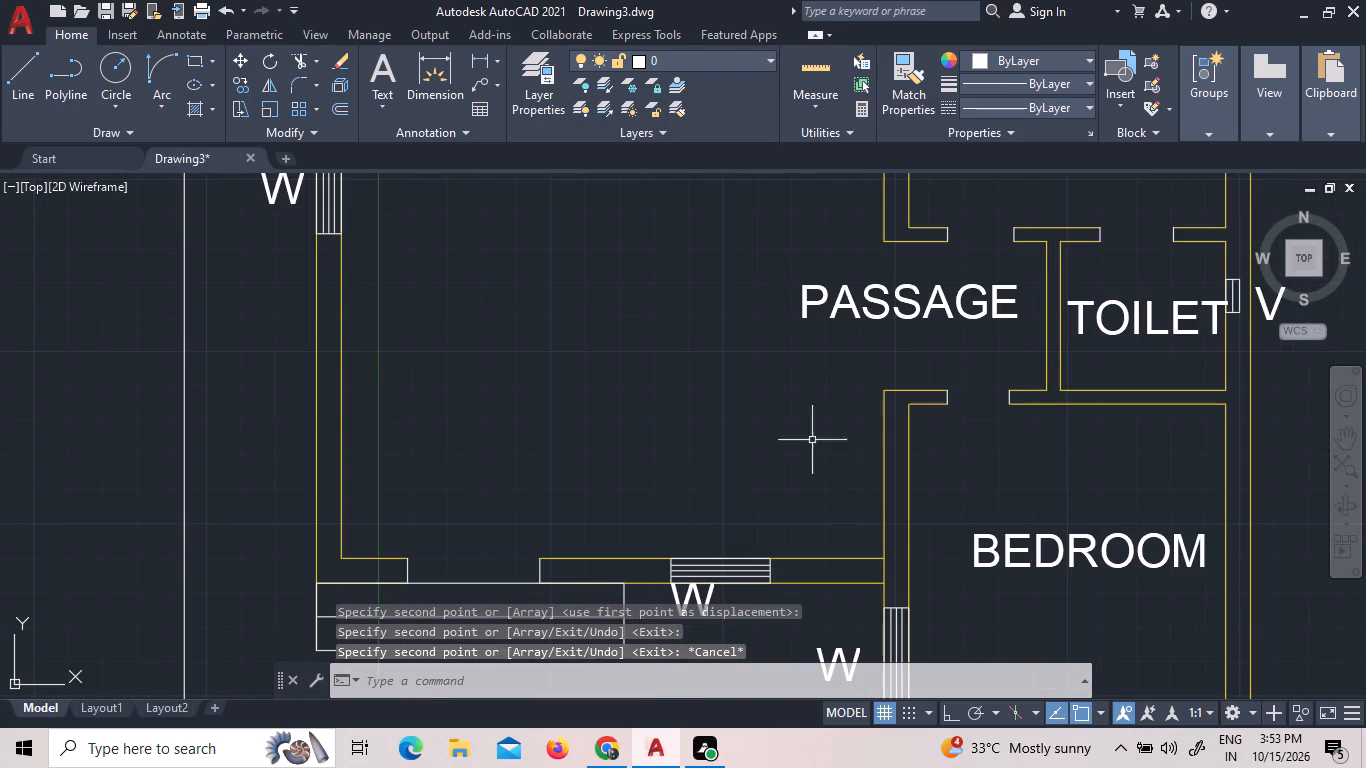
scroll(841, 455, "down", 2)
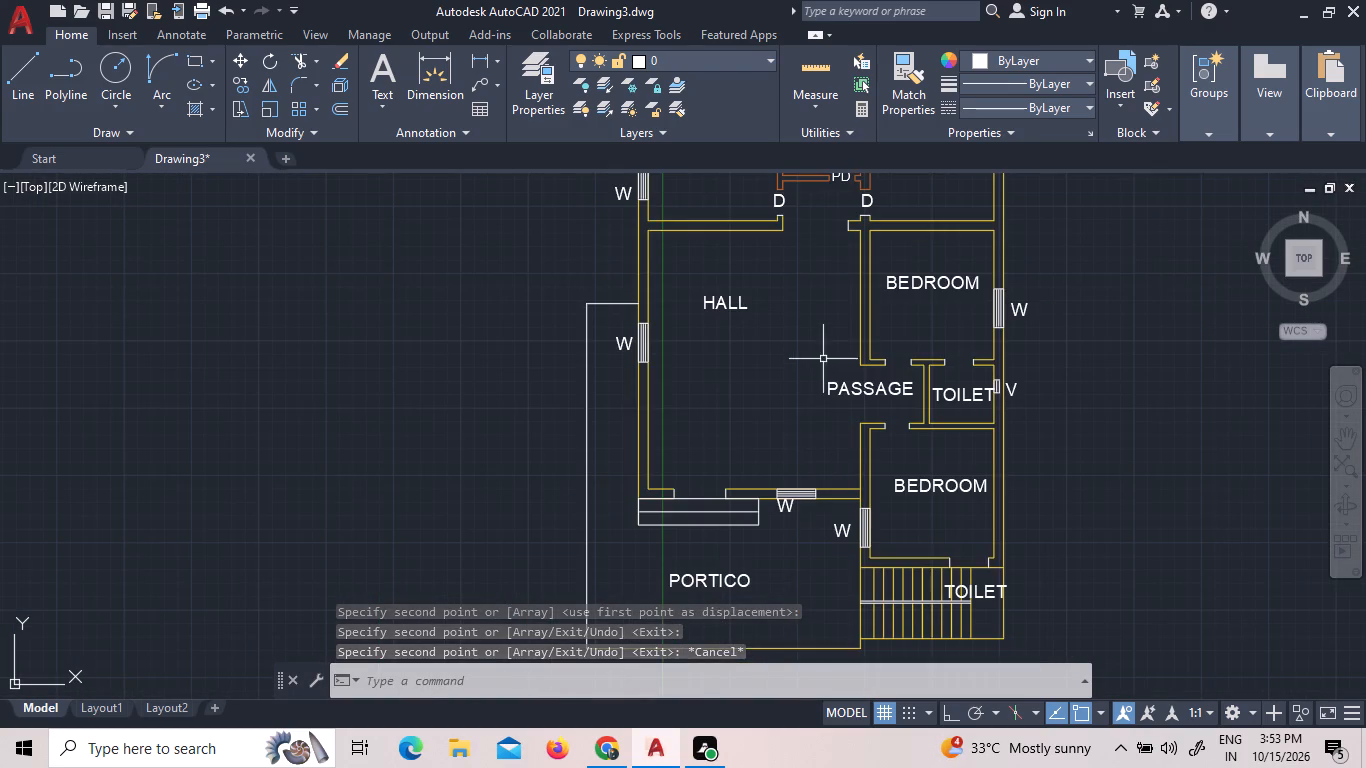
left_click(780, 197)
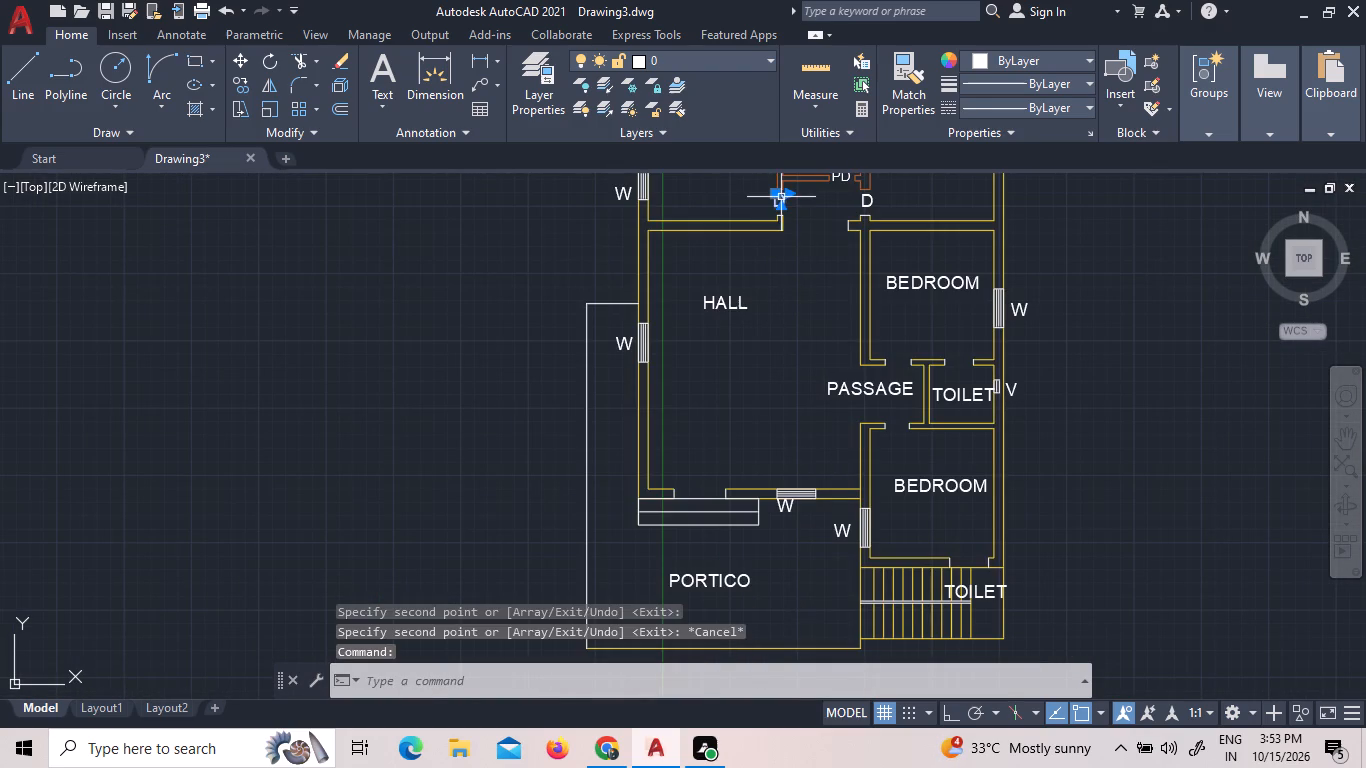
right_click(781, 197)
left_click(850, 408)
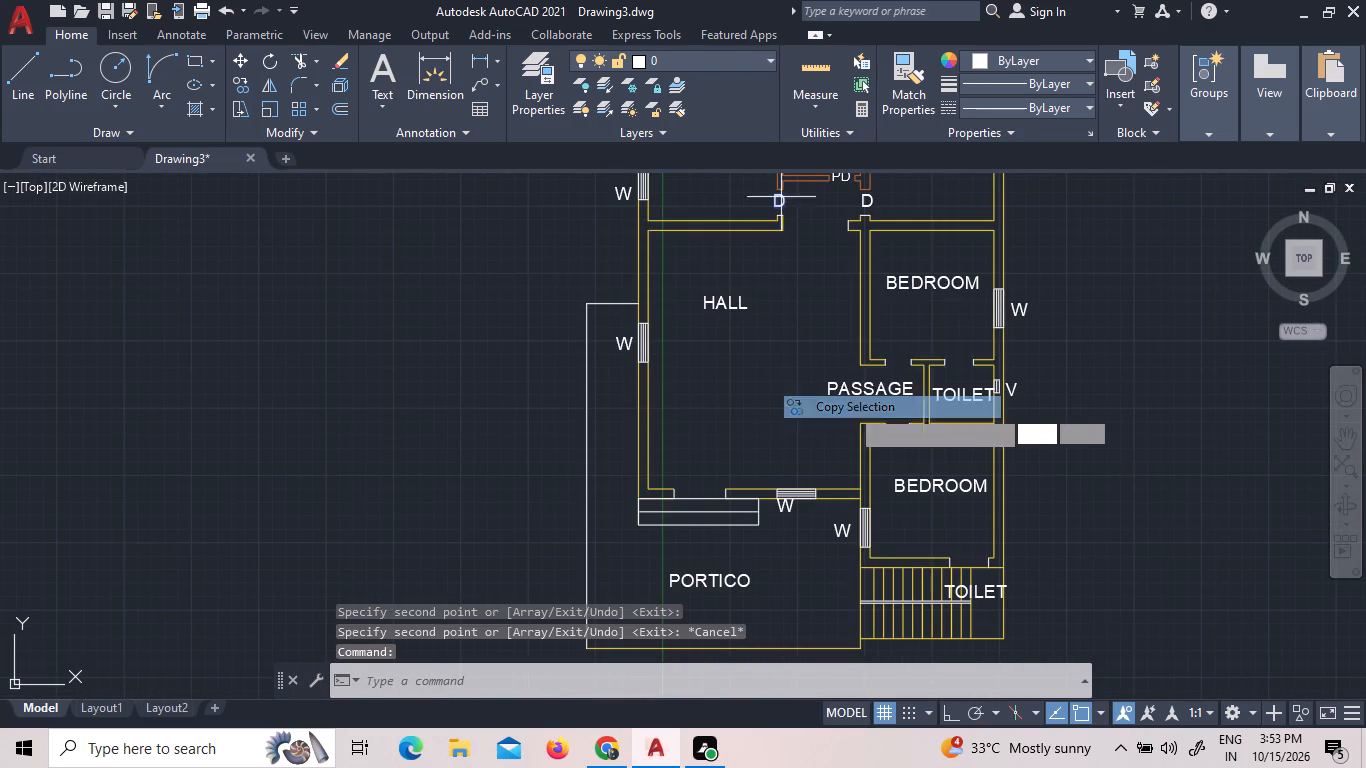
left_click(778, 199)
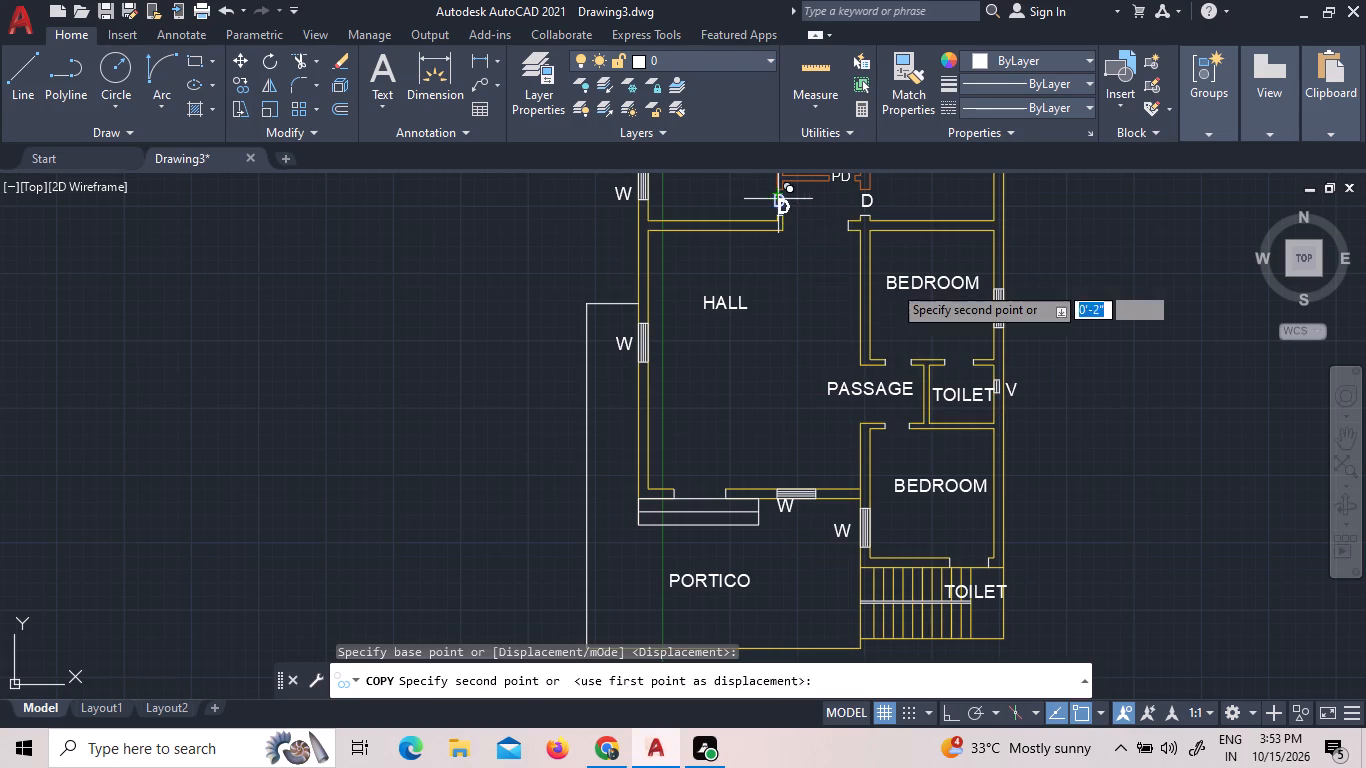
scroll(891, 365, "up", 3)
left_click(894, 333)
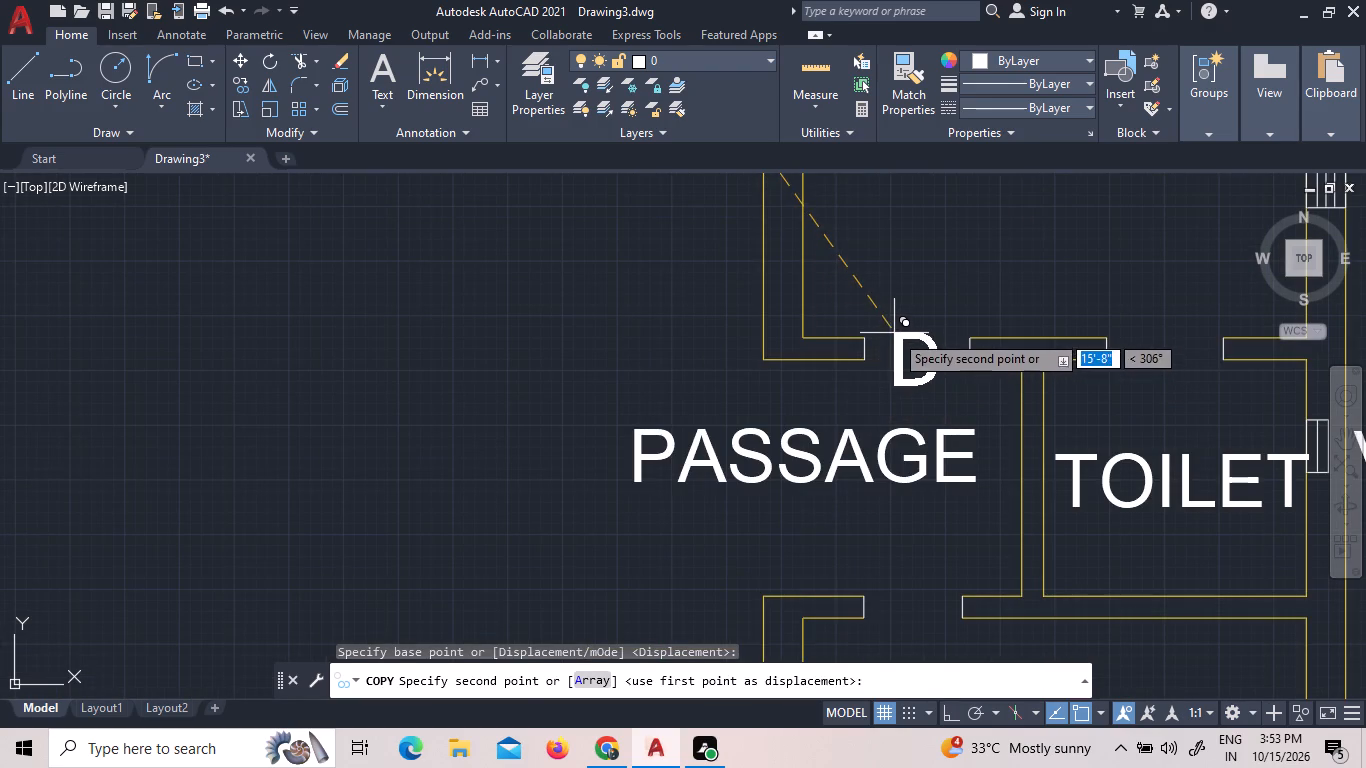
left_click(1147, 320)
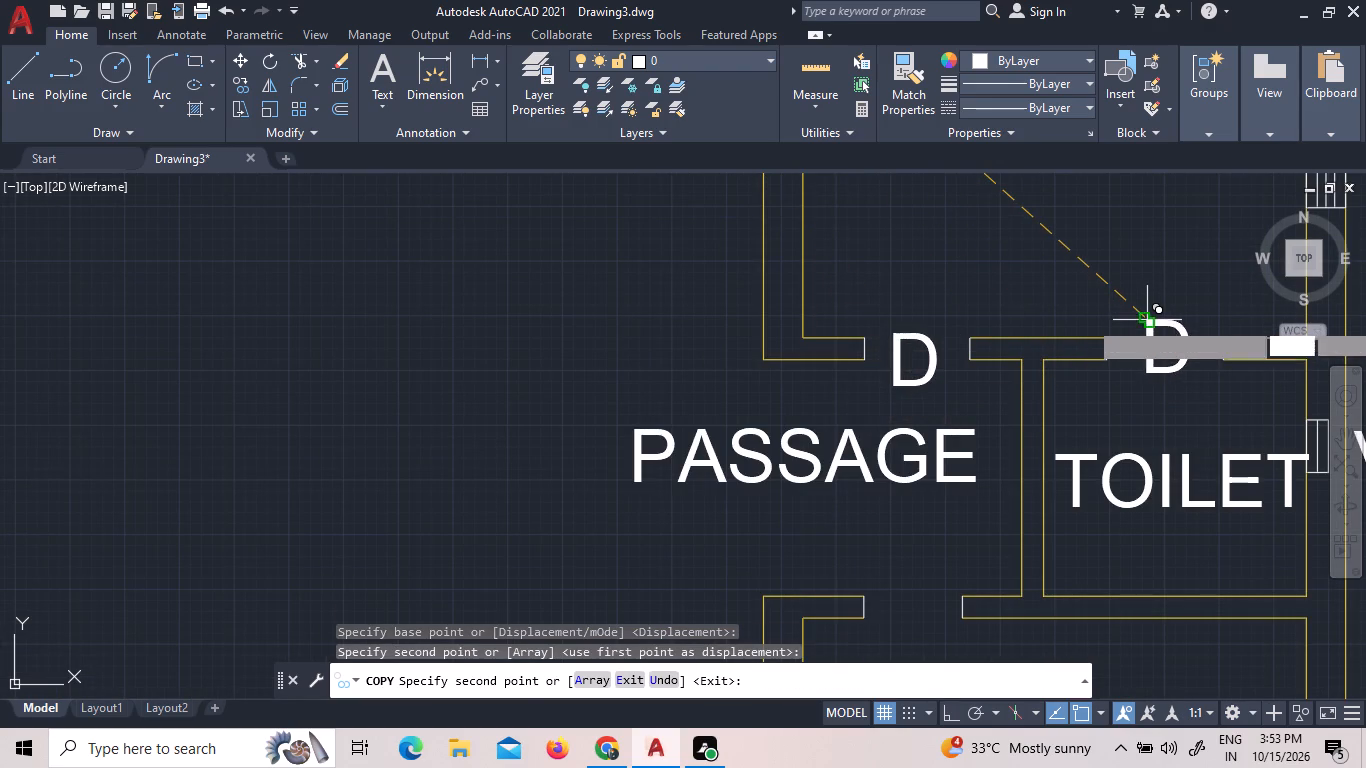
scroll(1100, 303, "down", 2)
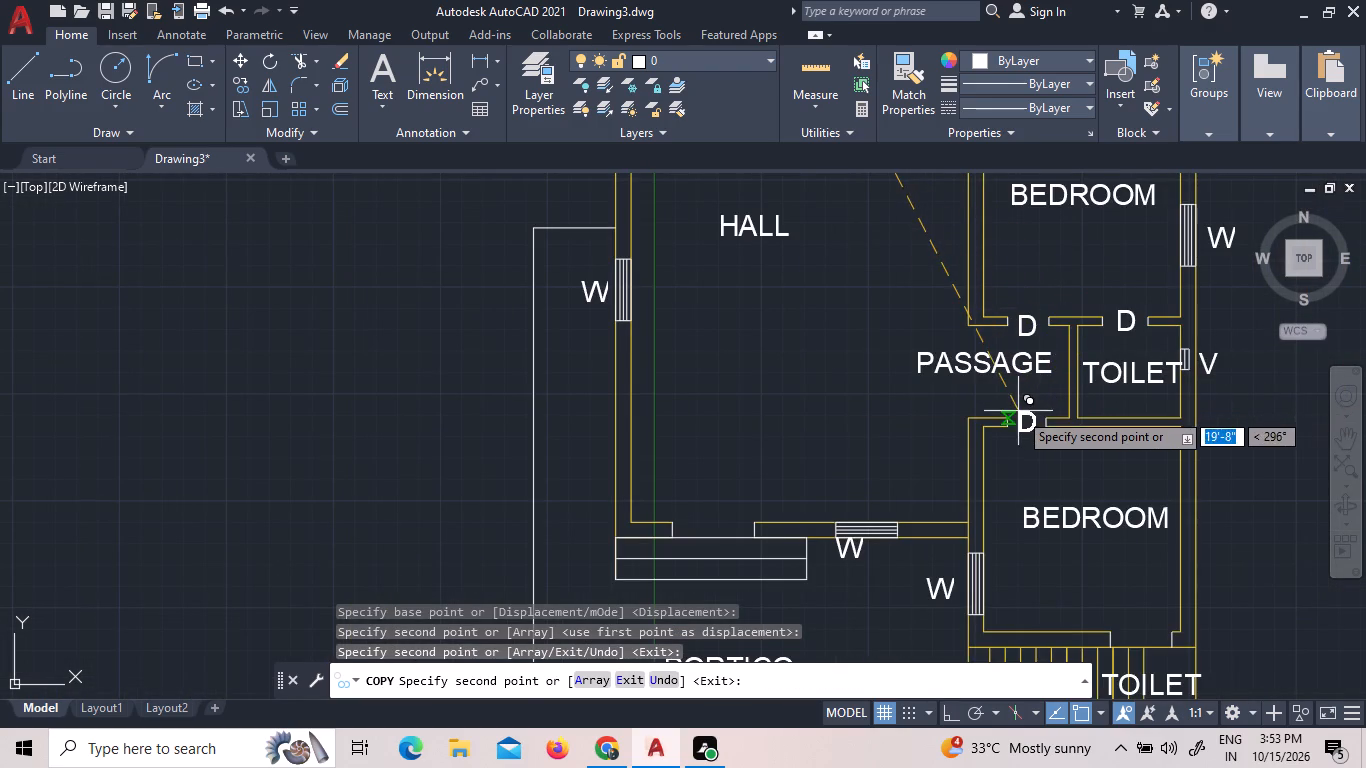
left_click(1018, 411)
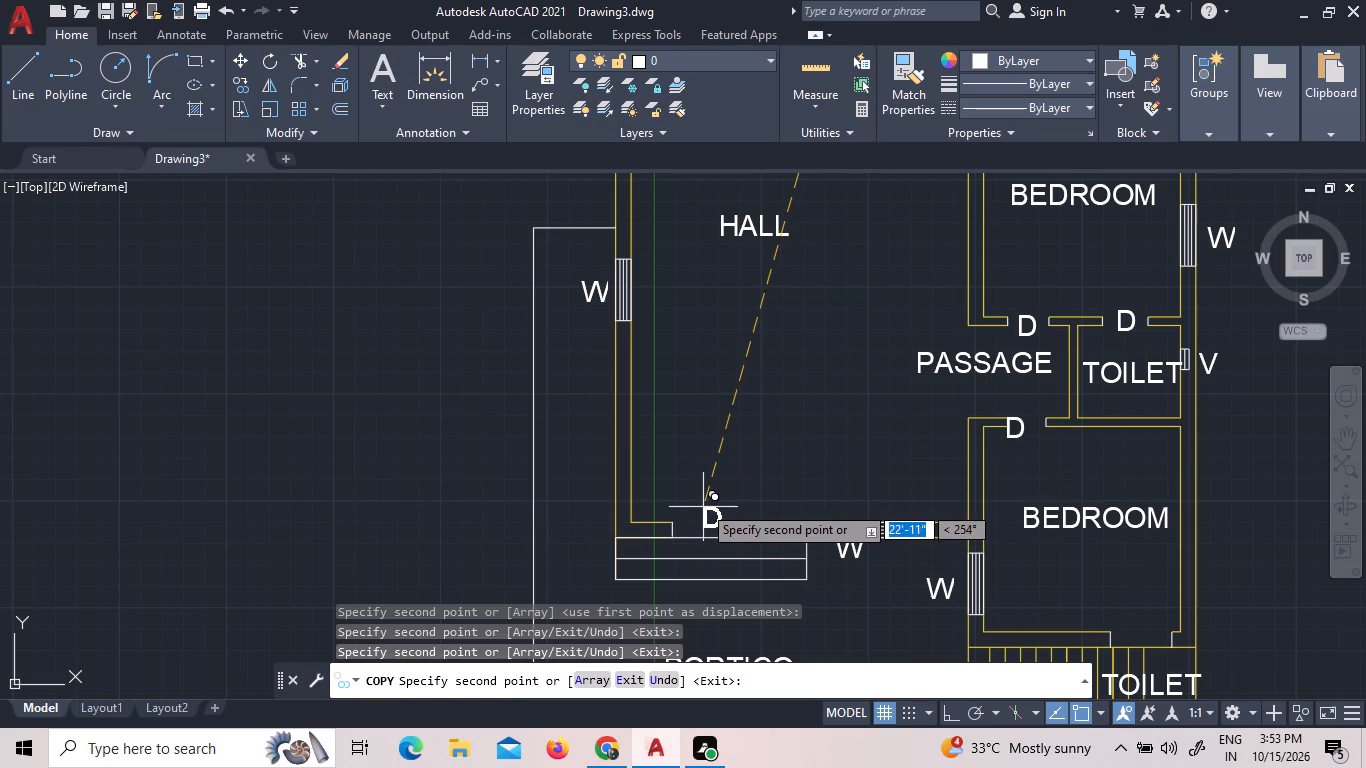
left_click(702, 502)
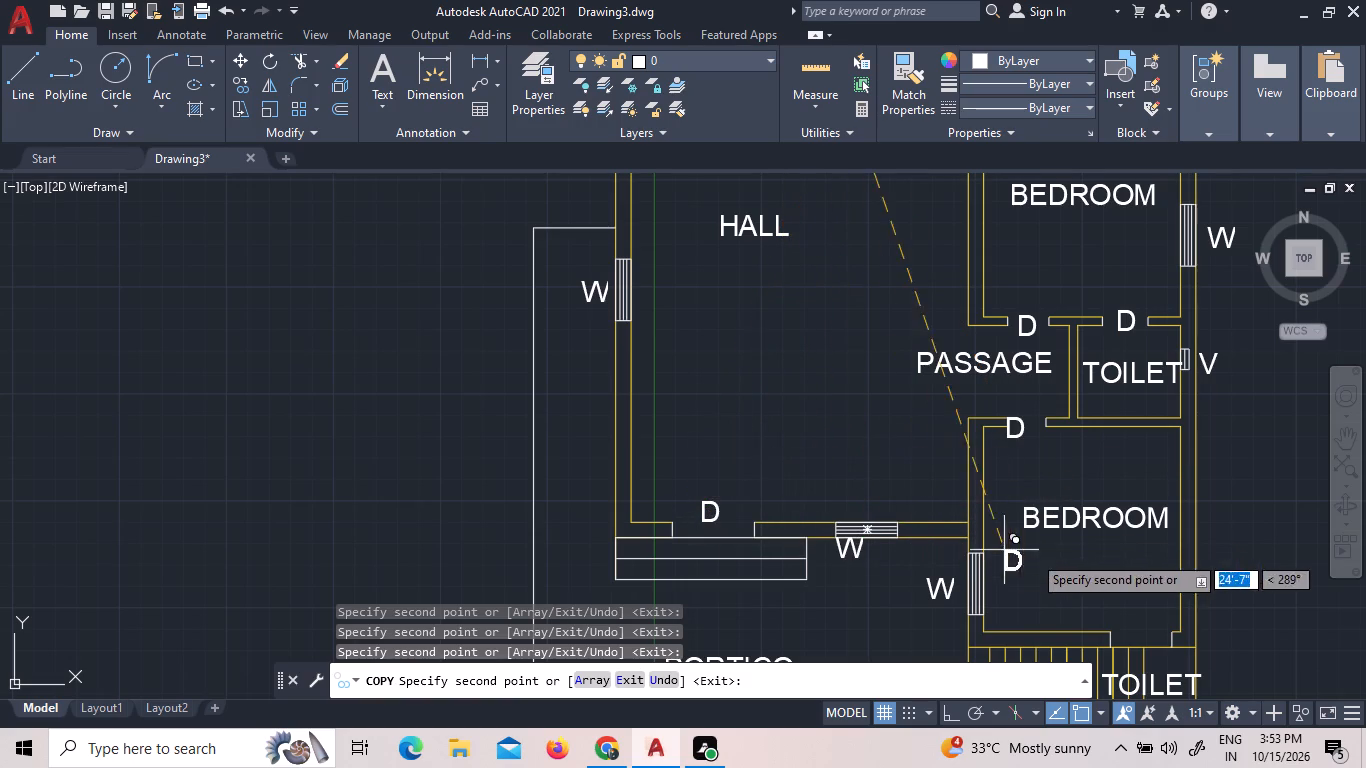
left_click(1136, 620)
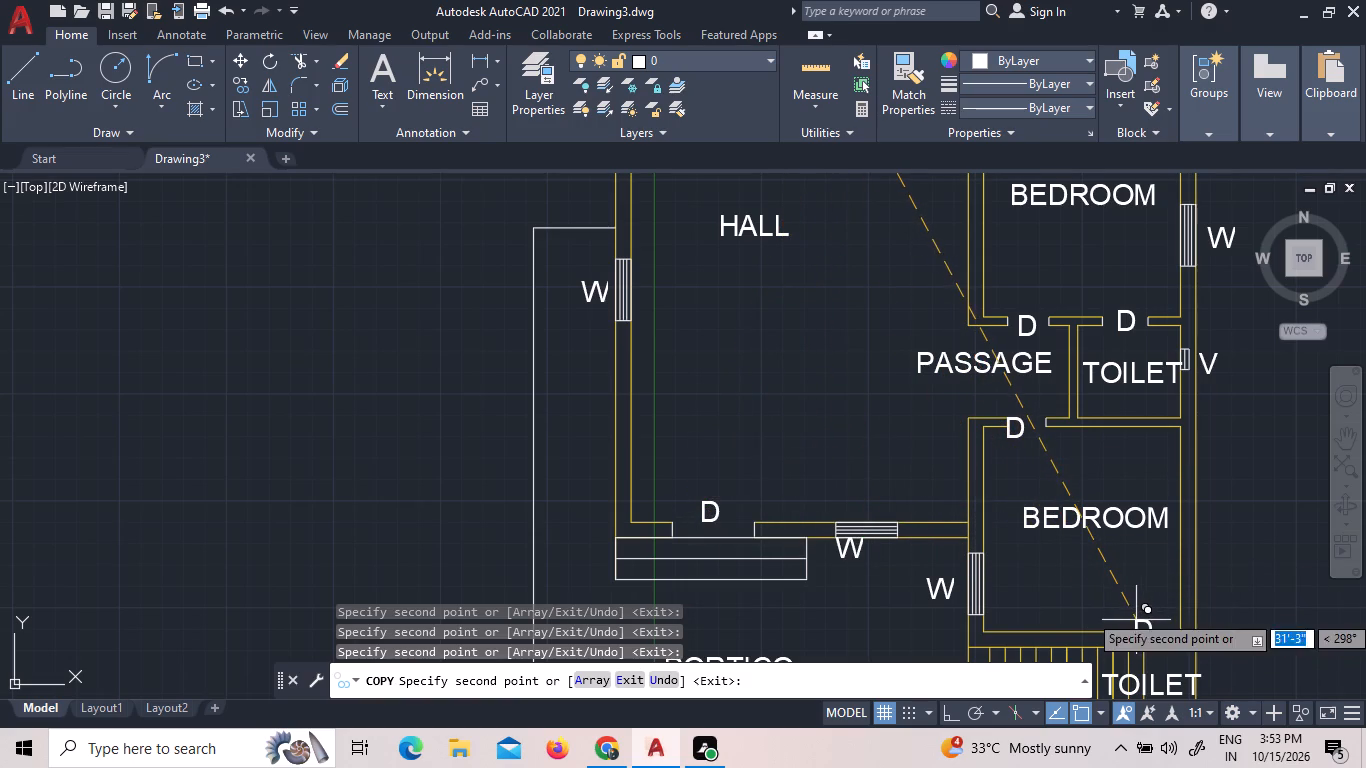
key("Escape")
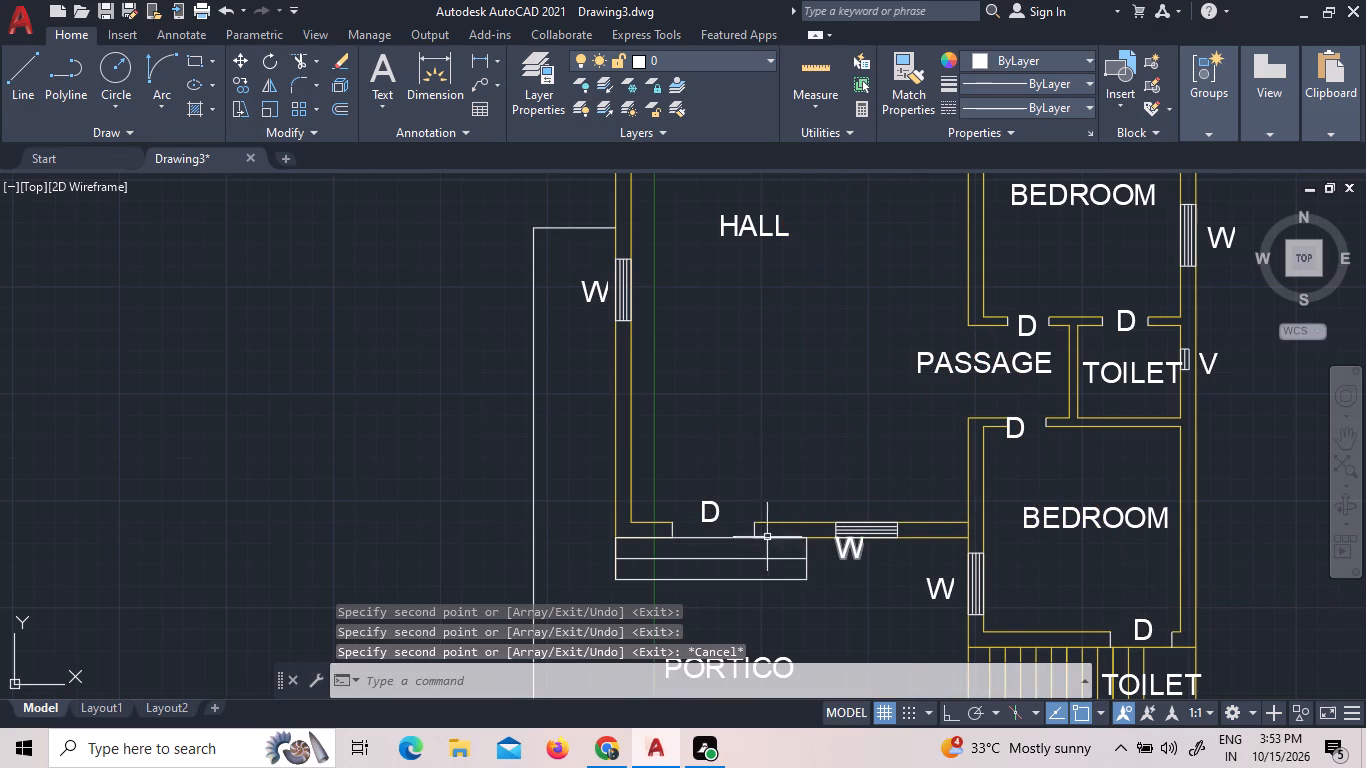
Change the D label at the hall's front entrance to read MD.
double_click(717, 510)
left_click(717, 510)
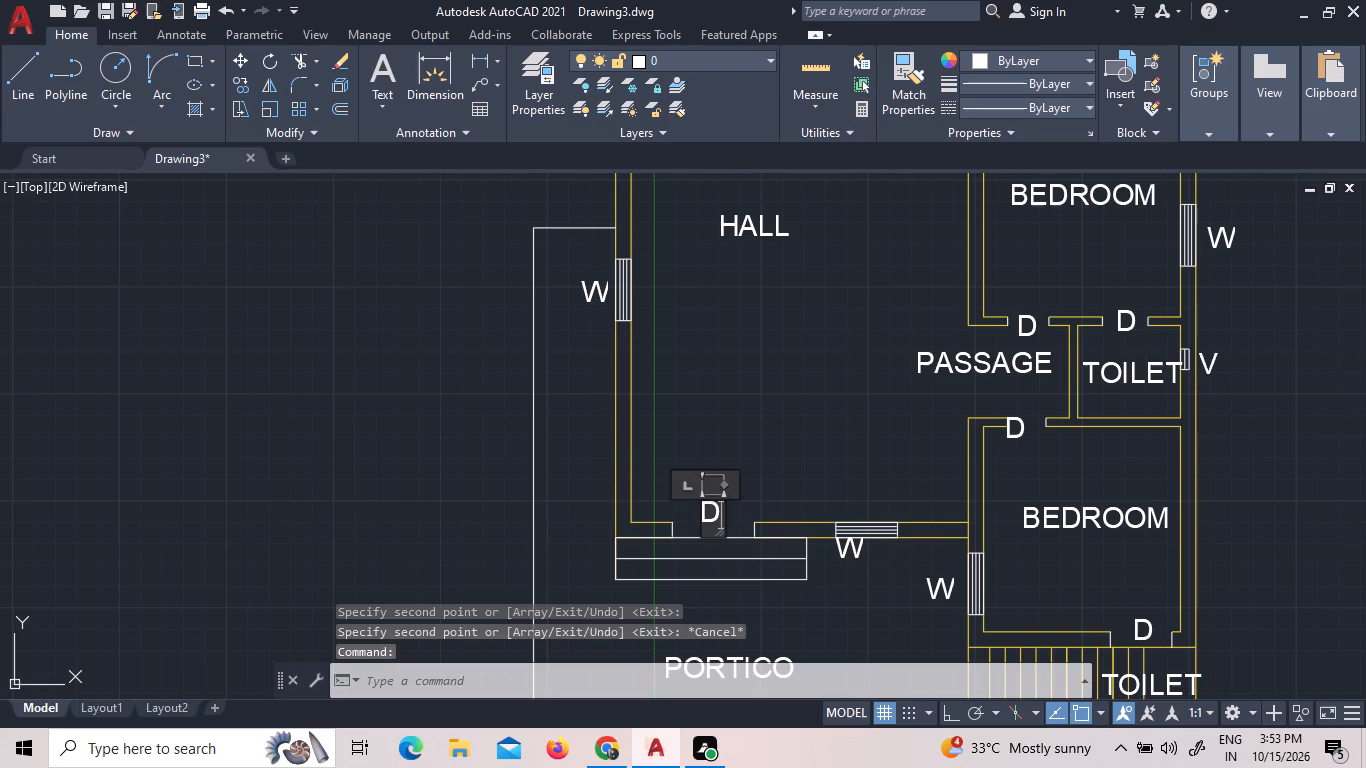
left_click(703, 511)
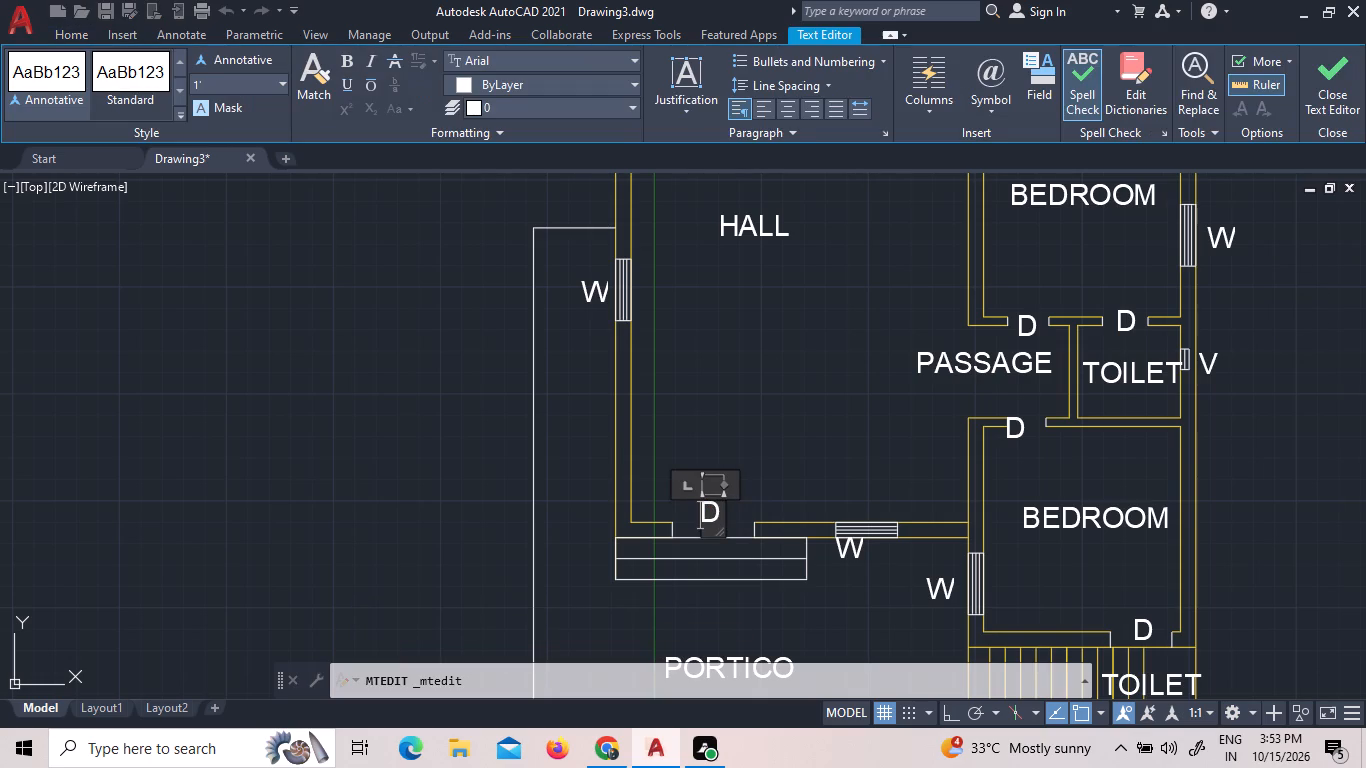
key("m")
left_click(788, 465)
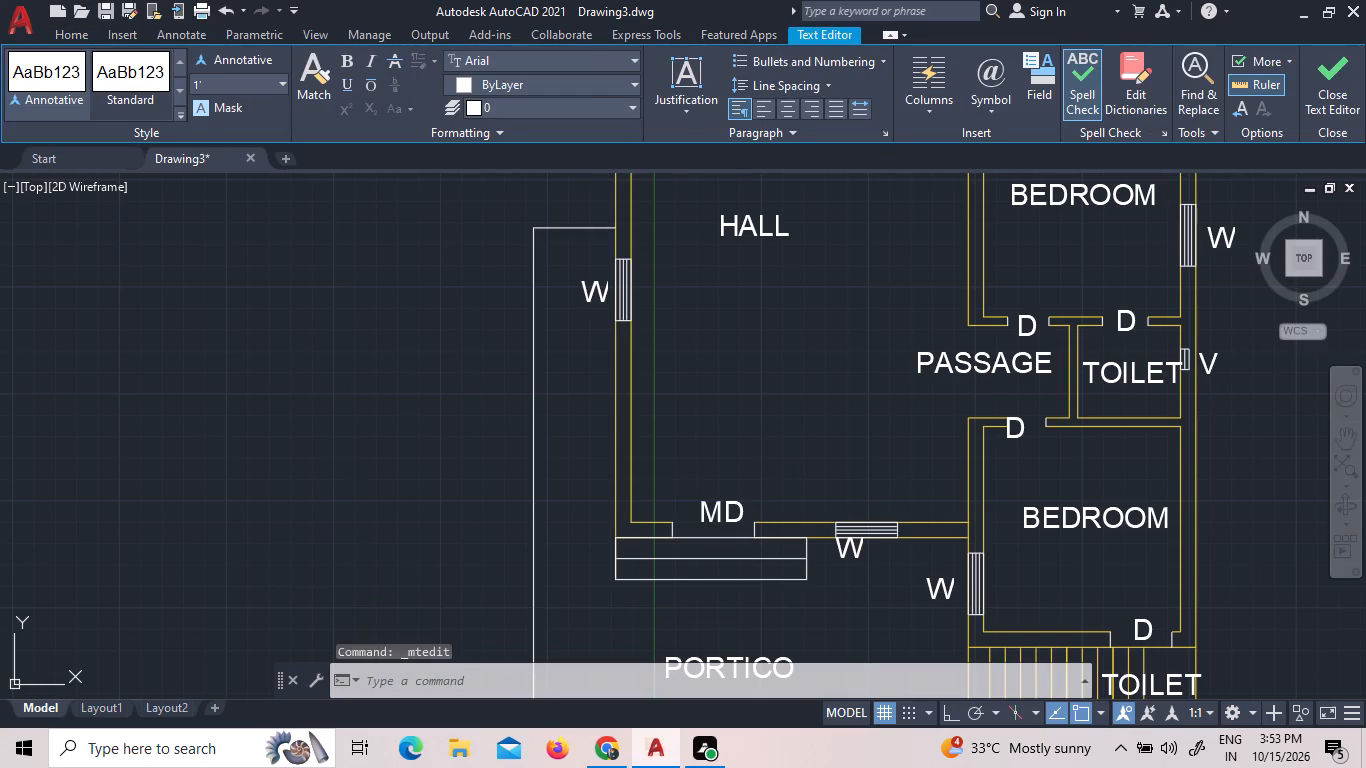
Change the colour of the portico's three white boundary lines to yellow 241,235,31.
scroll(794, 468, "down", 1)
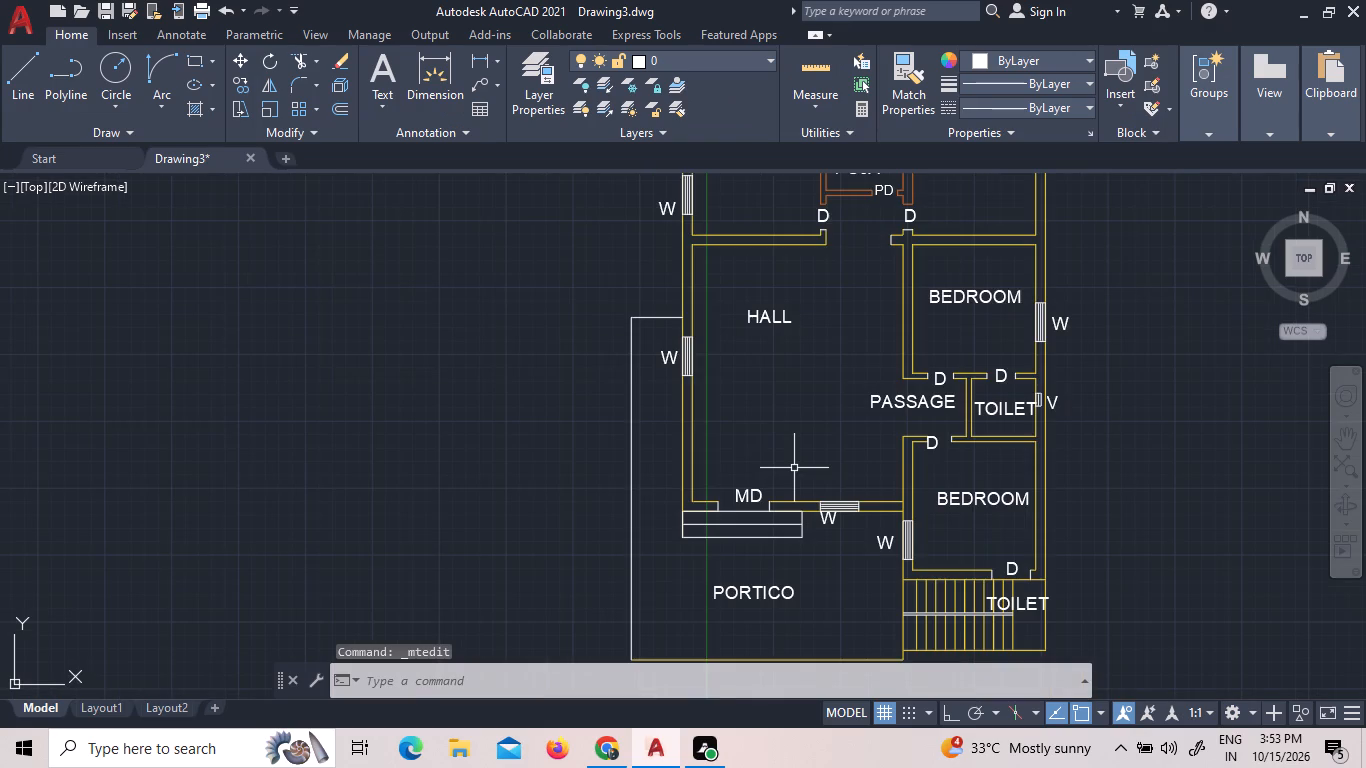
middle_click_drag(794, 468, 742, 469)
scroll(742, 469, "down", 1)
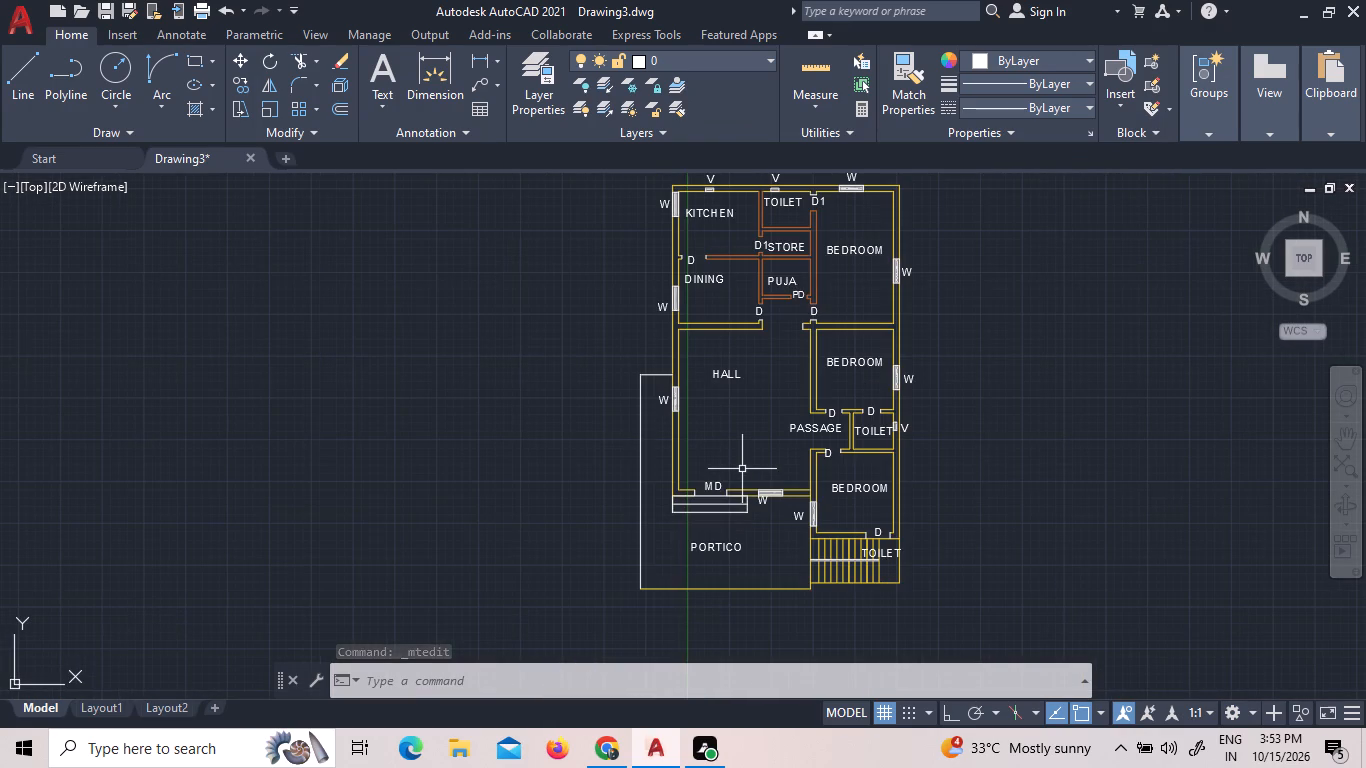
middle_click_drag(742, 469, 699, 518)
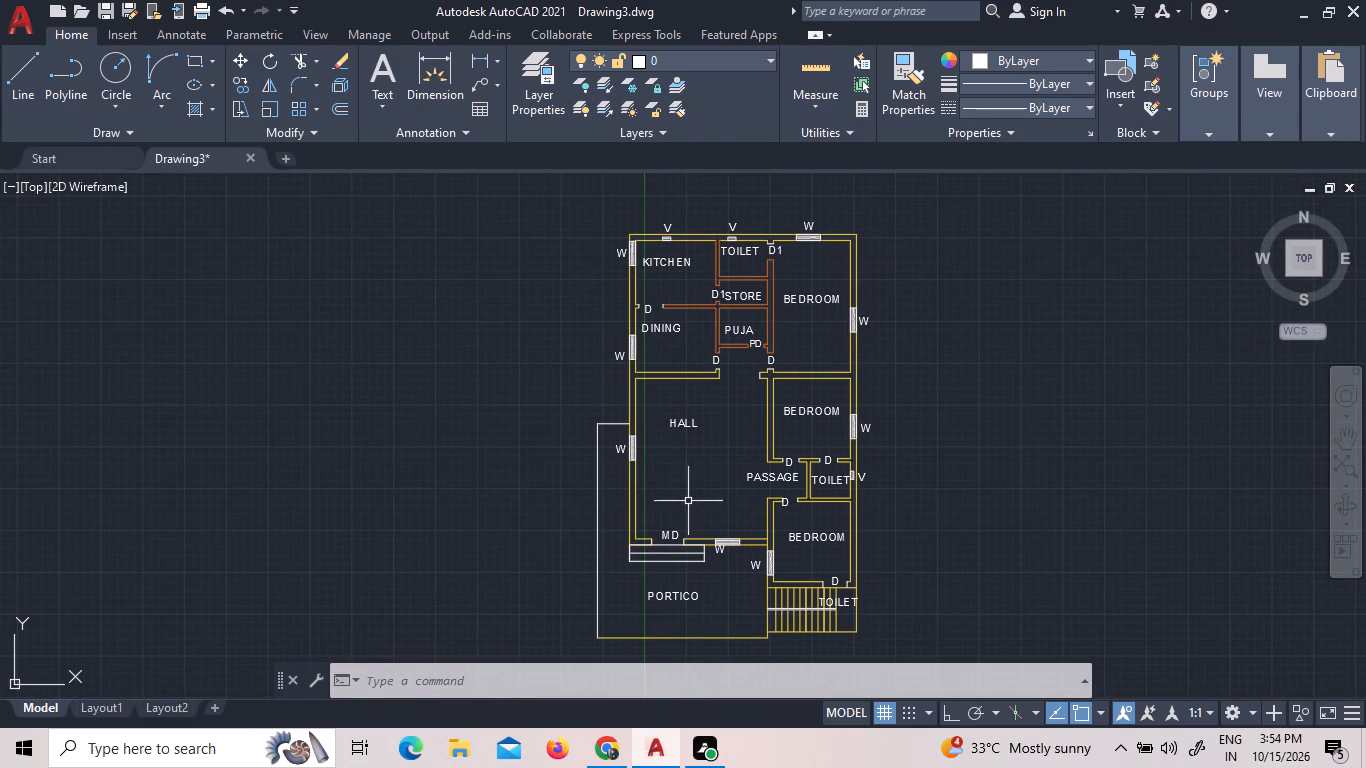
left_click(598, 492)
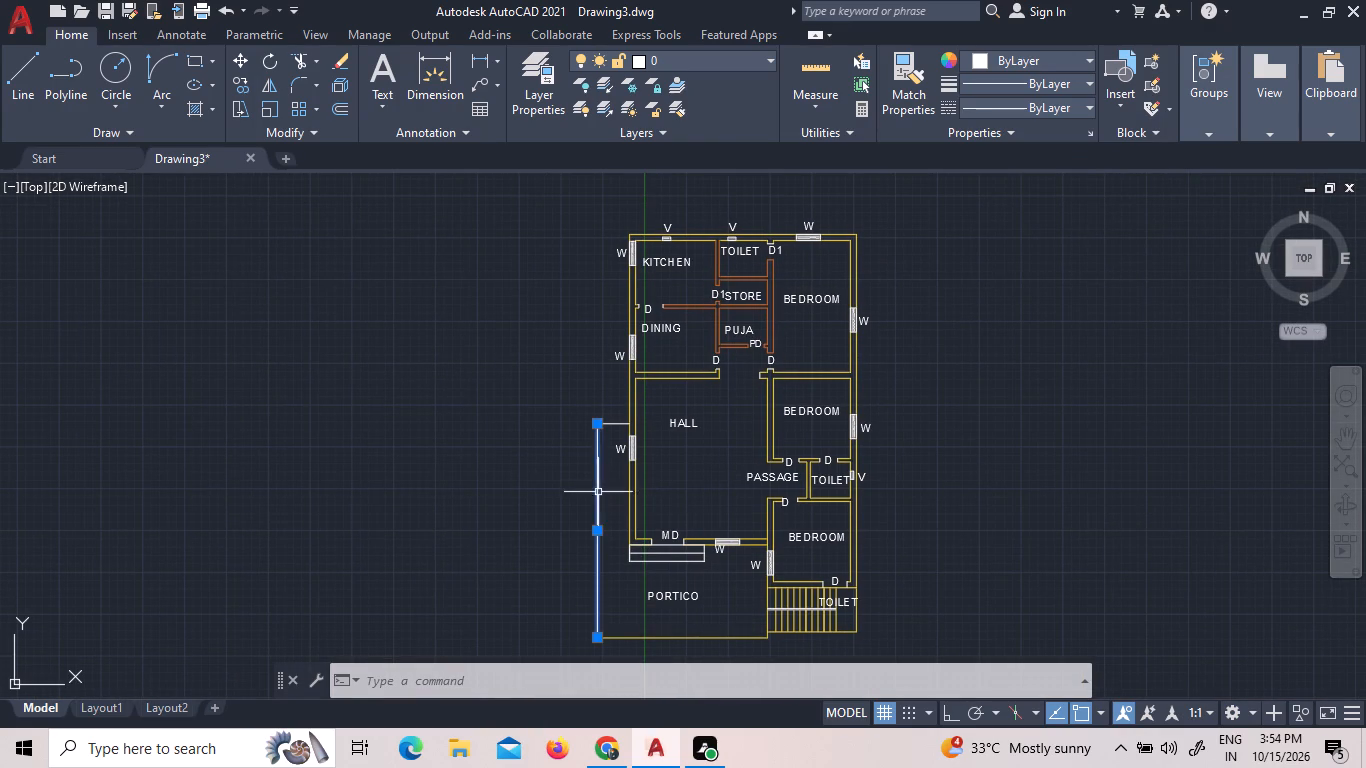
left_click(611, 425)
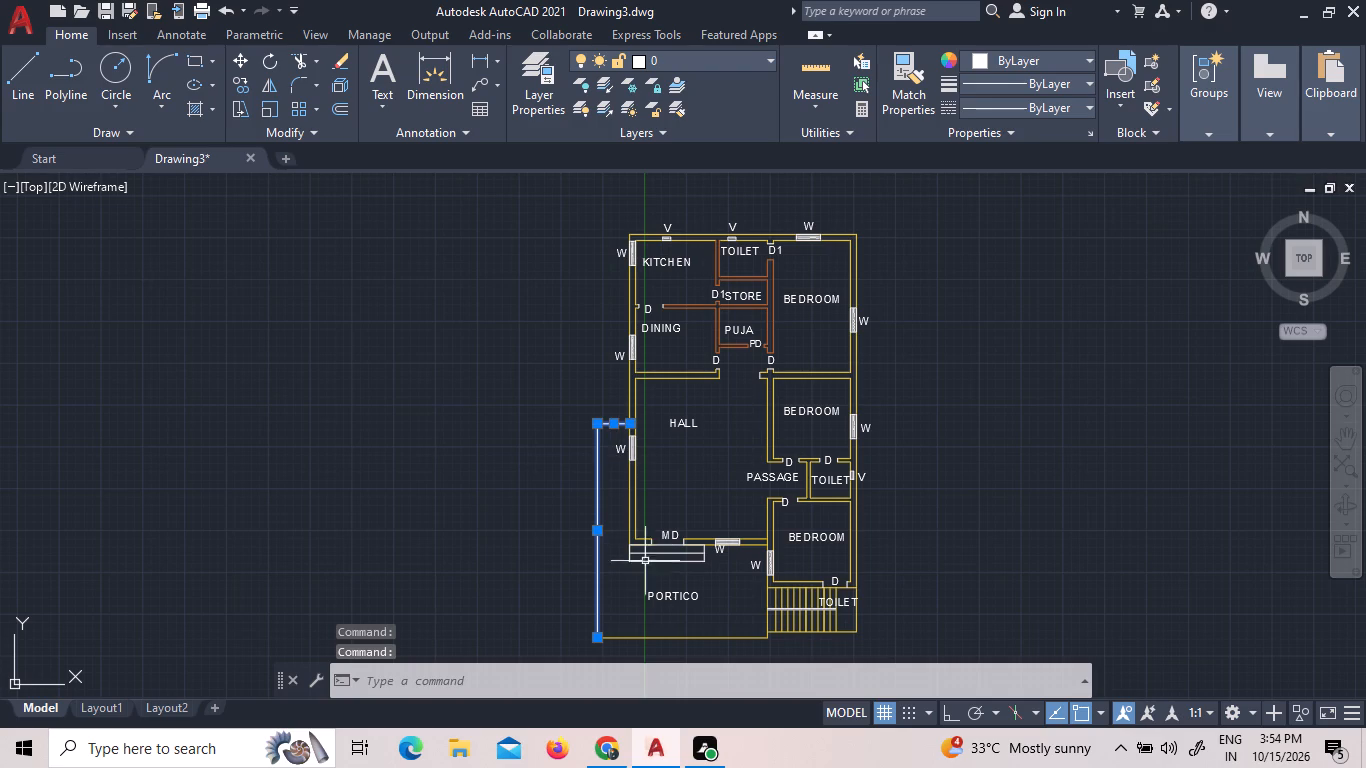
left_click(644, 636)
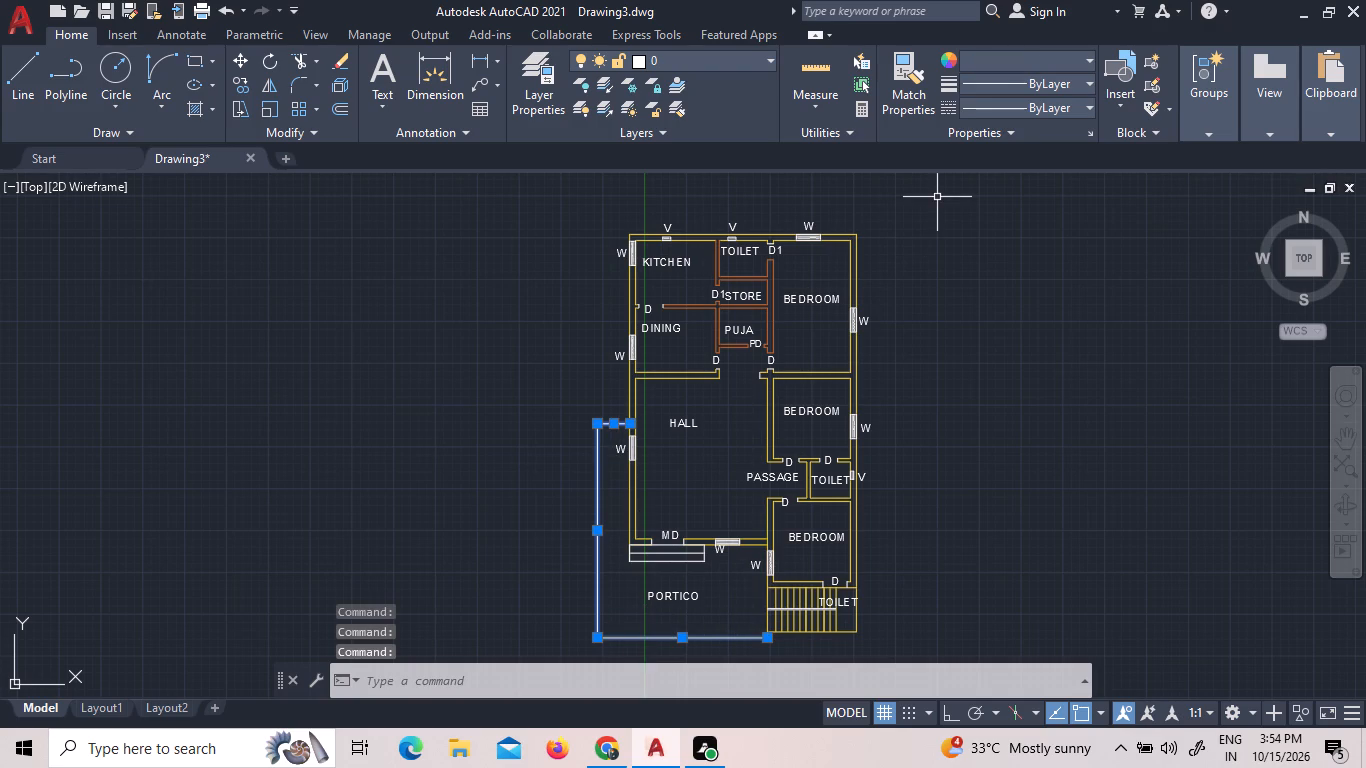
left_click(984, 59)
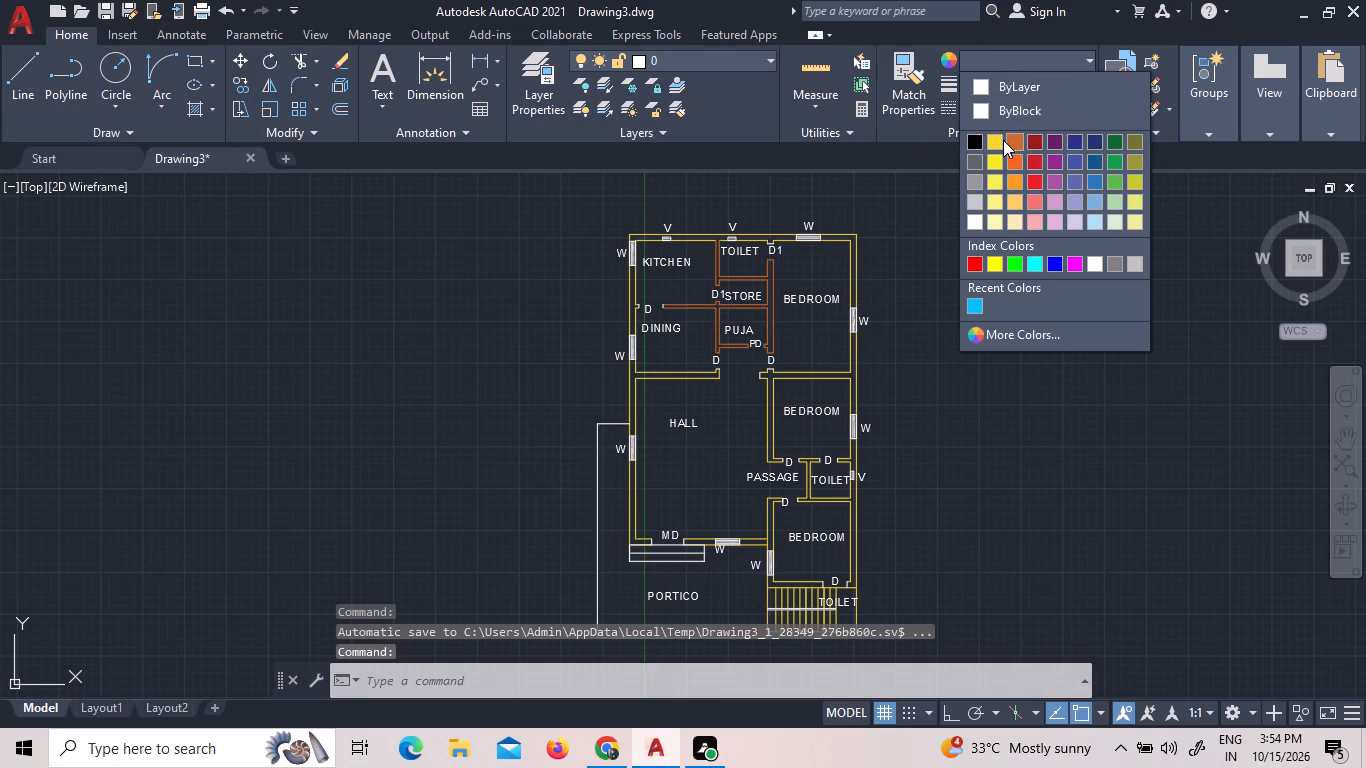
left_click(998, 168)
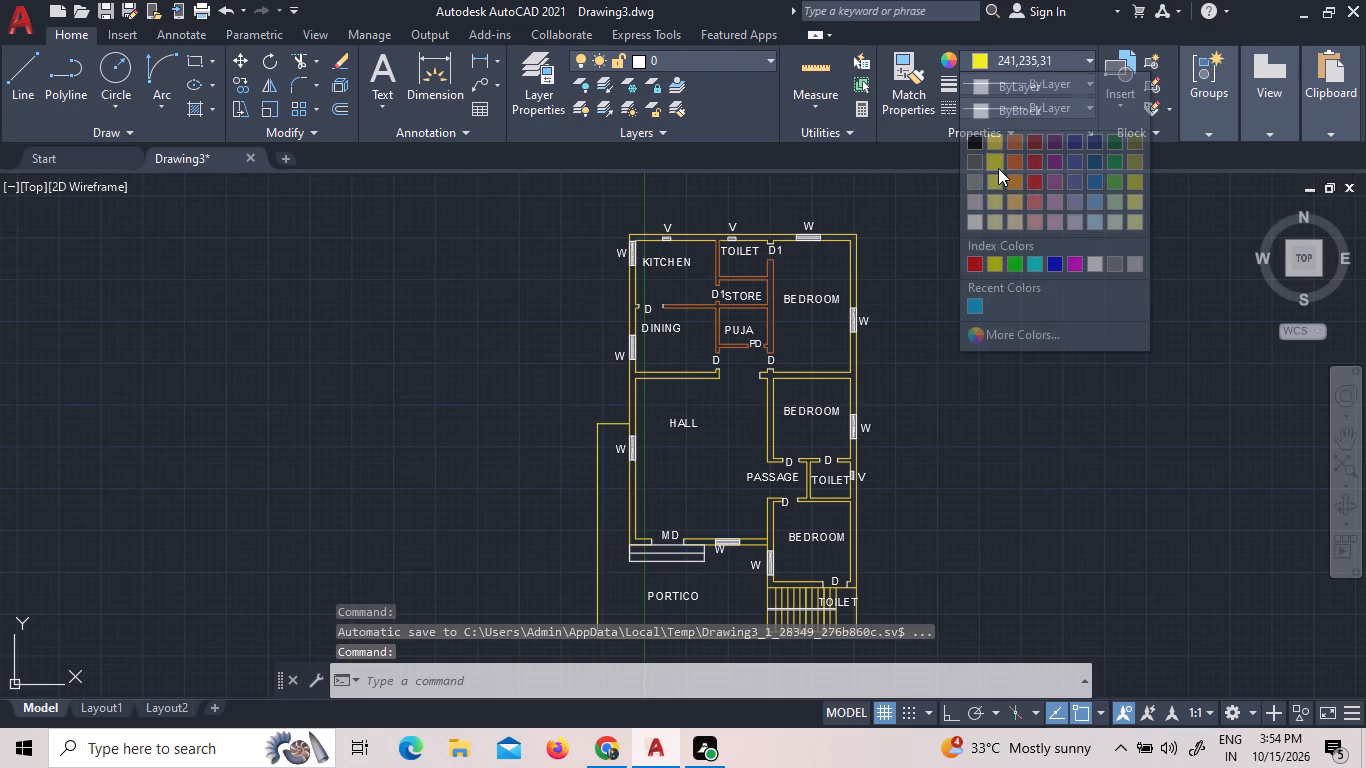
key("Escape")
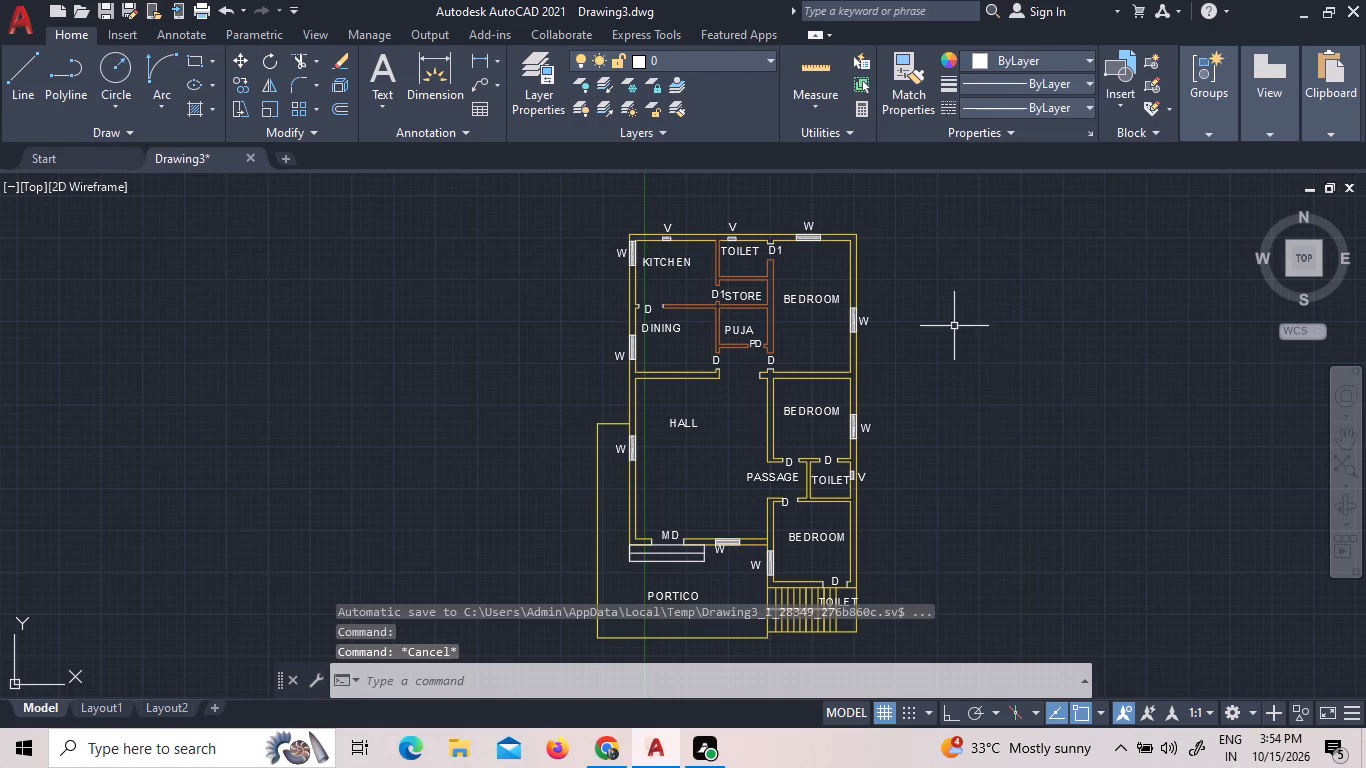
Add a linear dimension for the house's full depth outside the bedroom-side wall, from the rear corner to the staircase's front corner.
scroll(843, 308, "down", 1)
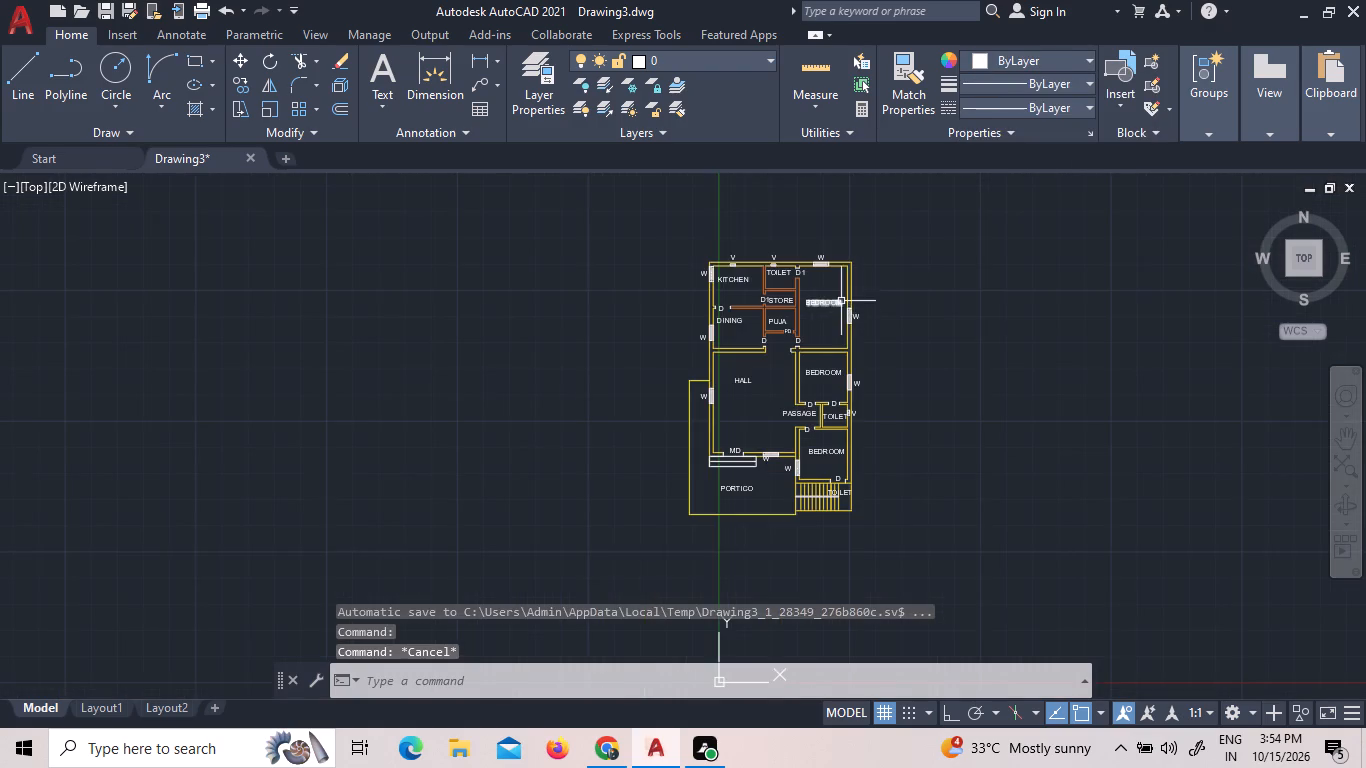
scroll(848, 449, "down", 1)
scroll(831, 483, "up", 2)
scroll(819, 464, "down", 1)
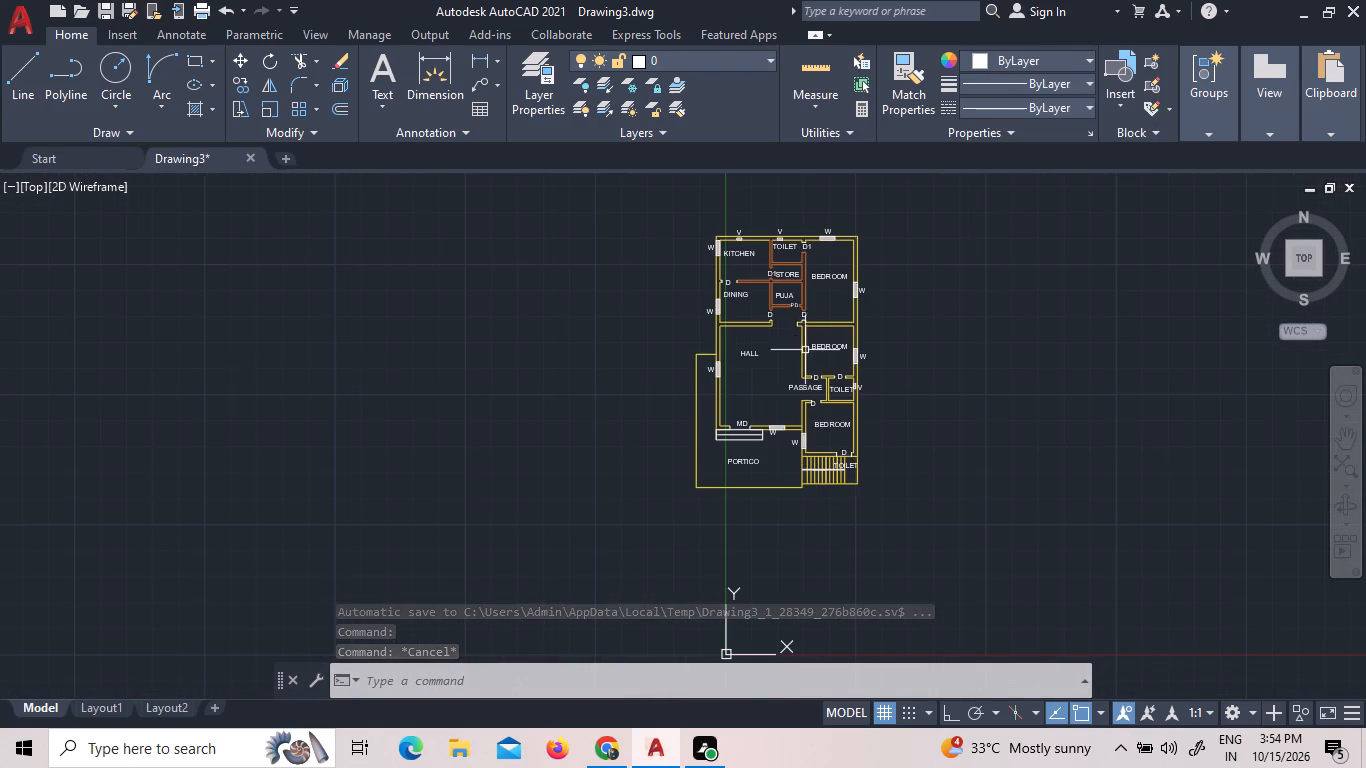
scroll(812, 236, "up", 1)
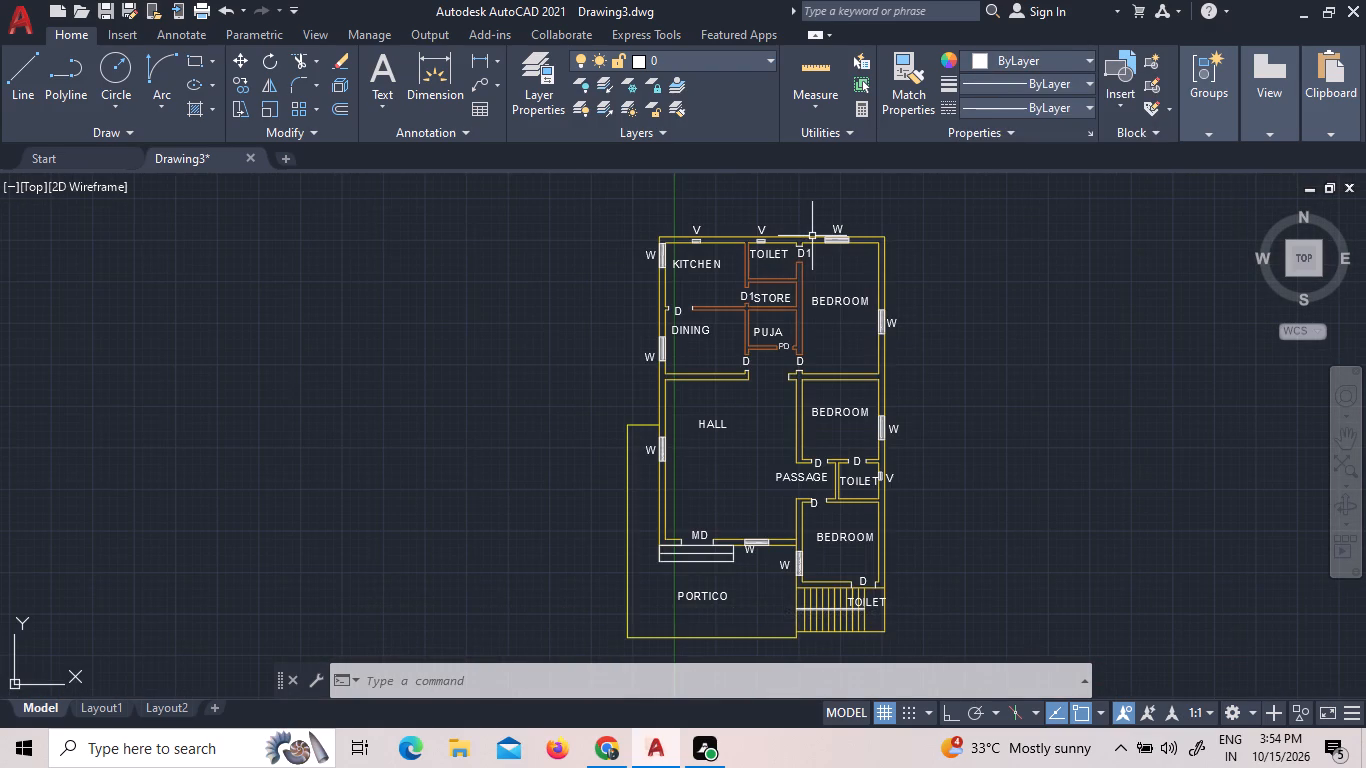
left_click(471, 53)
left_click(477, 51)
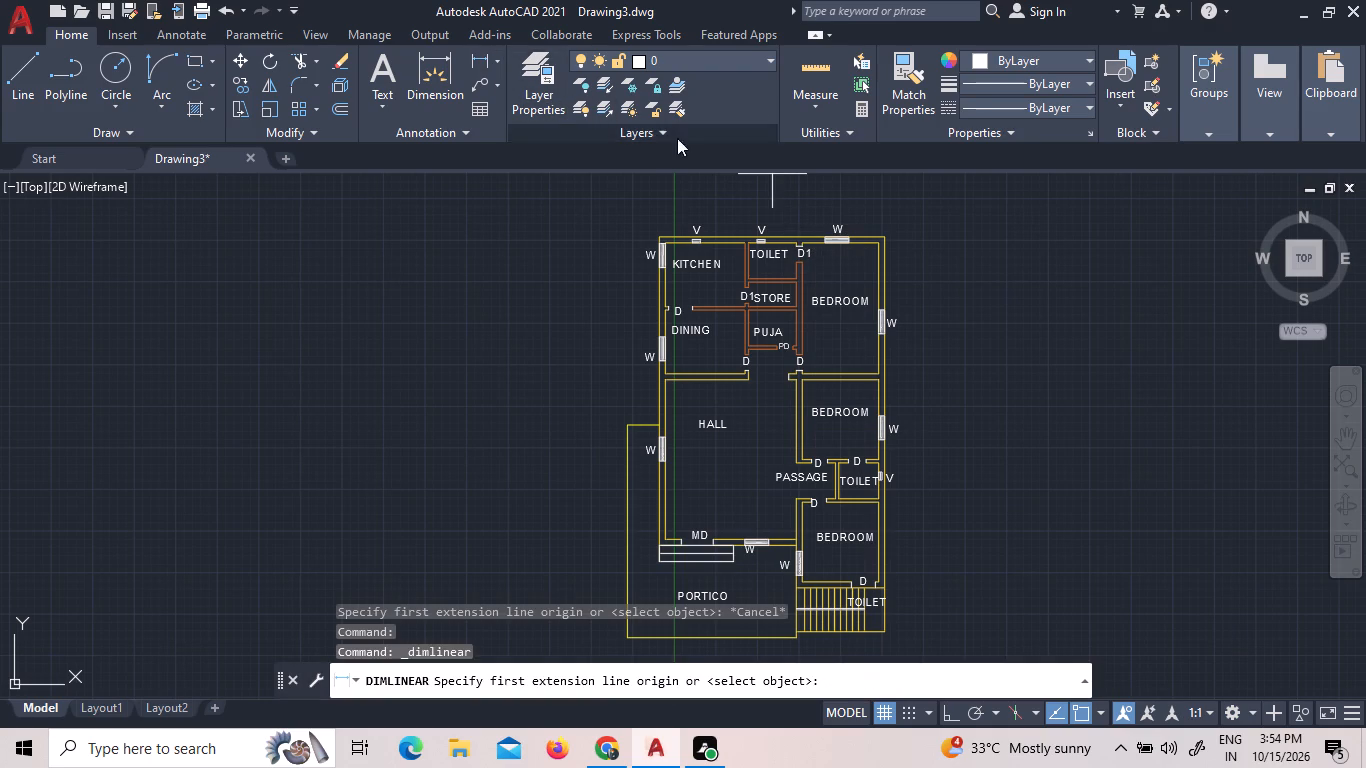
left_click(886, 233)
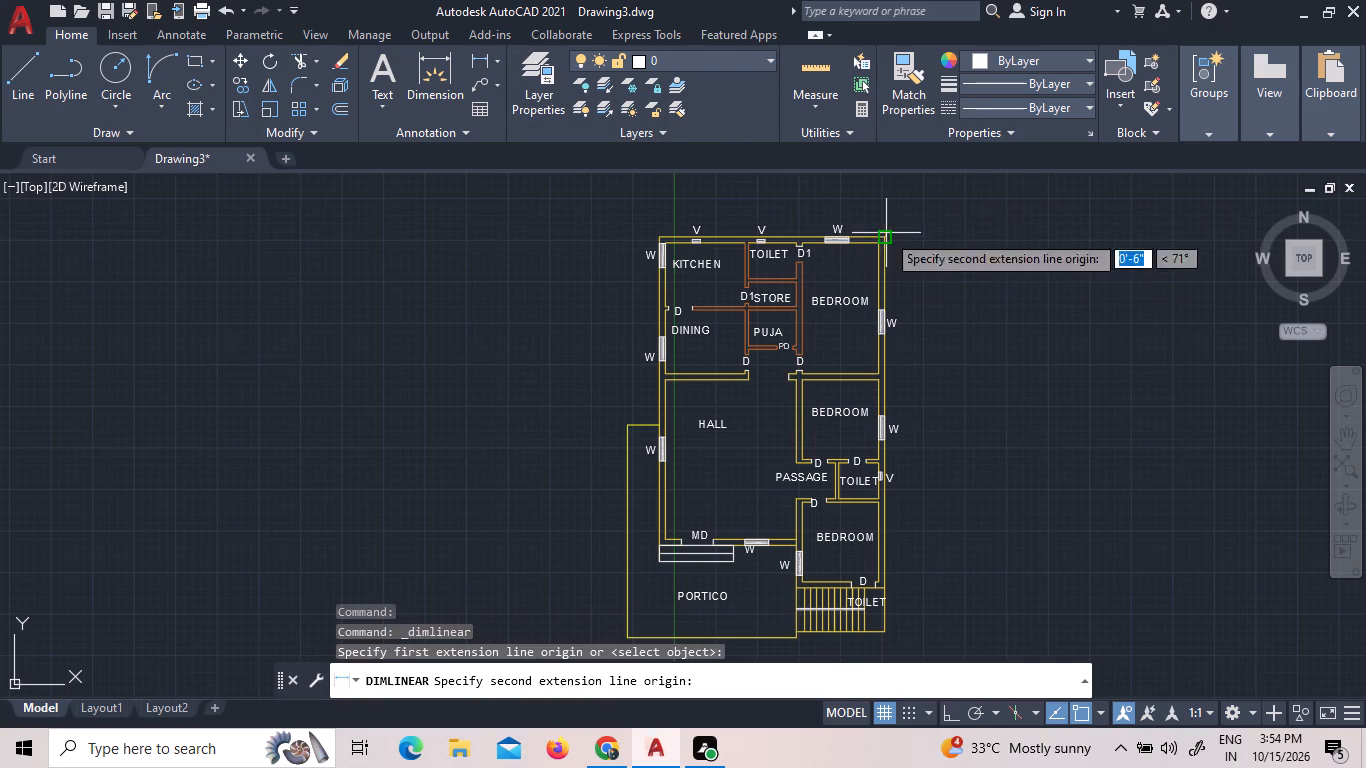
left_click(883, 635)
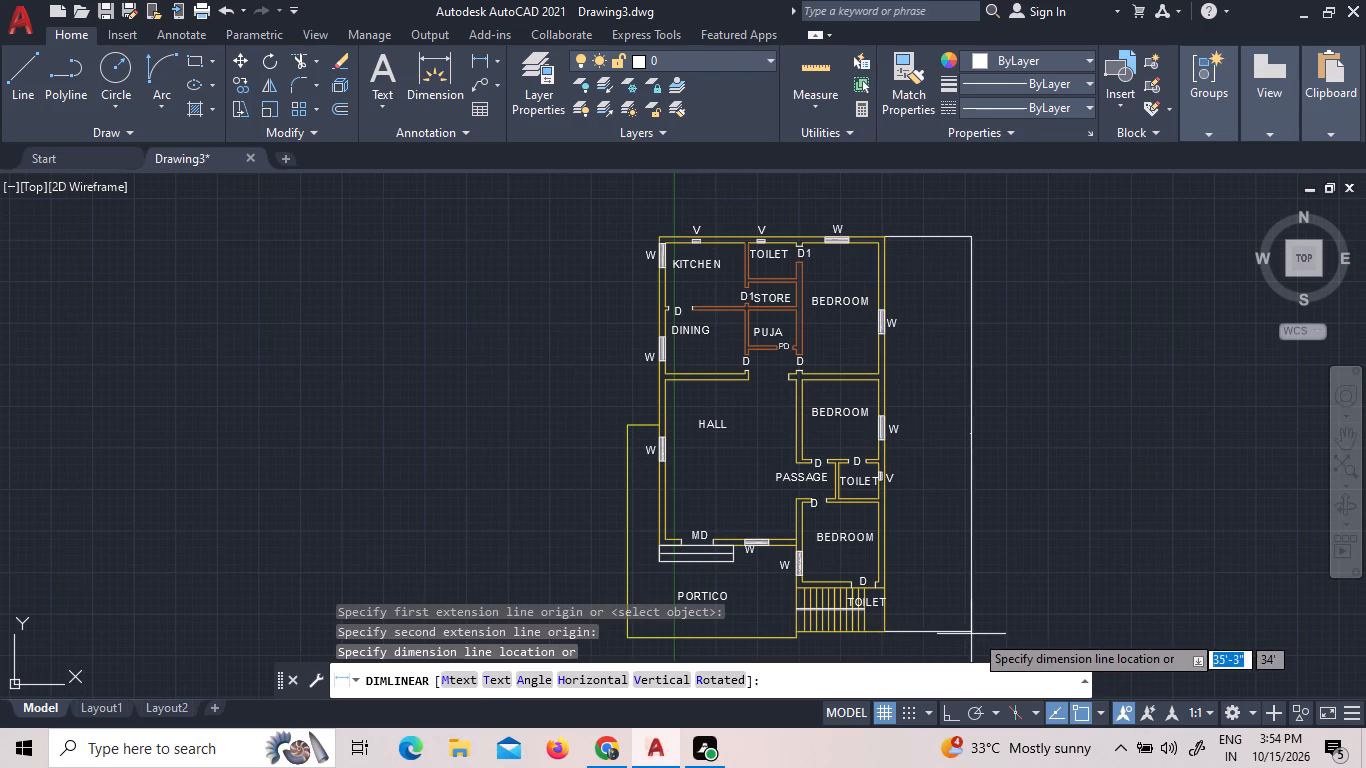
left_click(987, 631)
Set the text height of the overall depth dimension to 1'.
double_click(982, 437)
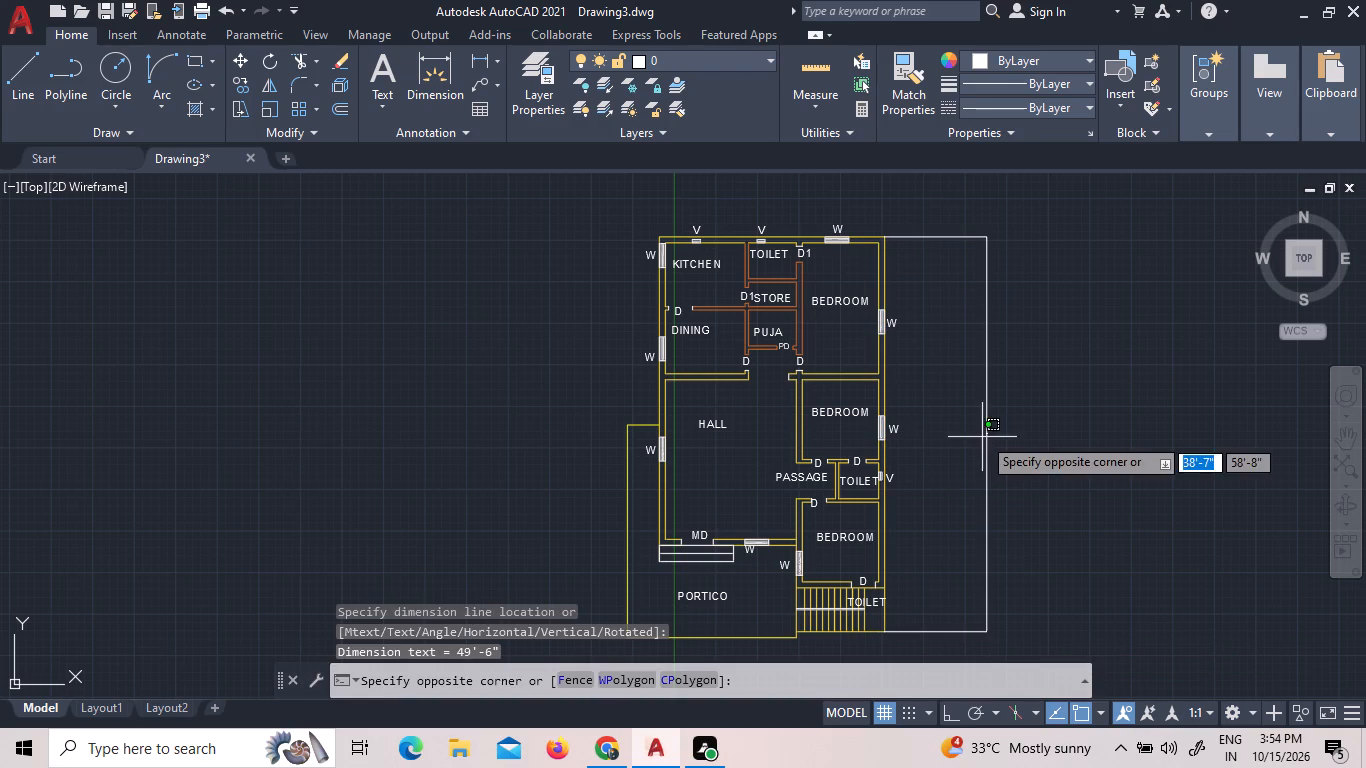
left_click(991, 431)
triple_click(991, 431)
left_click(989, 429)
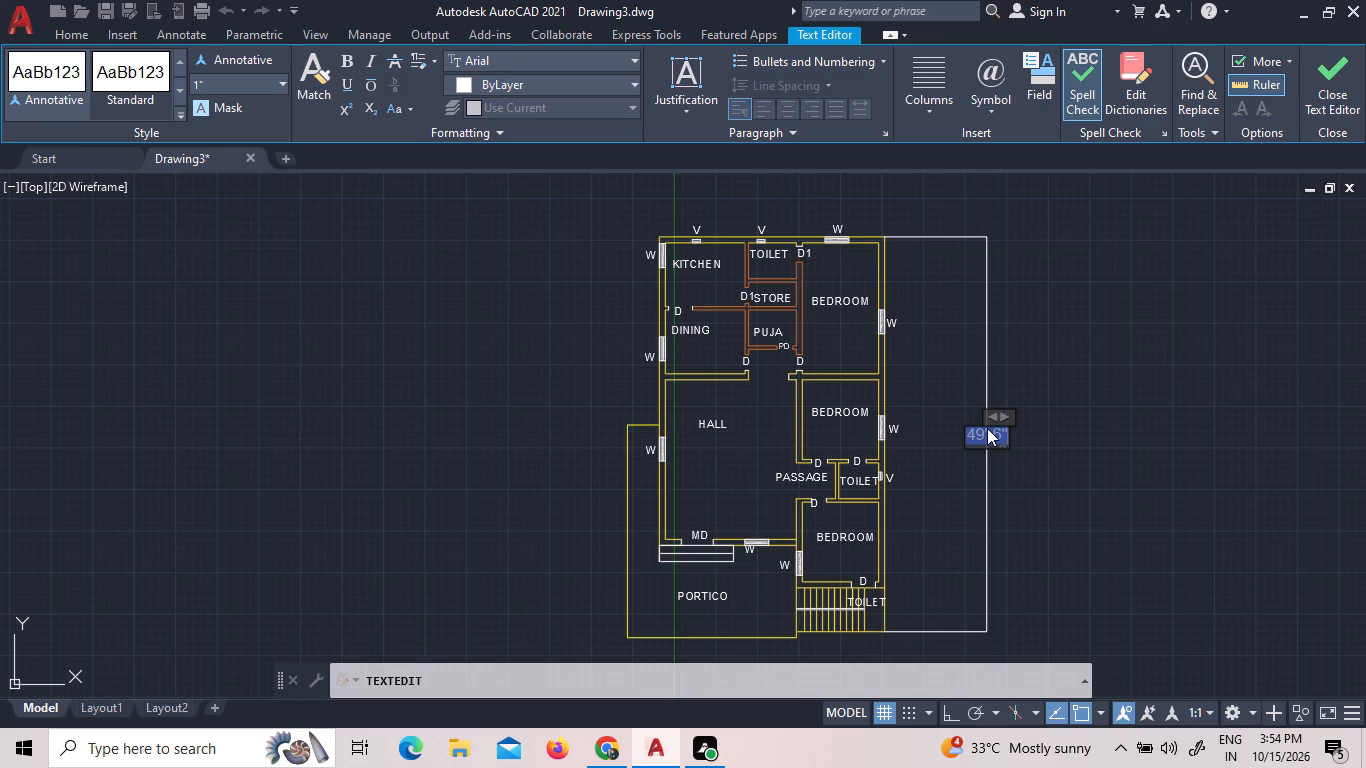
left_click(287, 83)
left_click(256, 105)
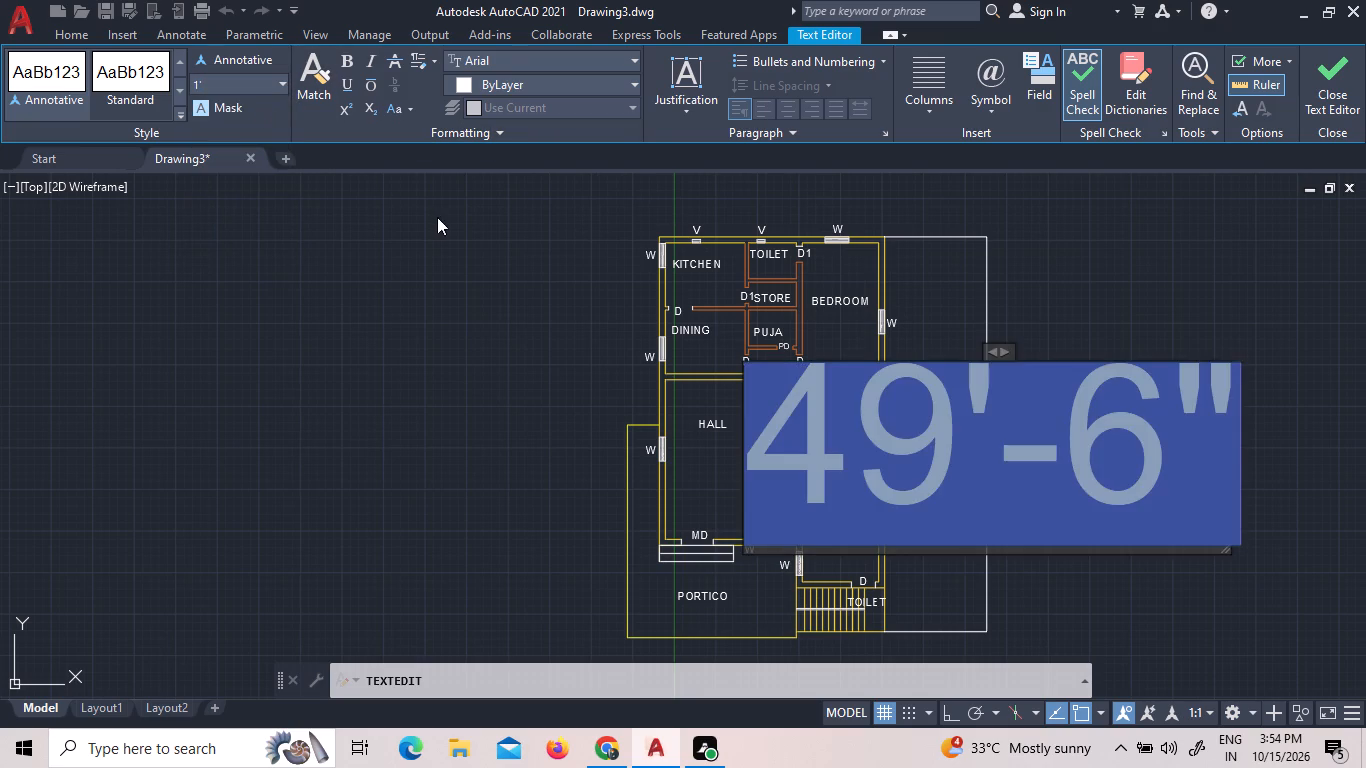
left_click(437, 217)
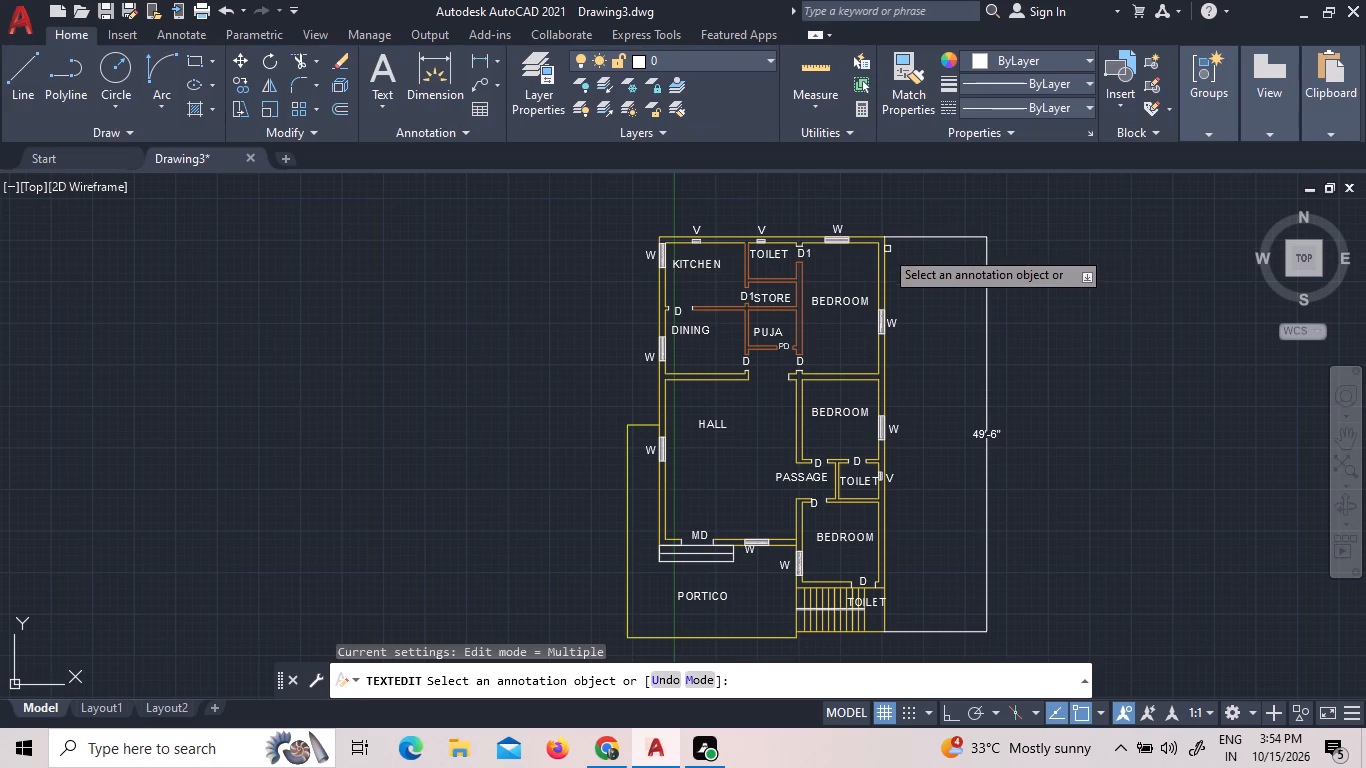
right_click(905, 302)
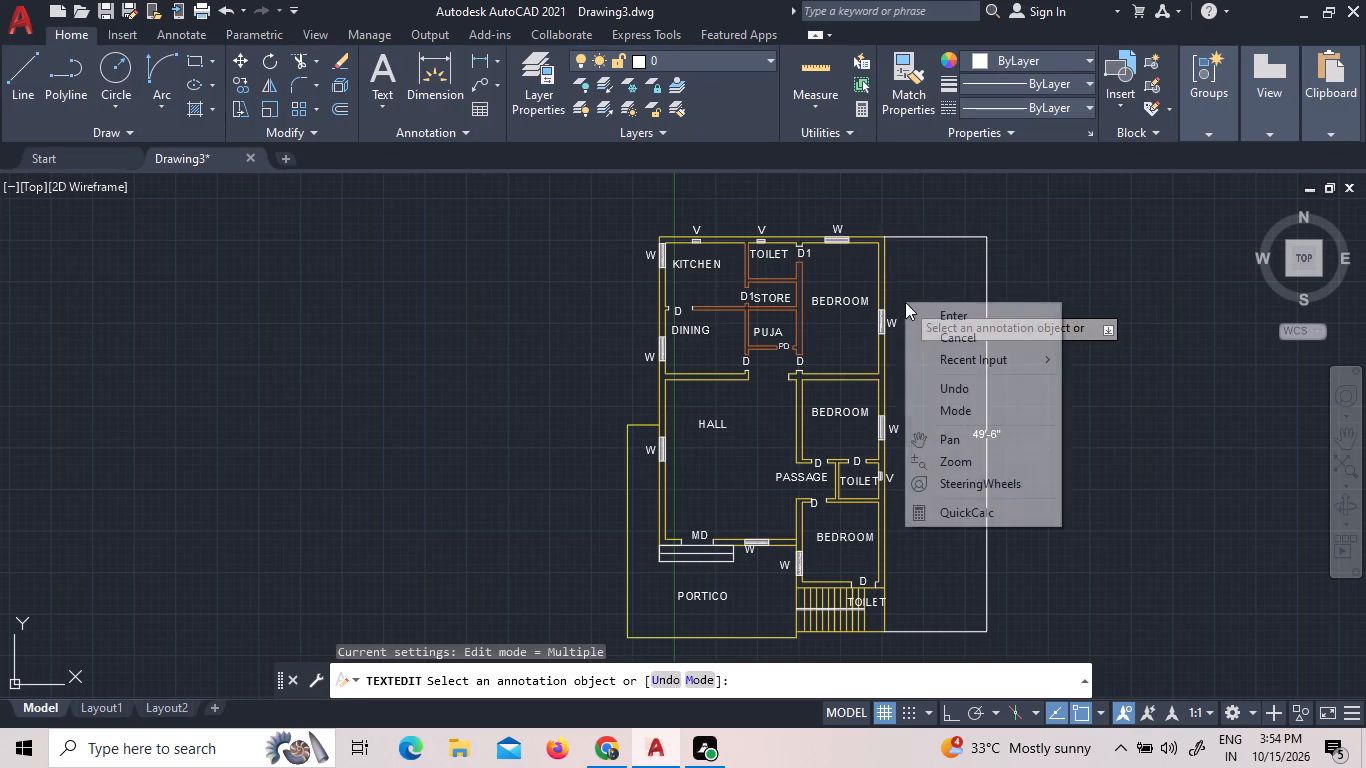
left_click(934, 310)
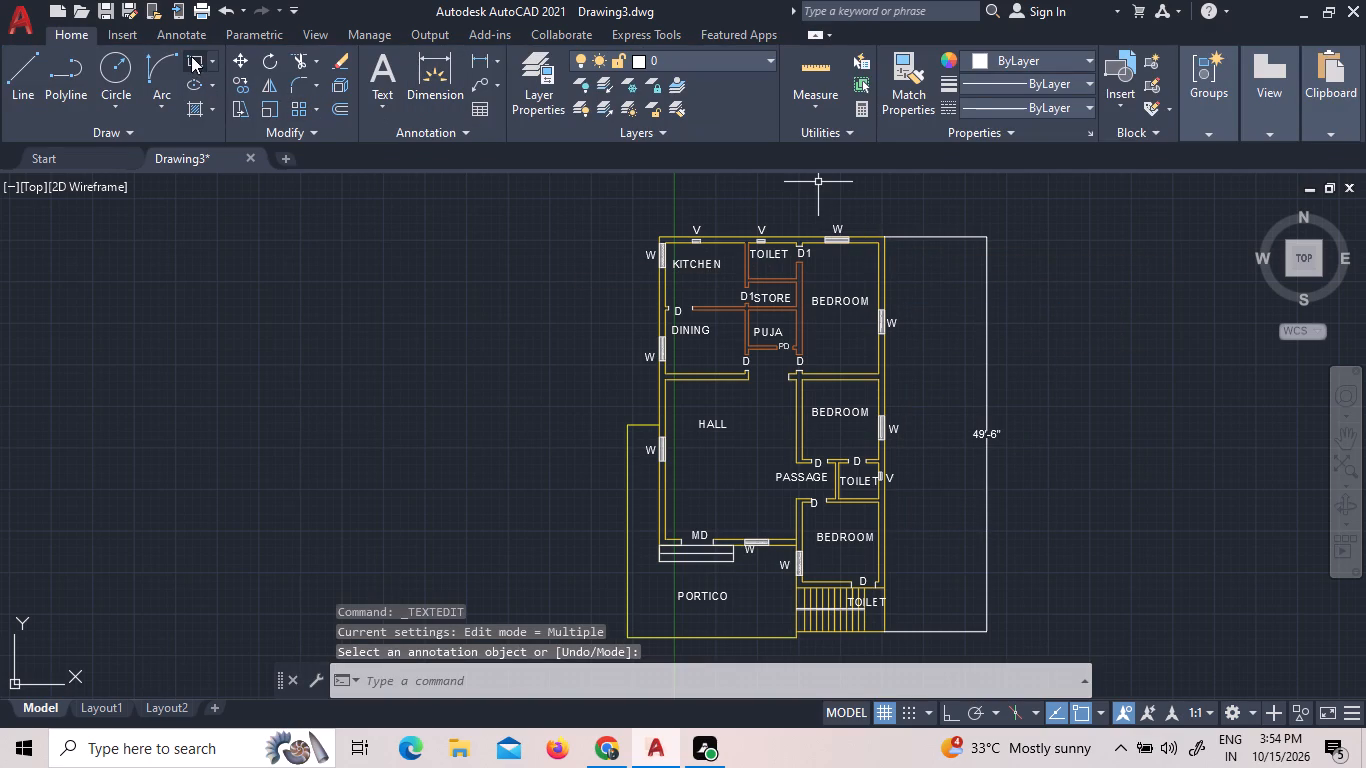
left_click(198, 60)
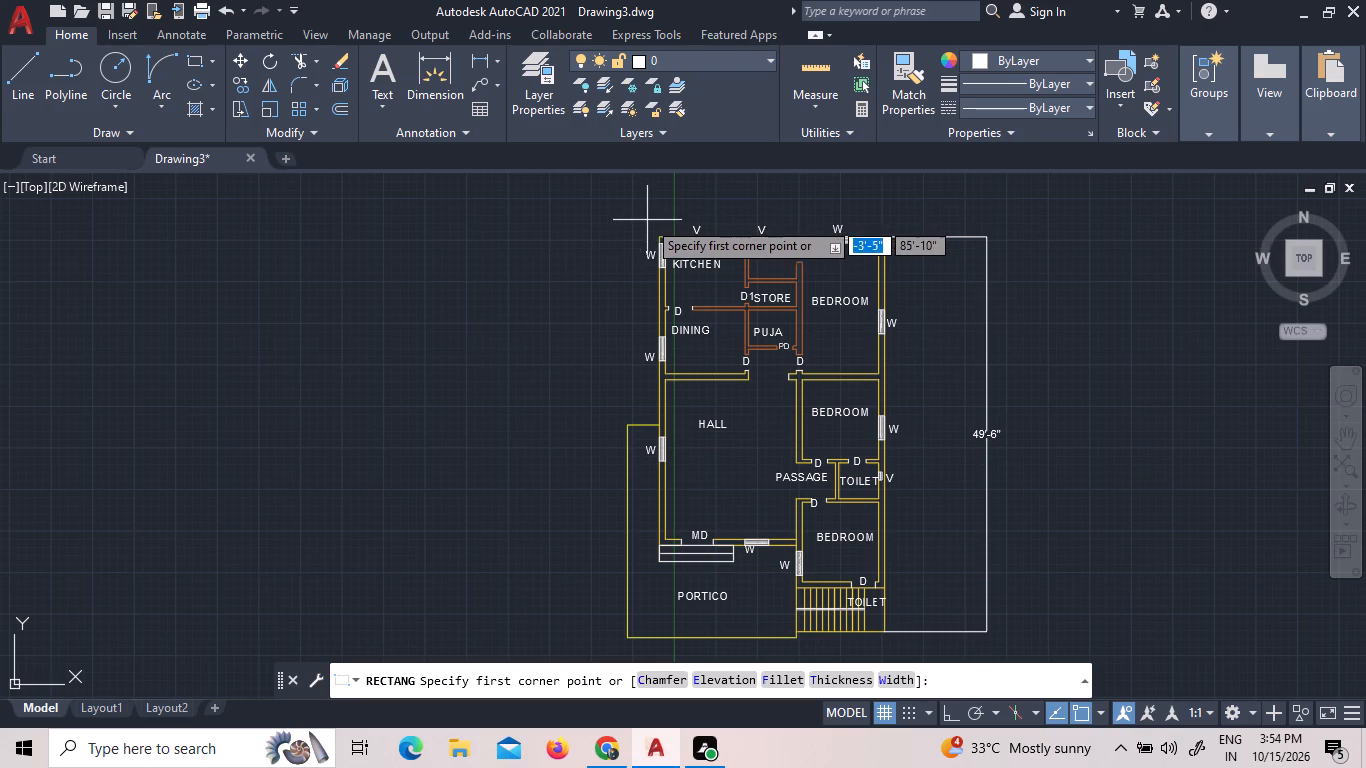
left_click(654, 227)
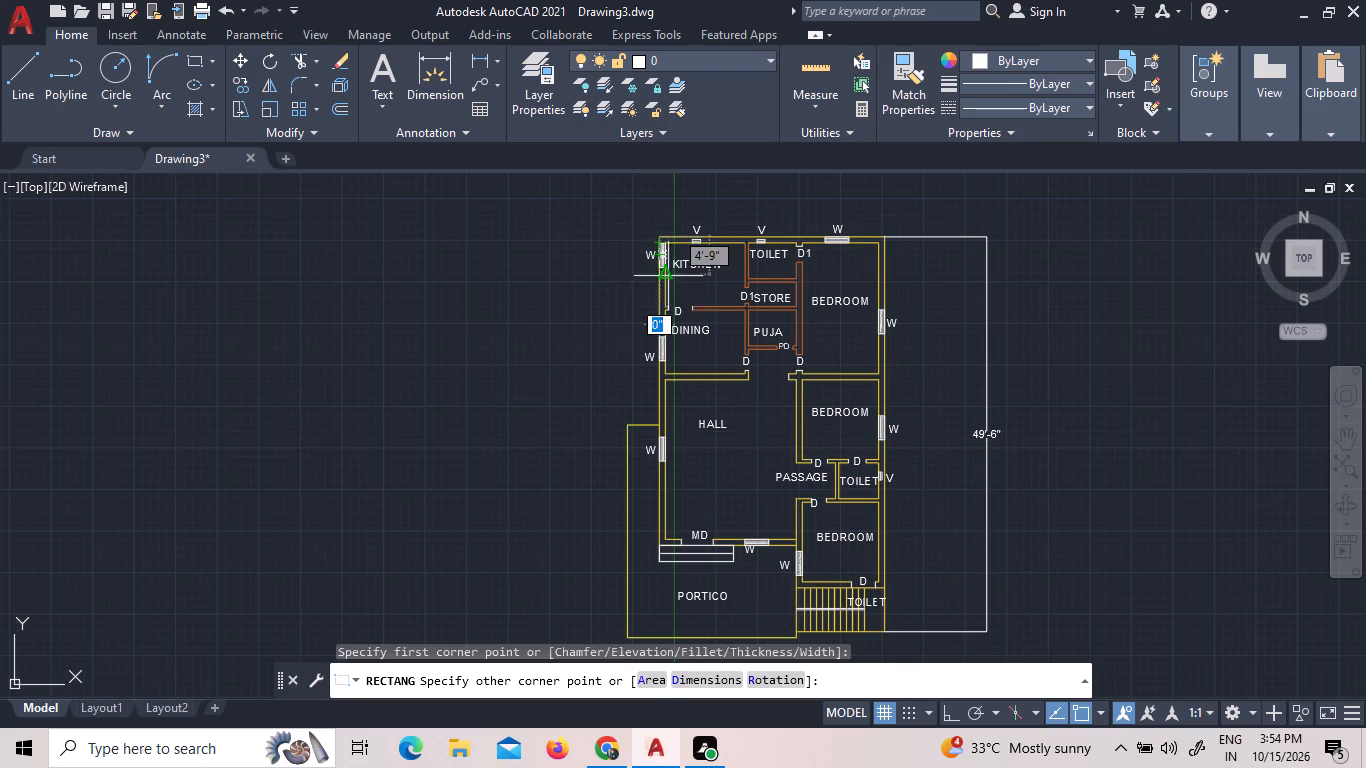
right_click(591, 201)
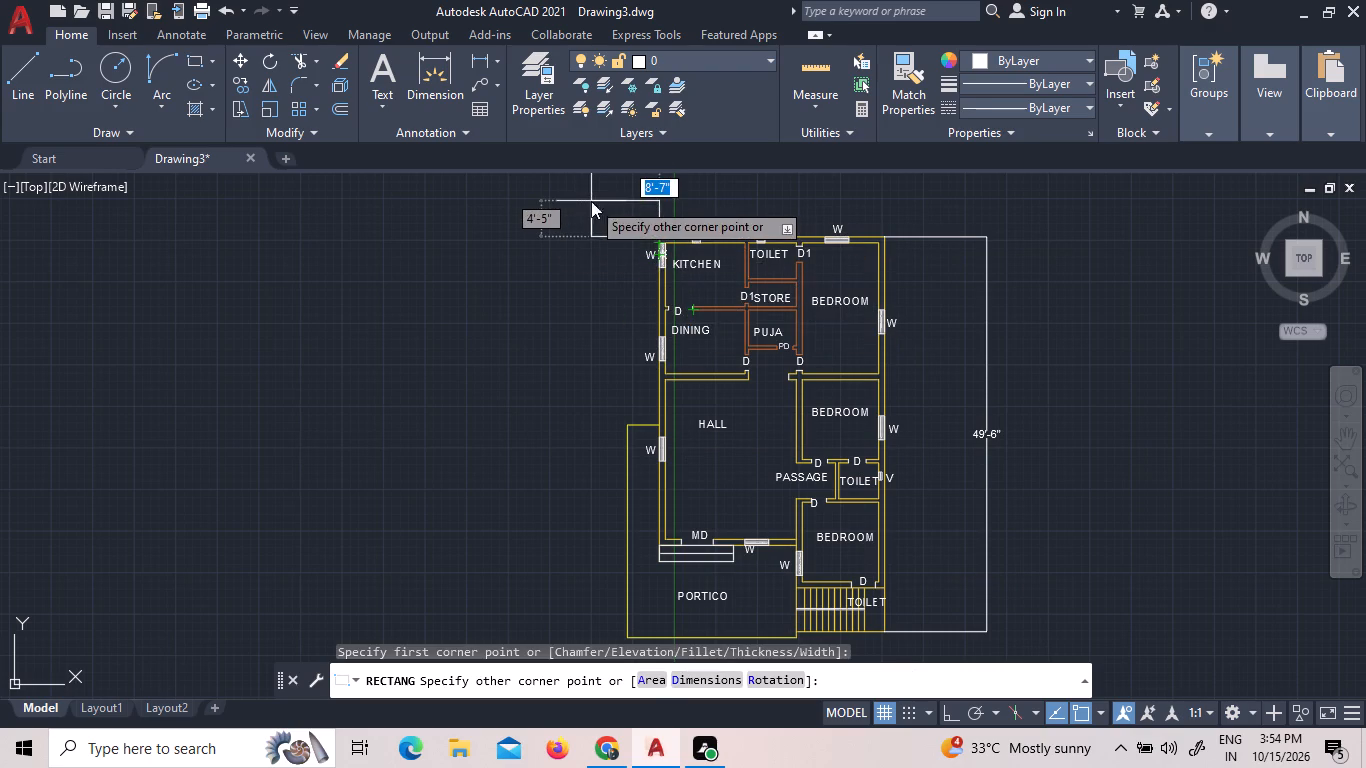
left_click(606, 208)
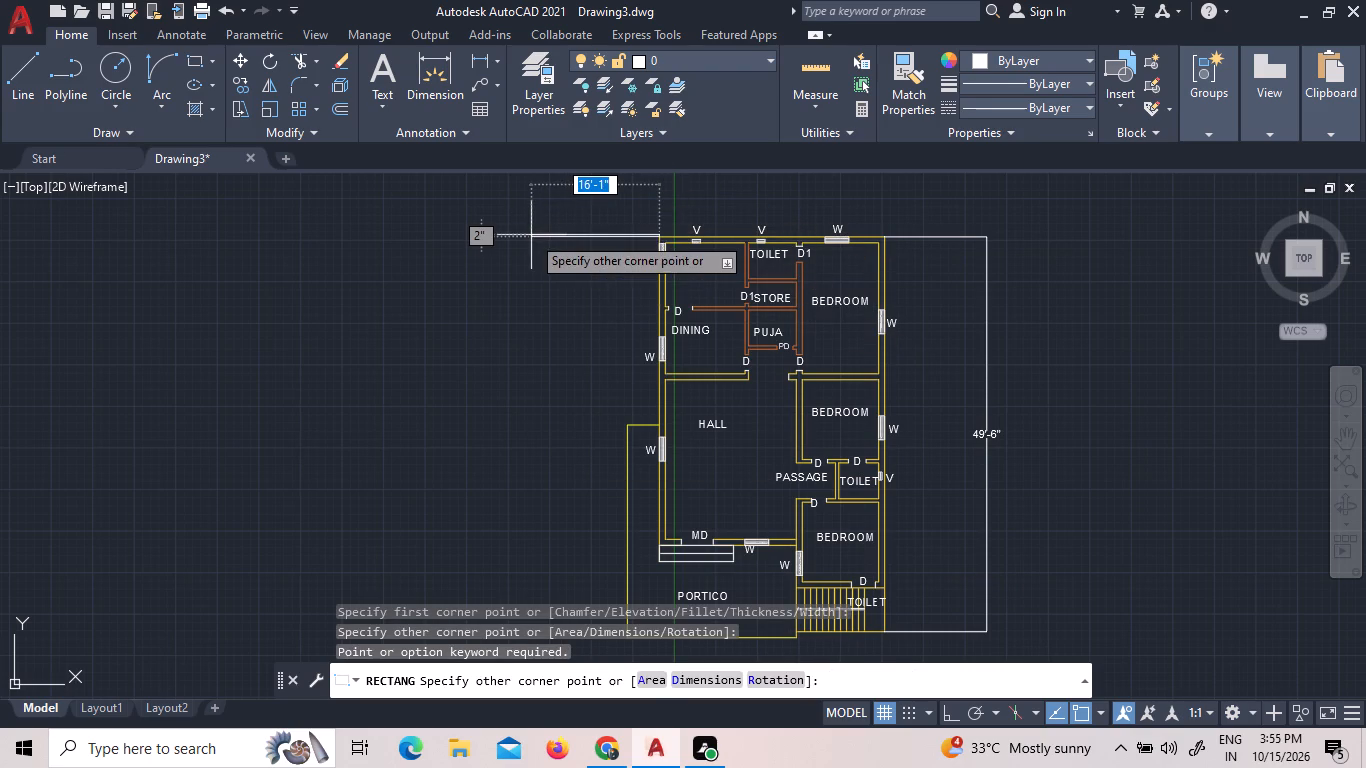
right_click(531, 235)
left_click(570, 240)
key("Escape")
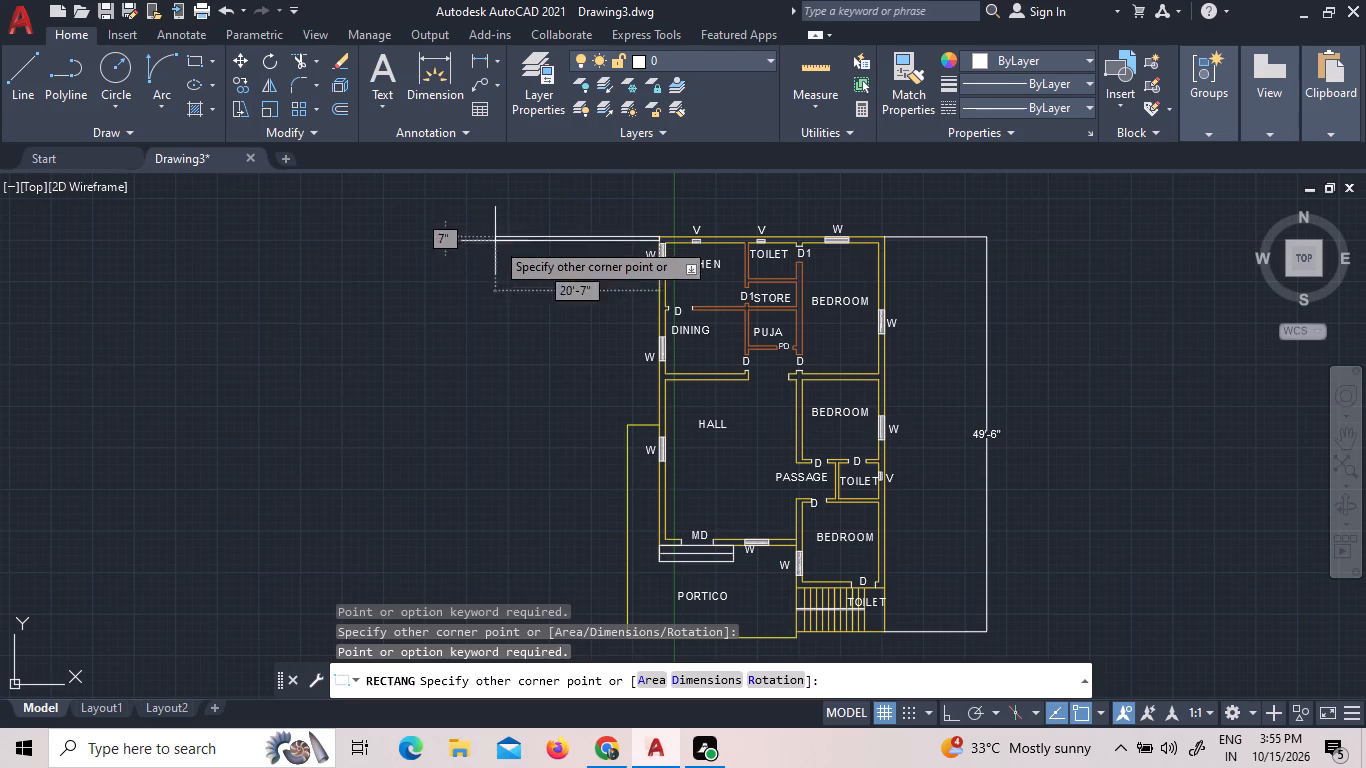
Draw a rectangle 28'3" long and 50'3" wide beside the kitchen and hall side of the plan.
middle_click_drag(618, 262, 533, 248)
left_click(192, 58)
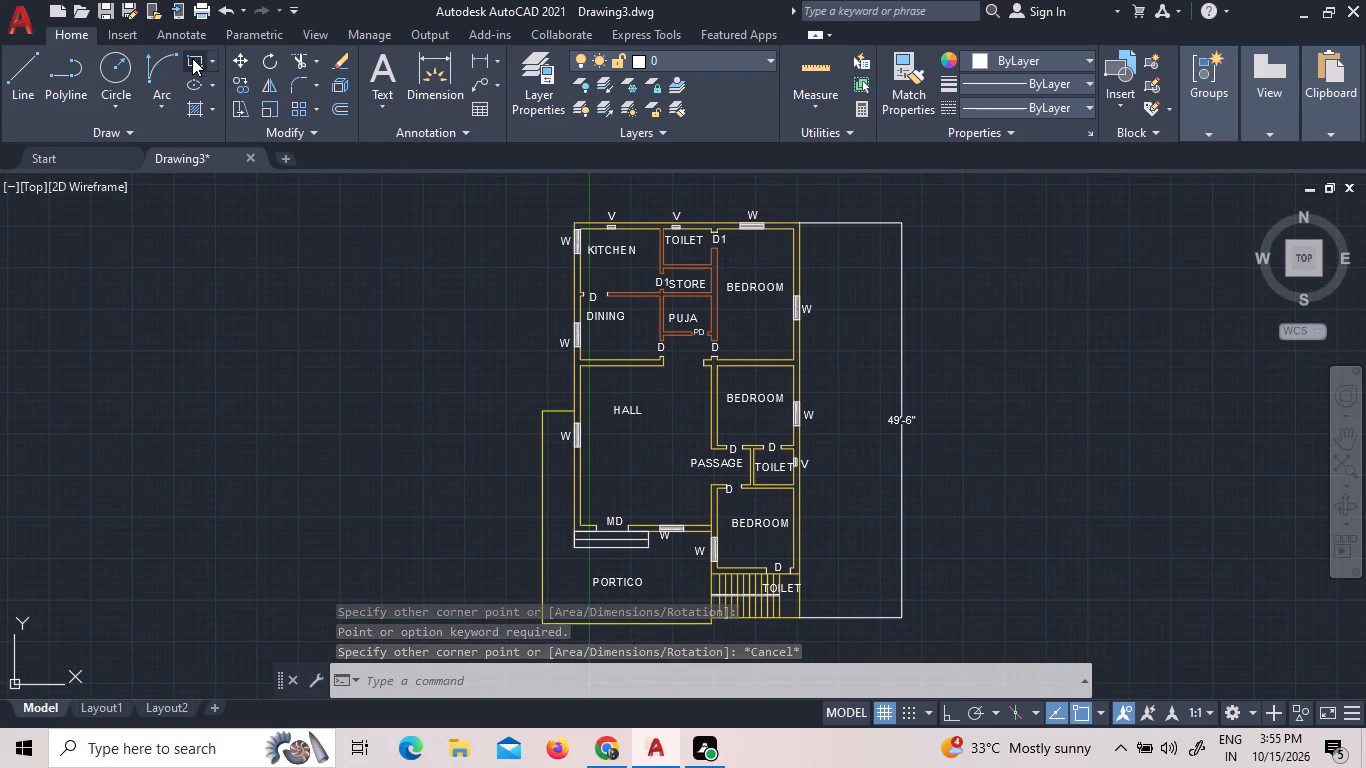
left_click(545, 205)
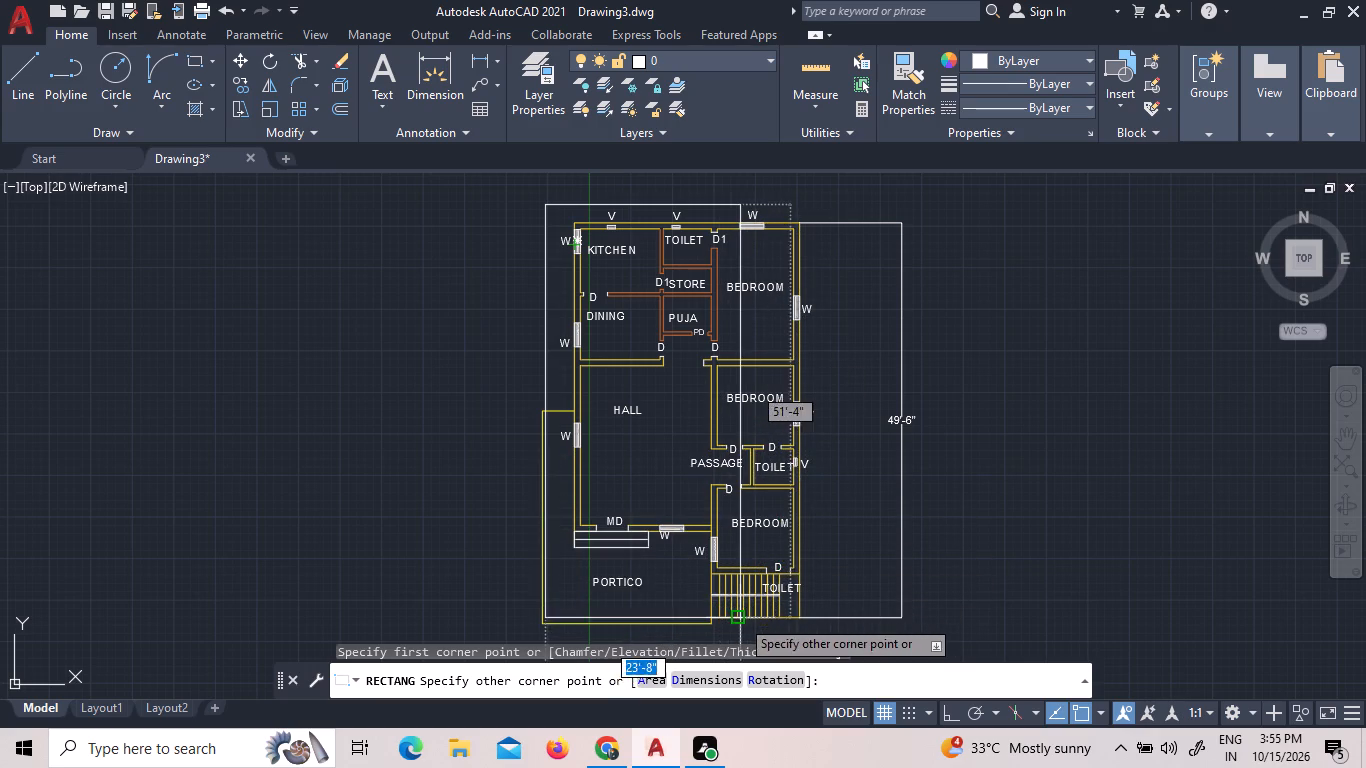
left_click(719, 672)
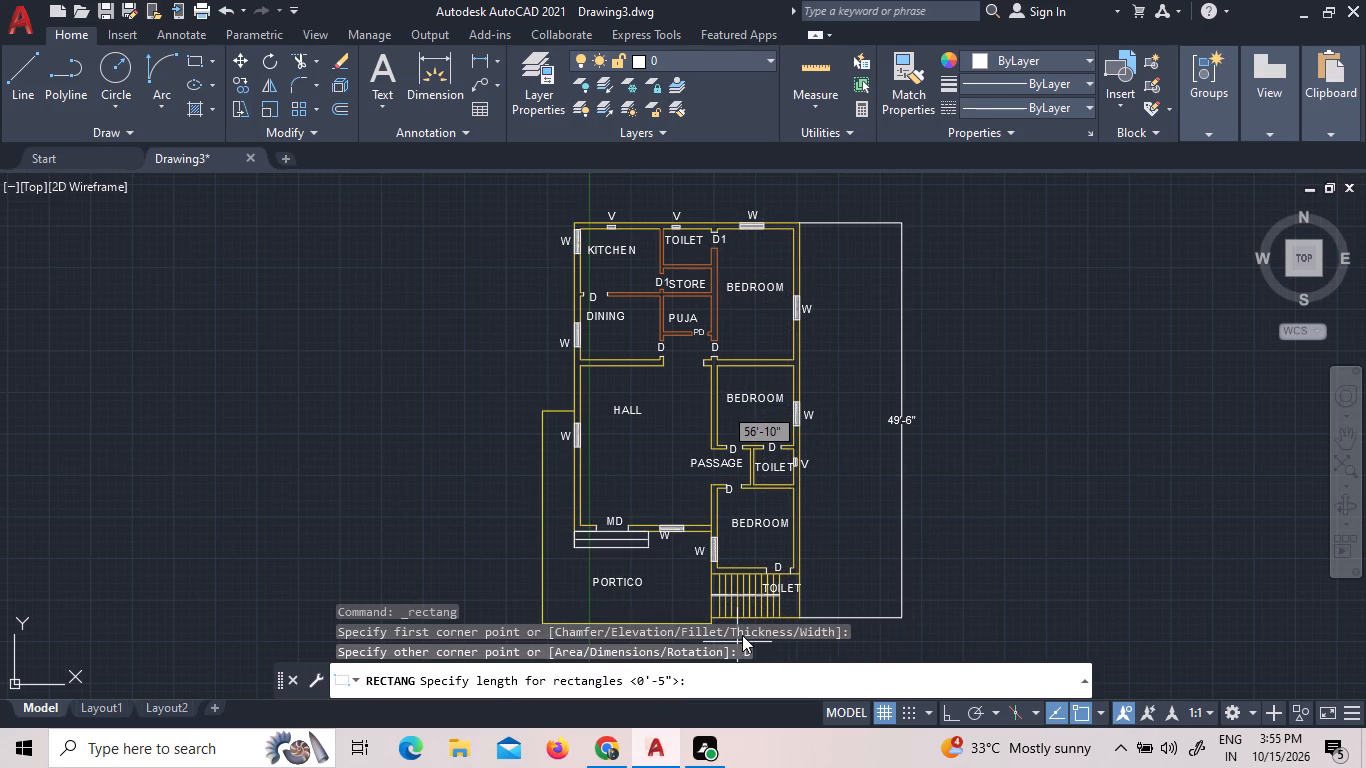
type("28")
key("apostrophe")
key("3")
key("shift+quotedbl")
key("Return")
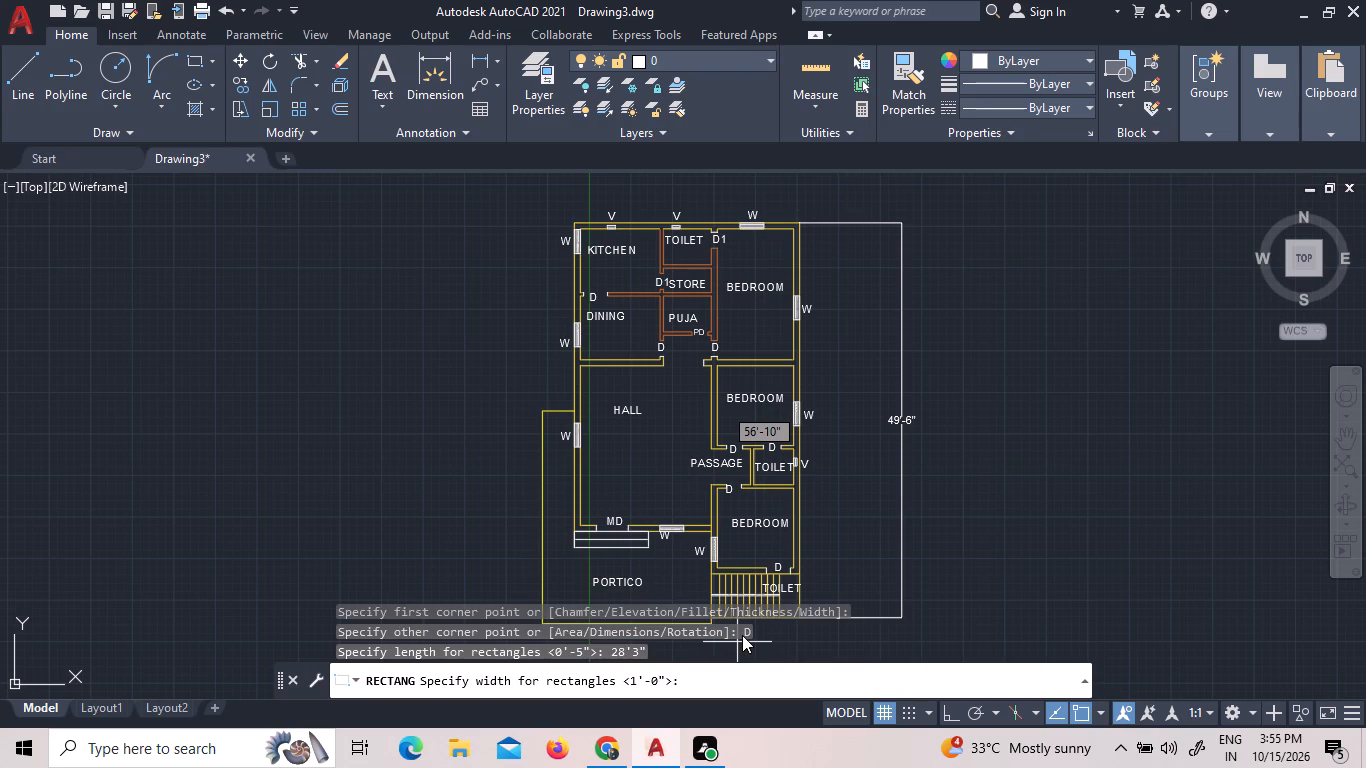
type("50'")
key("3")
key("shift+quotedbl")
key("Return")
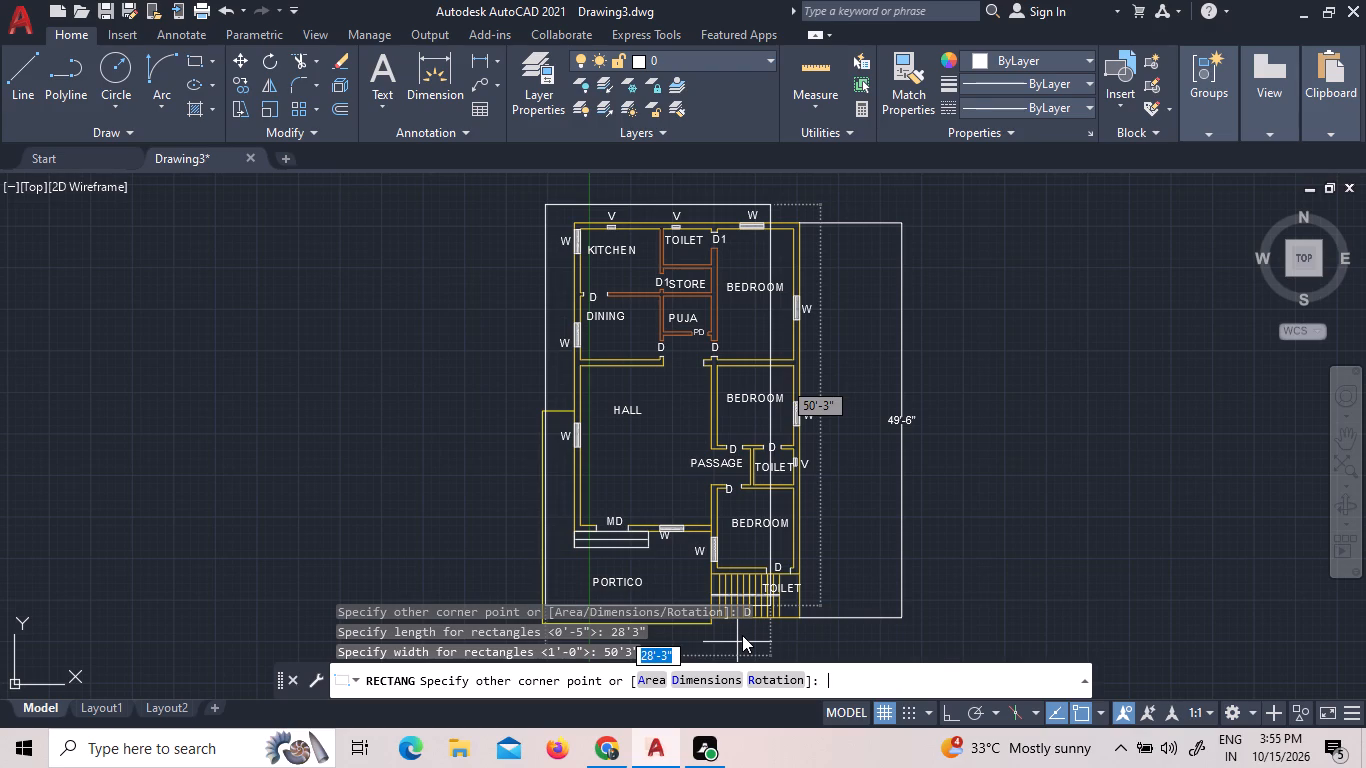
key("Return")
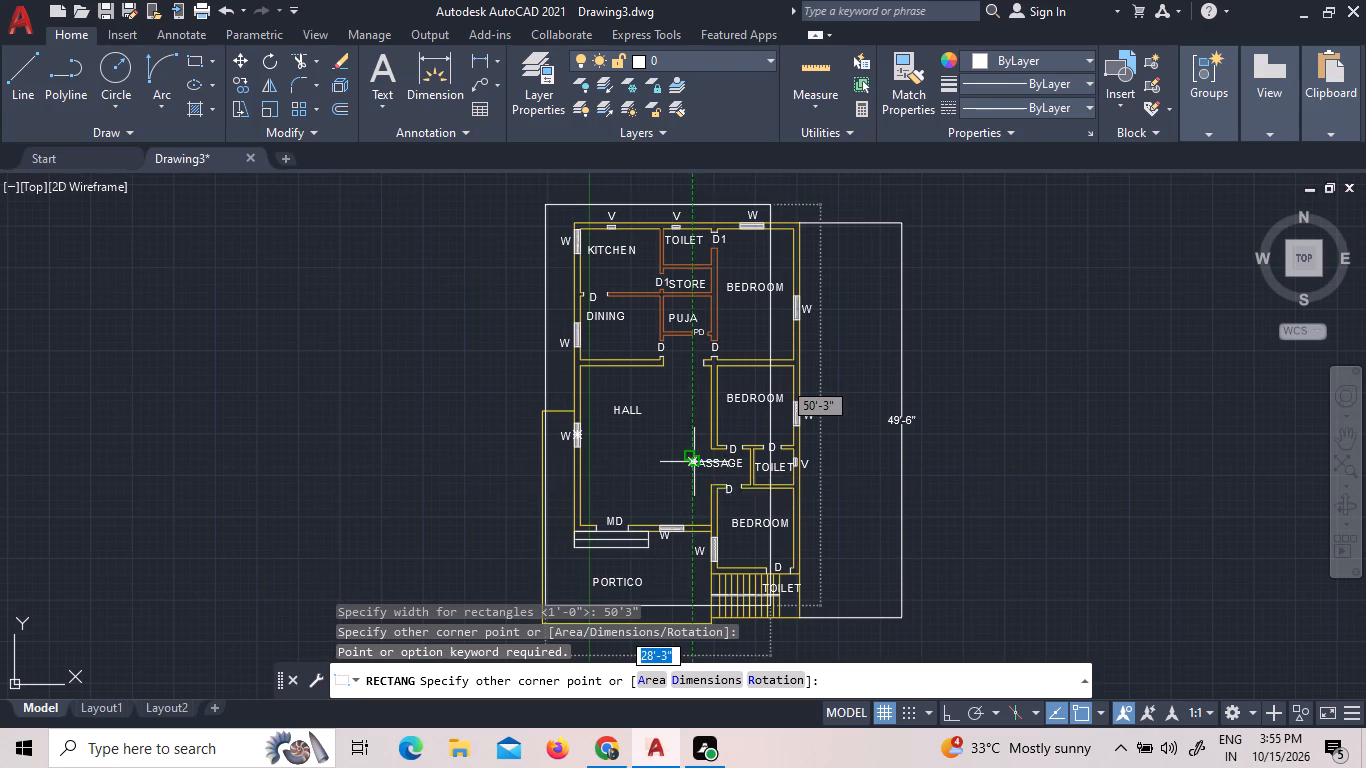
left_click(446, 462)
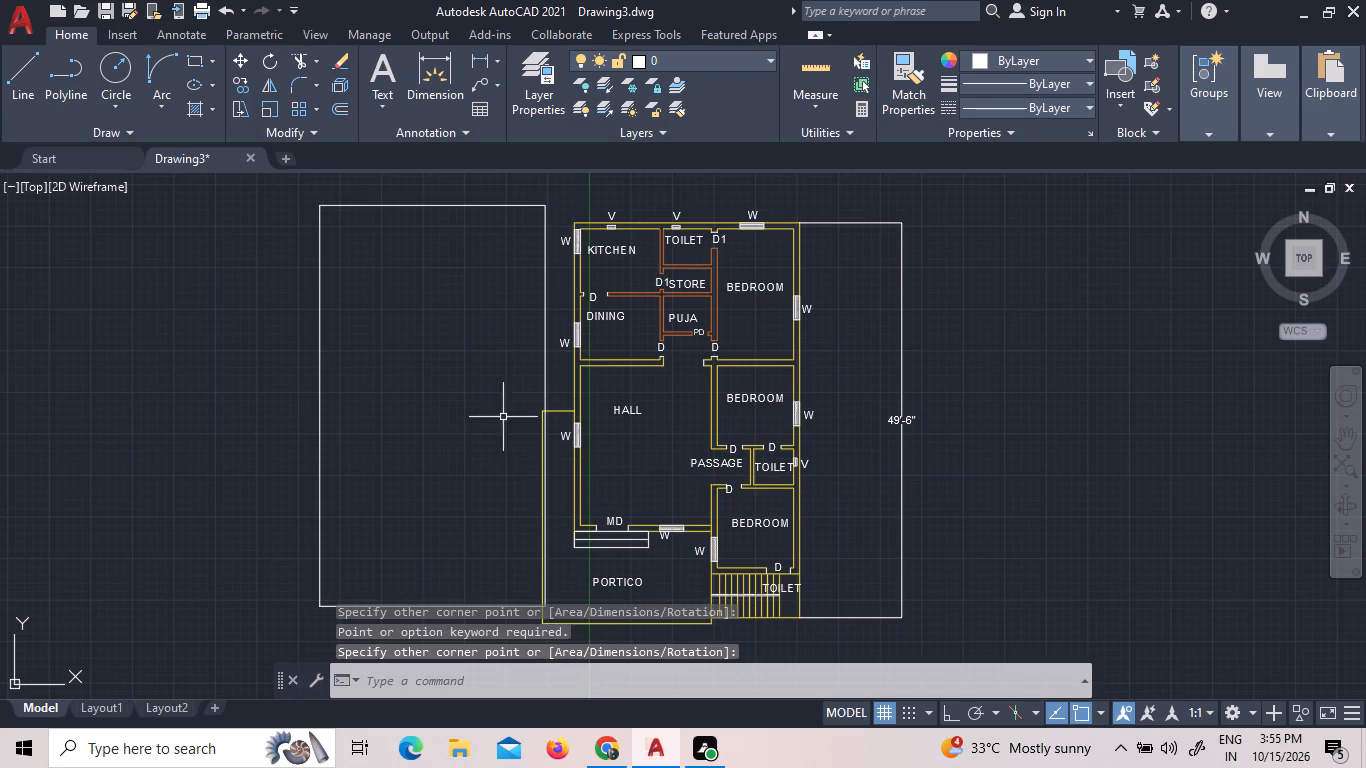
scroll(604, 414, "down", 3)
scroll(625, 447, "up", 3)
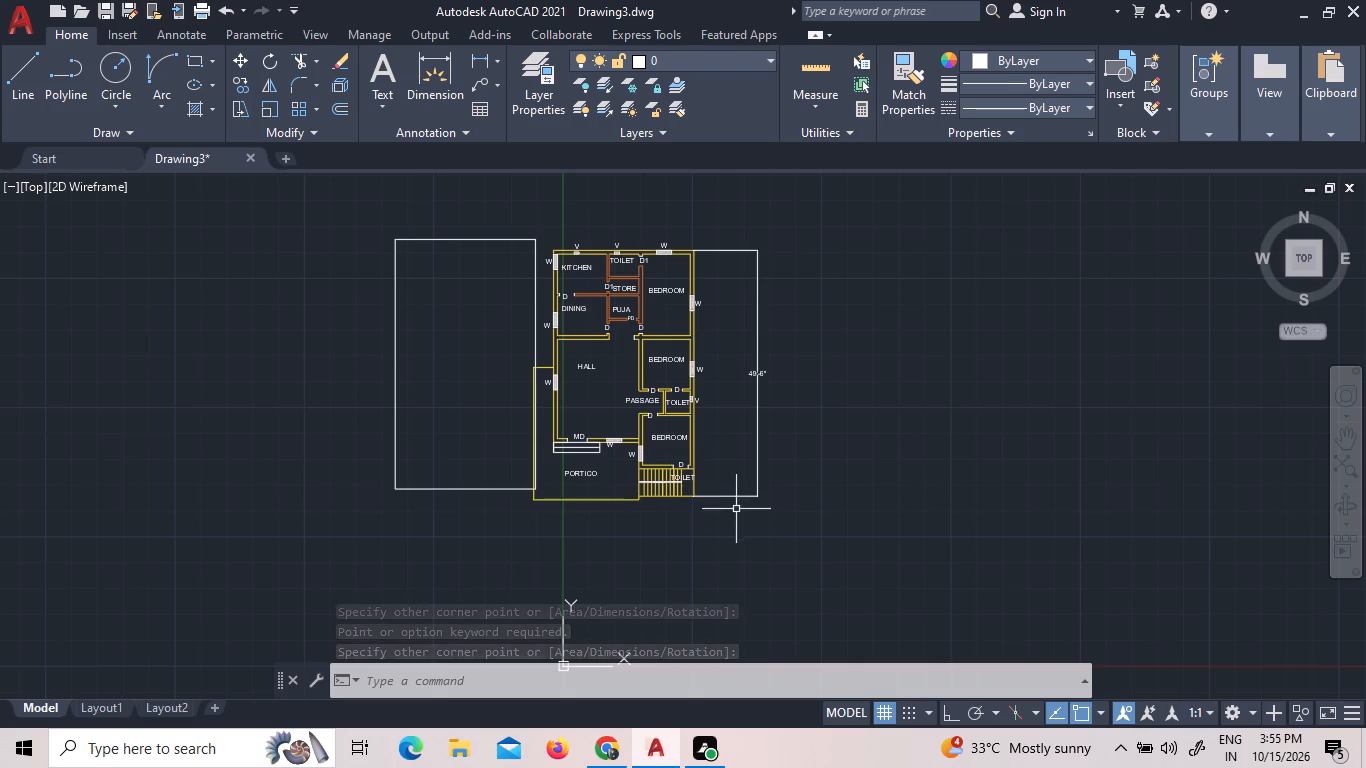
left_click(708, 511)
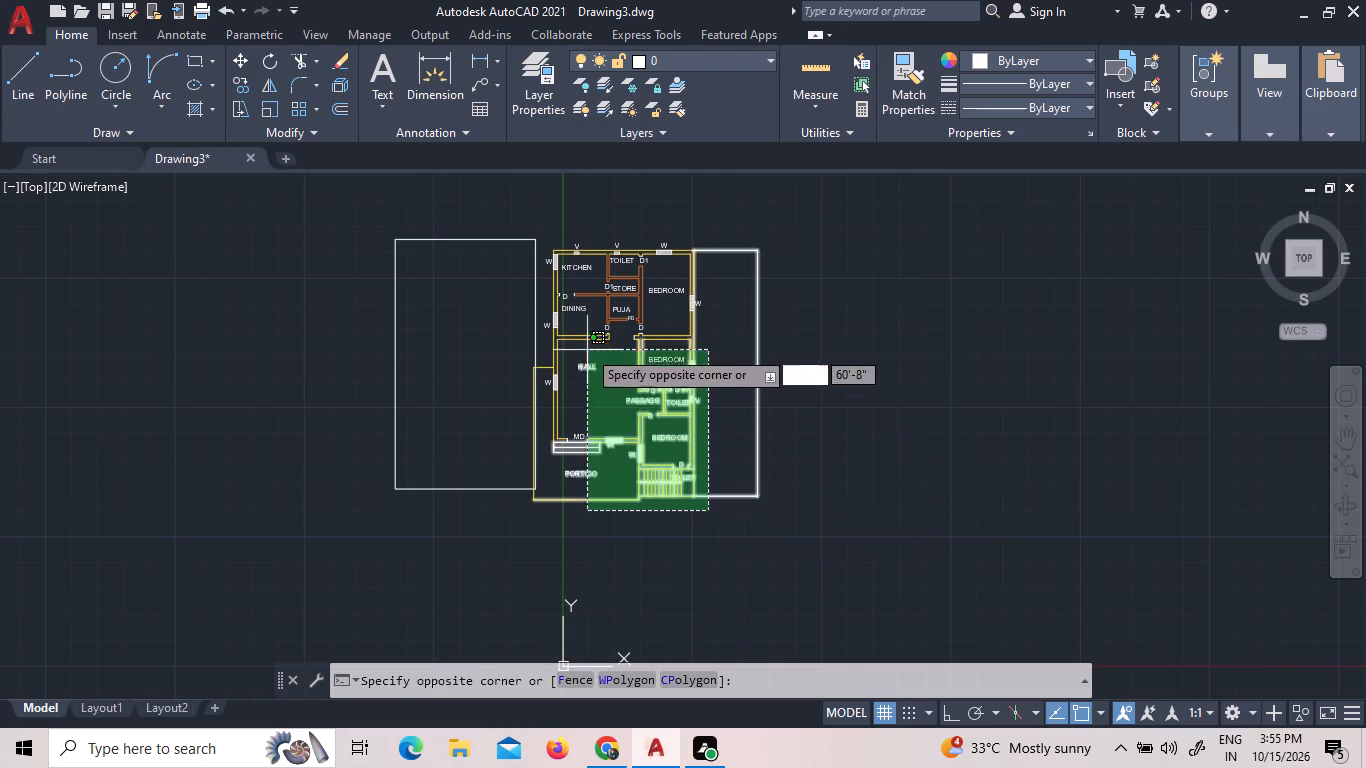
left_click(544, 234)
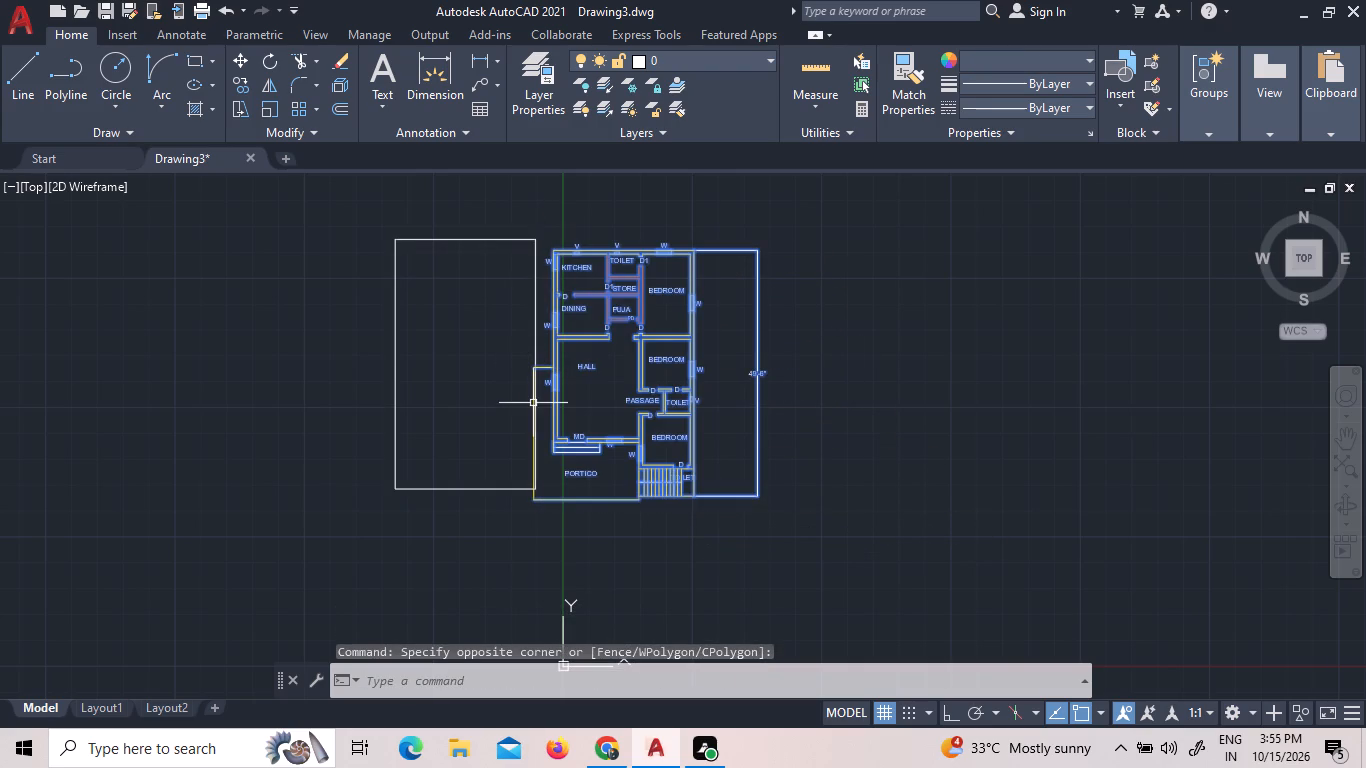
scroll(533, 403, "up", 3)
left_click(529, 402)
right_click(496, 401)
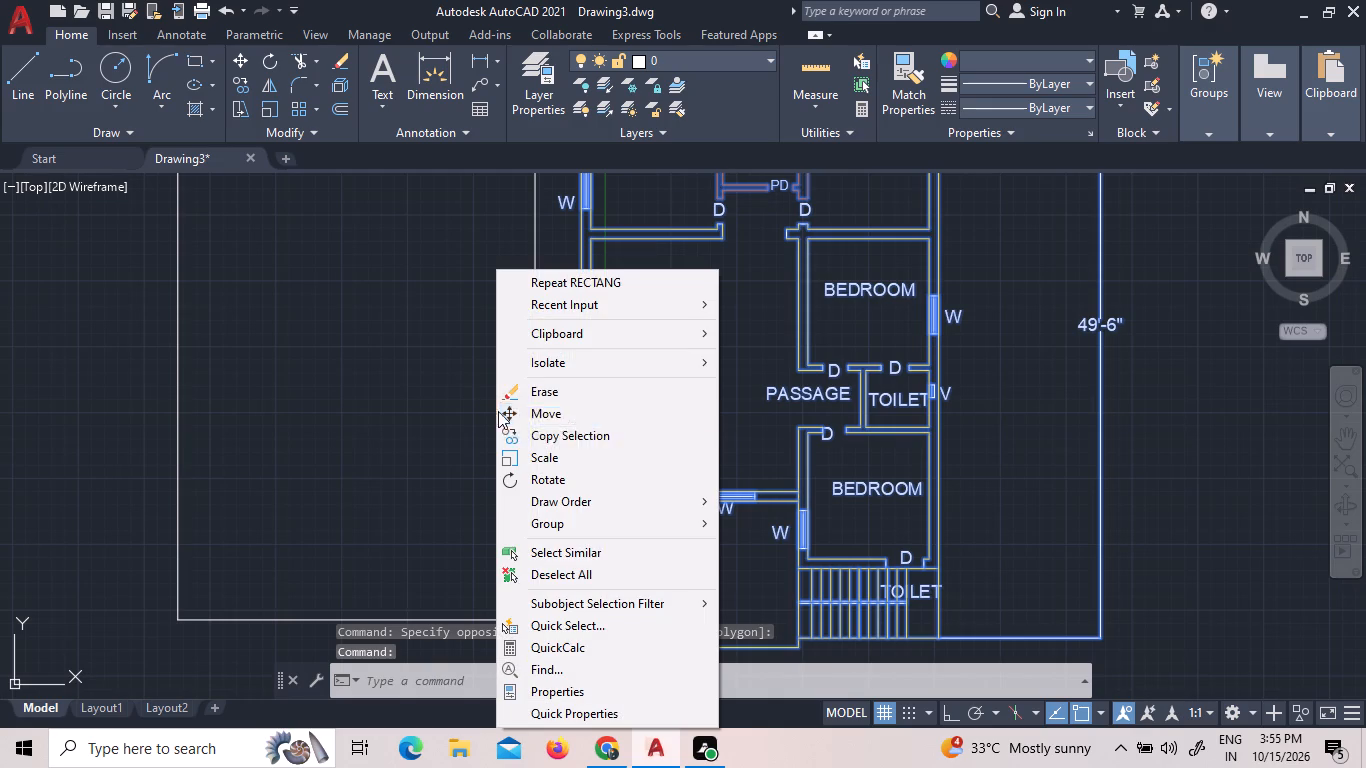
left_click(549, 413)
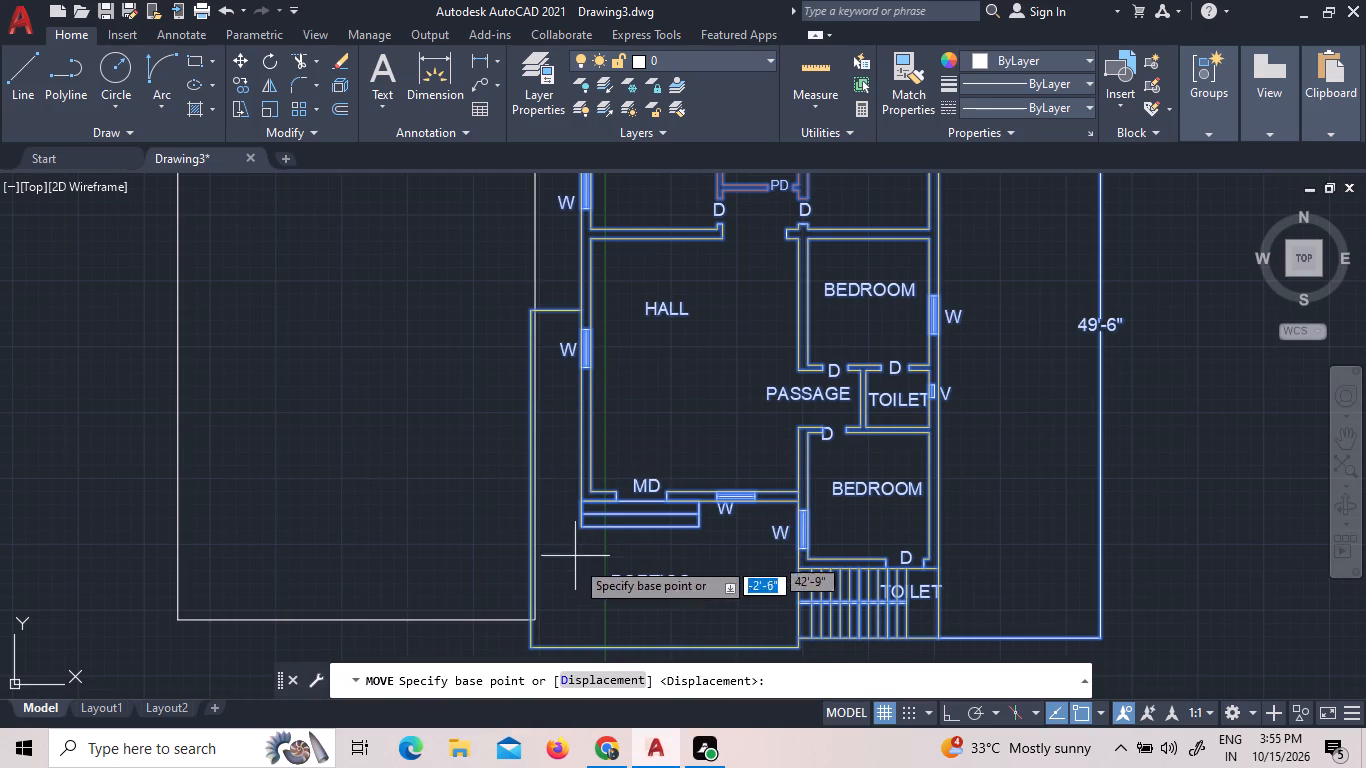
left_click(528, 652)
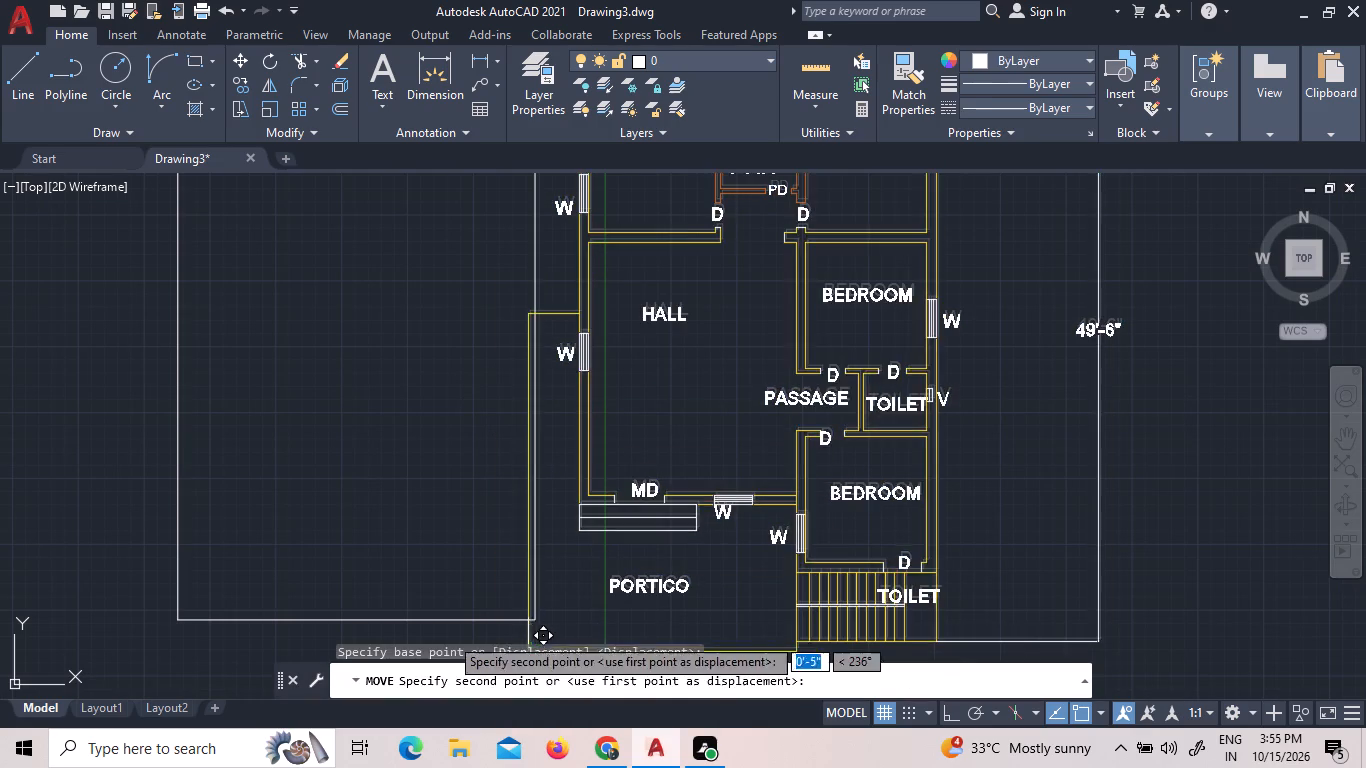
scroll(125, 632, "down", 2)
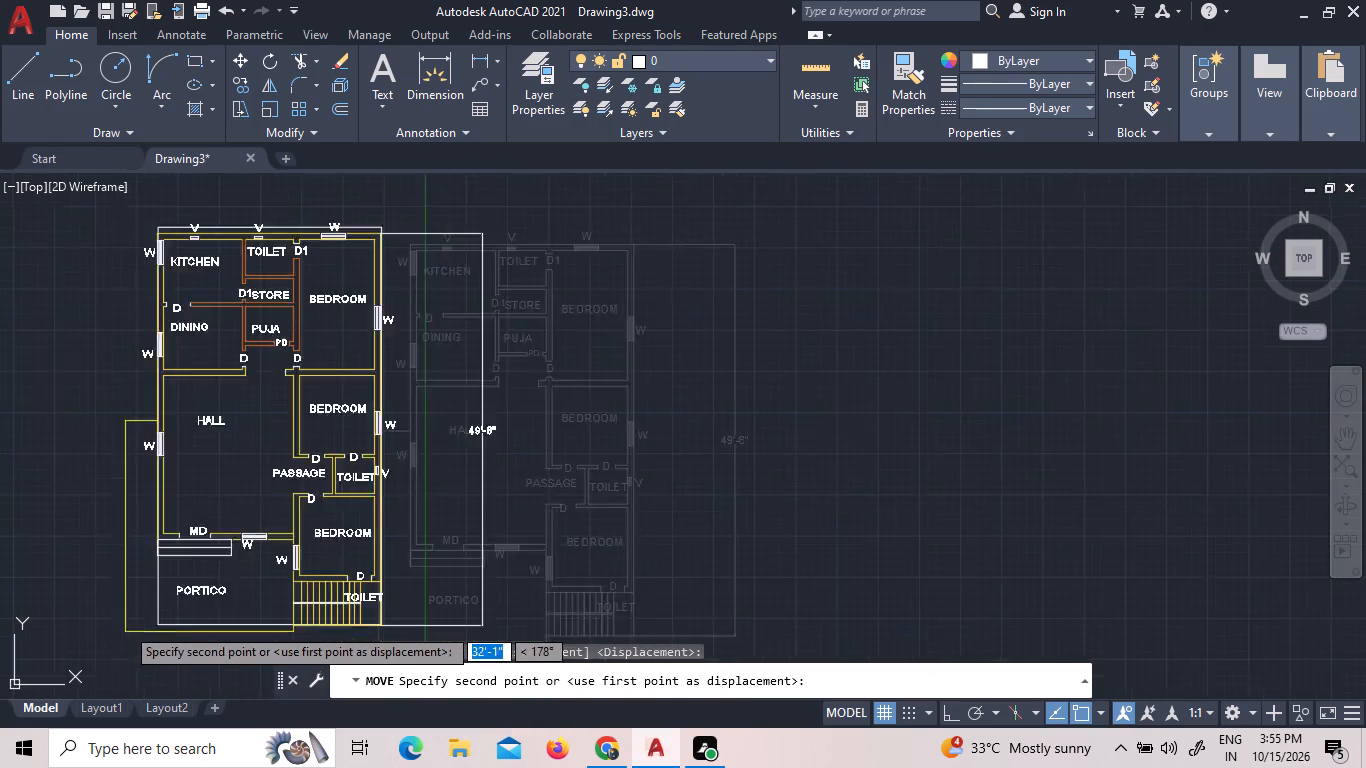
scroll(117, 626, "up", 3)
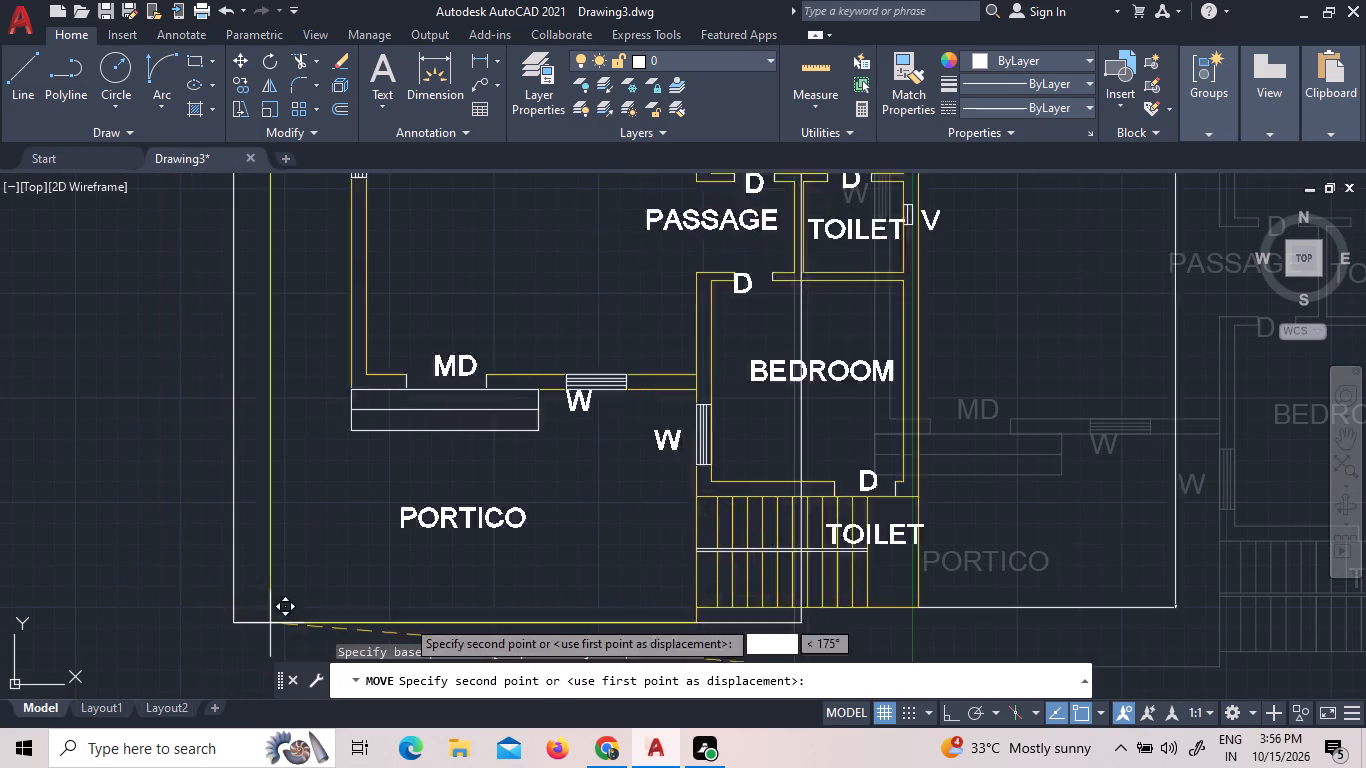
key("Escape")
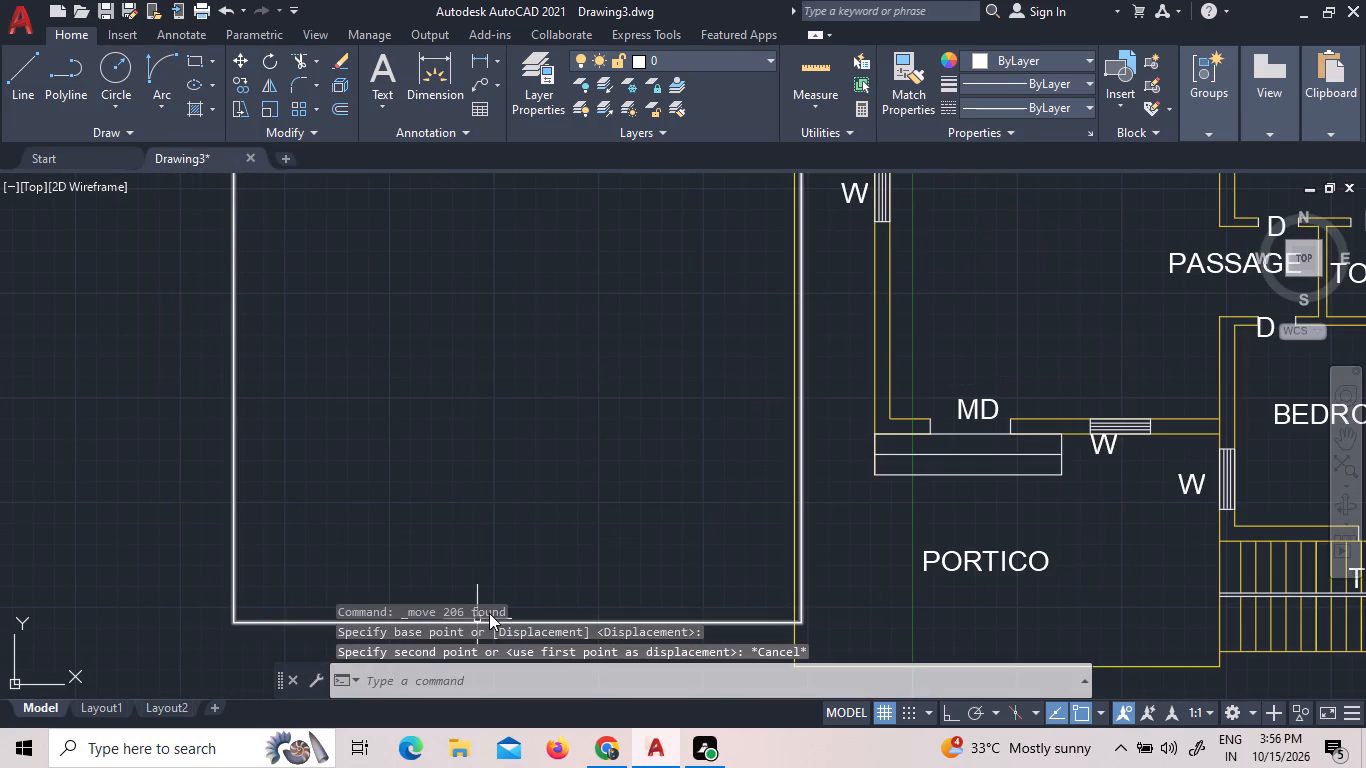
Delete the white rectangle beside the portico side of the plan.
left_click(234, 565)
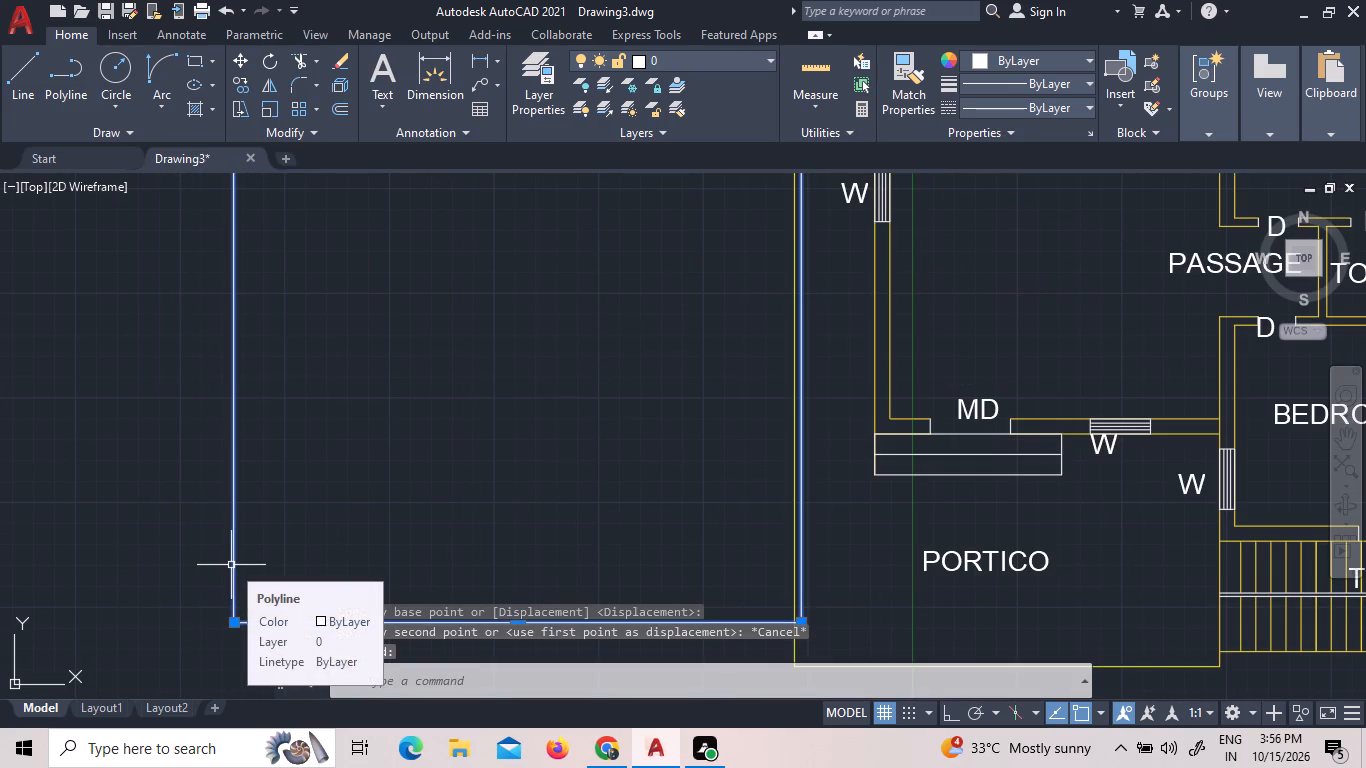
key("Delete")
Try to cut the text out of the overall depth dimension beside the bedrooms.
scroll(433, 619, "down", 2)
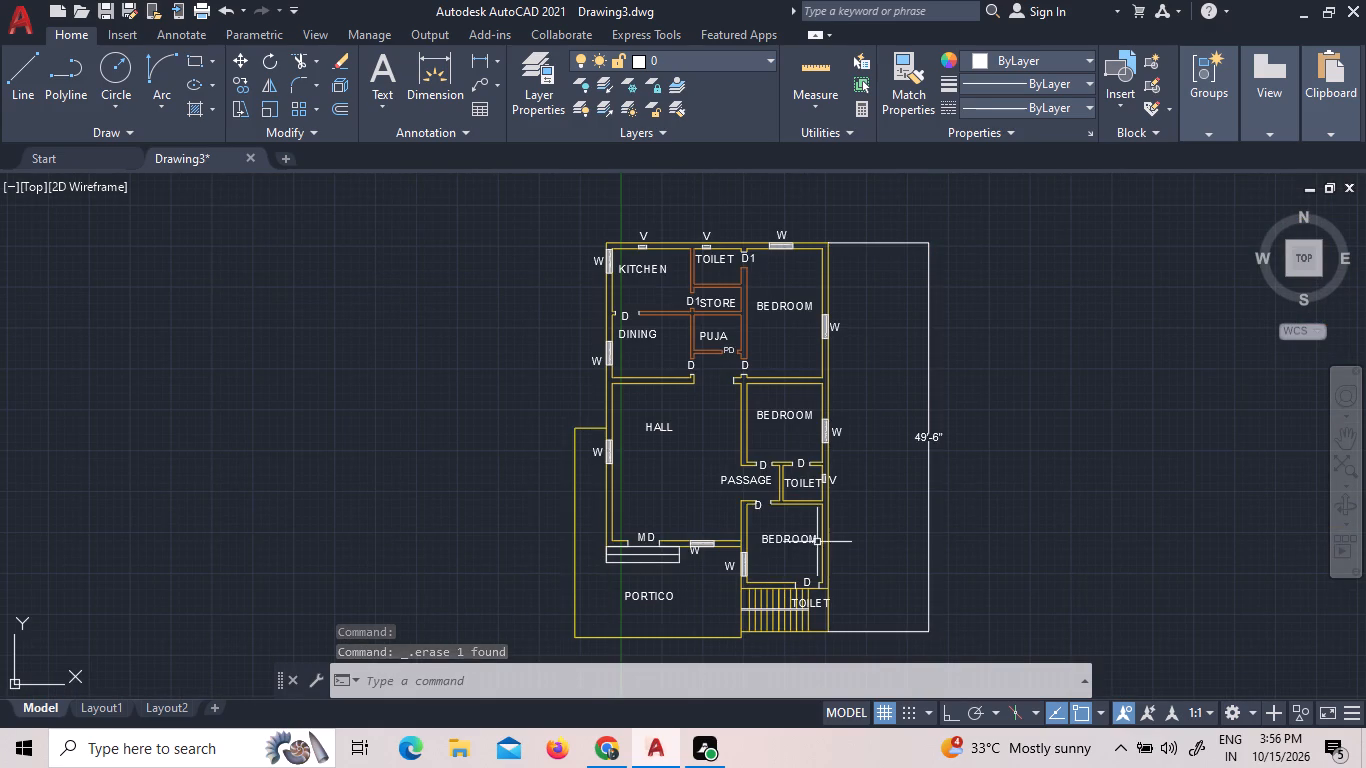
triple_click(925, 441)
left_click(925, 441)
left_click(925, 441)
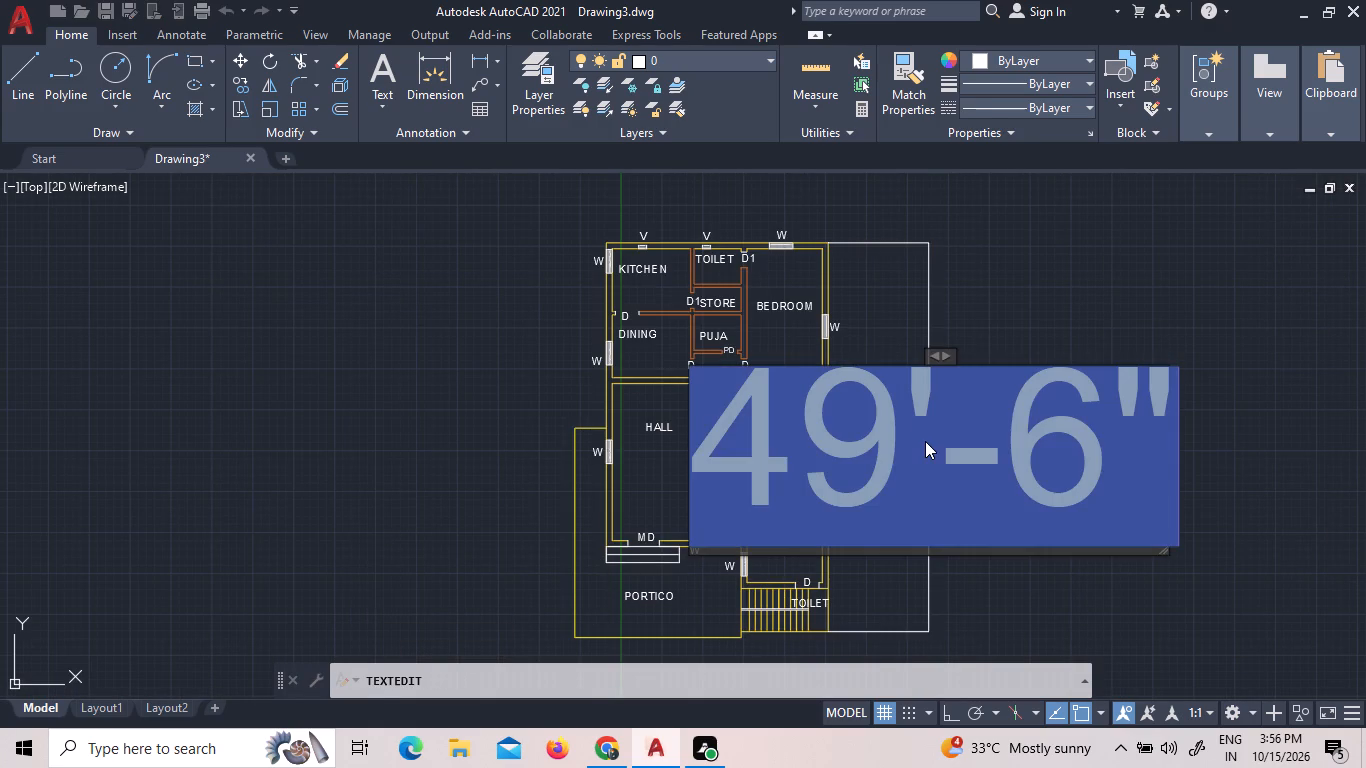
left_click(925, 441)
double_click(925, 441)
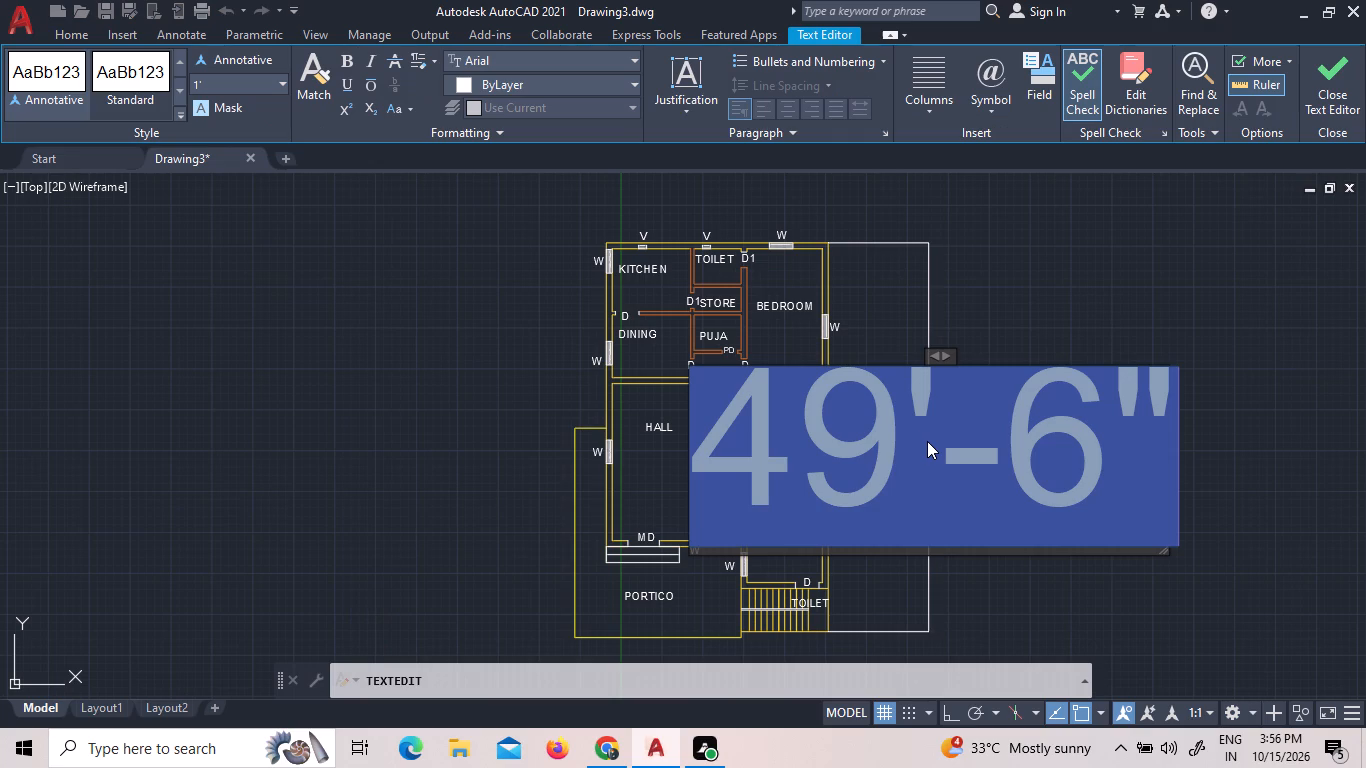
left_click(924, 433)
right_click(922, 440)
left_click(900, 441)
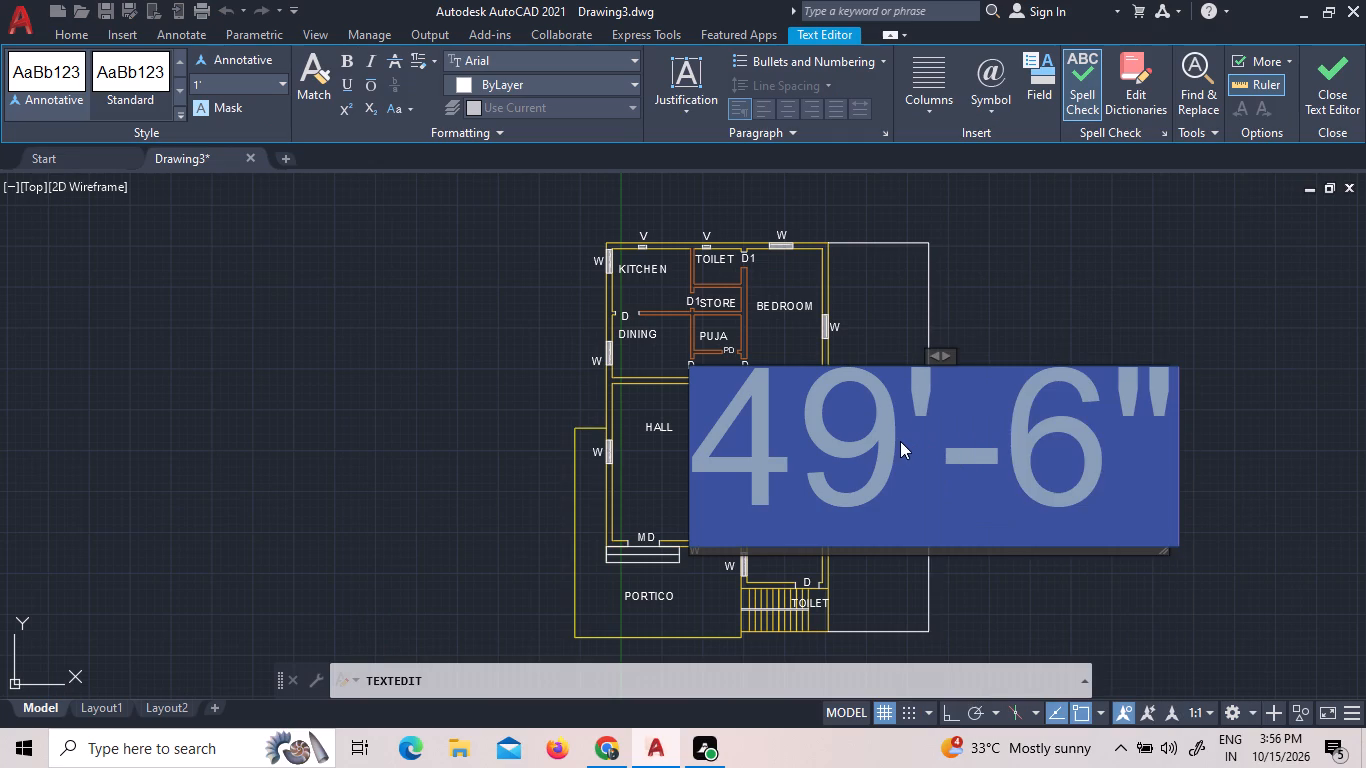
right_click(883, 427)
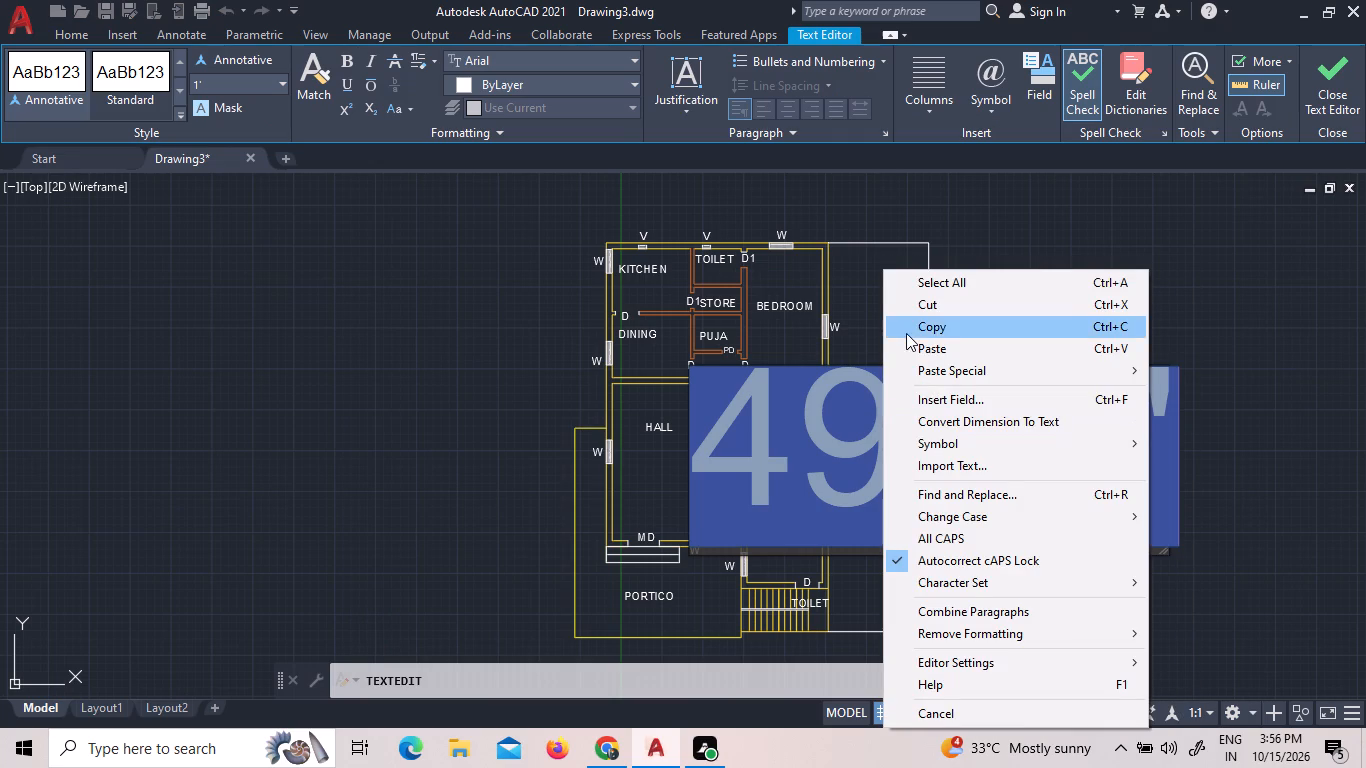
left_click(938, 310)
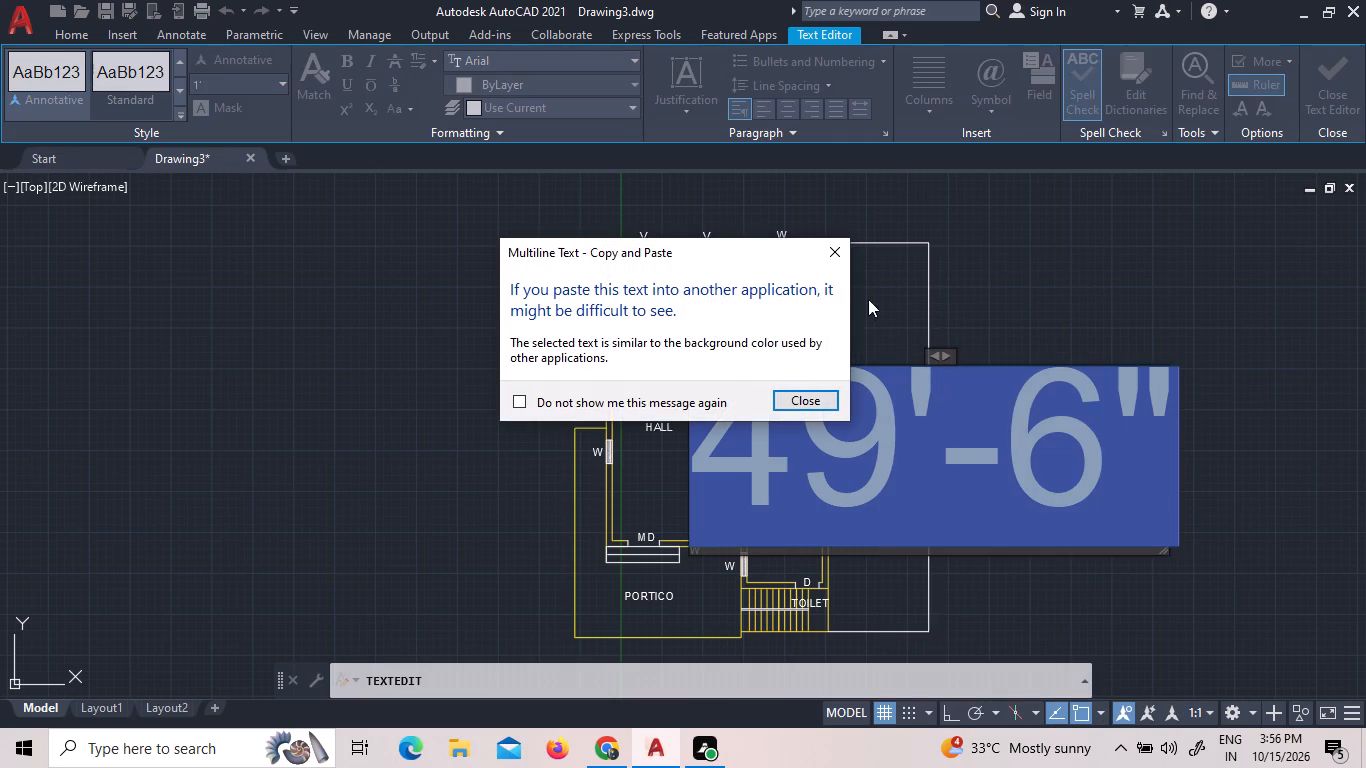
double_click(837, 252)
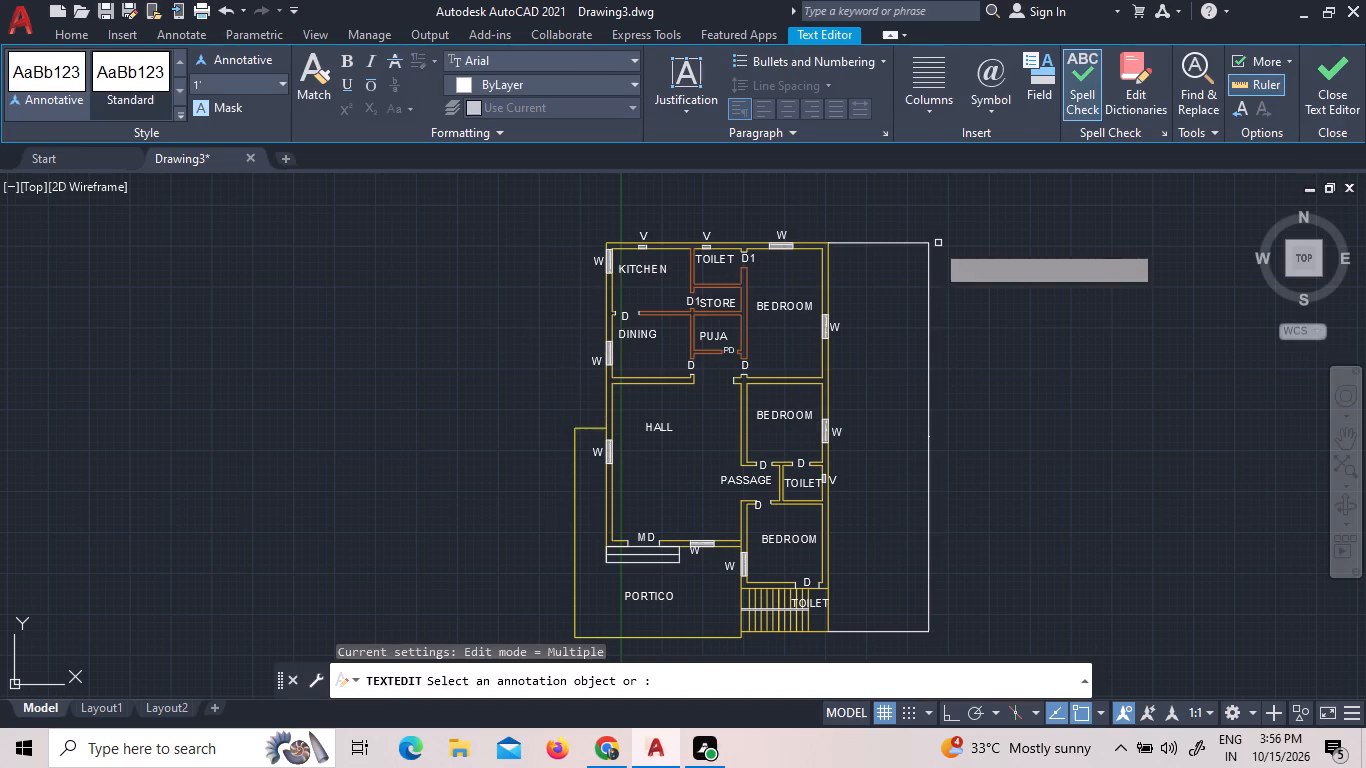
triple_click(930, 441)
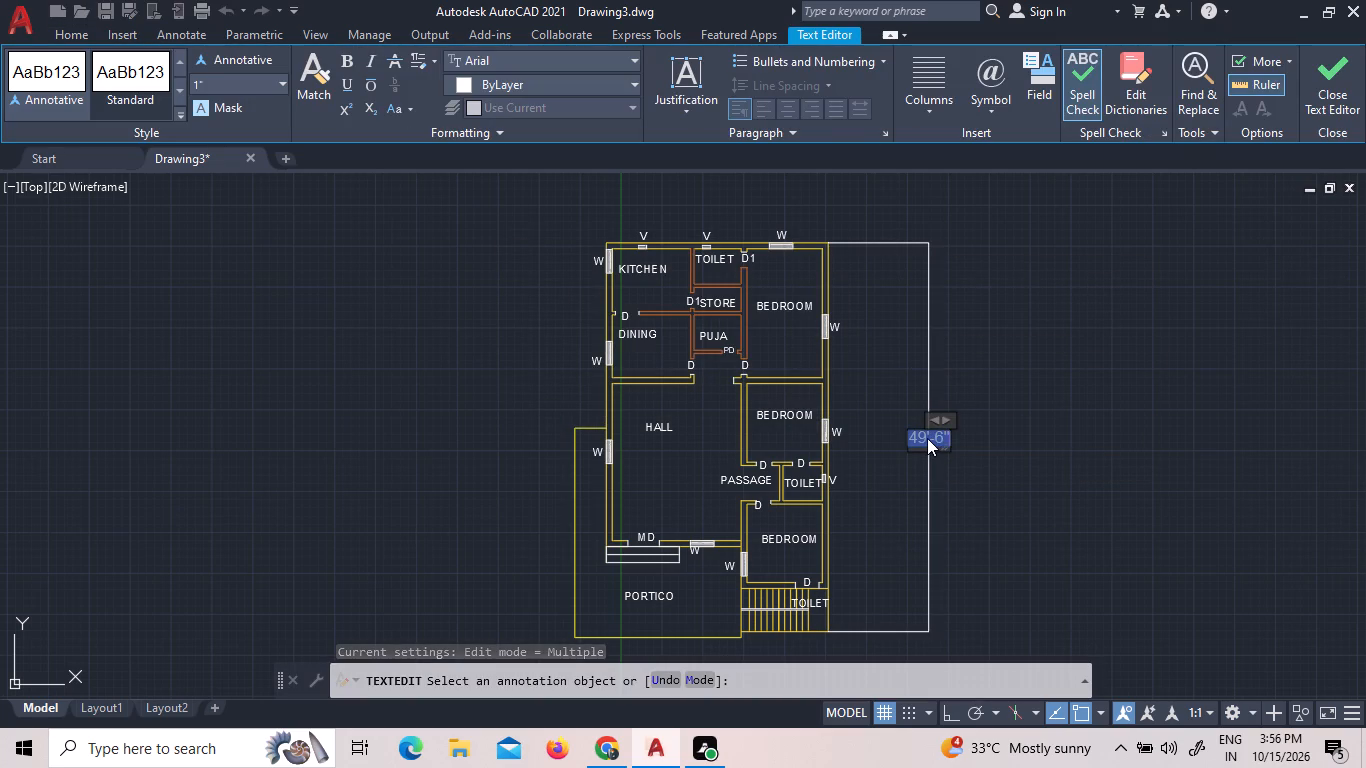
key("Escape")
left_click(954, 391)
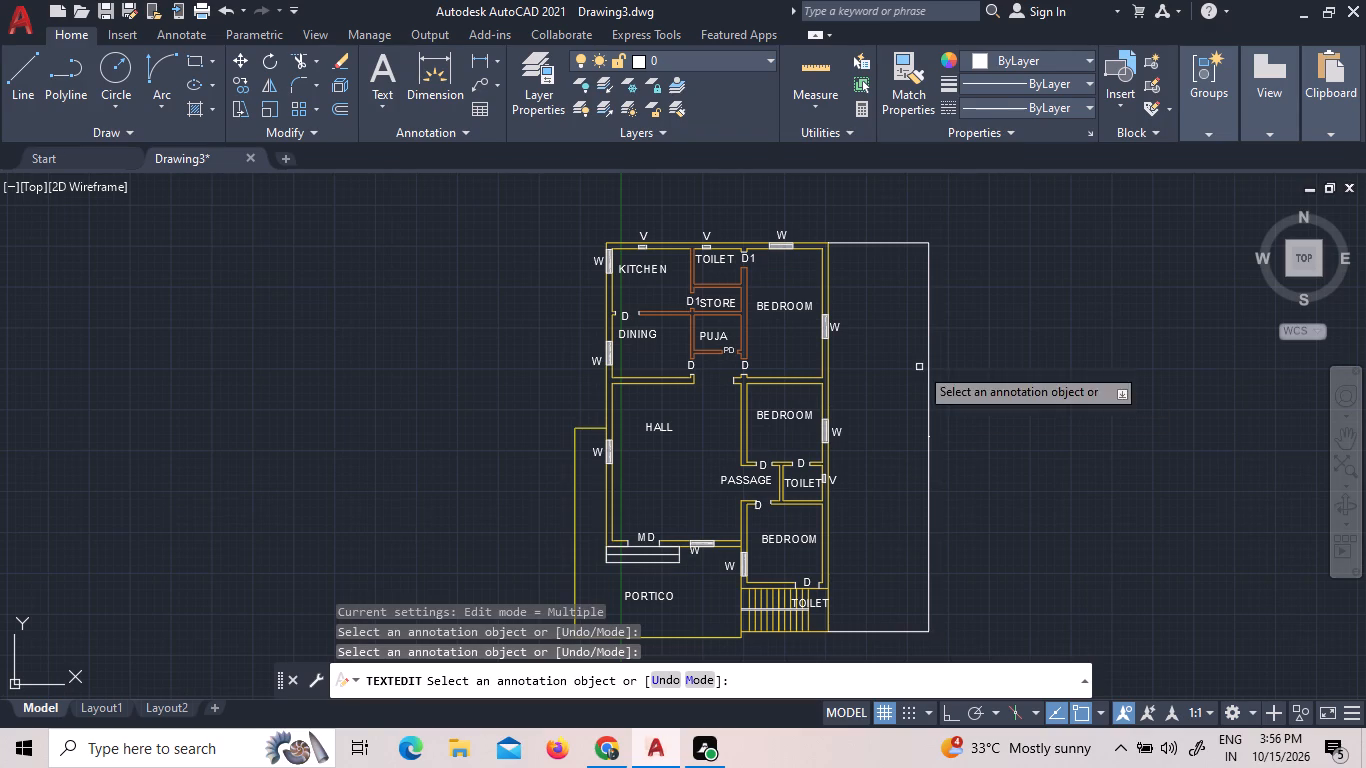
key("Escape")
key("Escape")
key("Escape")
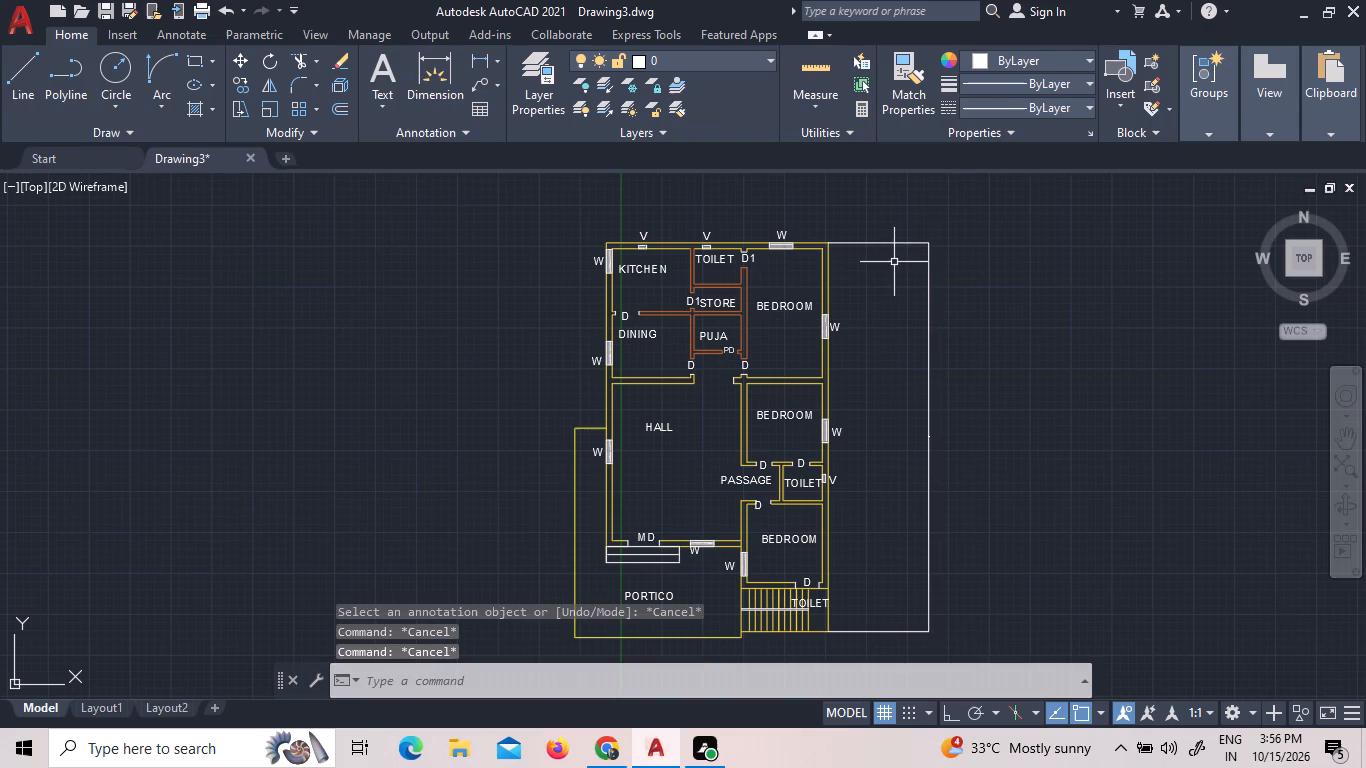
Delete the overall depth dimension outside the bedroom-side wall.
left_click(881, 246)
left_click(878, 236)
key("Delete")
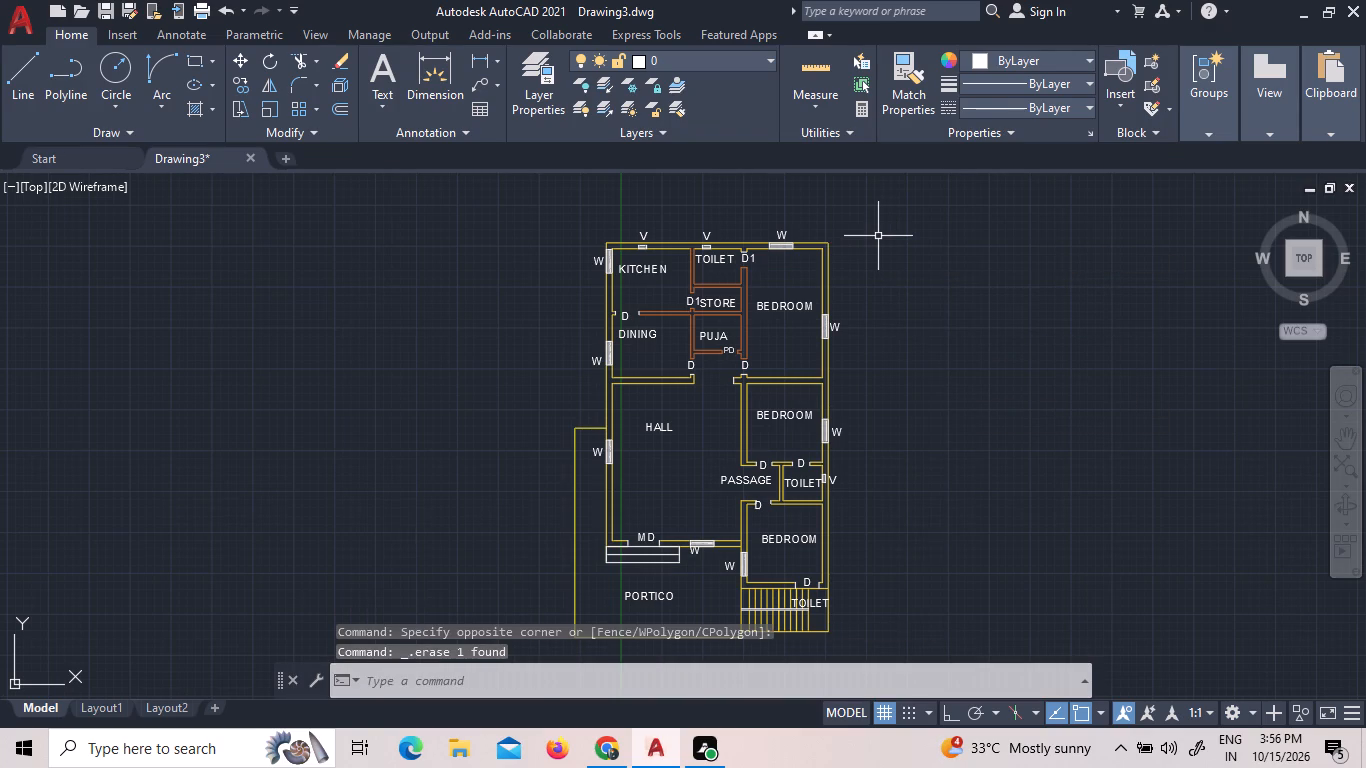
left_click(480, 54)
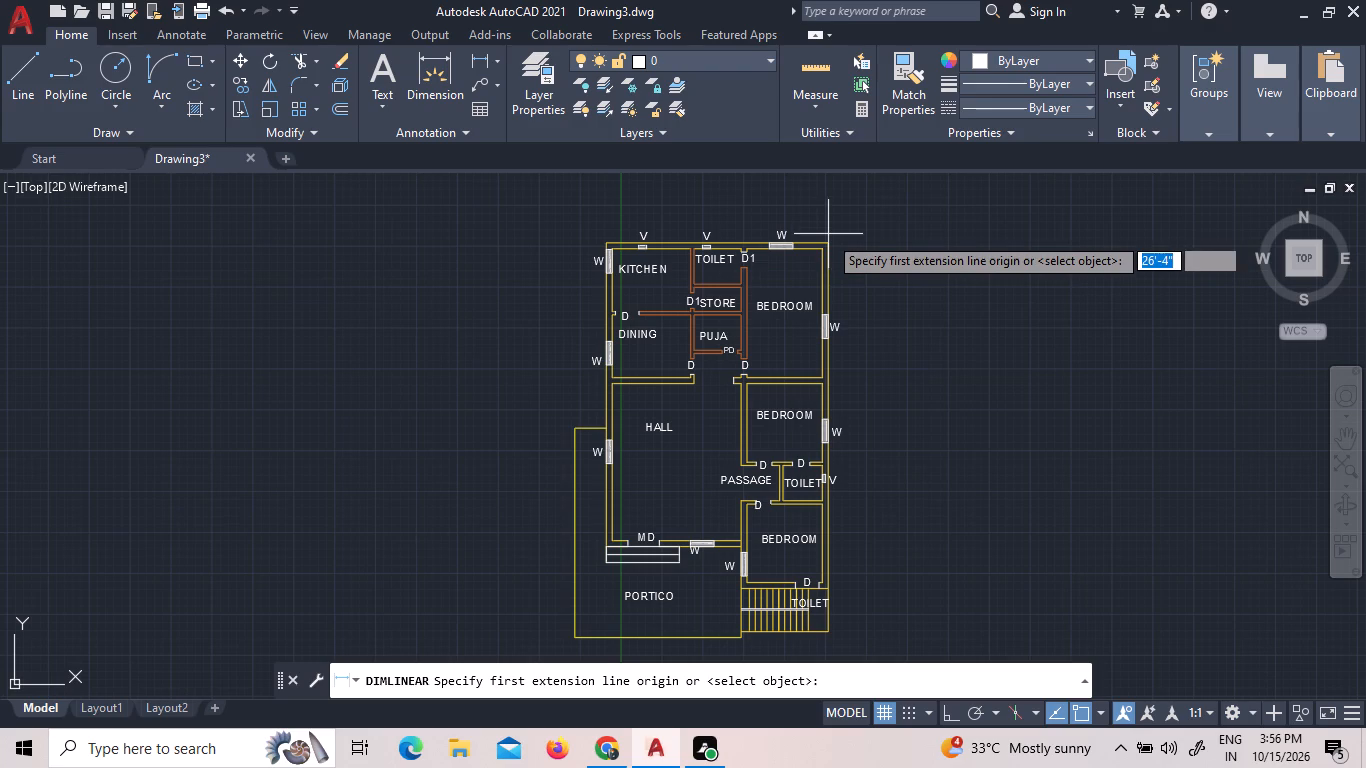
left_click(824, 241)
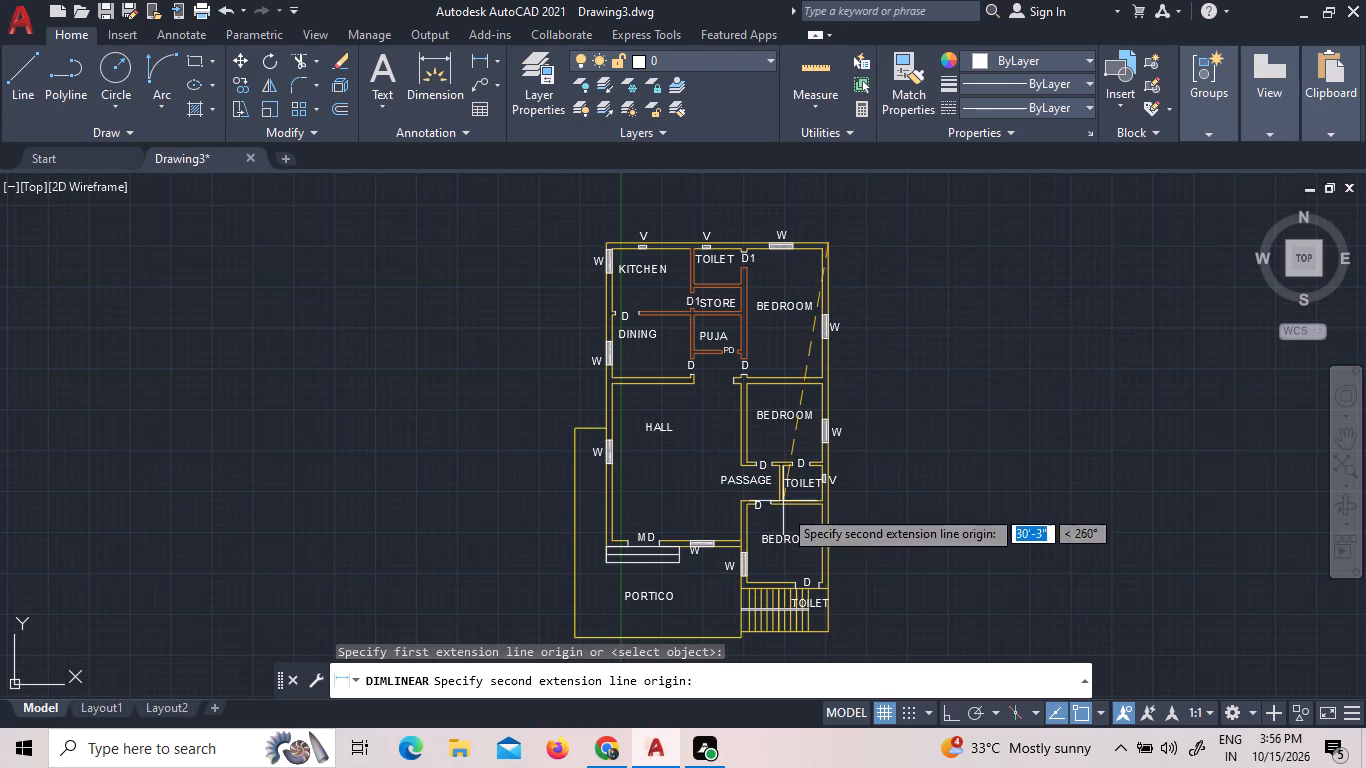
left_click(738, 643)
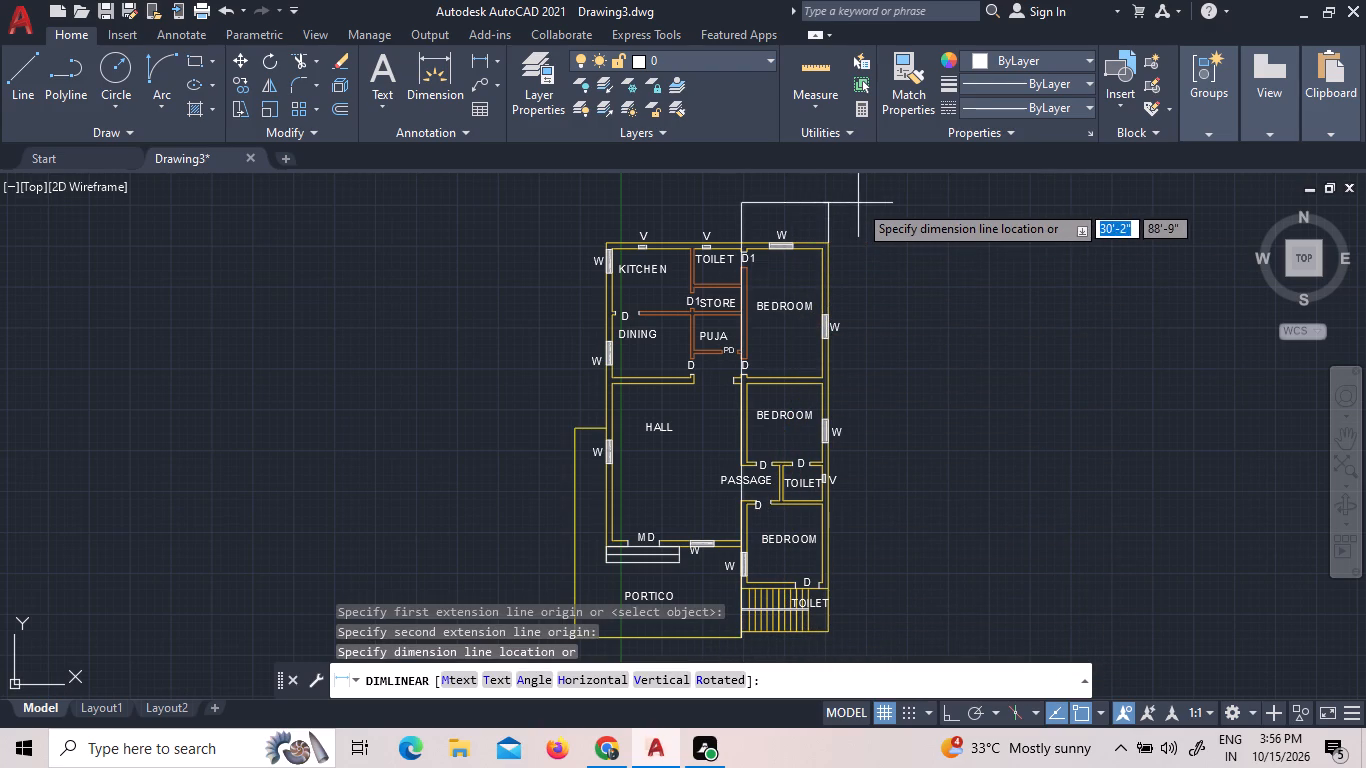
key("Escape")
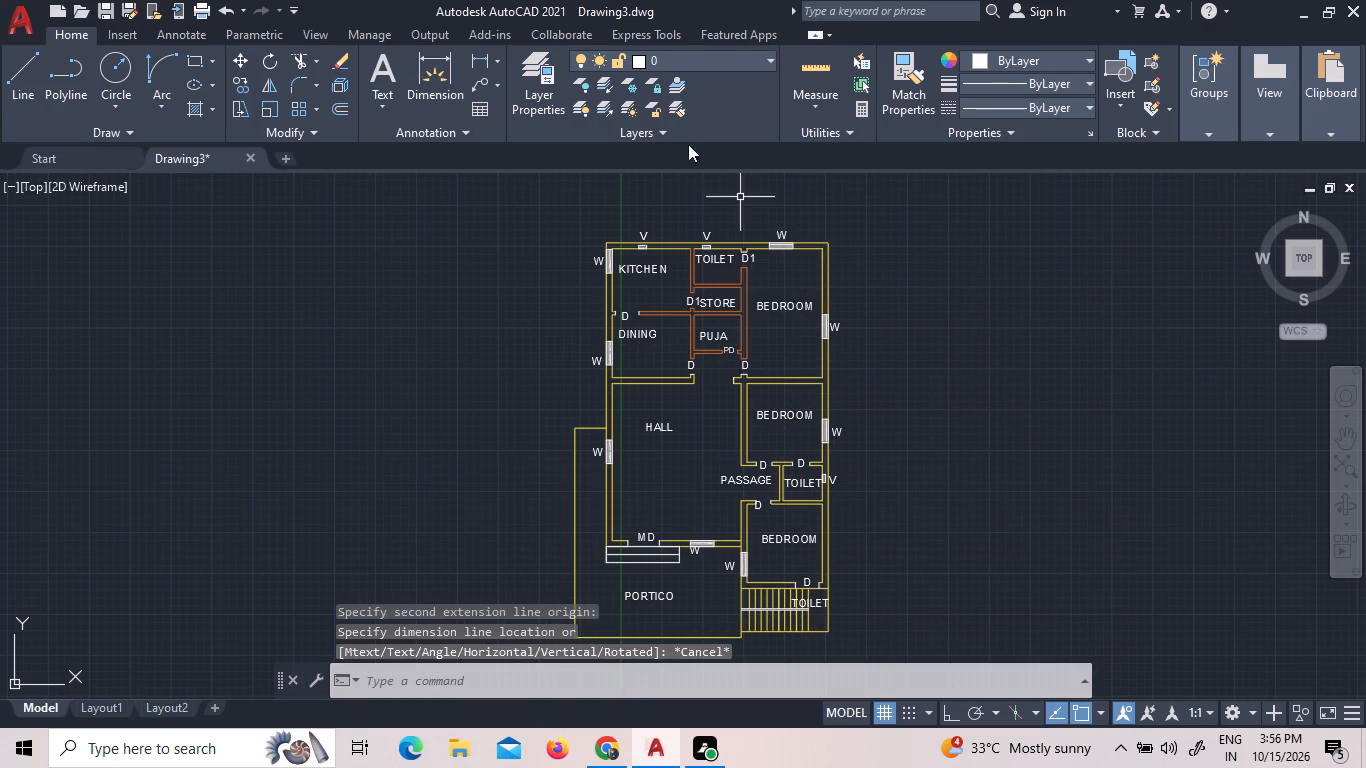
Add a vertical linear dimension from the kitchen's outer corner to the portico's front edge, placed outside the kitchen and hall side.
left_click(481, 60)
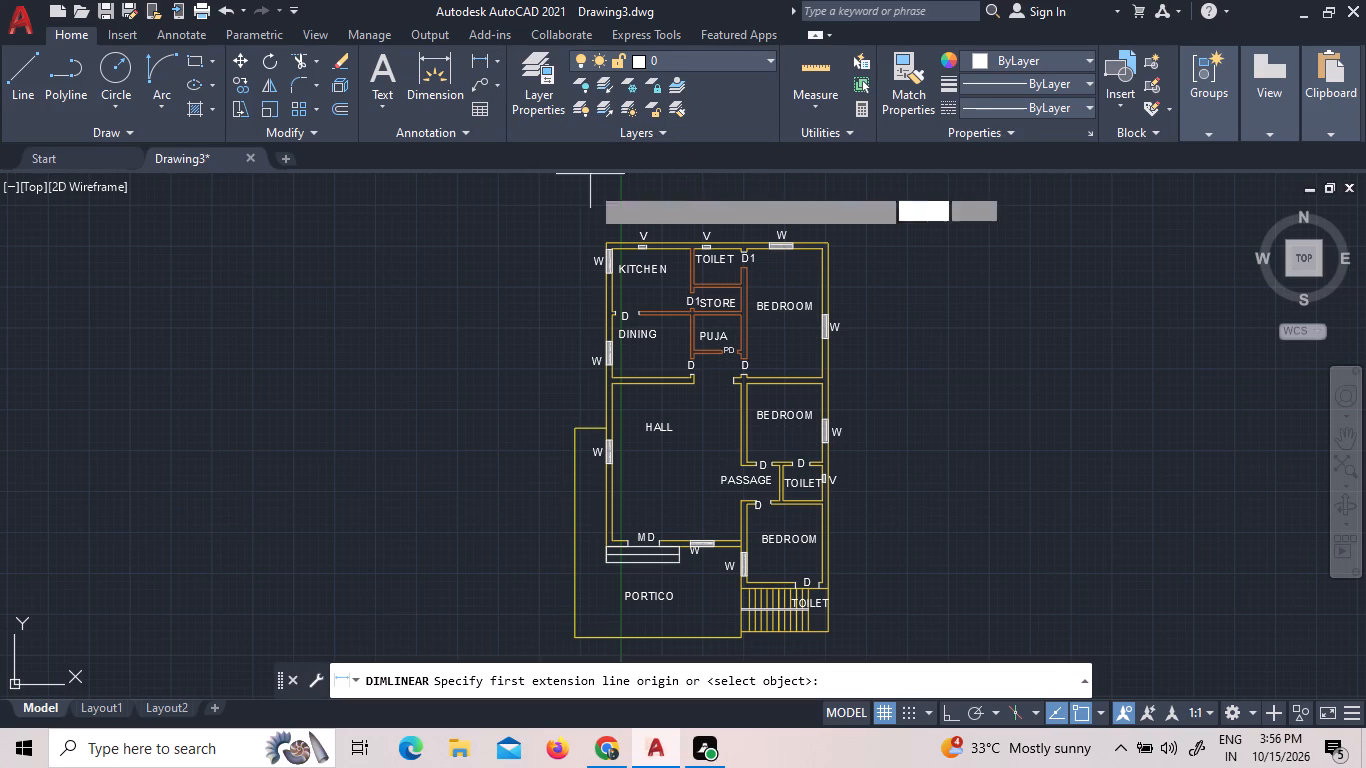
left_click(607, 240)
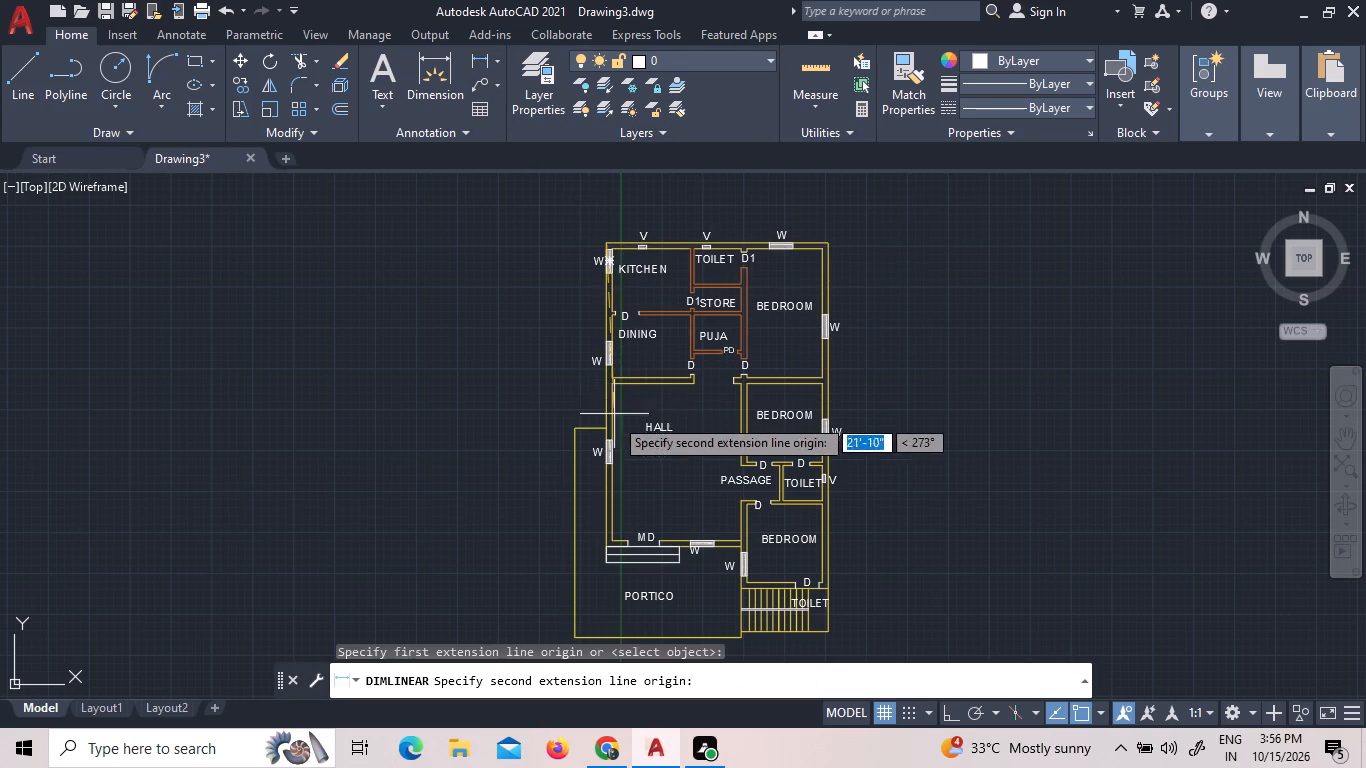
scroll(599, 533, "down", 4)
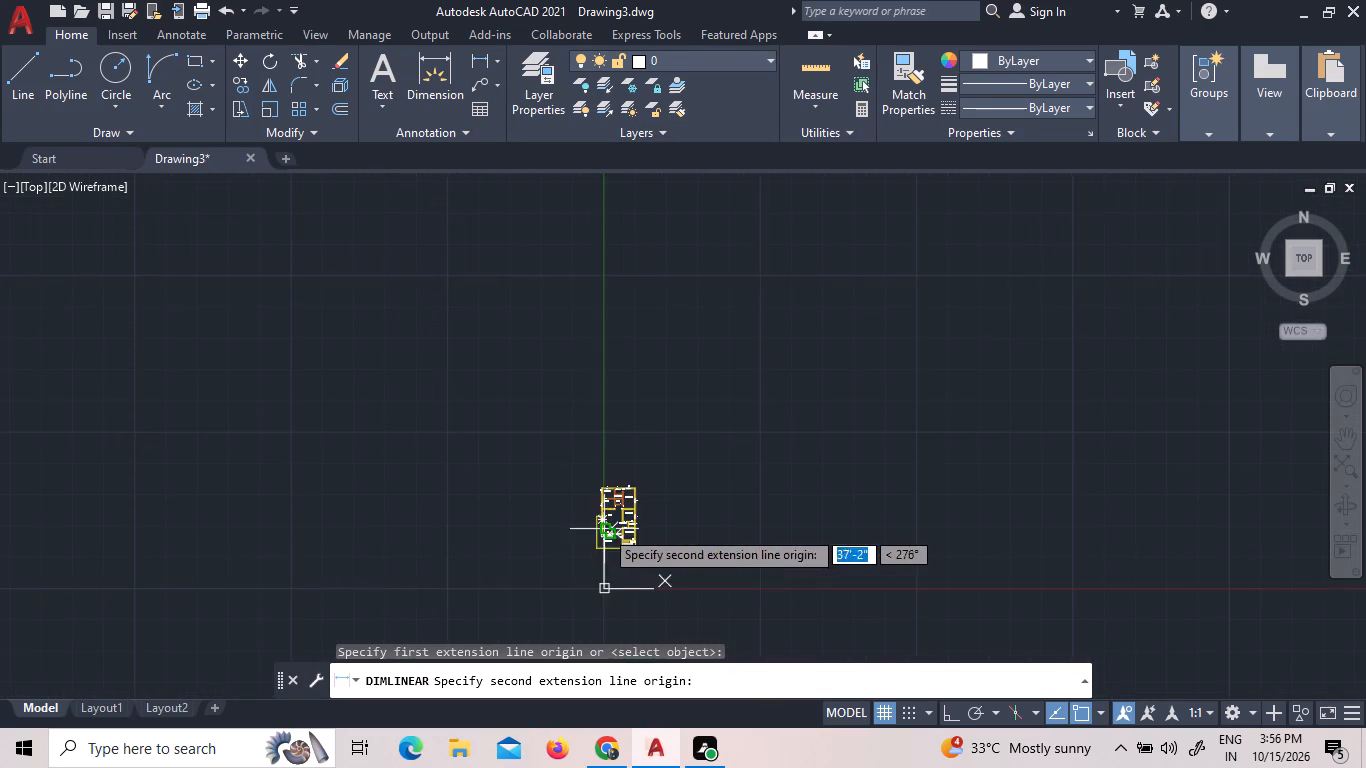
scroll(601, 567, "up", 6)
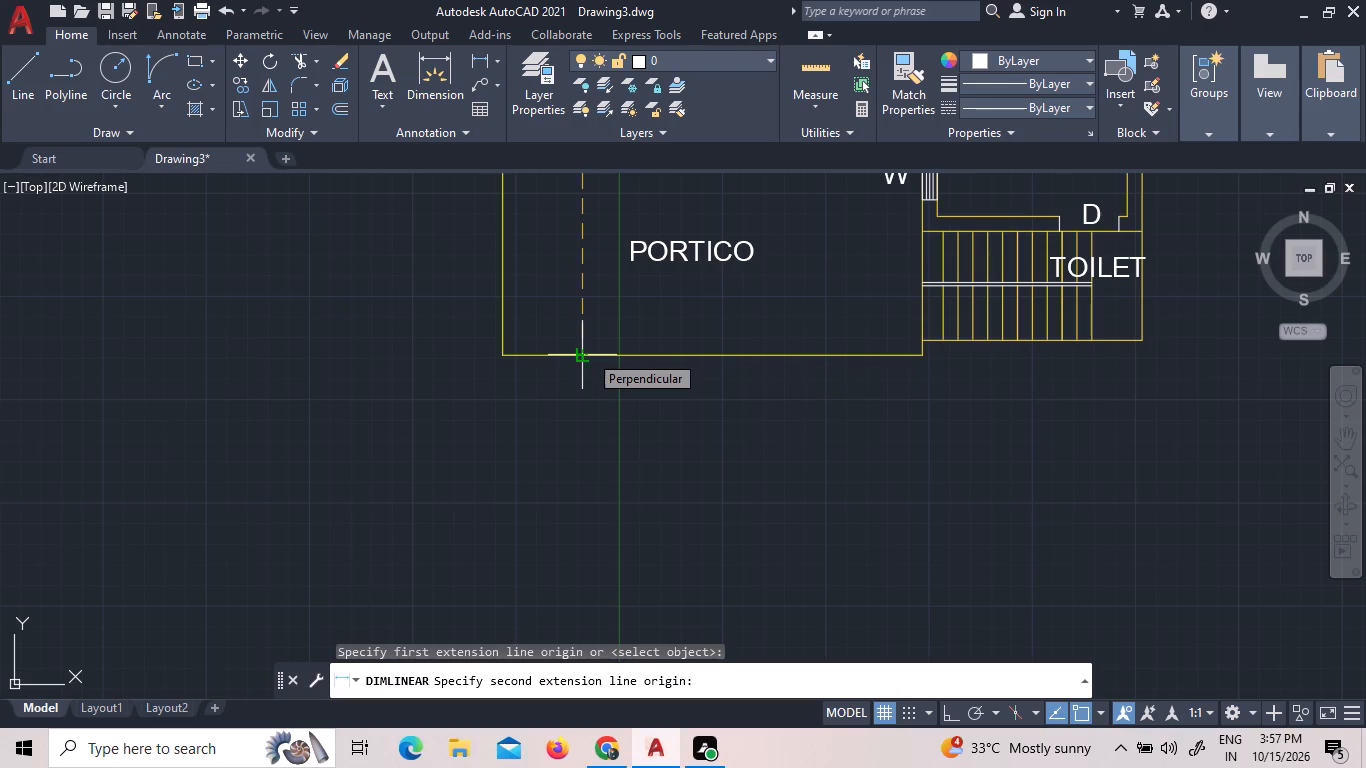
left_click(588, 353)
scroll(531, 538, "down", 5)
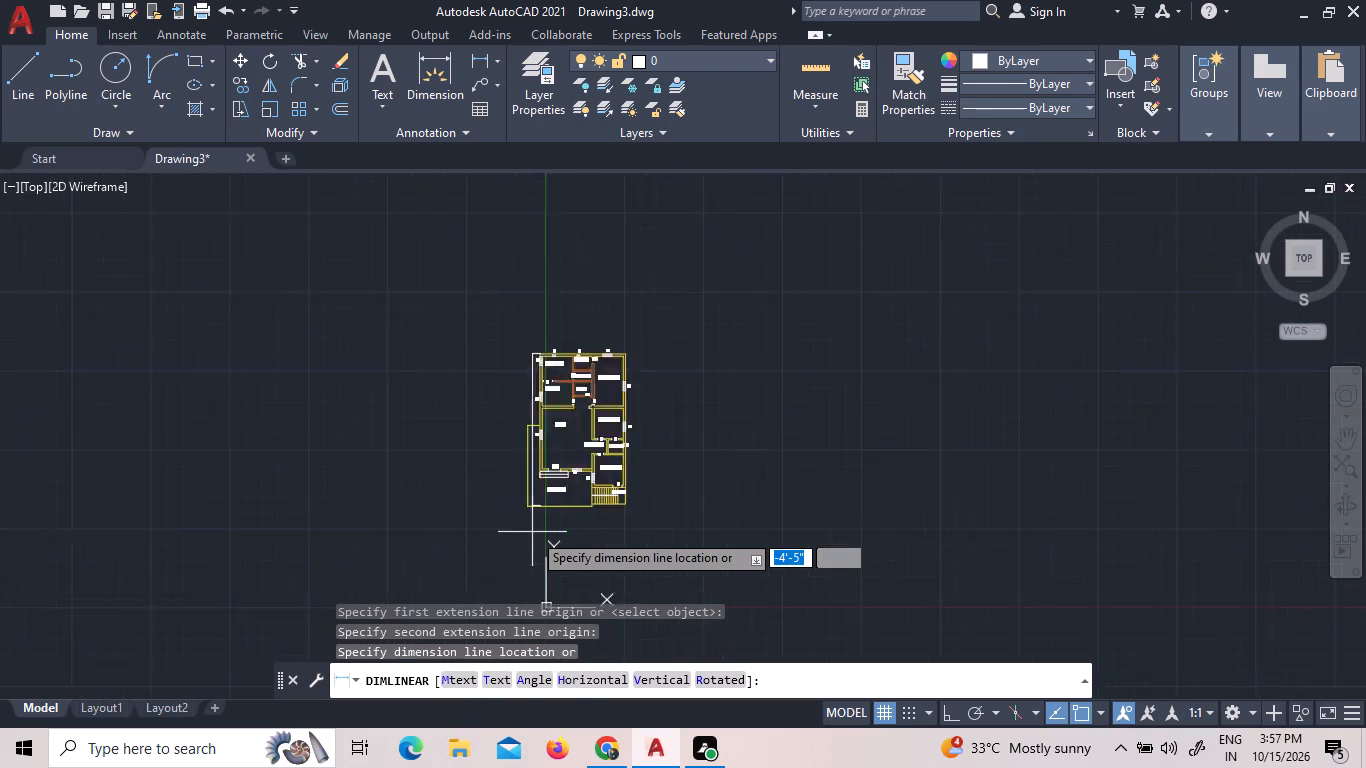
left_click(503, 530)
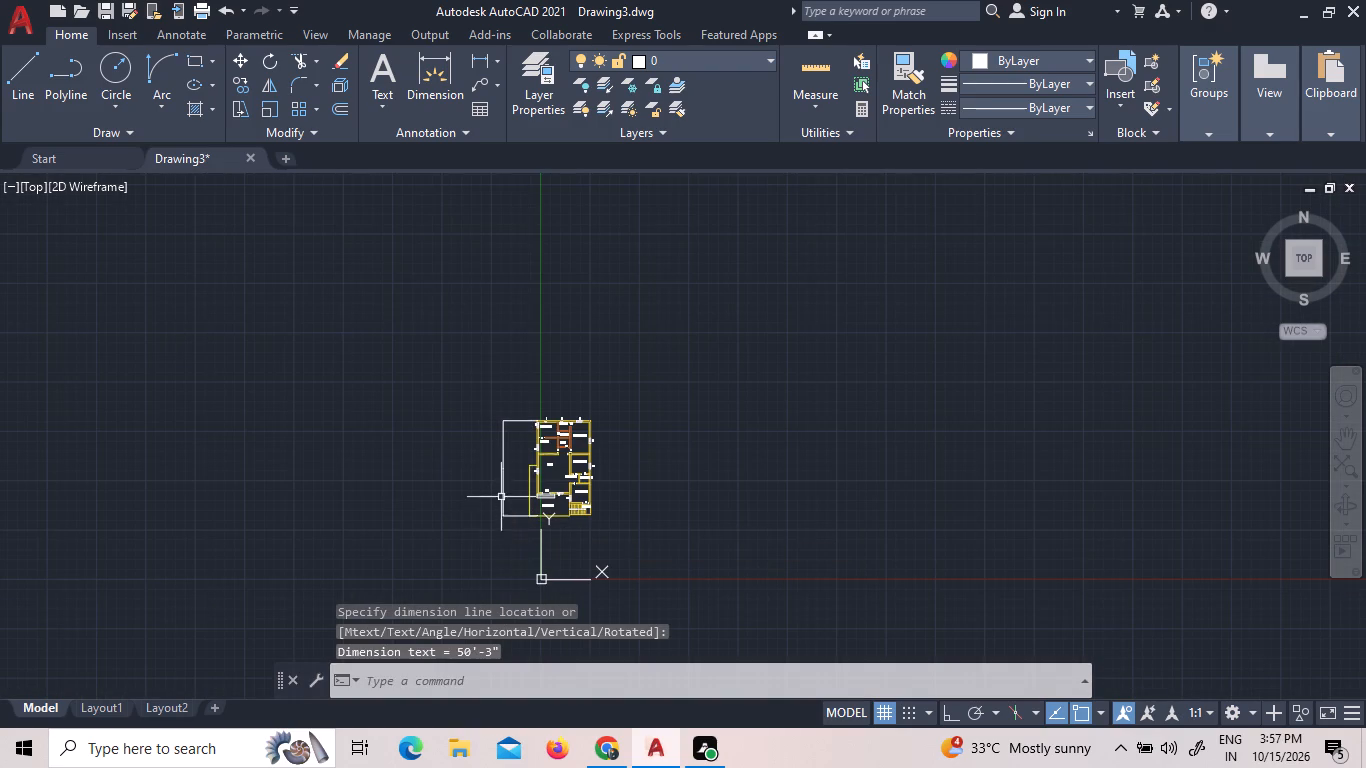
Set the text height of the overall depth dimension to 3'.
scroll(490, 480, "up", 9)
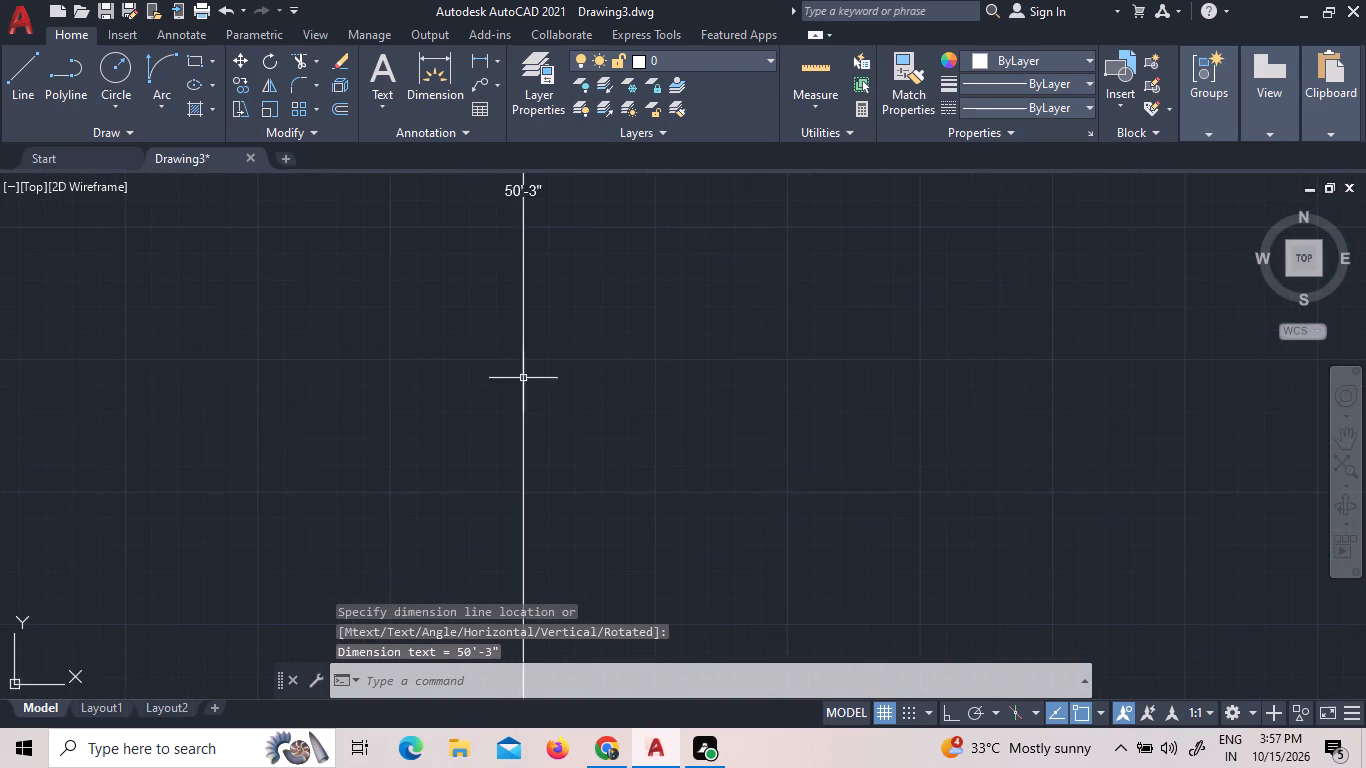
scroll(534, 384, "down", 2)
scroll(531, 313, "up", 4)
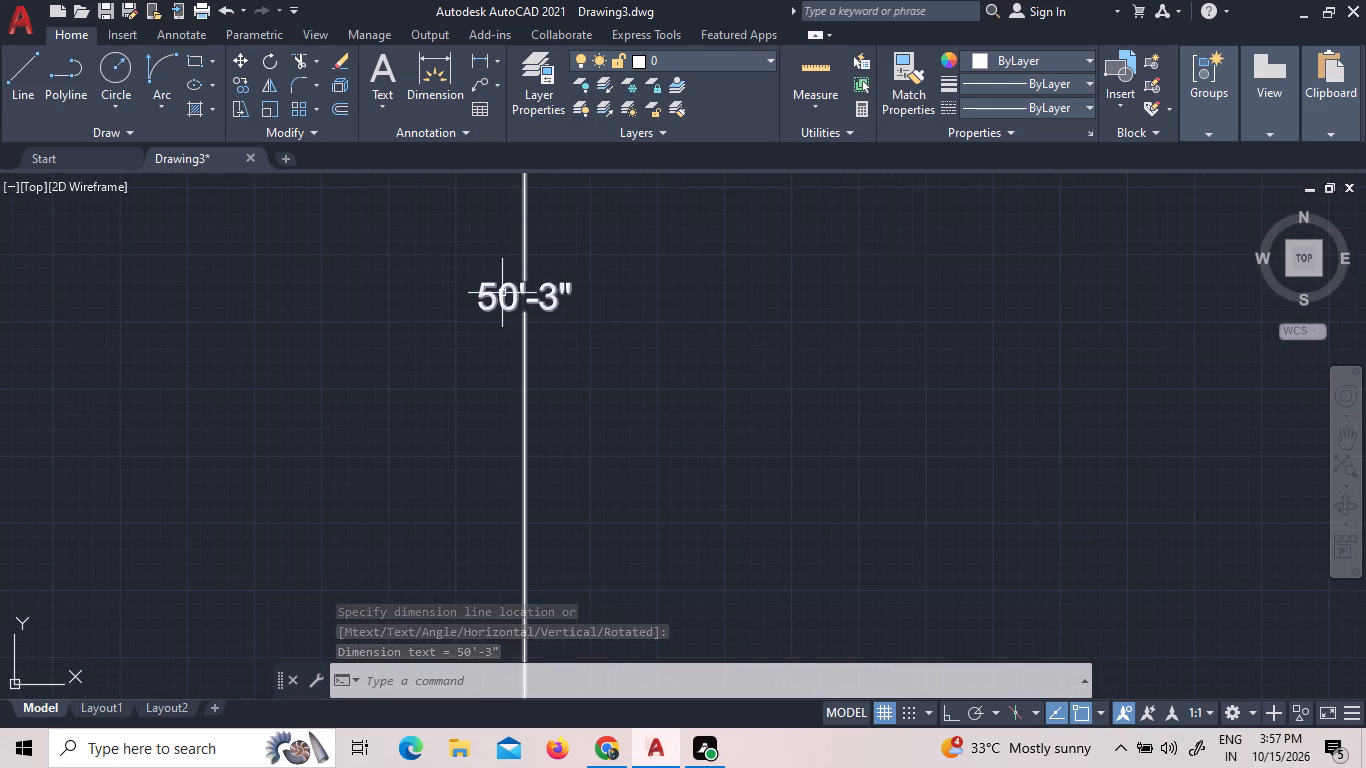
triple_click(502, 293)
triple_click(502, 293)
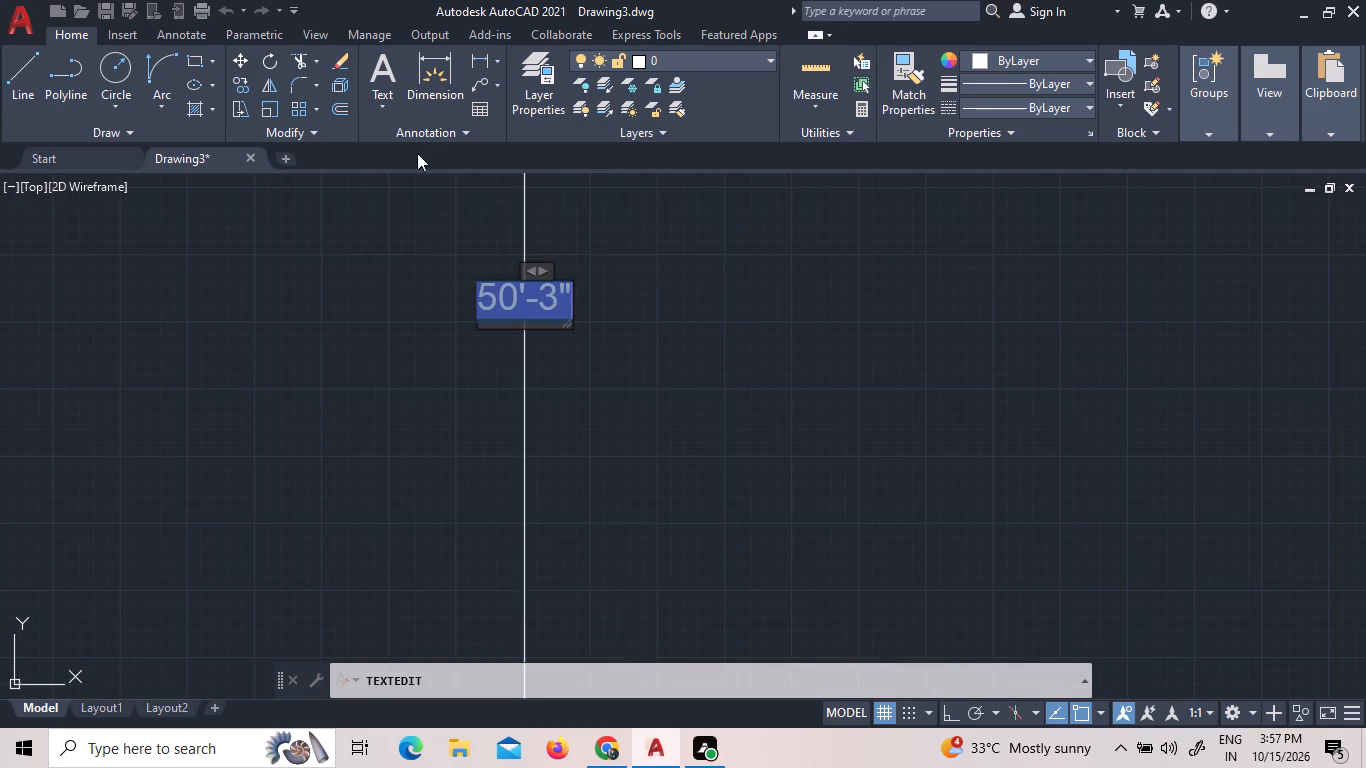
left_click(286, 83)
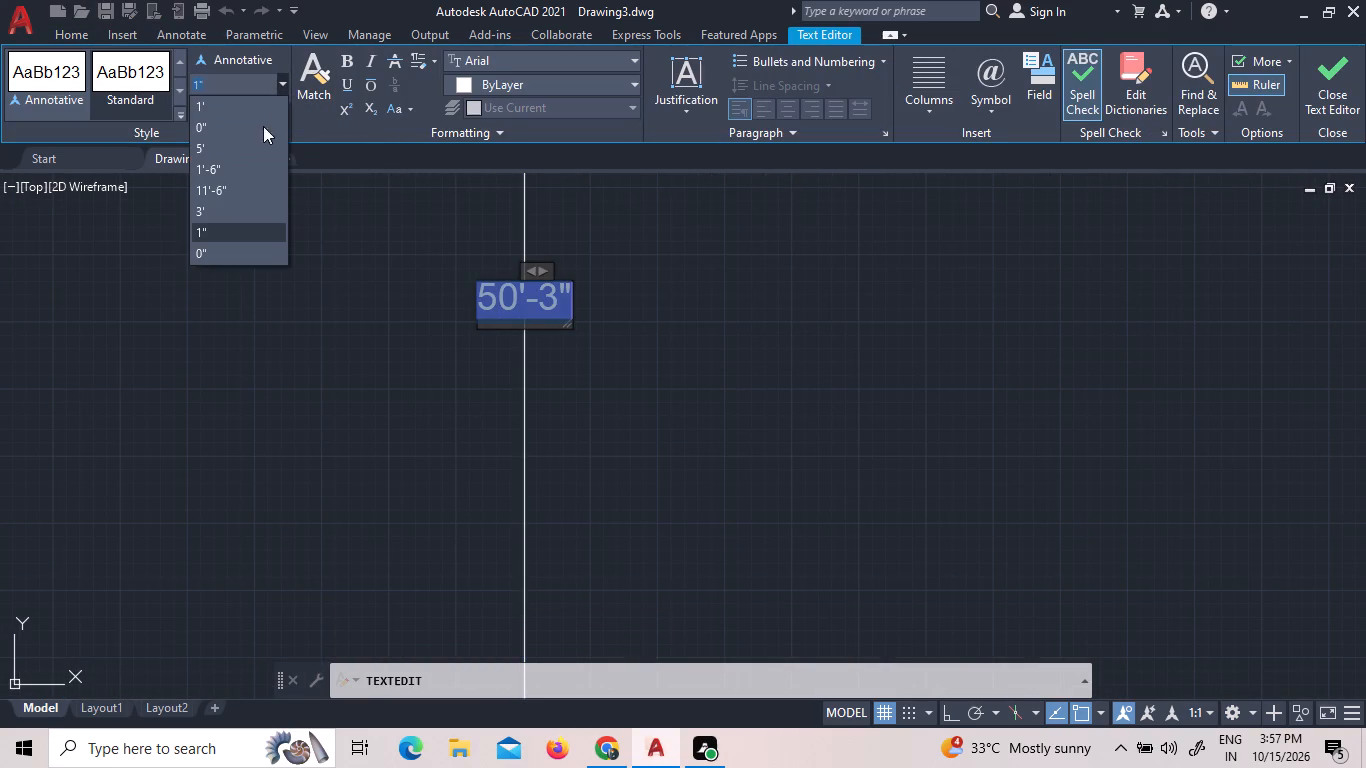
left_click(236, 206)
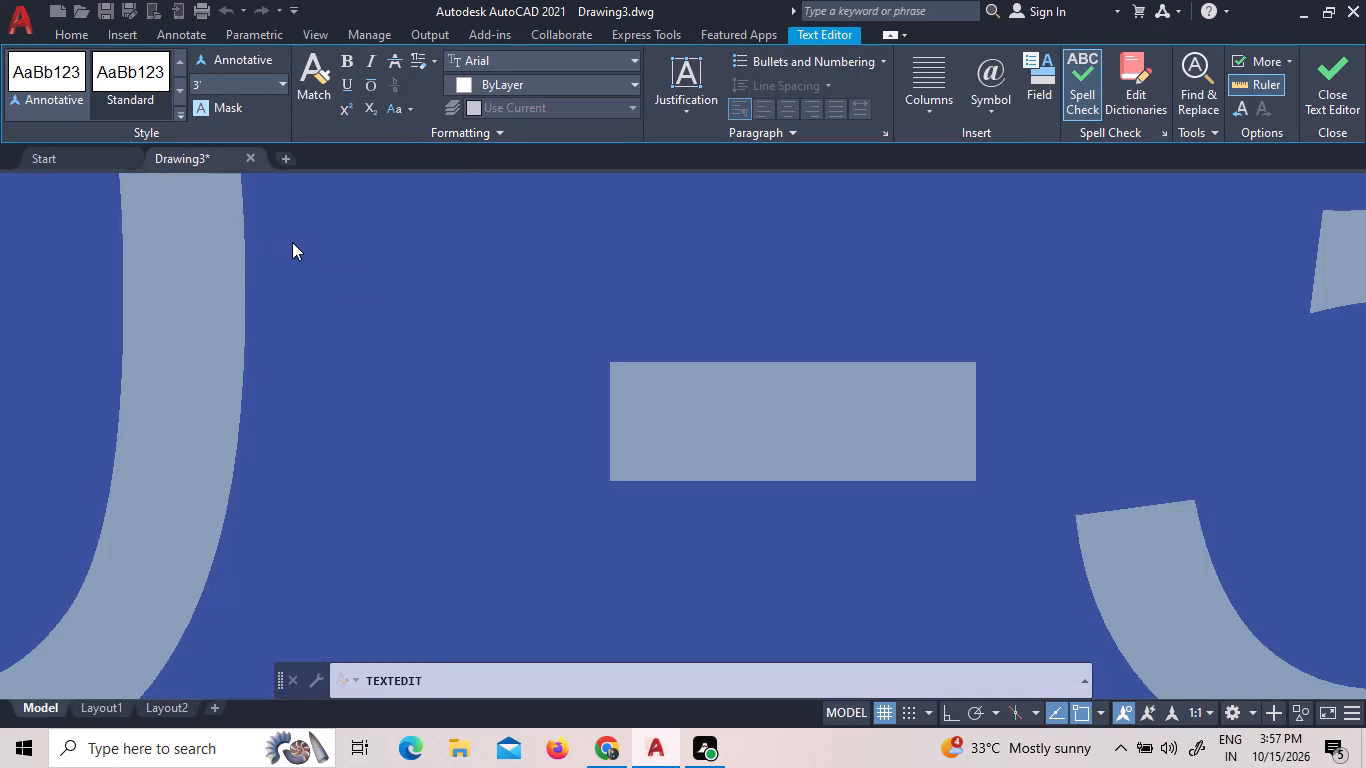
scroll(369, 313, "down", 7)
left_click(609, 340)
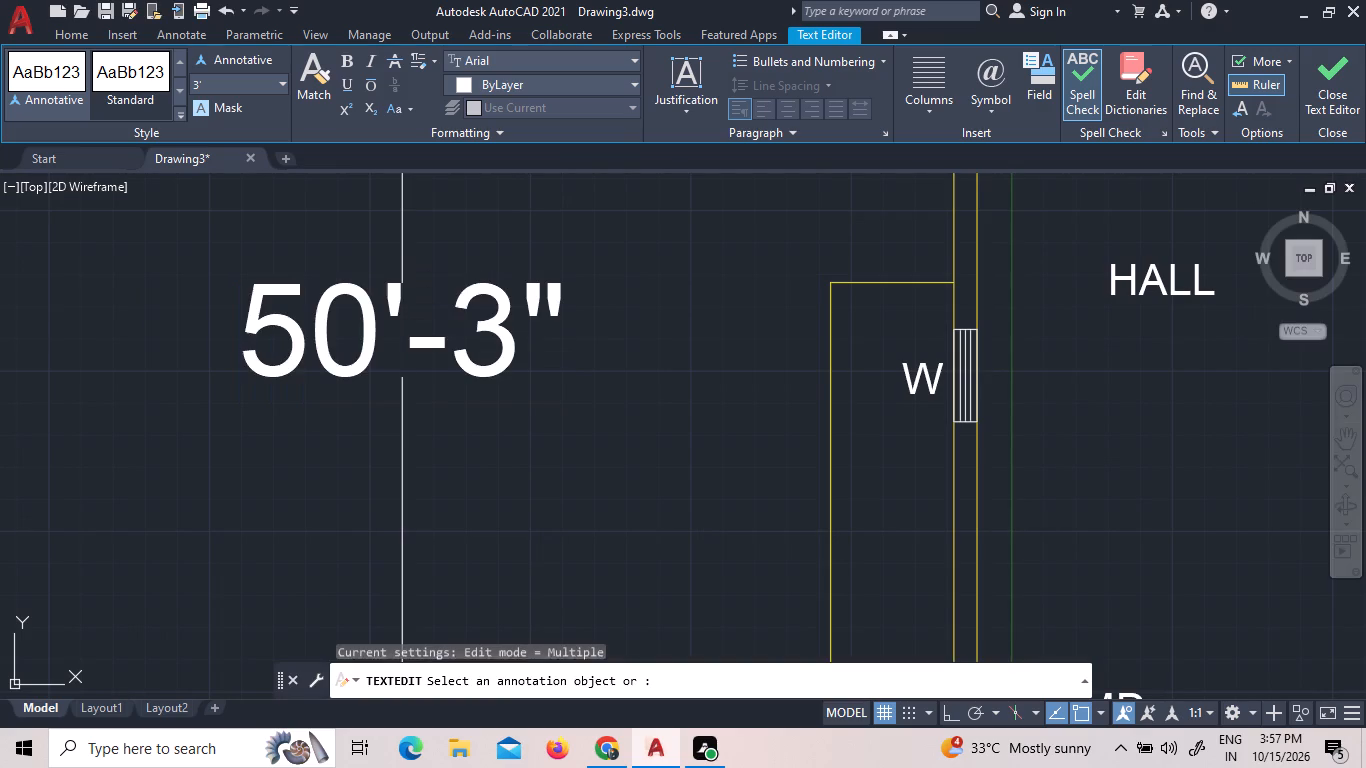
Add a horizontal linear dimension across the plan's full width, from the kitchen's outer corner to the bedroom's, placed outside the rear wall.
scroll(613, 354, "down", 5)
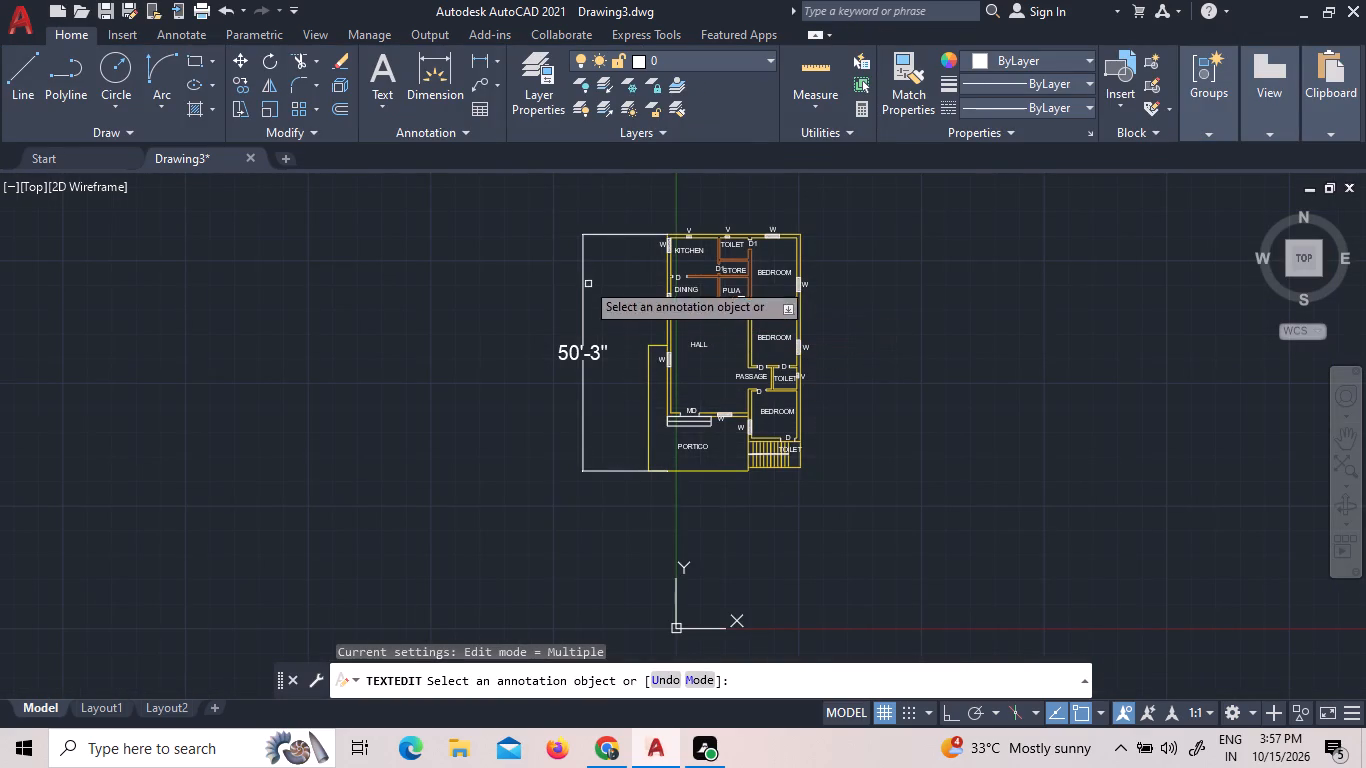
left_click(475, 58)
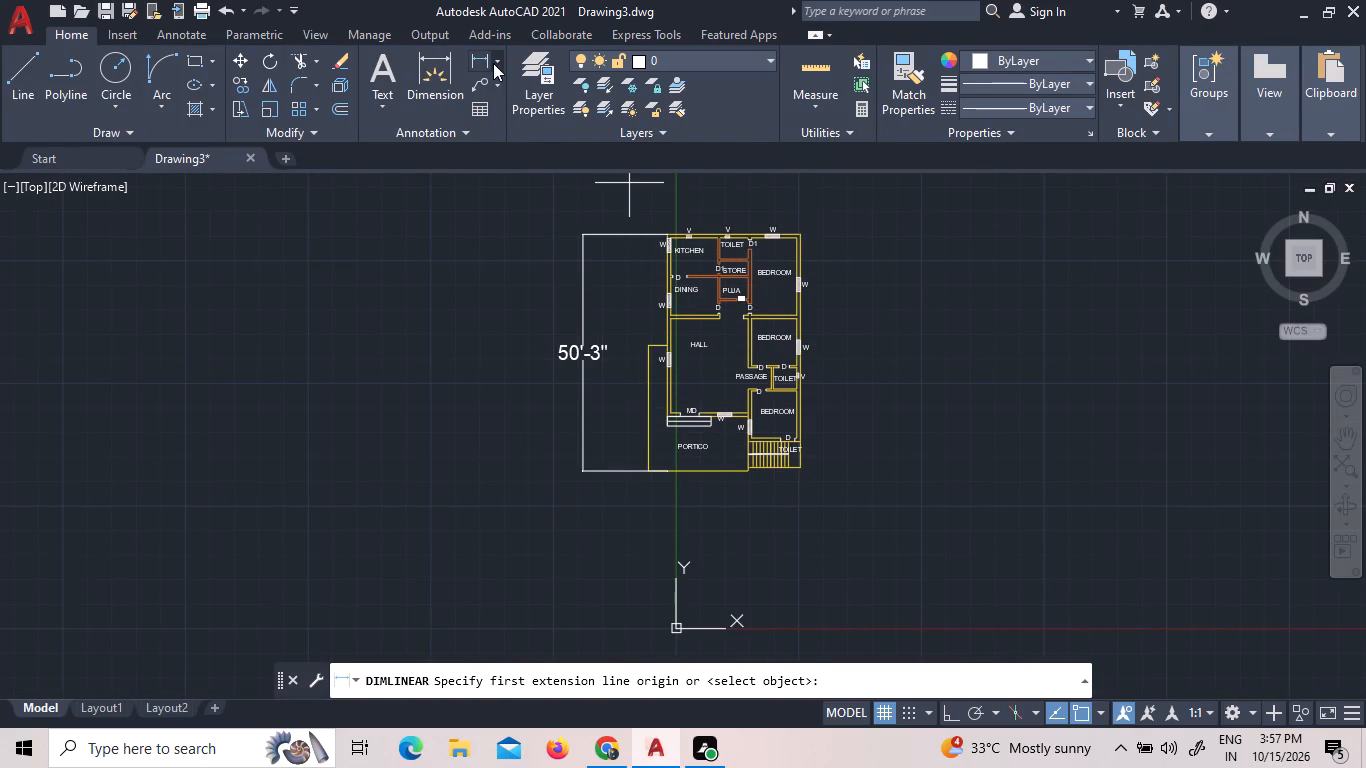
left_click(482, 58)
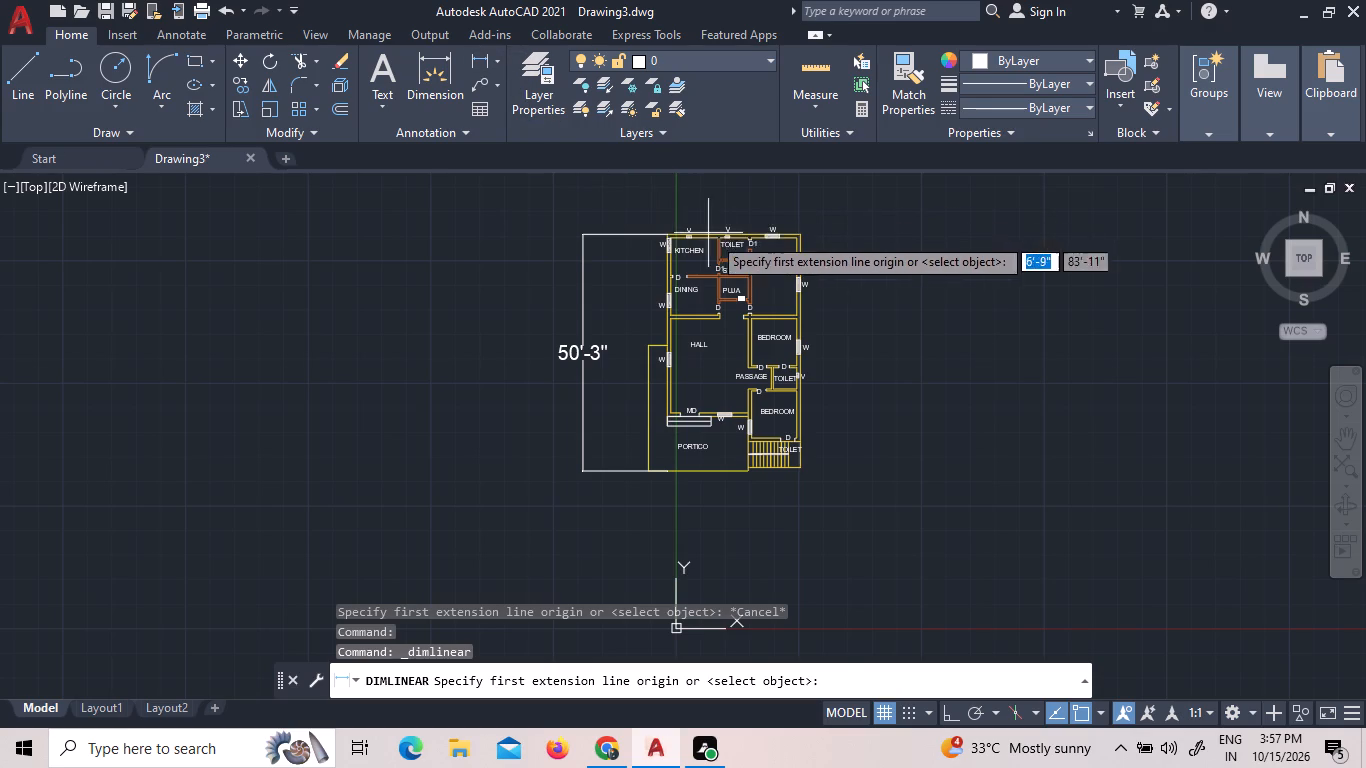
scroll(766, 220, "up", 4)
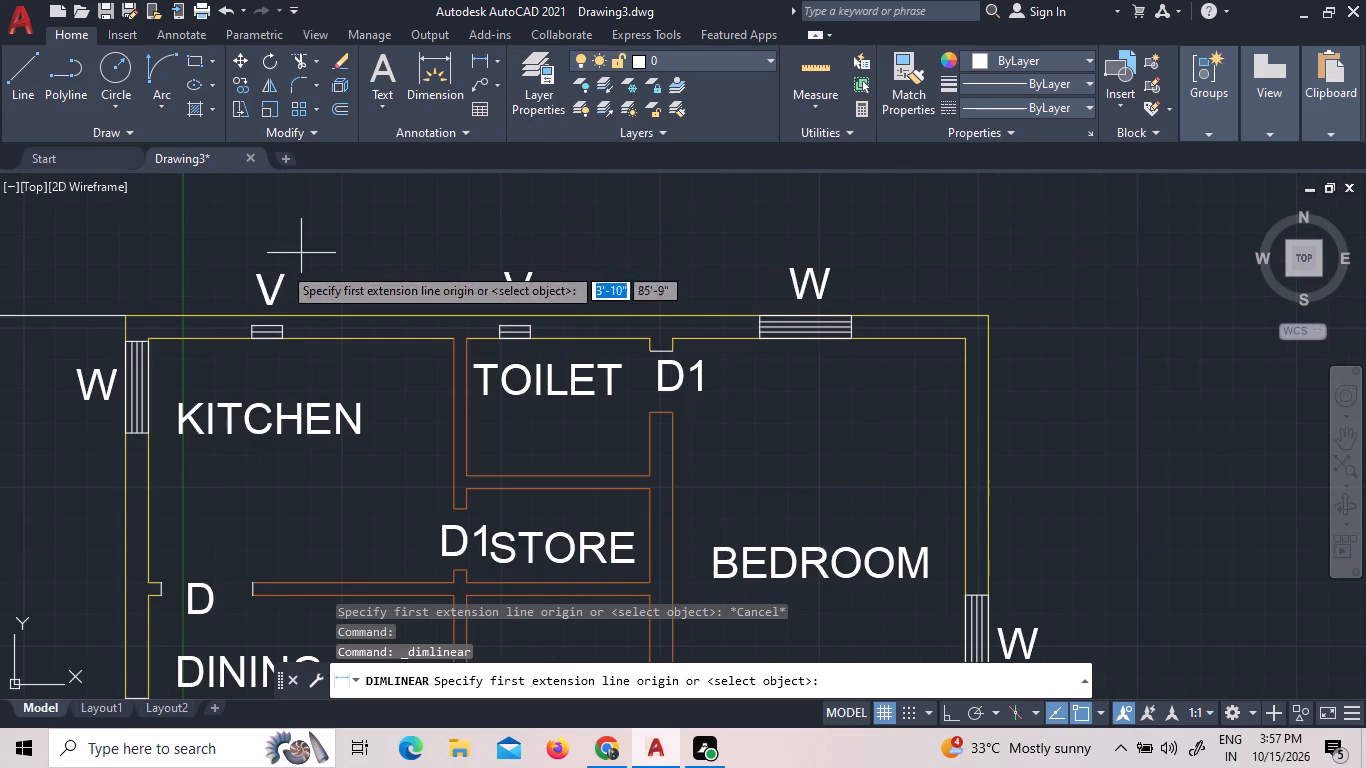
left_click(124, 317)
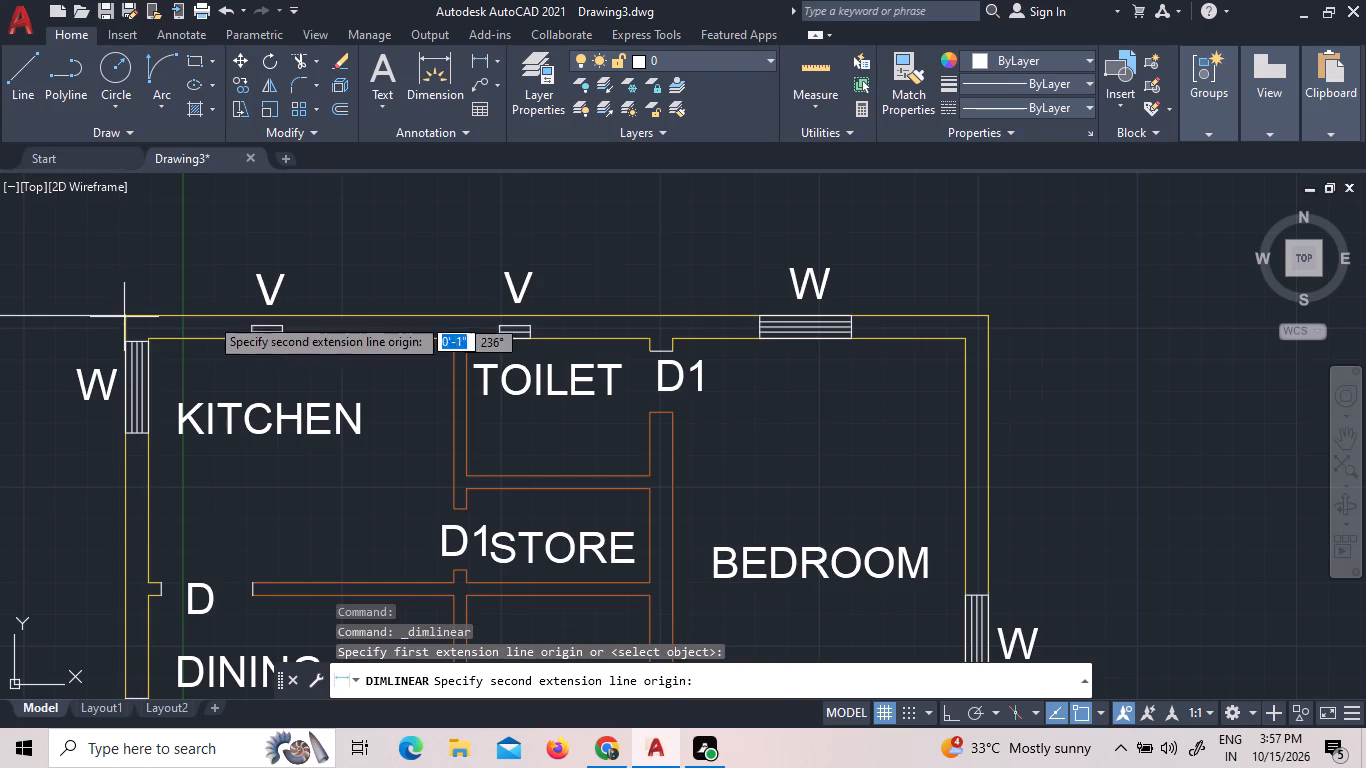
left_click(994, 312)
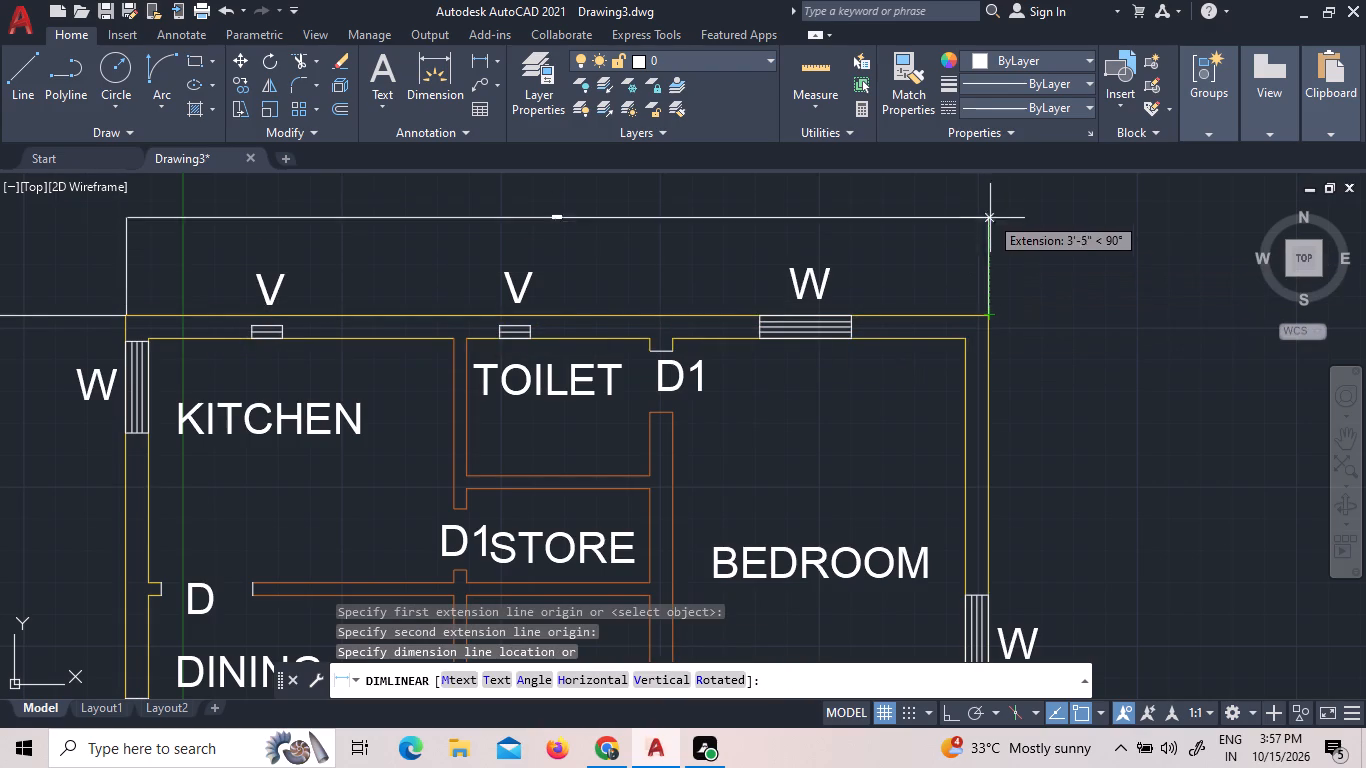
scroll(999, 281, "down", 3)
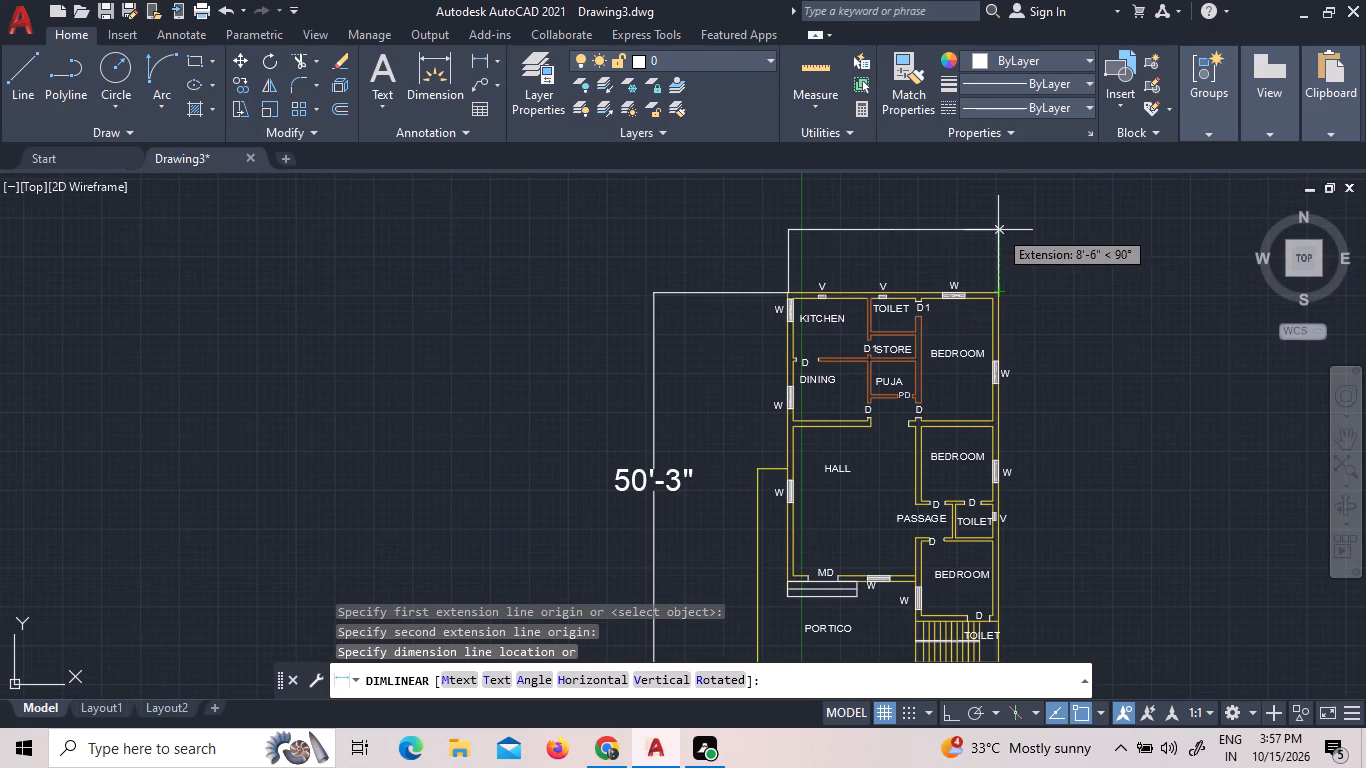
left_click(1004, 258)
Set the text height of the overall width dimension to 3'.
scroll(908, 254, "up", 3)
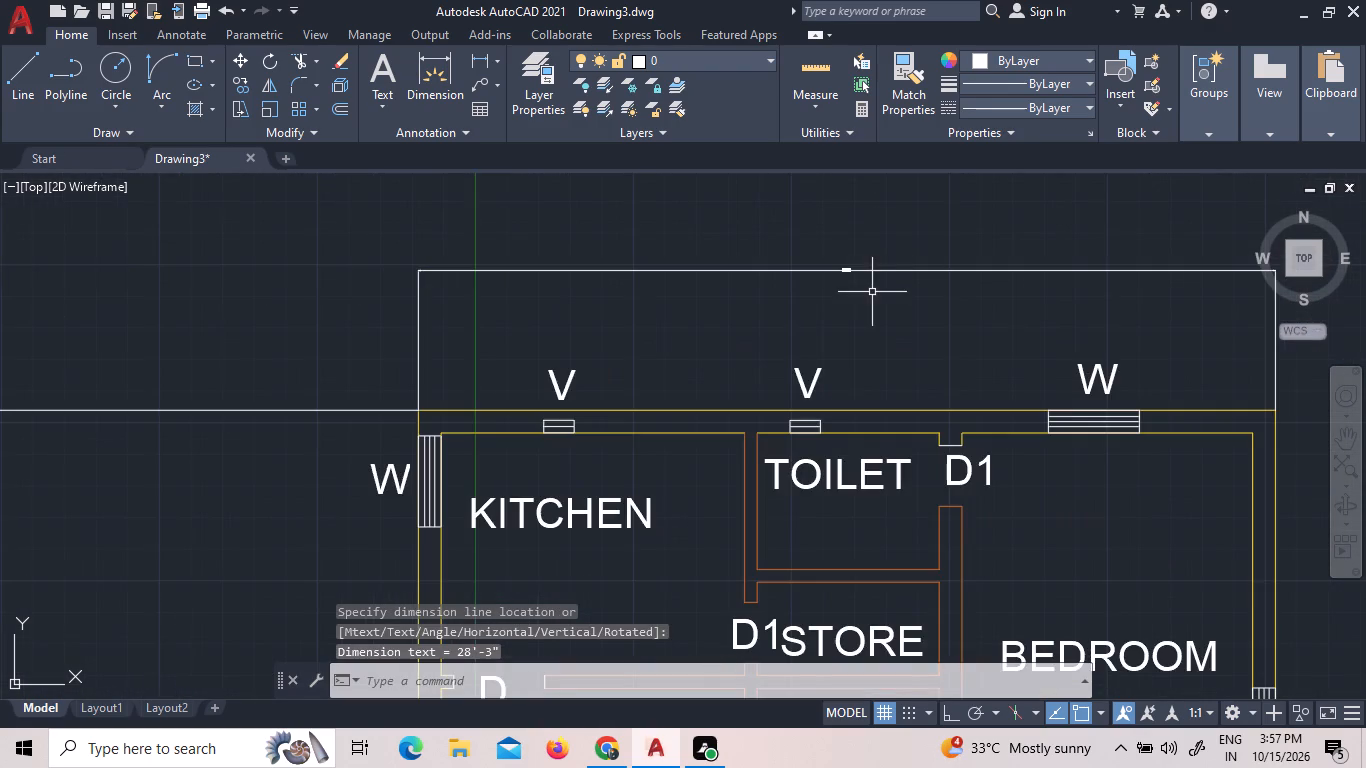
scroll(851, 276, "up", 6)
triple_click(827, 252)
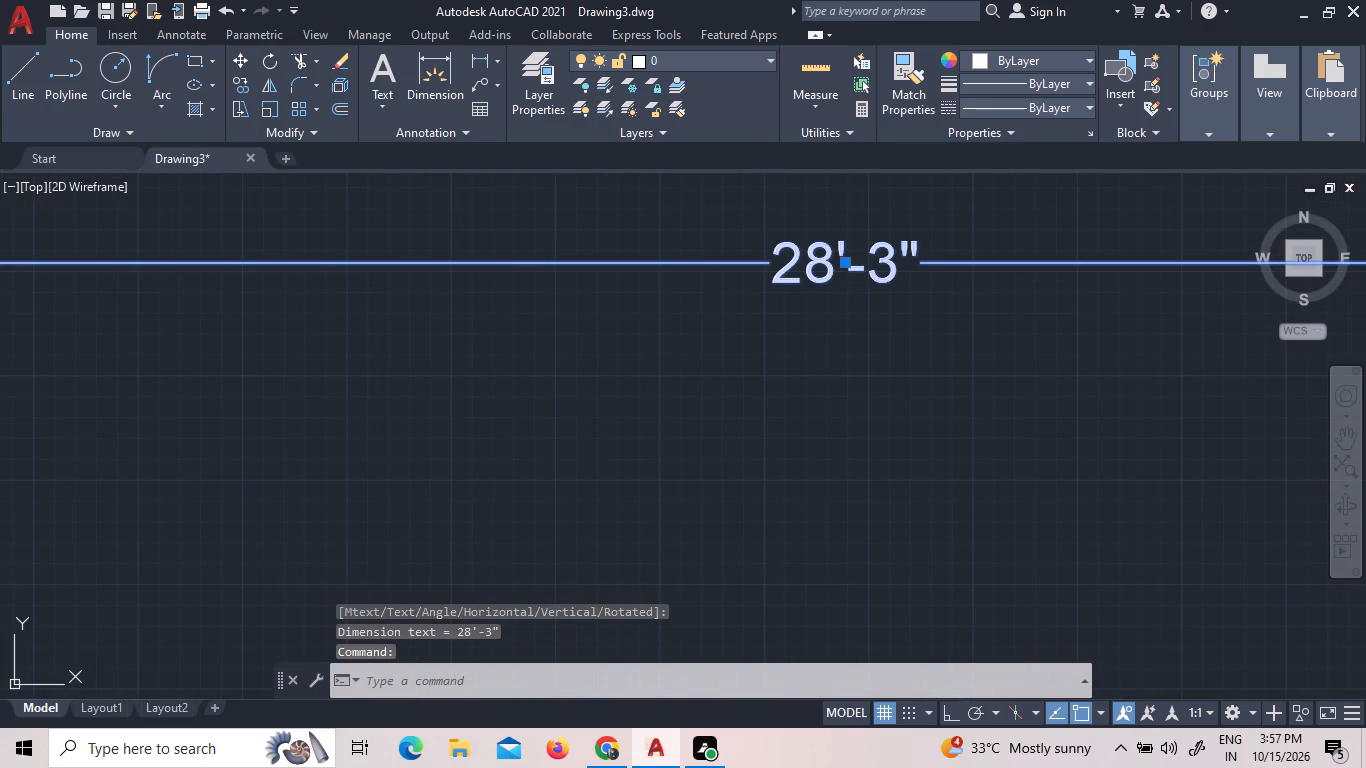
left_click(827, 252)
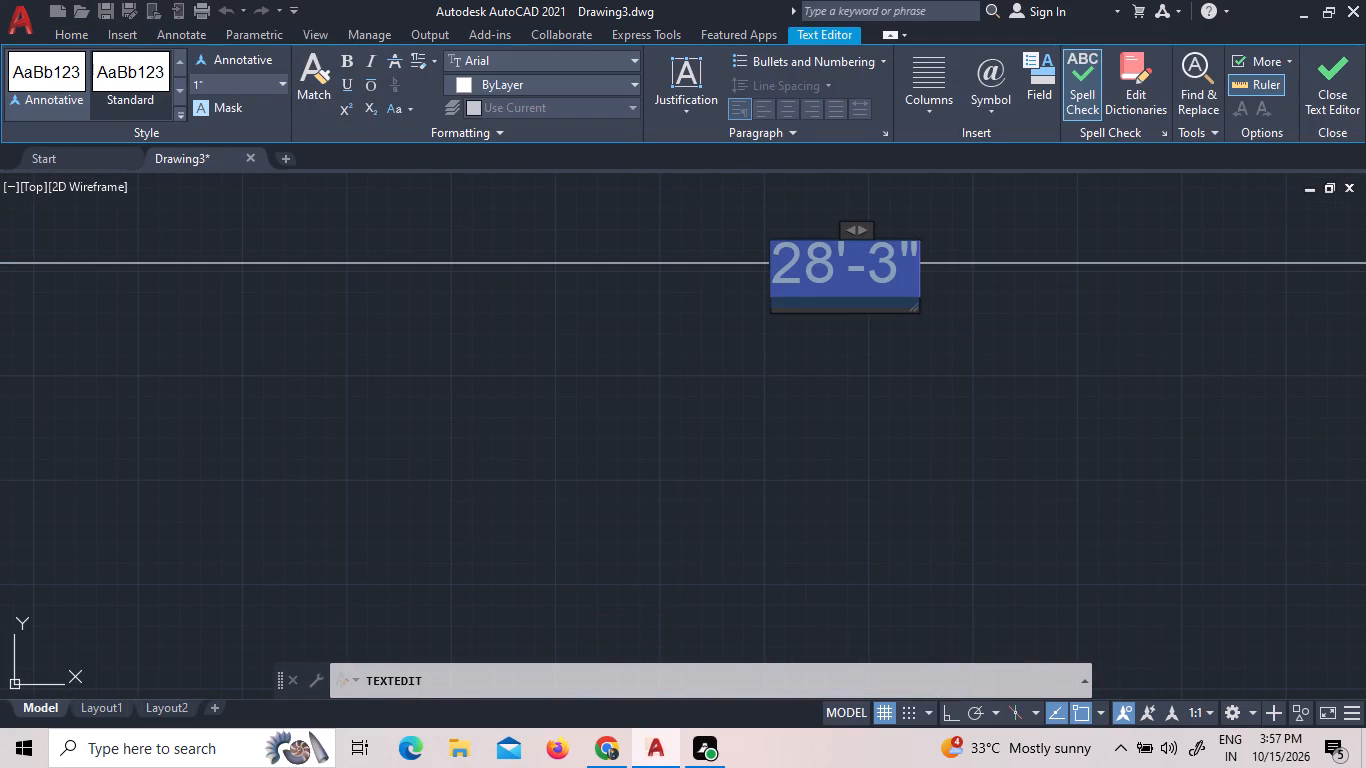
left_click(278, 84)
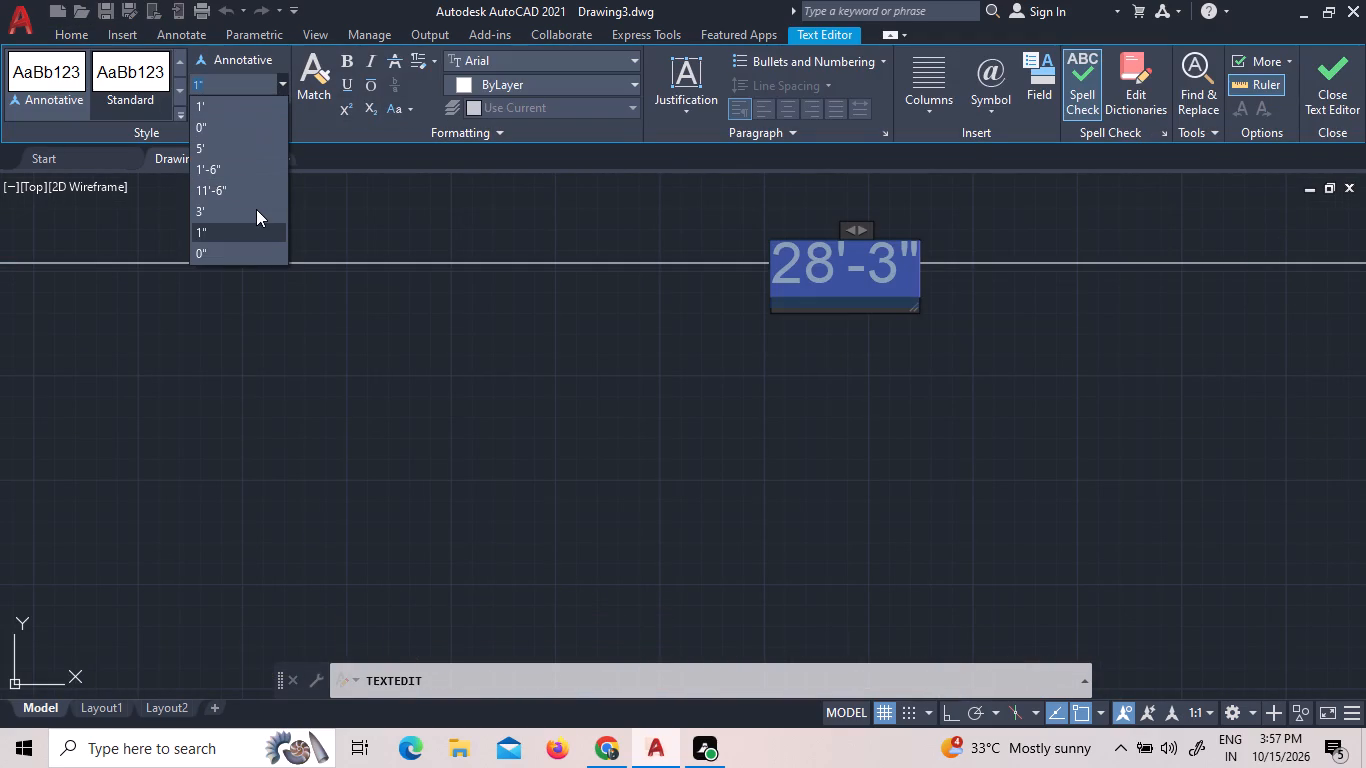
left_click(255, 210)
scroll(370, 277, "down", 8)
scroll(574, 345, "down", 2)
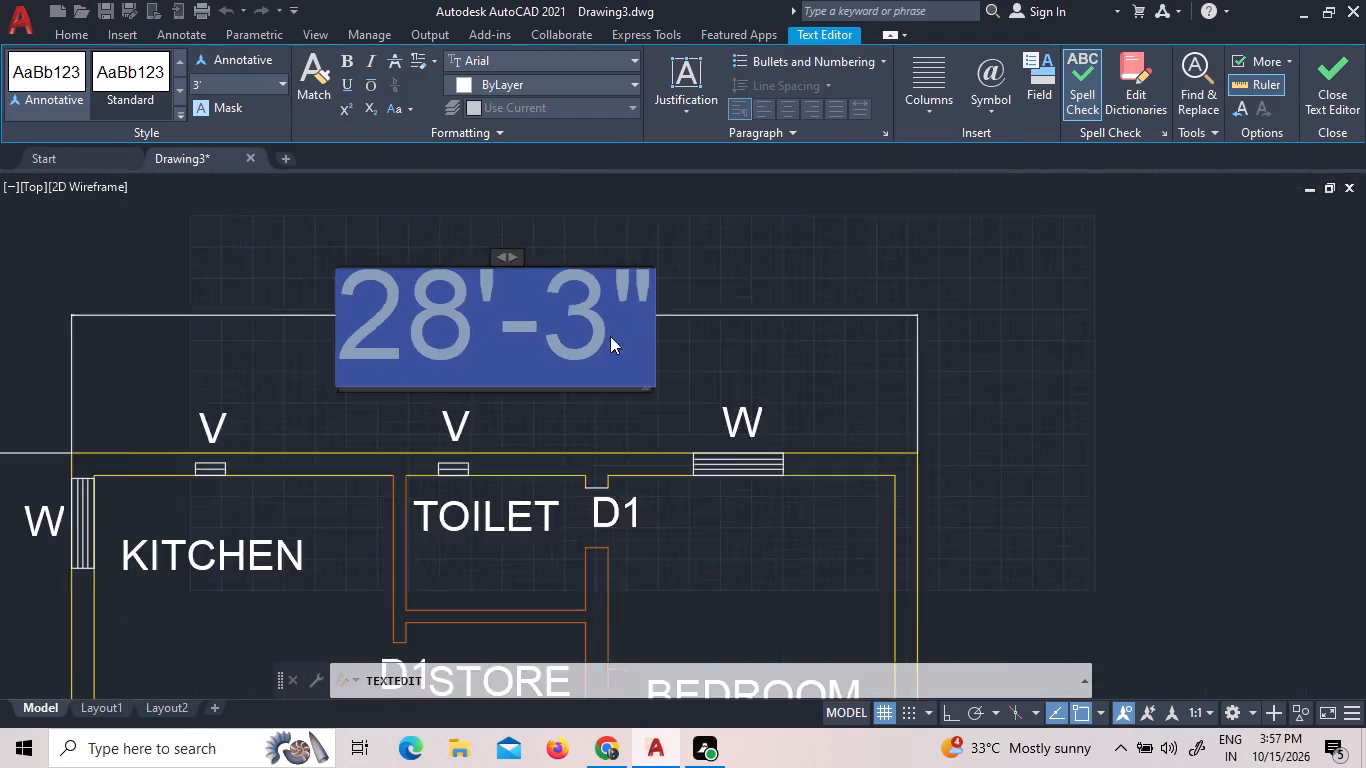
left_click(693, 286)
Dimension the hall's length along its outer wall's inner face, placing the dimension line just inside the hall.
scroll(691, 278, "down", 6)
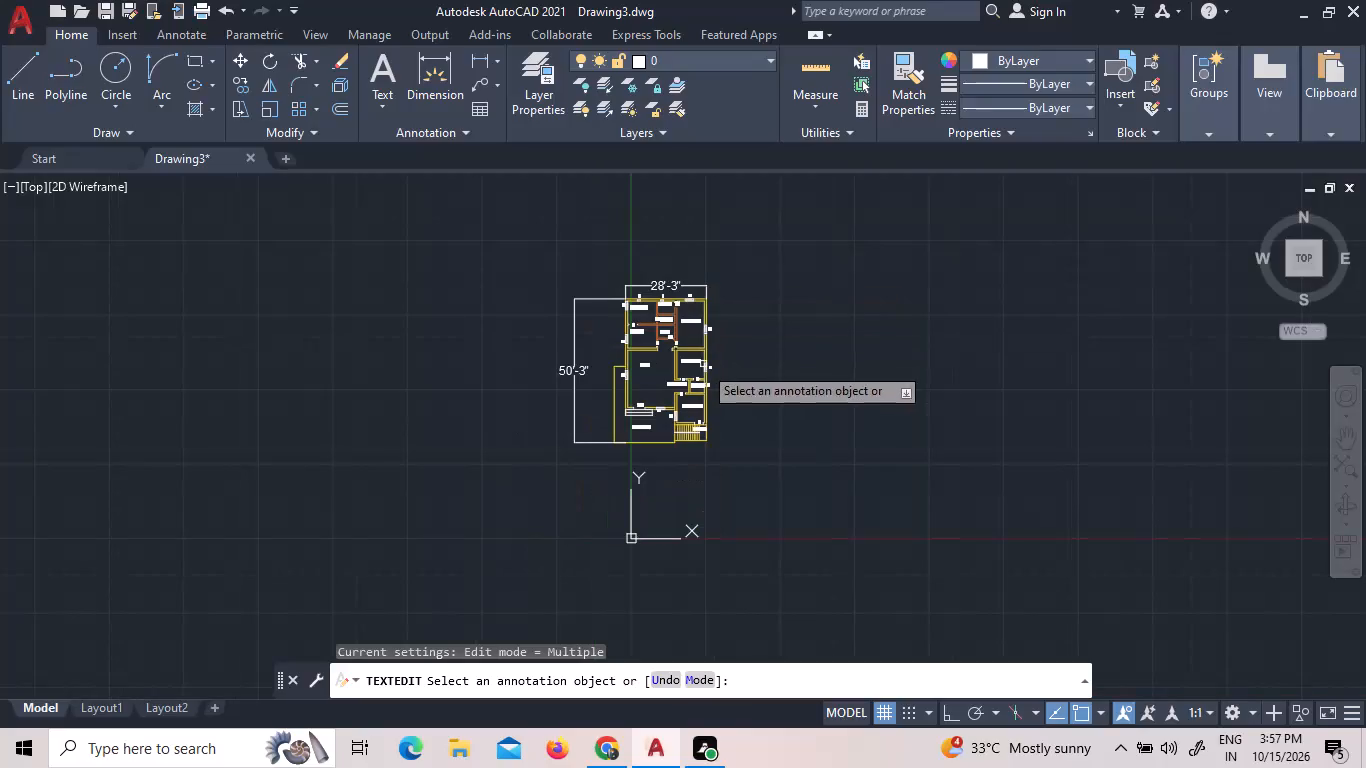
scroll(687, 386, "up", 3)
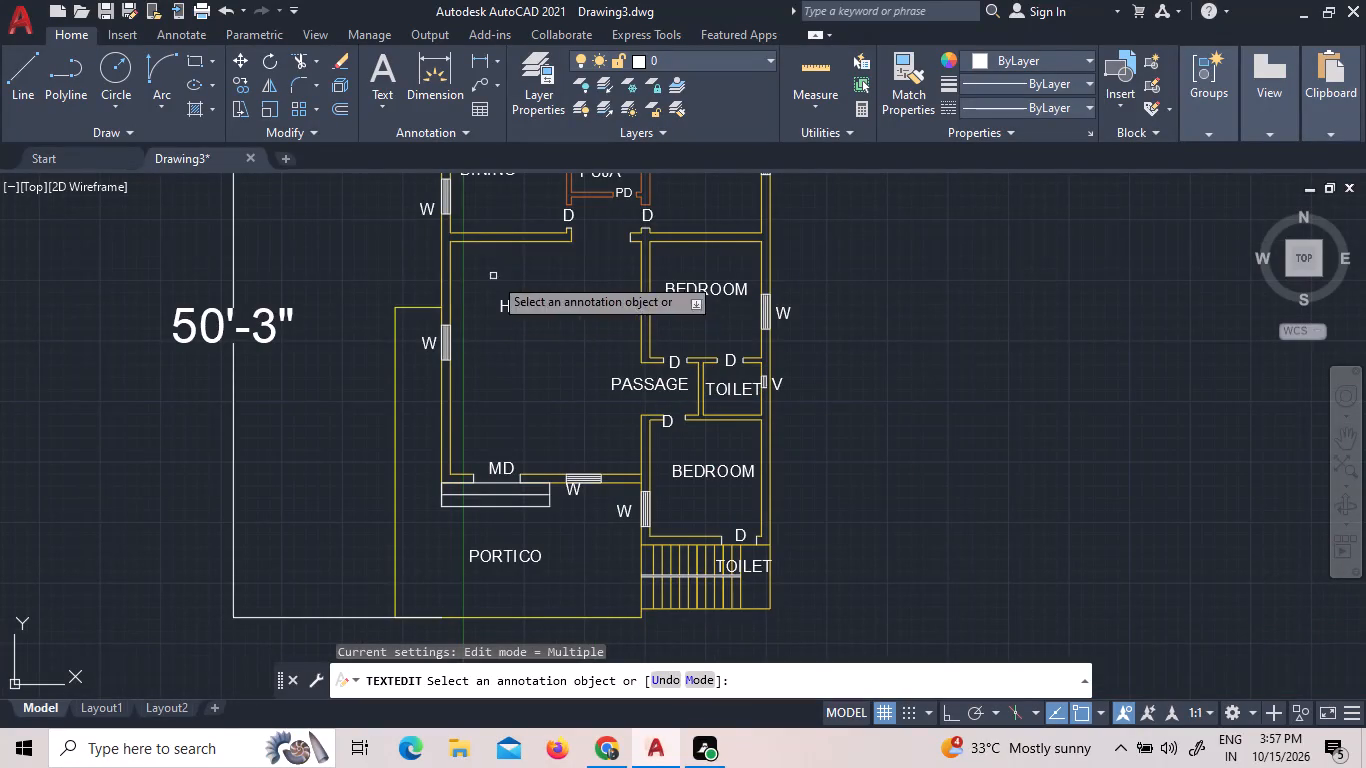
left_click(428, 60)
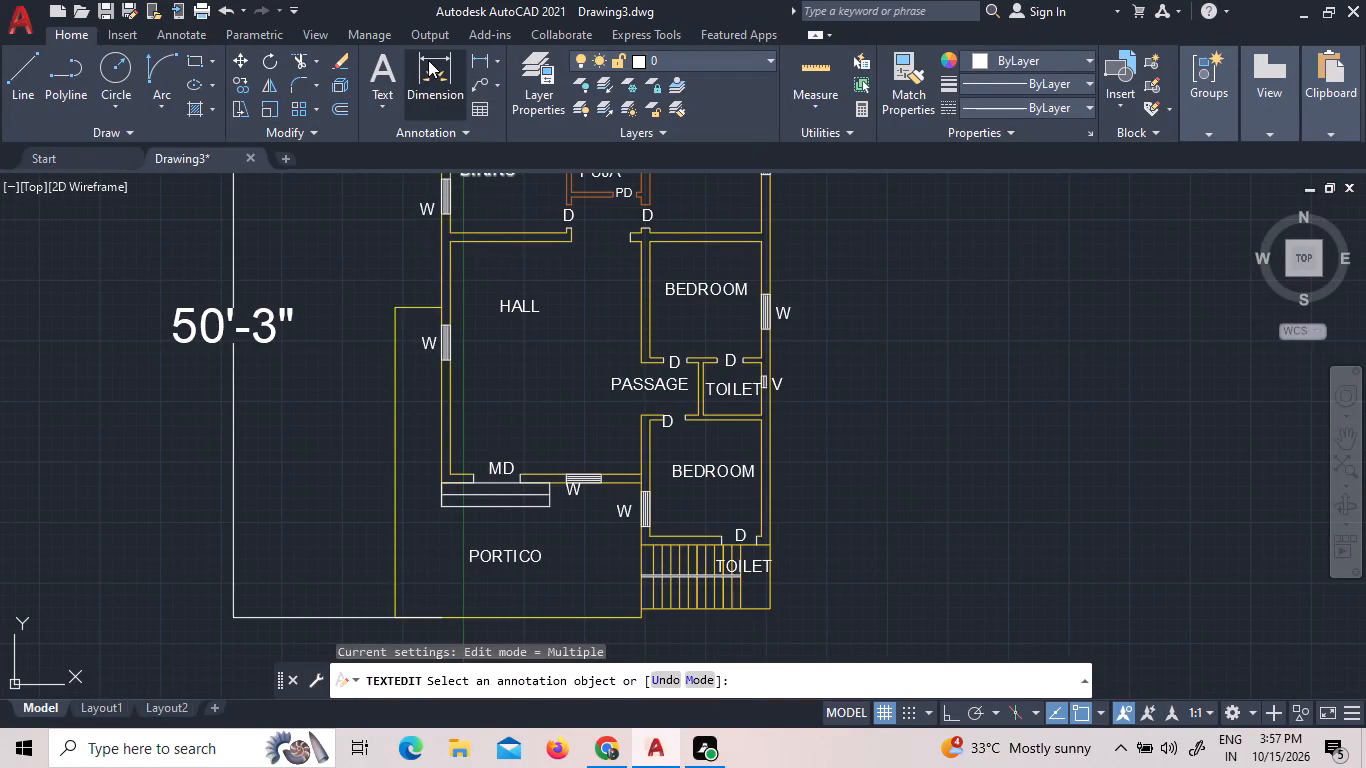
left_click(447, 280)
double_click(469, 285)
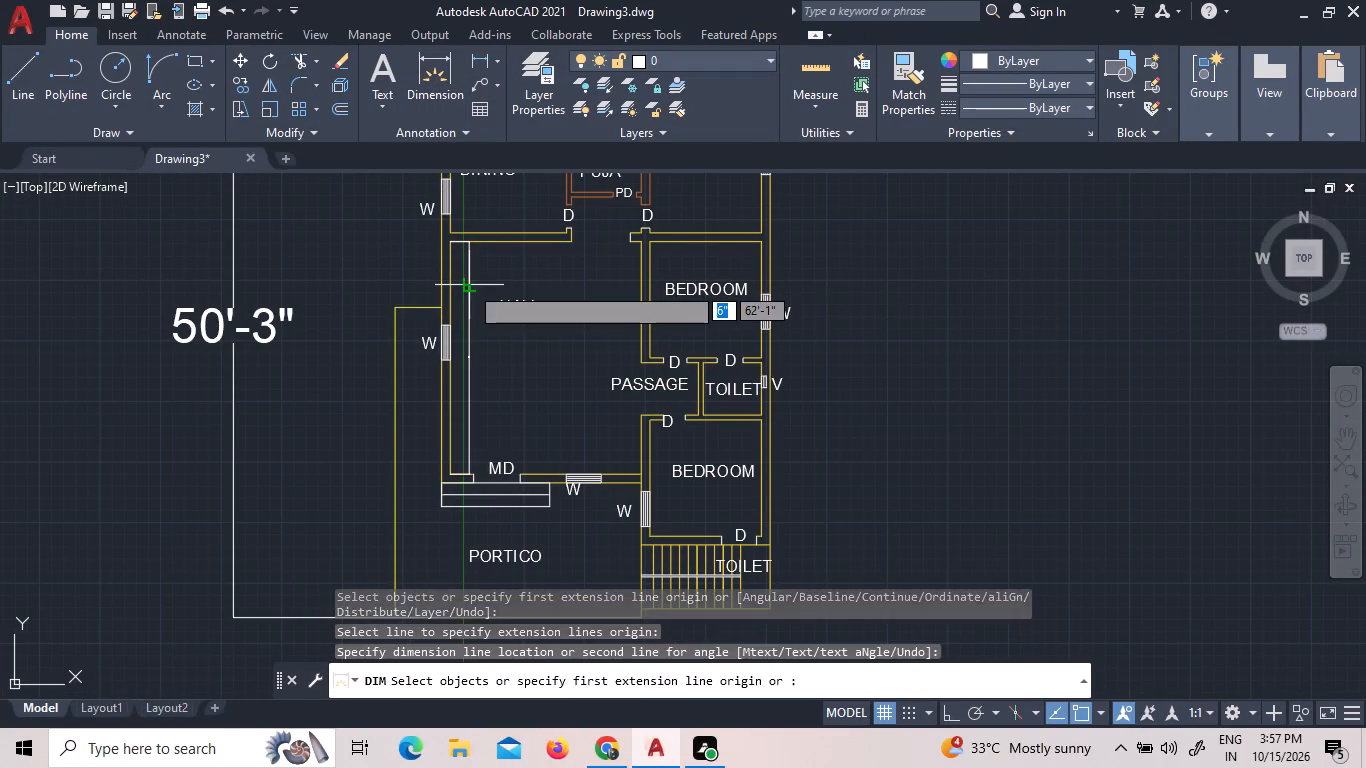
Dimension the hall's width between the inner corners of its dining-side wall, placing the dimension line just inside the hall.
left_click(429, 65)
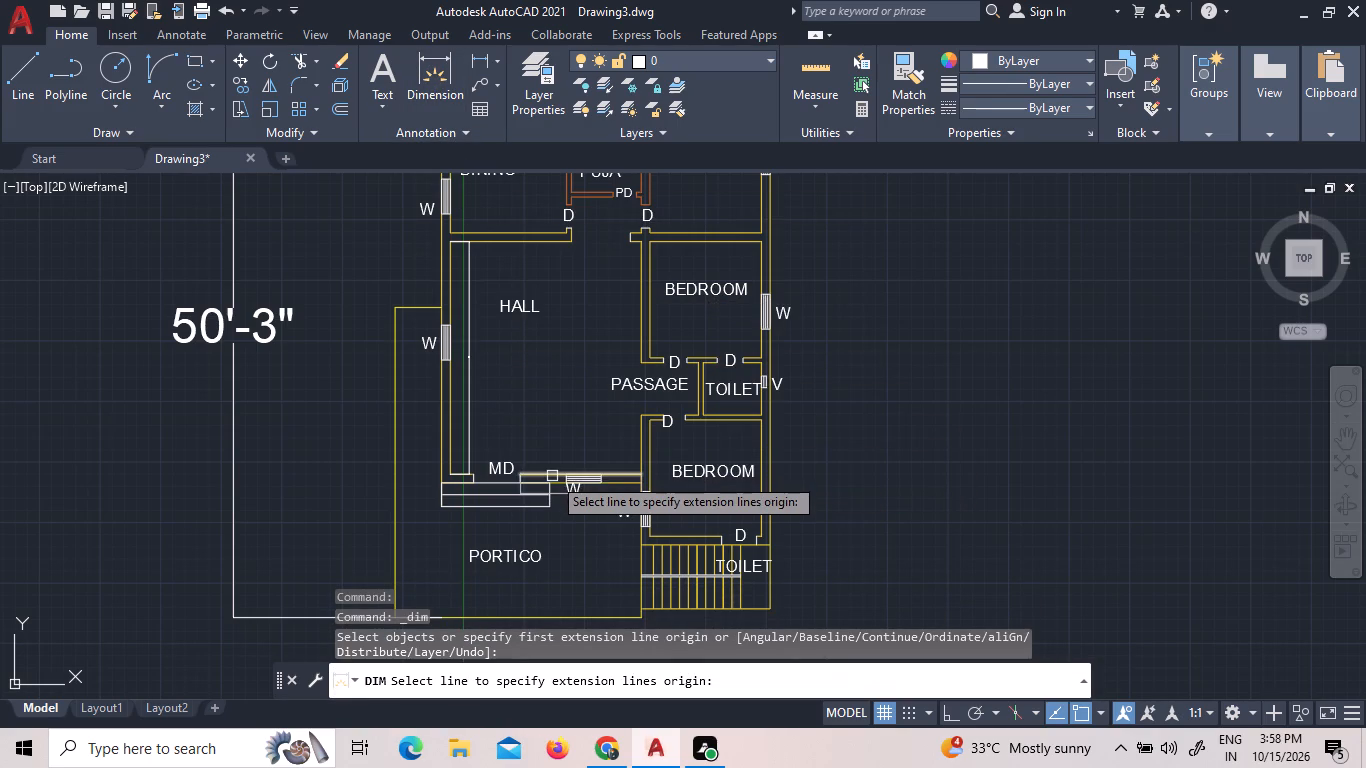
left_click(454, 243)
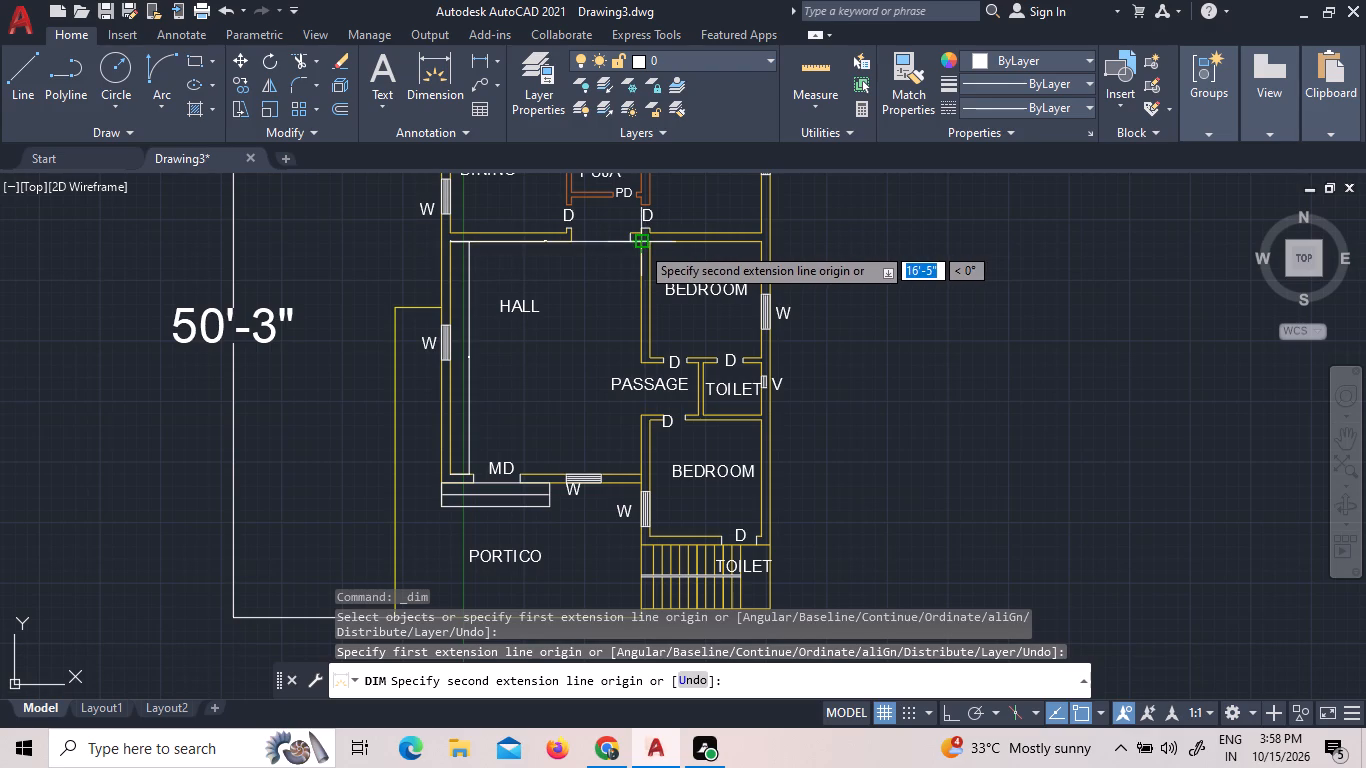
left_click(640, 245)
left_click(632, 267)
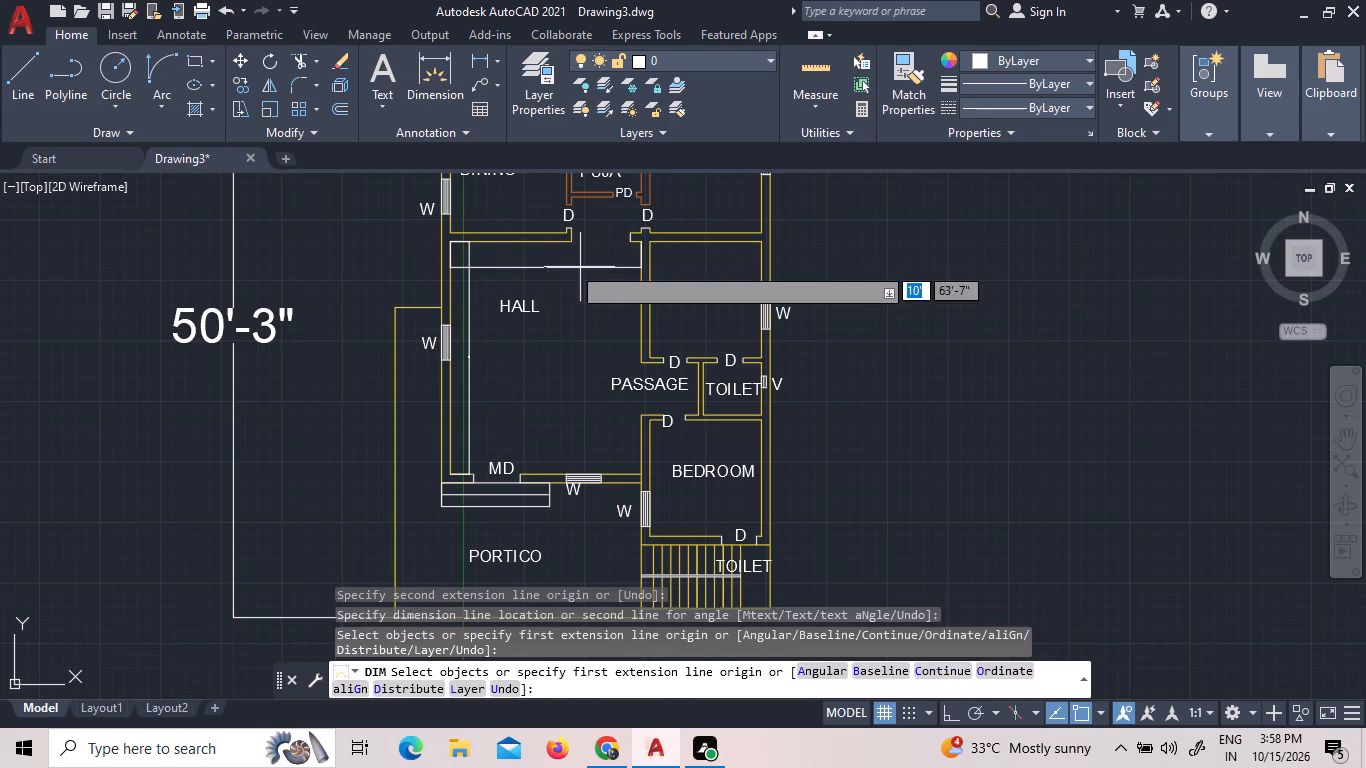
Set the text height of the hall's width dimension to 5".
double_click(556, 266)
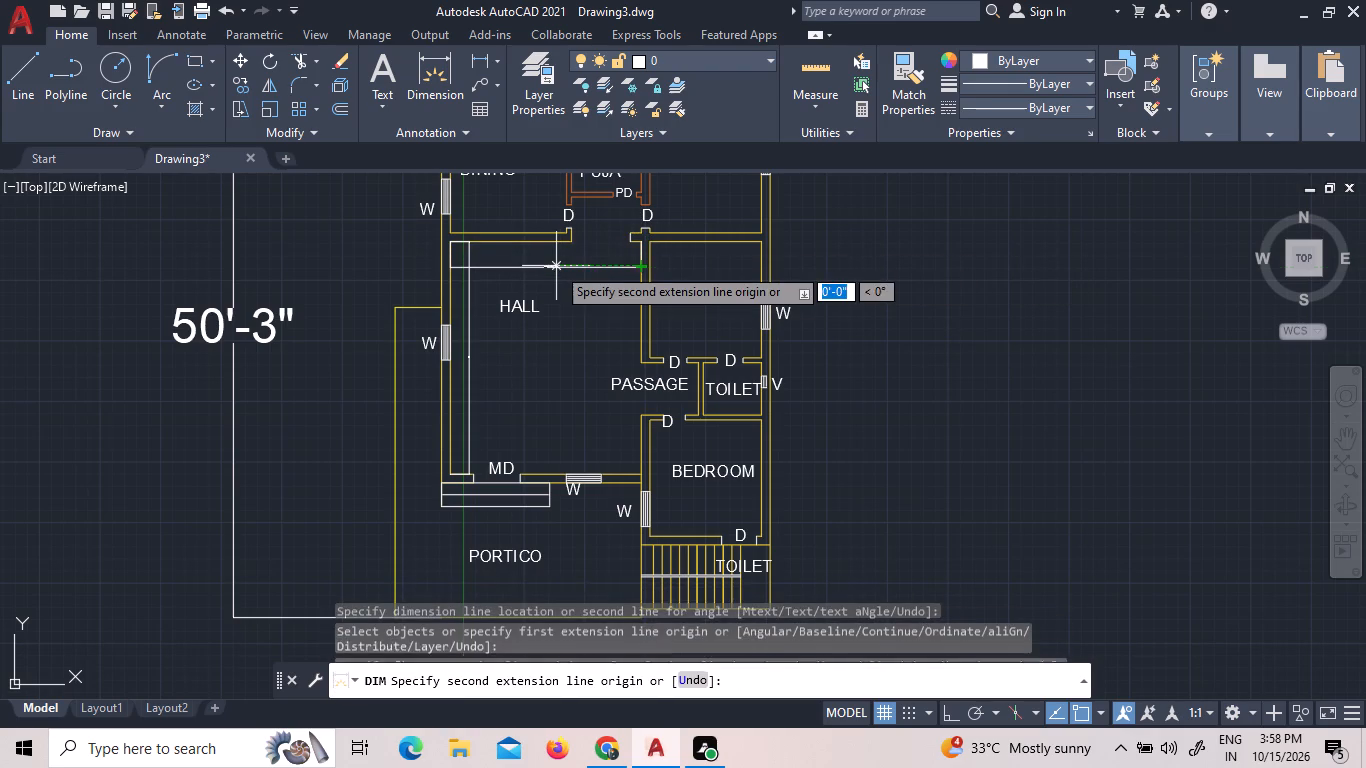
key("Escape")
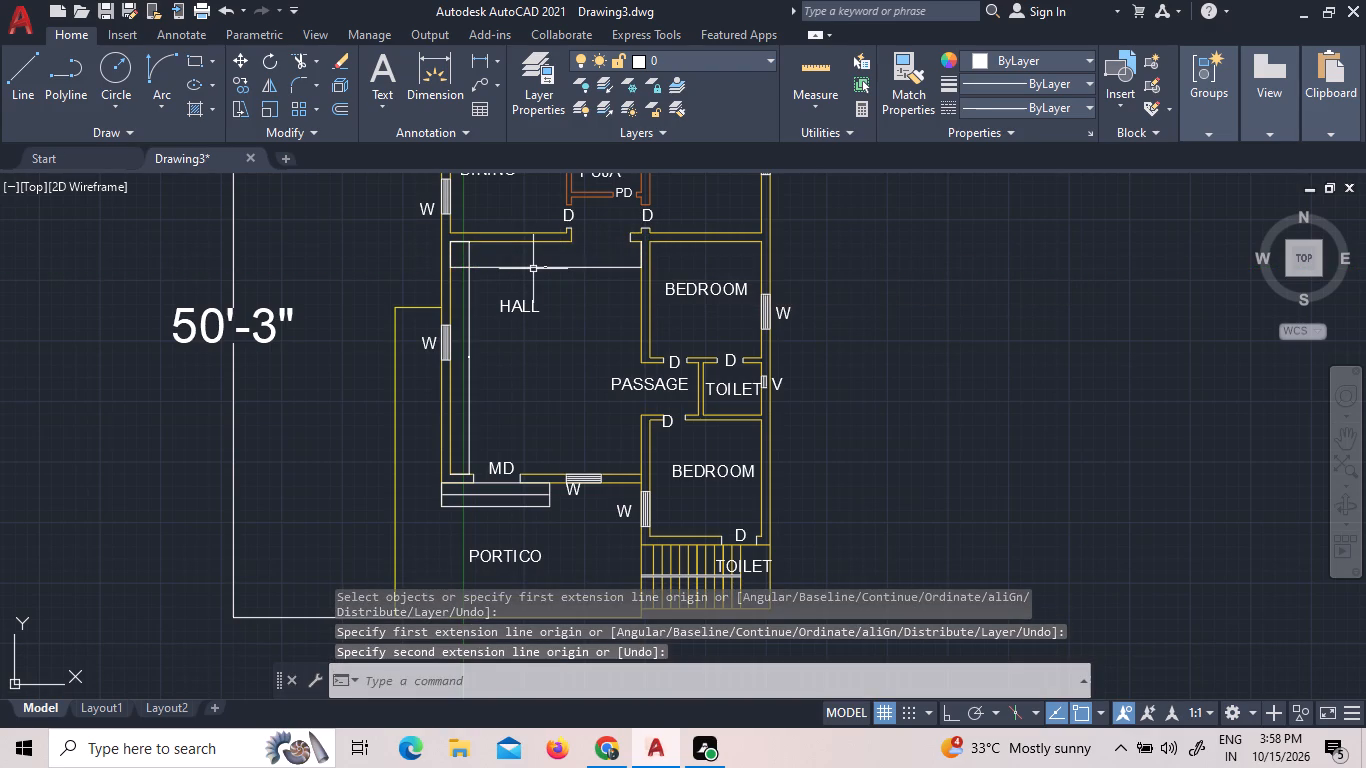
triple_click(547, 267)
double_click(547, 267)
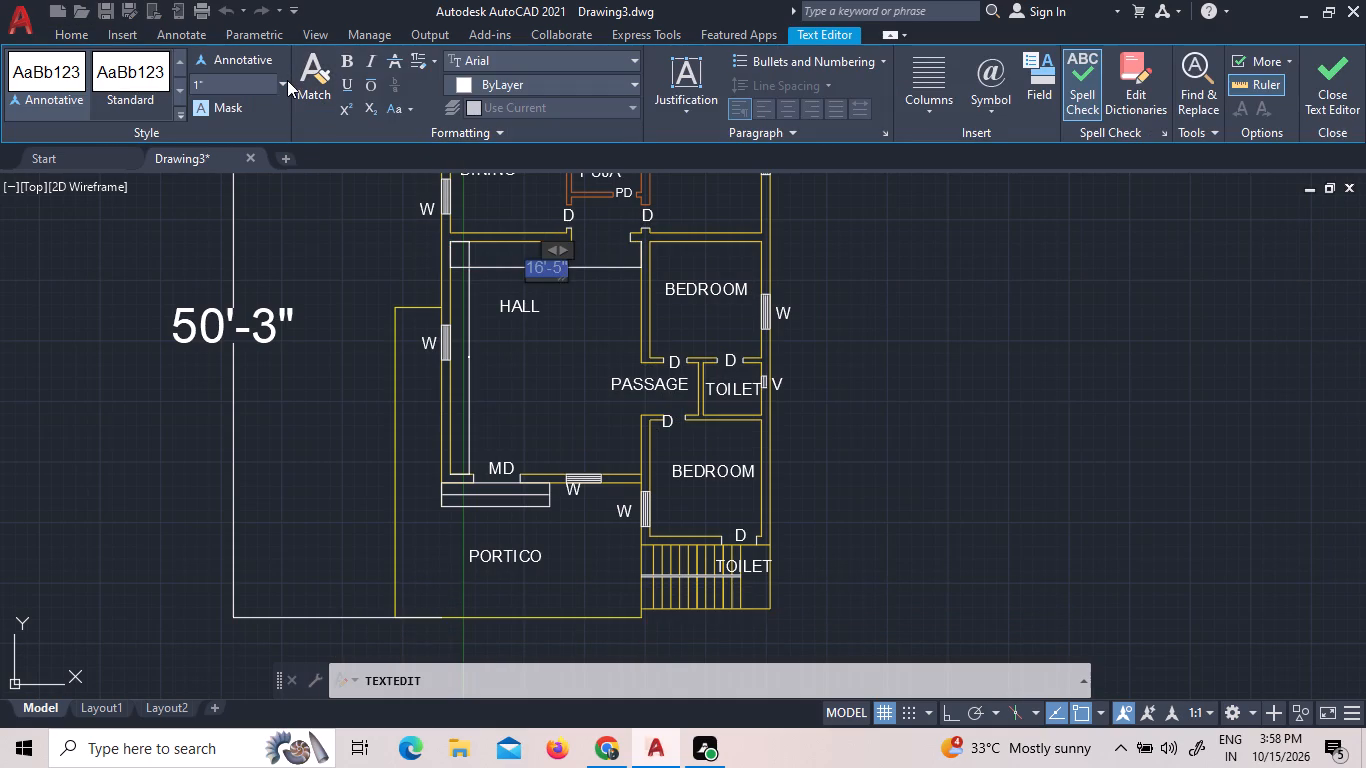
left_click(287, 80)
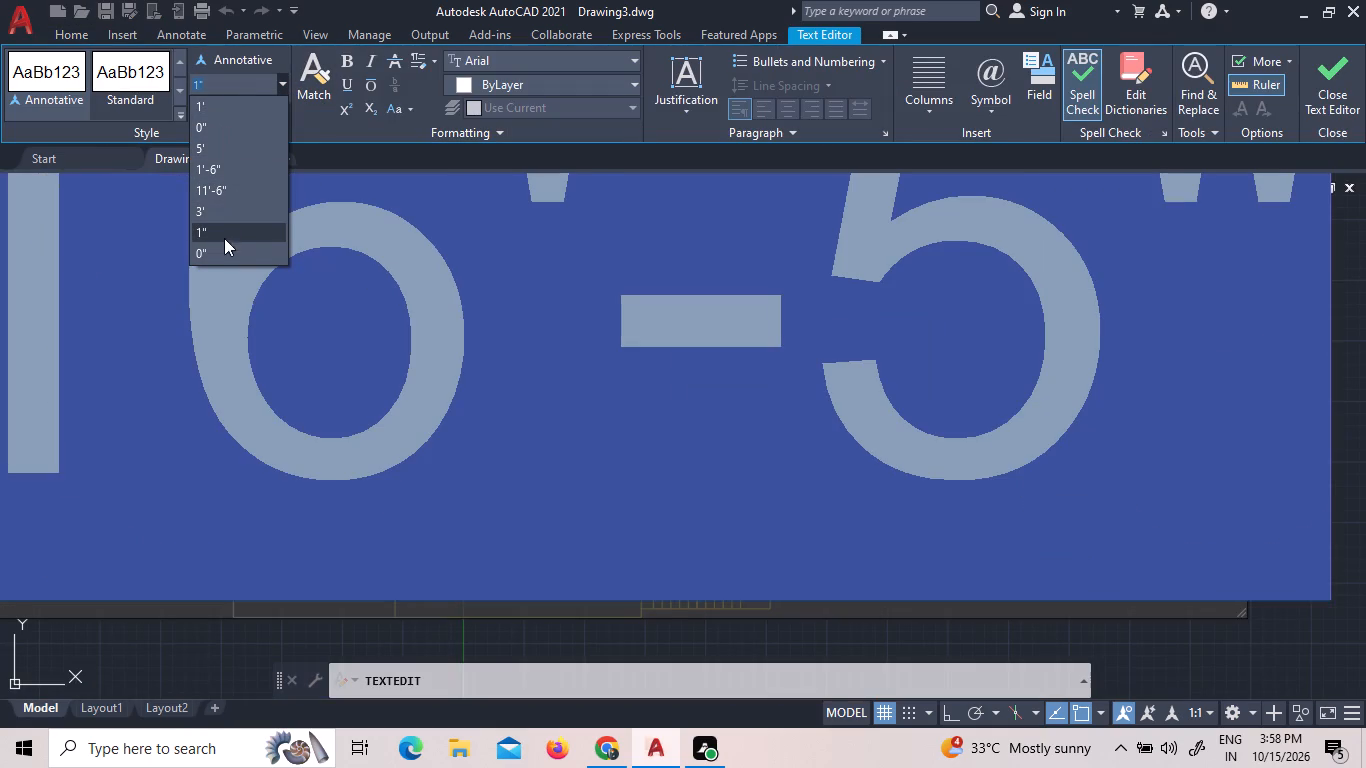
double_click(209, 84)
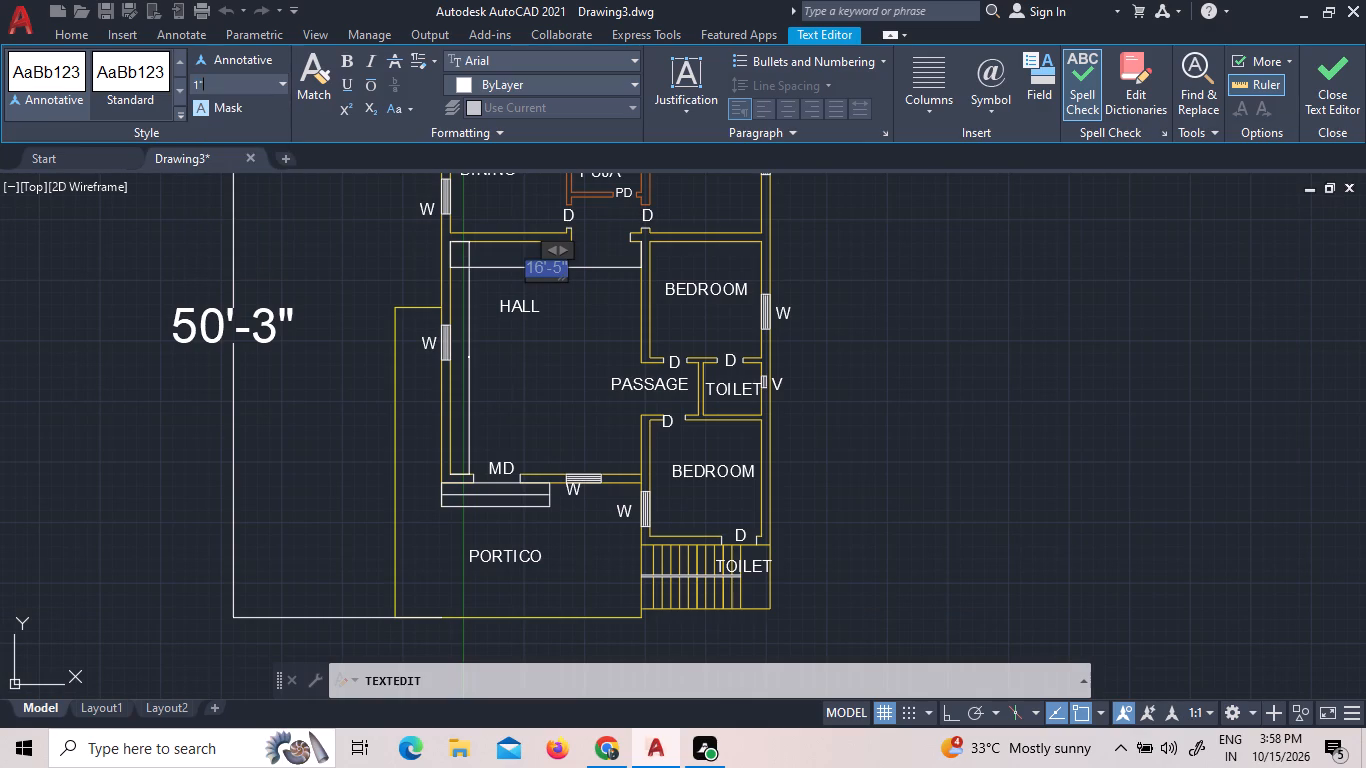
left_click_drag(209, 84, 189, 82)
key("5")
key("shift+quotedbl")
key("Return")
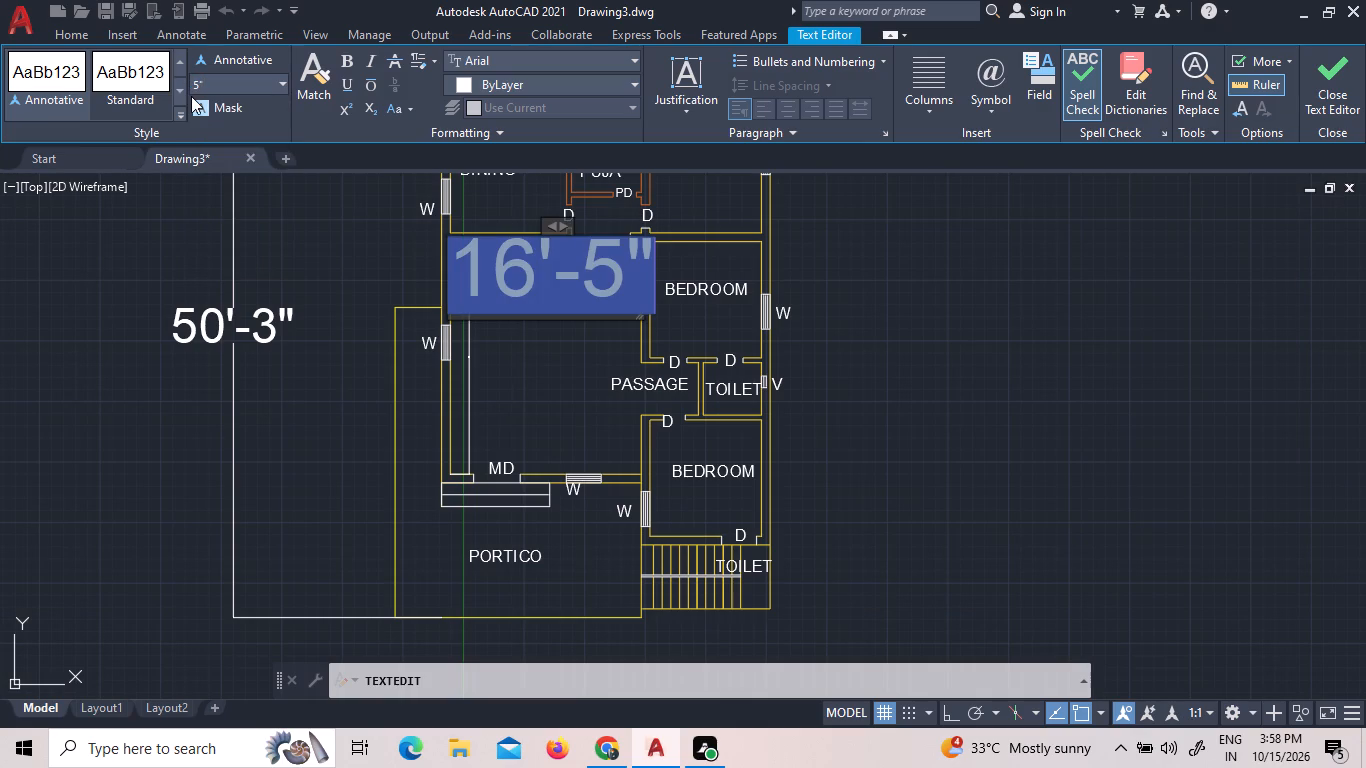
left_click(496, 350)
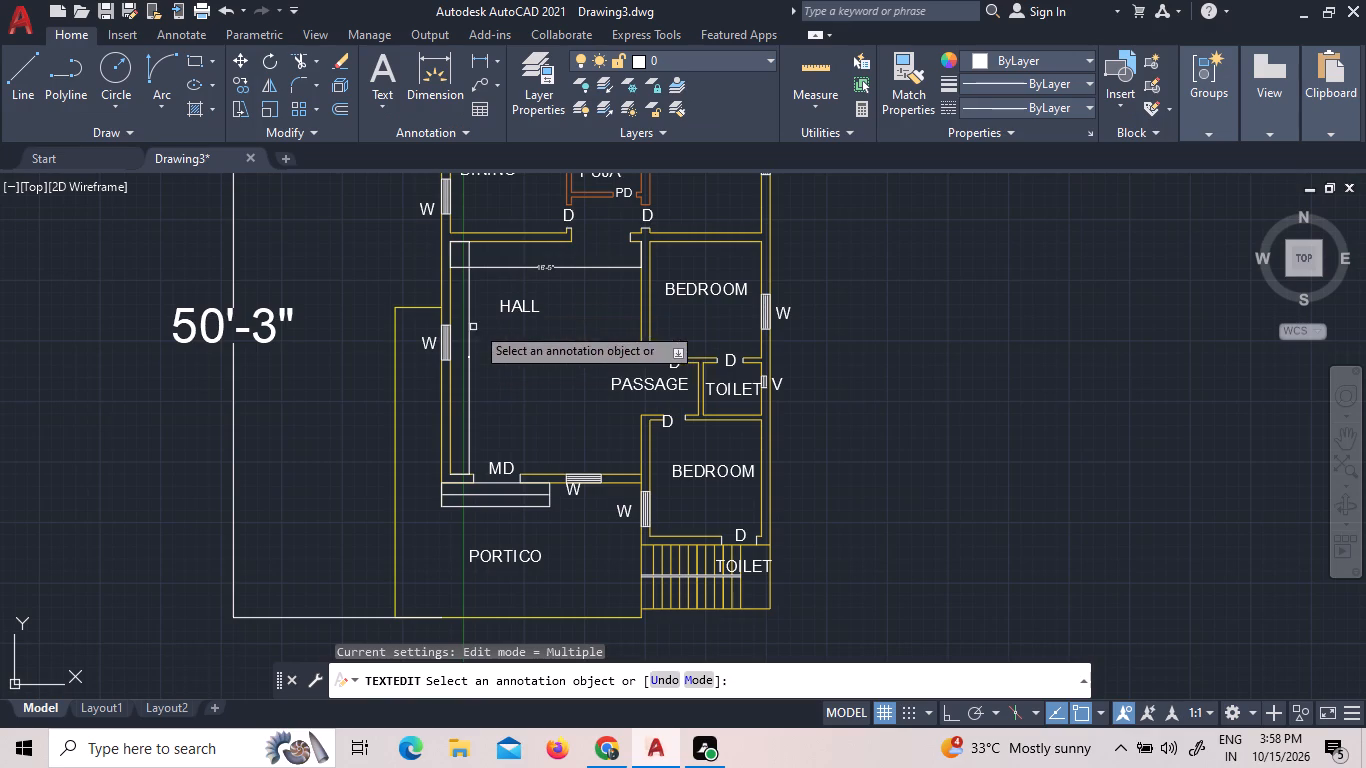
Set the text height of the hall's length dimension to 5".
scroll(550, 254, "up", 3)
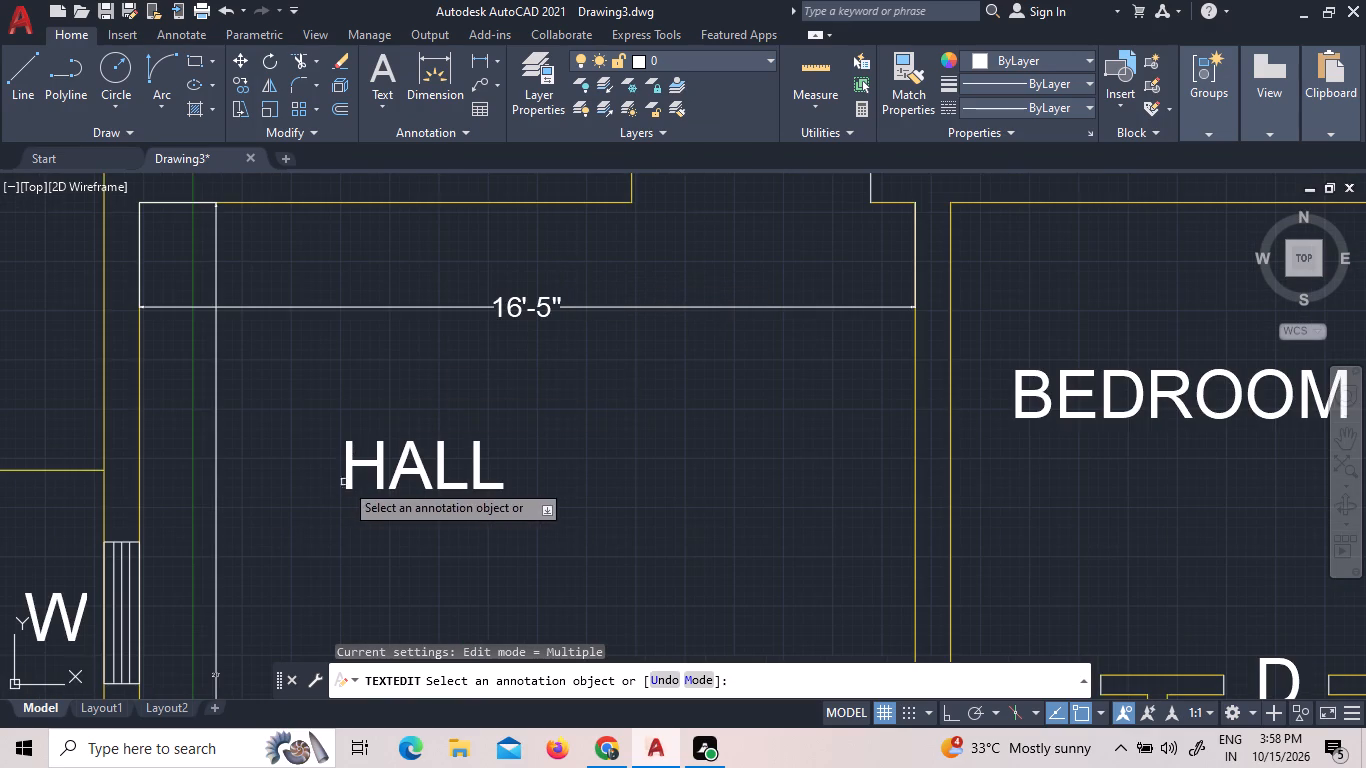
scroll(346, 480, "down", 3)
scroll(296, 568, "up", 7)
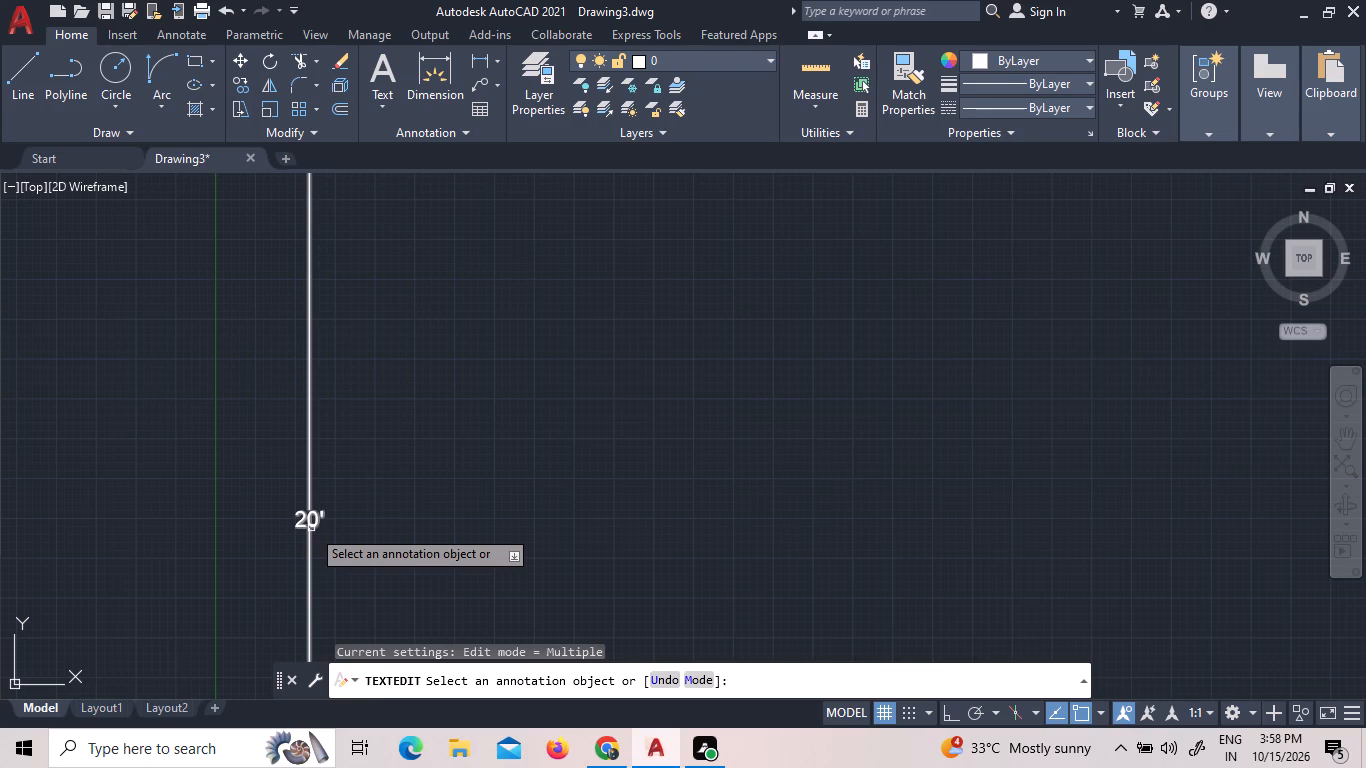
left_click(311, 528)
left_click(312, 521)
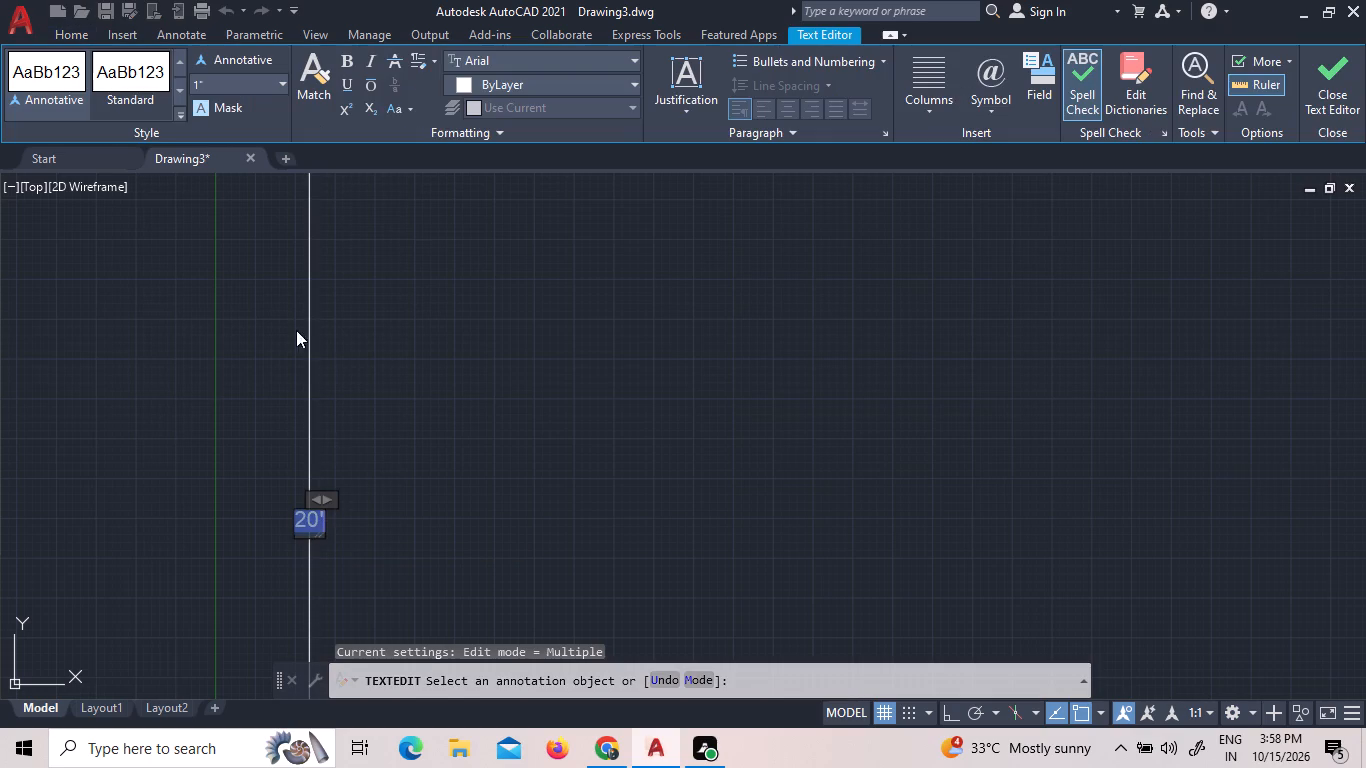
left_click(284, 81)
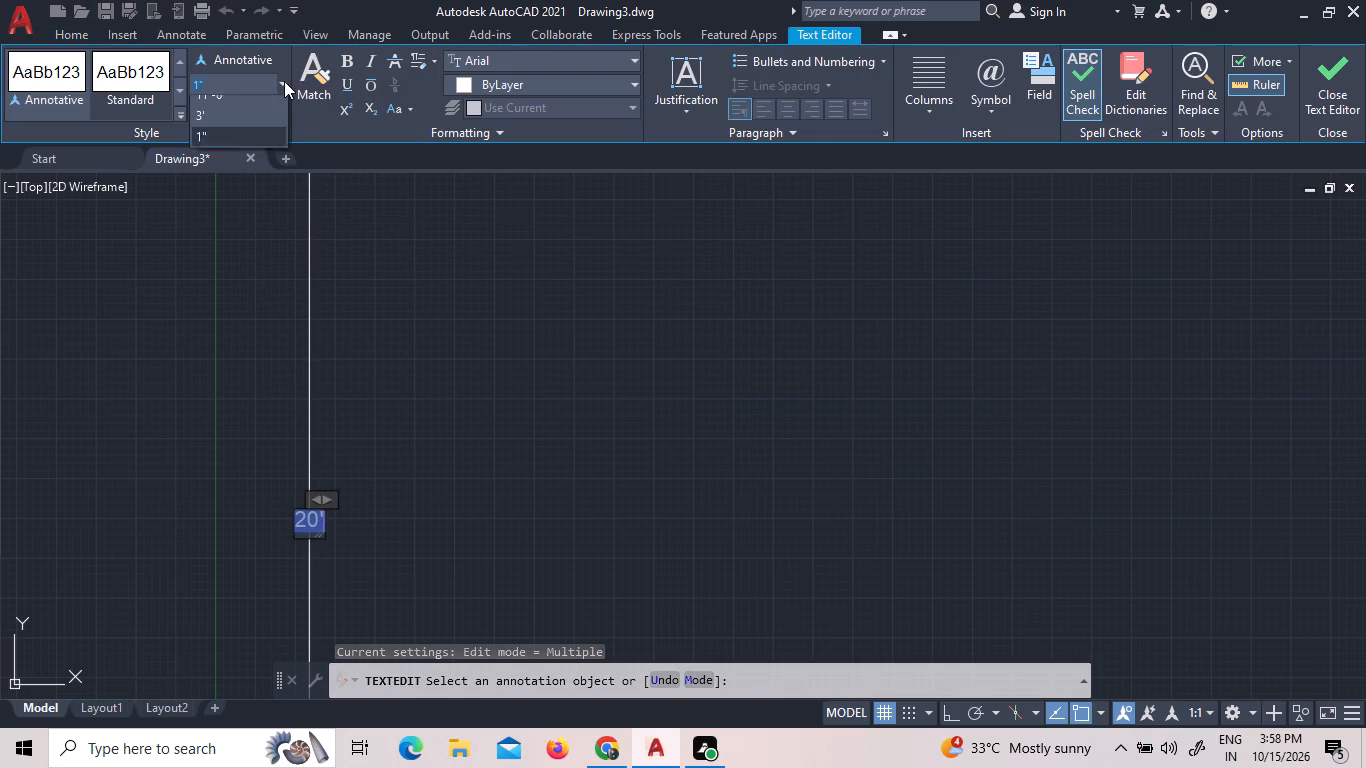
left_click(253, 107)
left_click(407, 249)
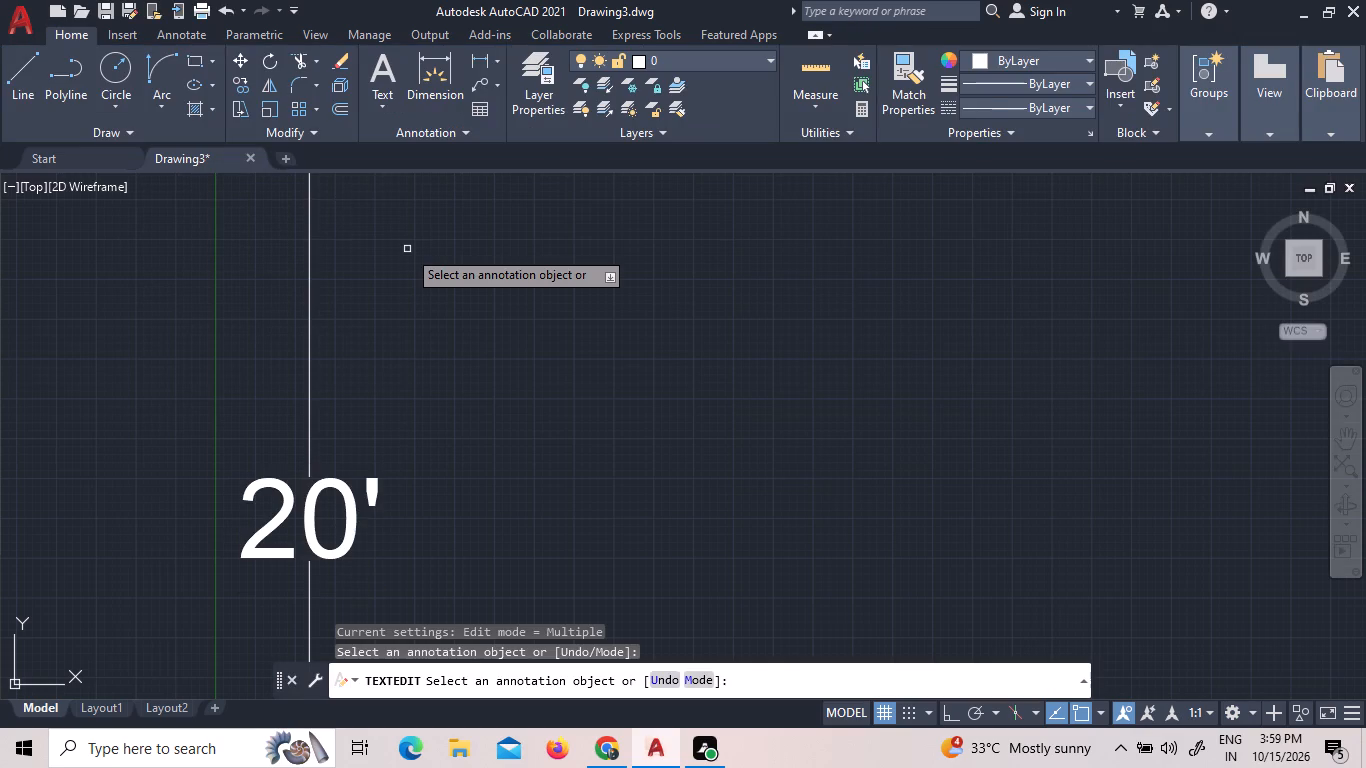
Dimension the kitchen's width along the rear wall's inner face, from the outer wall to the toilet partition, with the dimension line just inside.
scroll(431, 363, "down", 1)
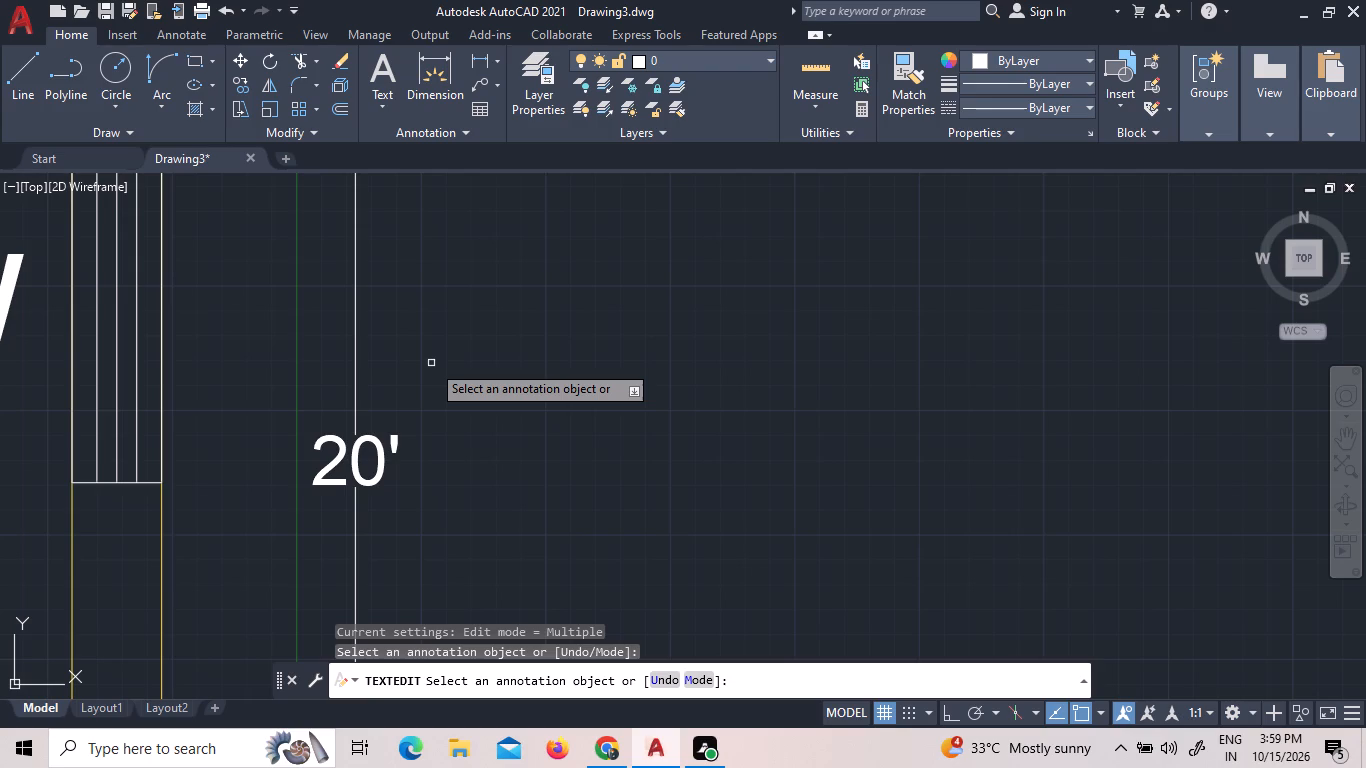
scroll(386, 383, "down", 5)
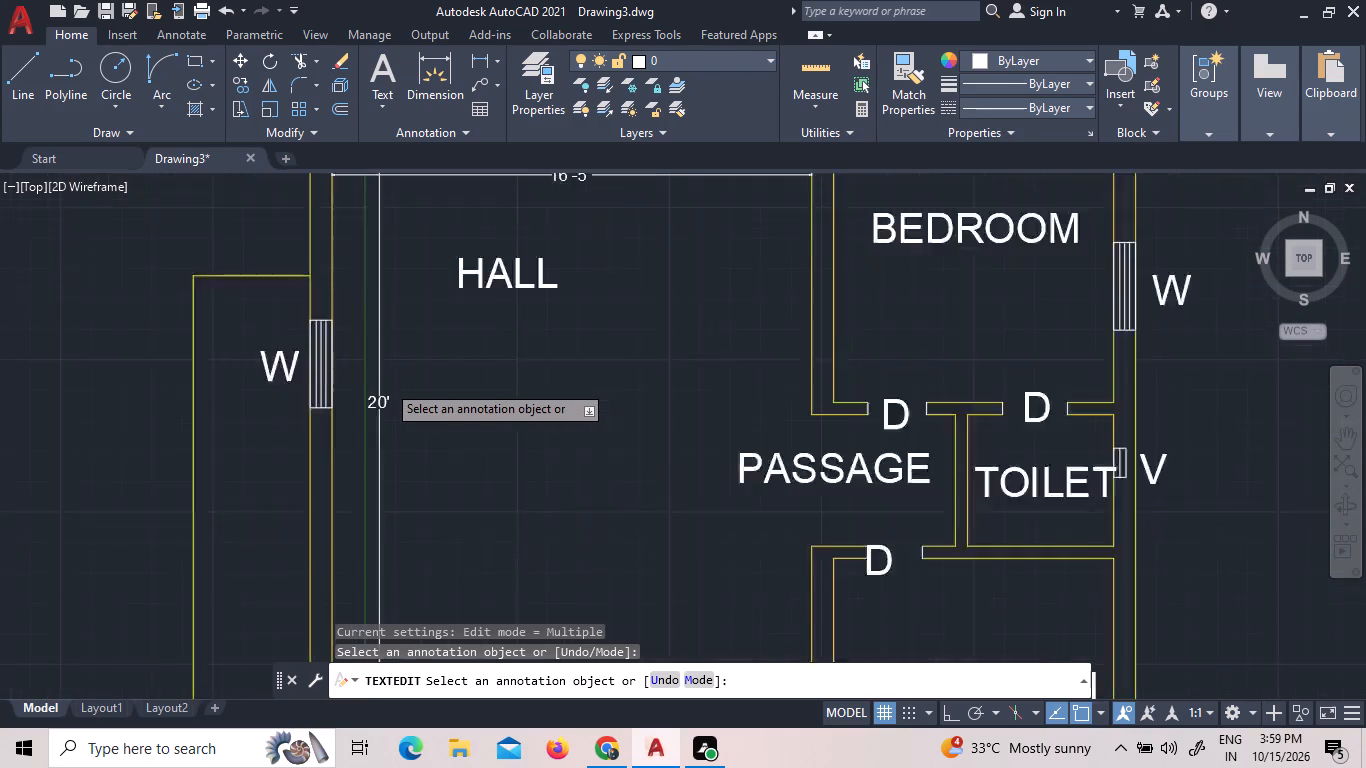
scroll(434, 382, "down", 2)
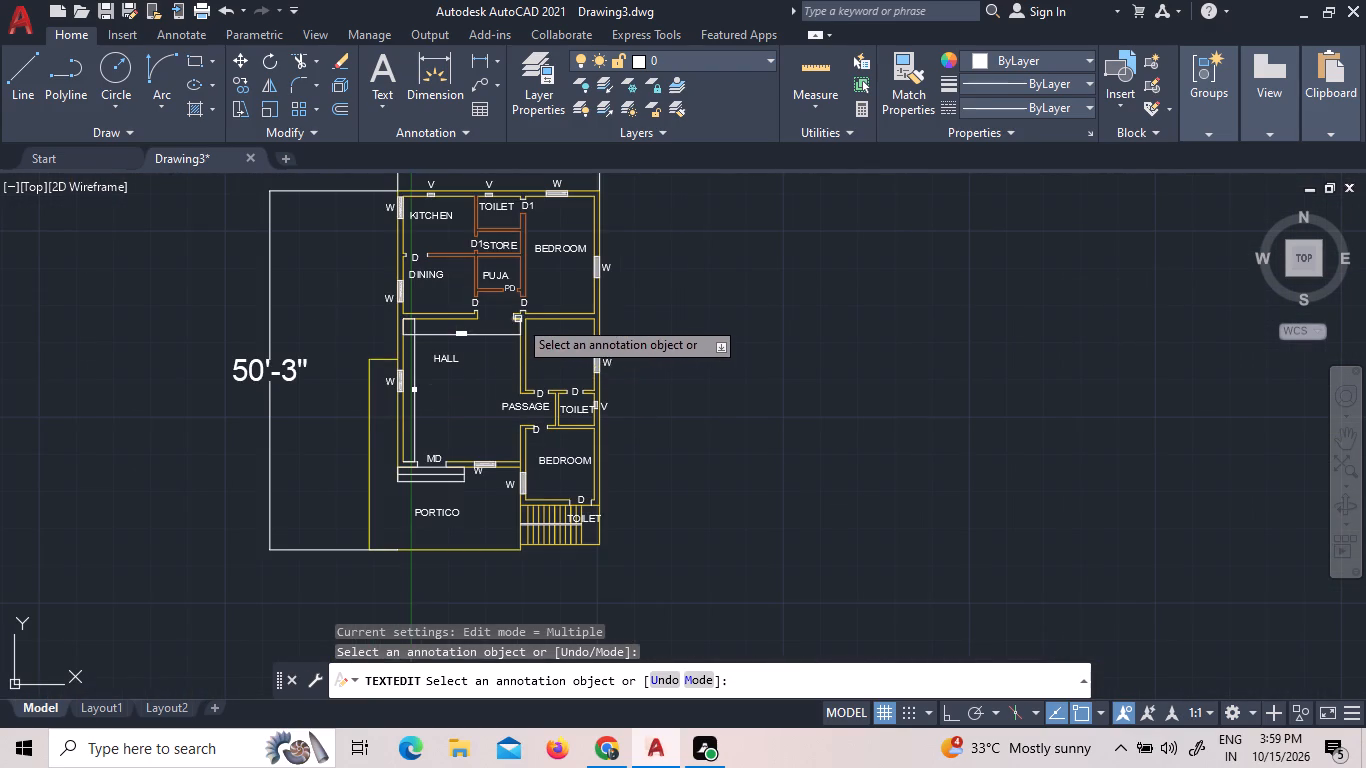
scroll(573, 381, "up", 2)
scroll(584, 370, "down", 2)
scroll(558, 206, "up", 1)
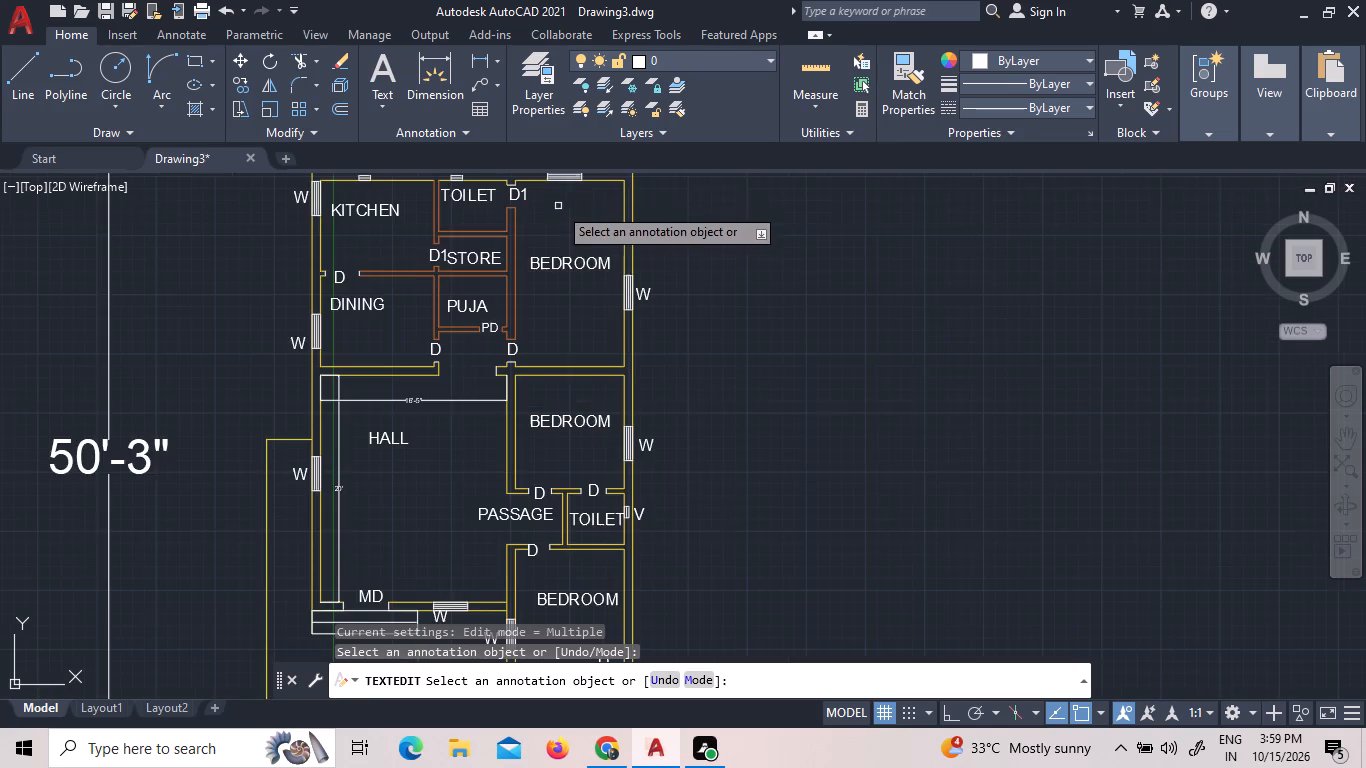
scroll(521, 195, "up", 1)
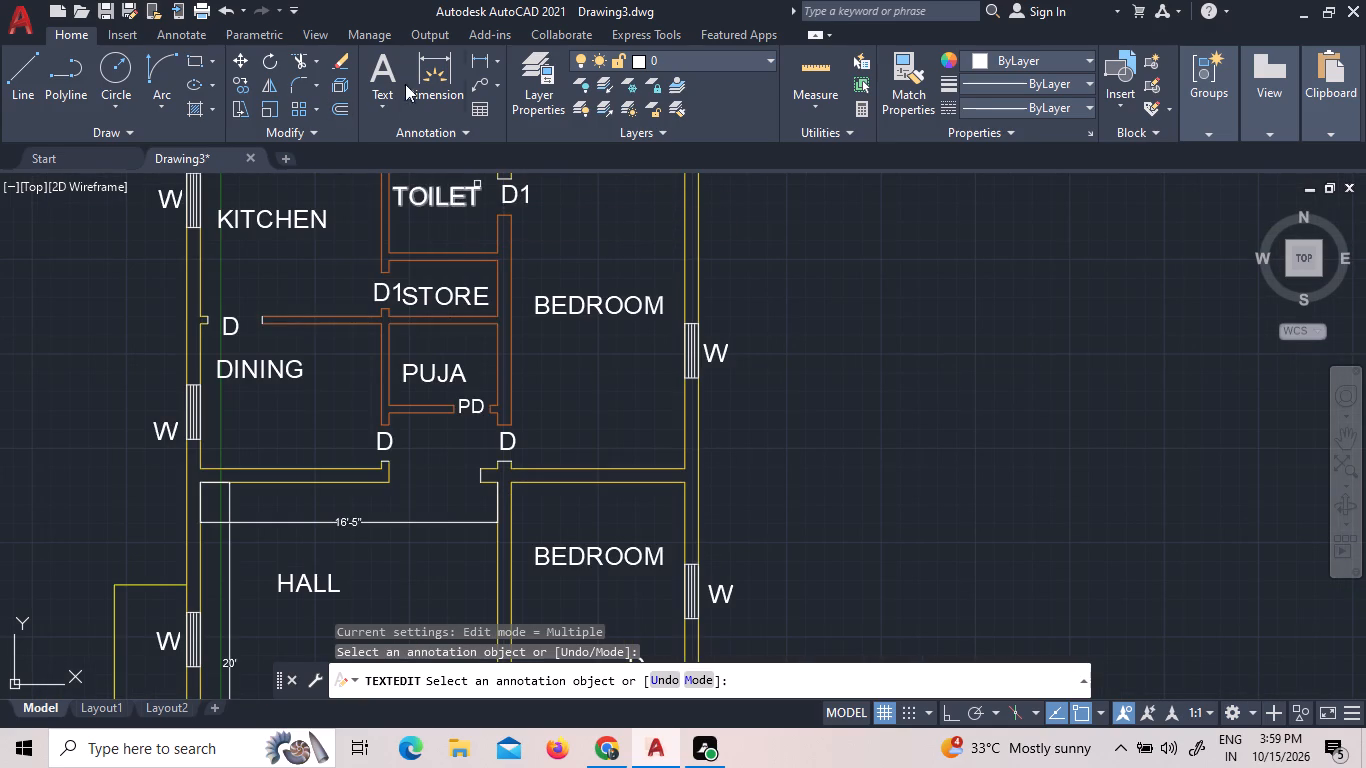
left_click(433, 66)
scroll(461, 285, "down", 2)
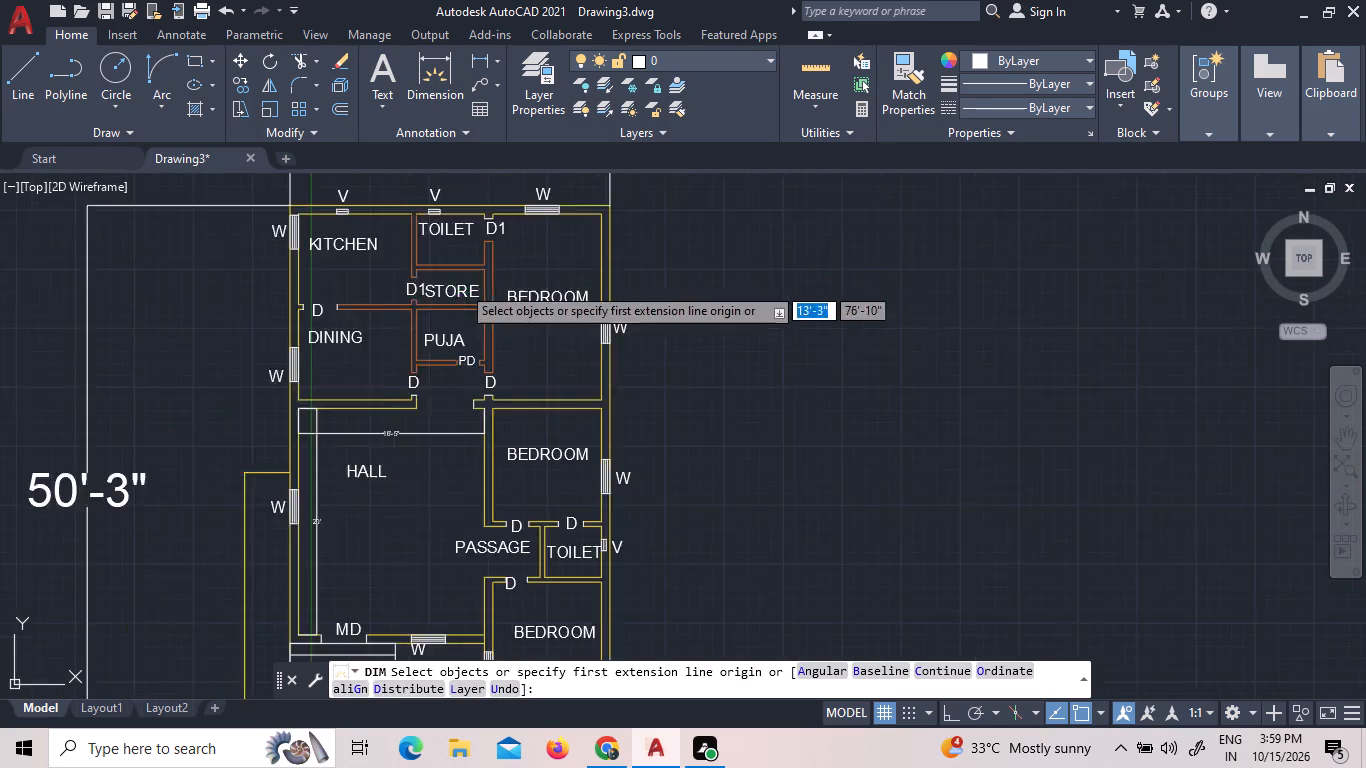
scroll(358, 237, "up", 2)
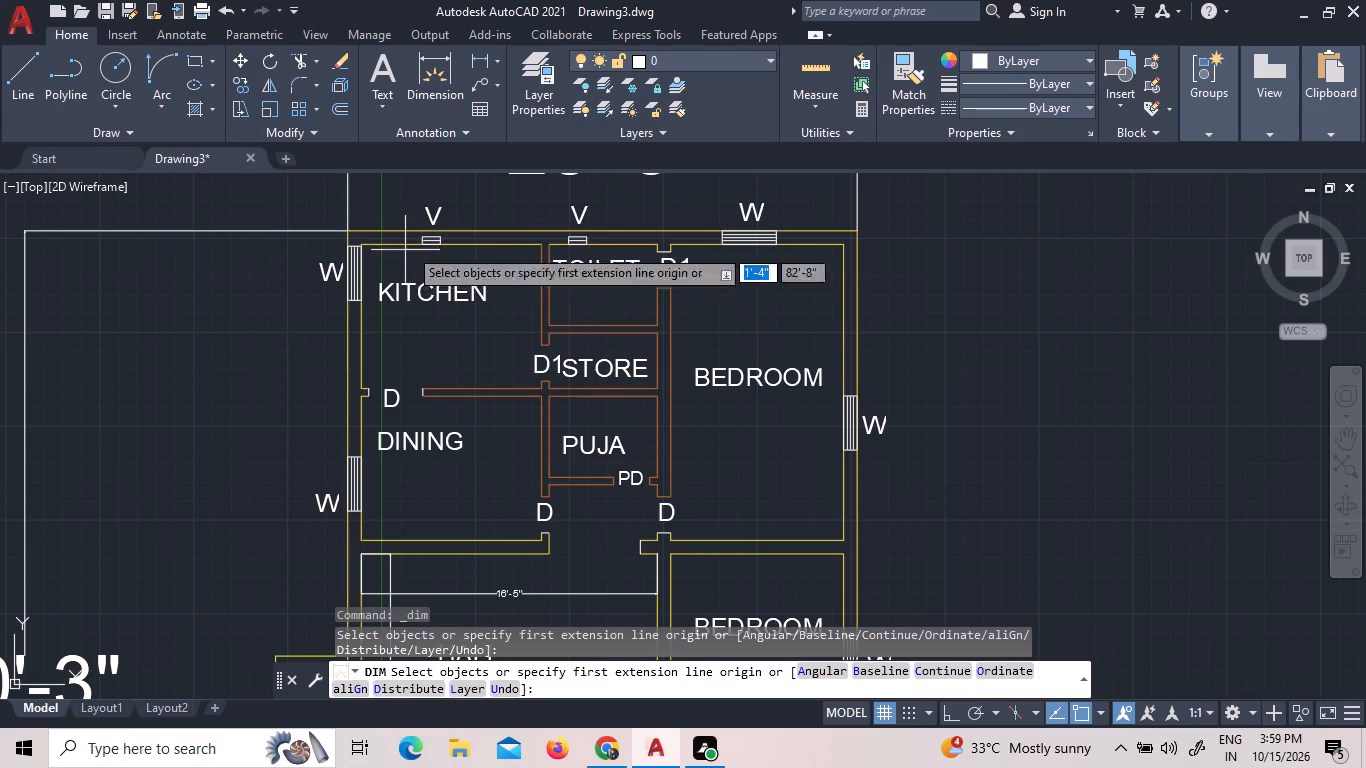
double_click(362, 244)
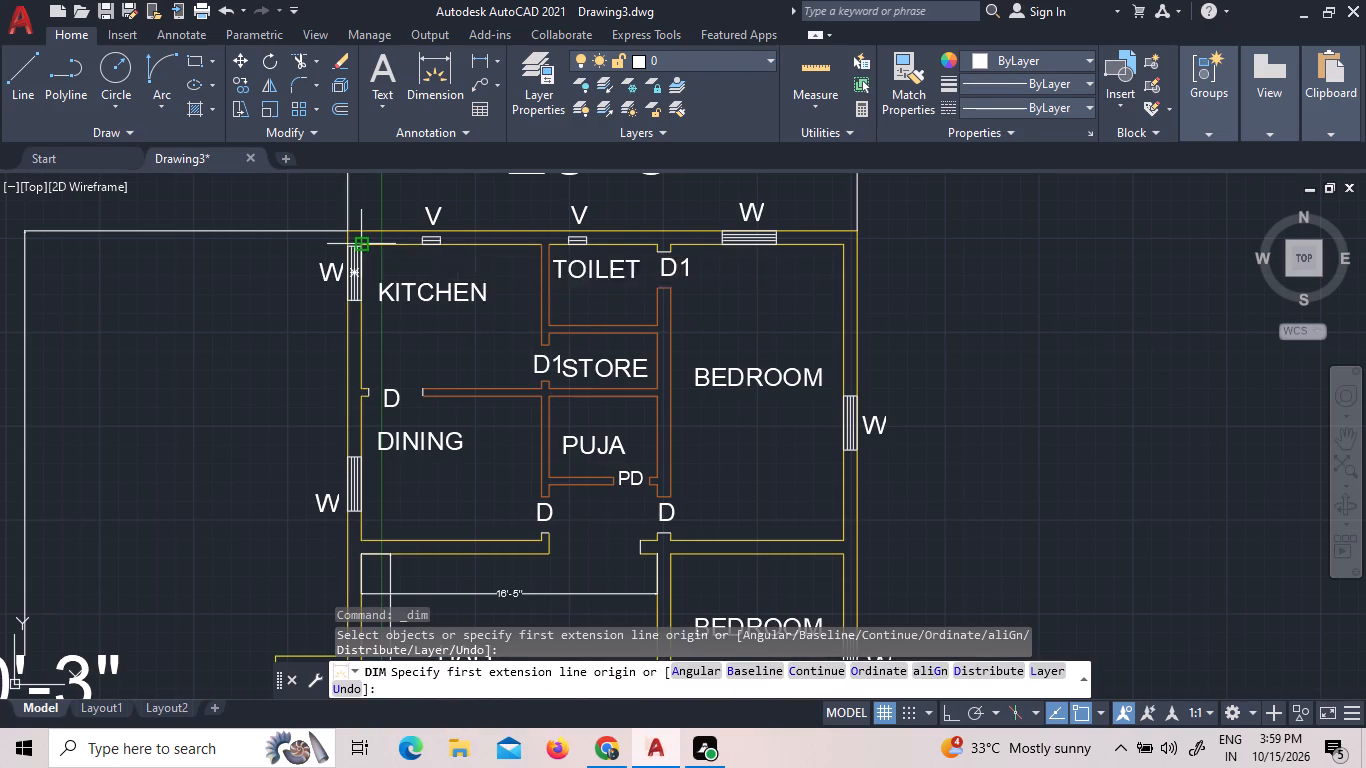
left_click(541, 245)
left_click(541, 265)
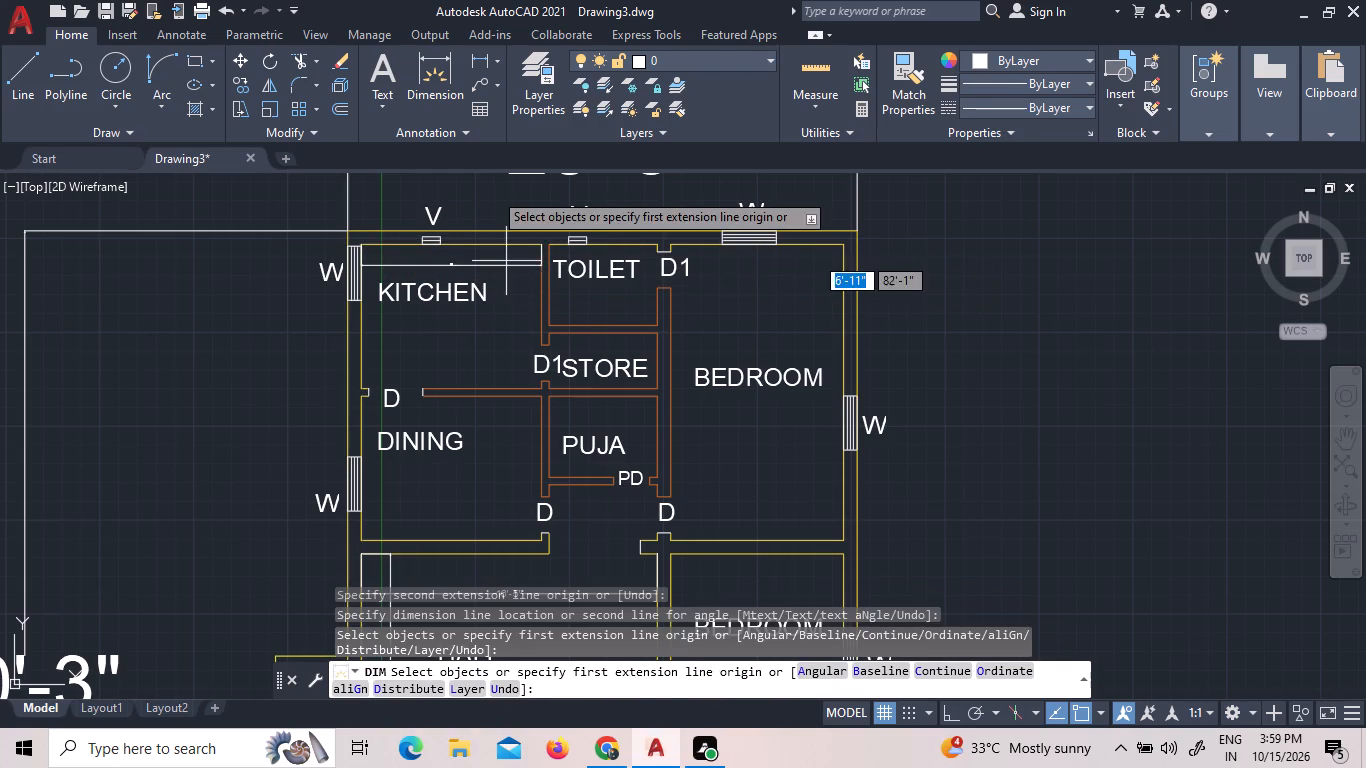
Dimension the kitchen's depth along its outer wall, from the rear inner corner to the dining partition, with the dimension line just inside.
left_click(444, 61)
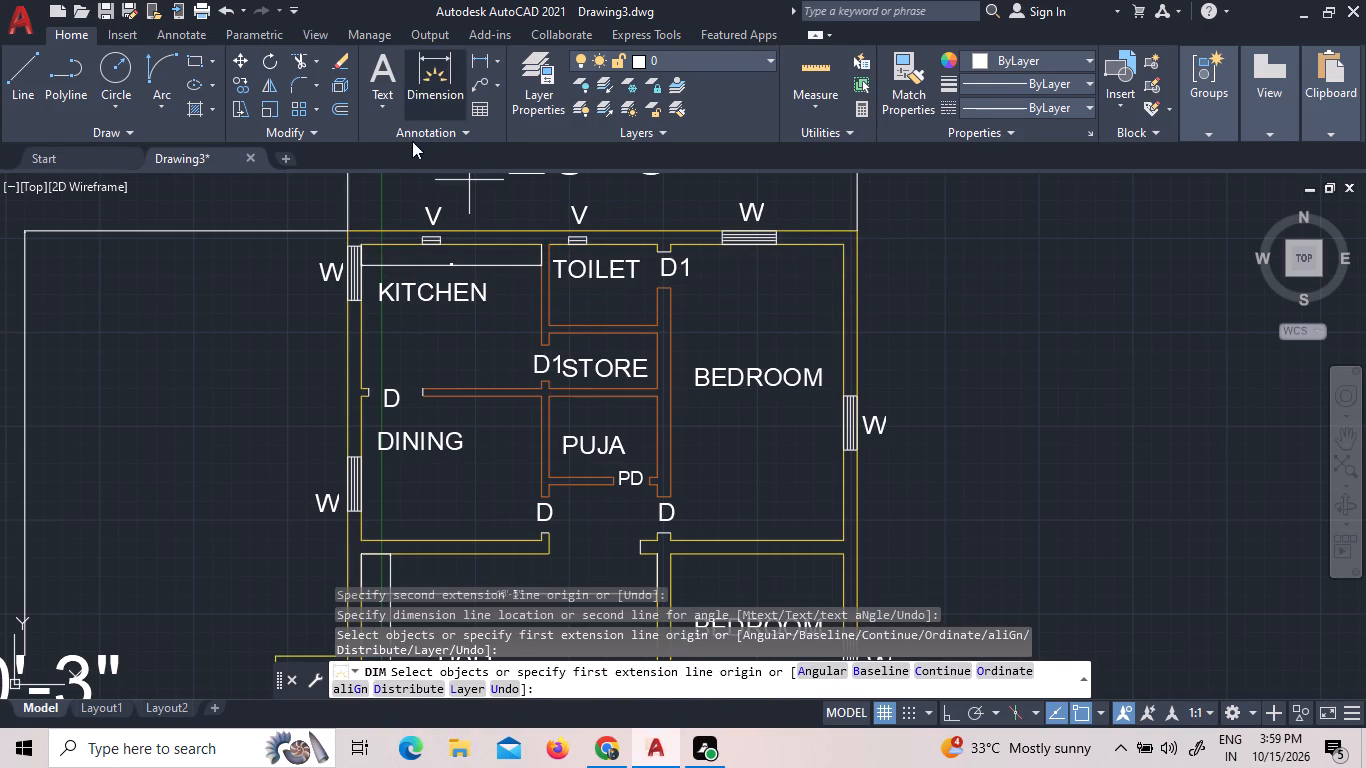
left_click(358, 239)
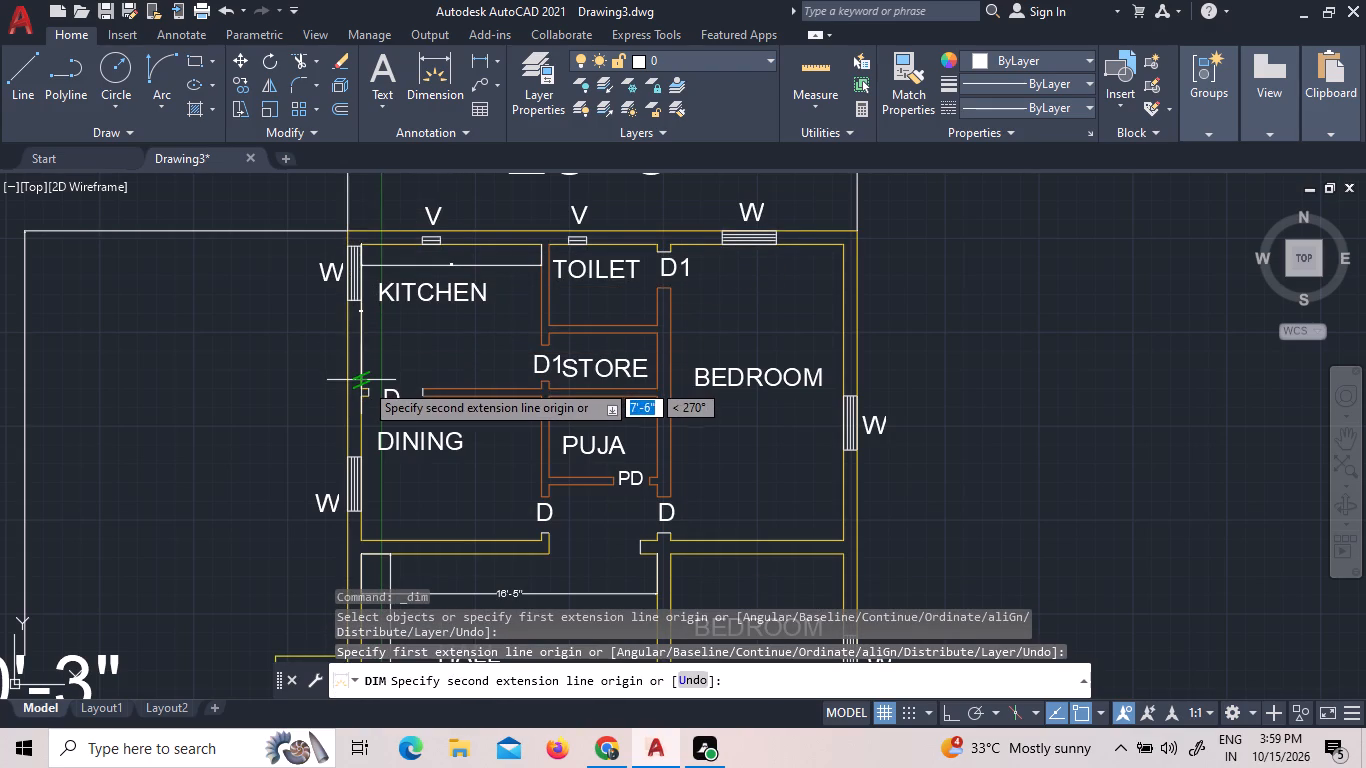
scroll(369, 391, "up", 4)
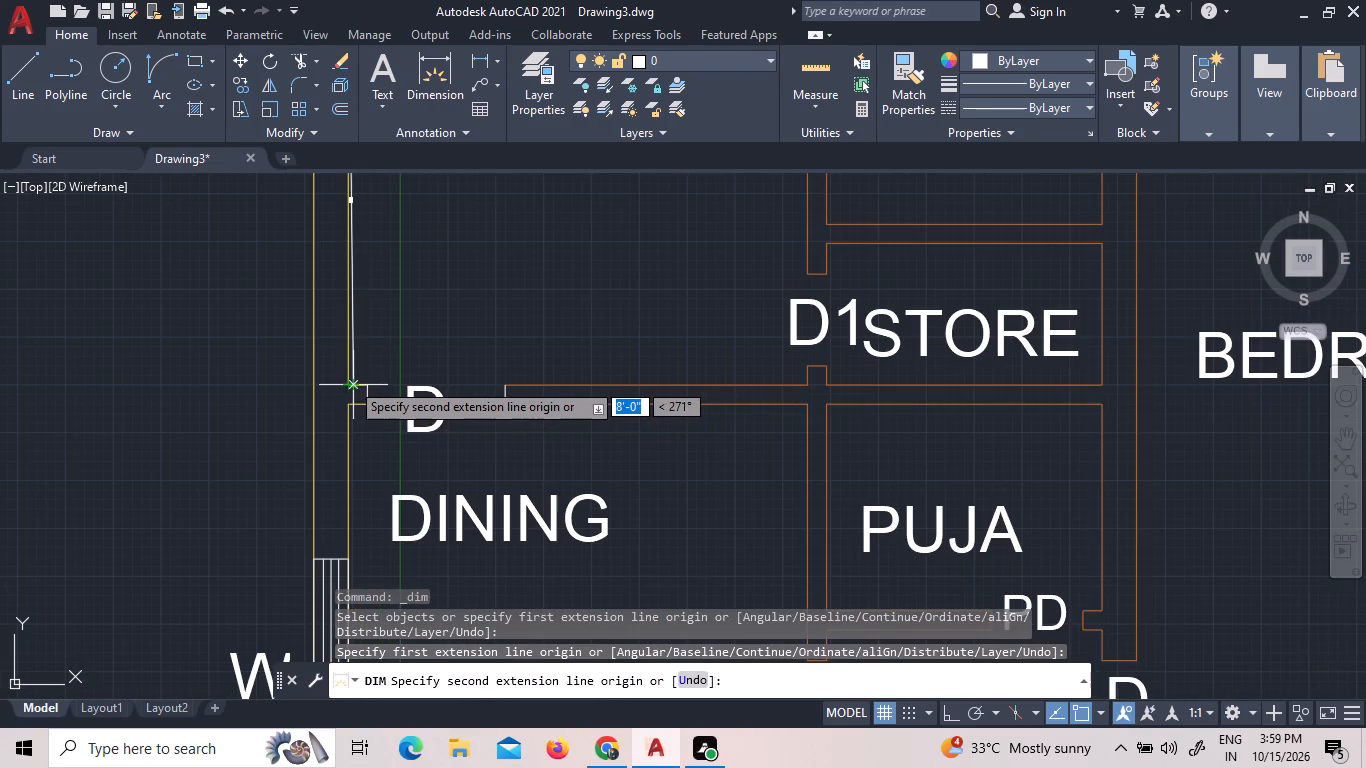
left_click(346, 382)
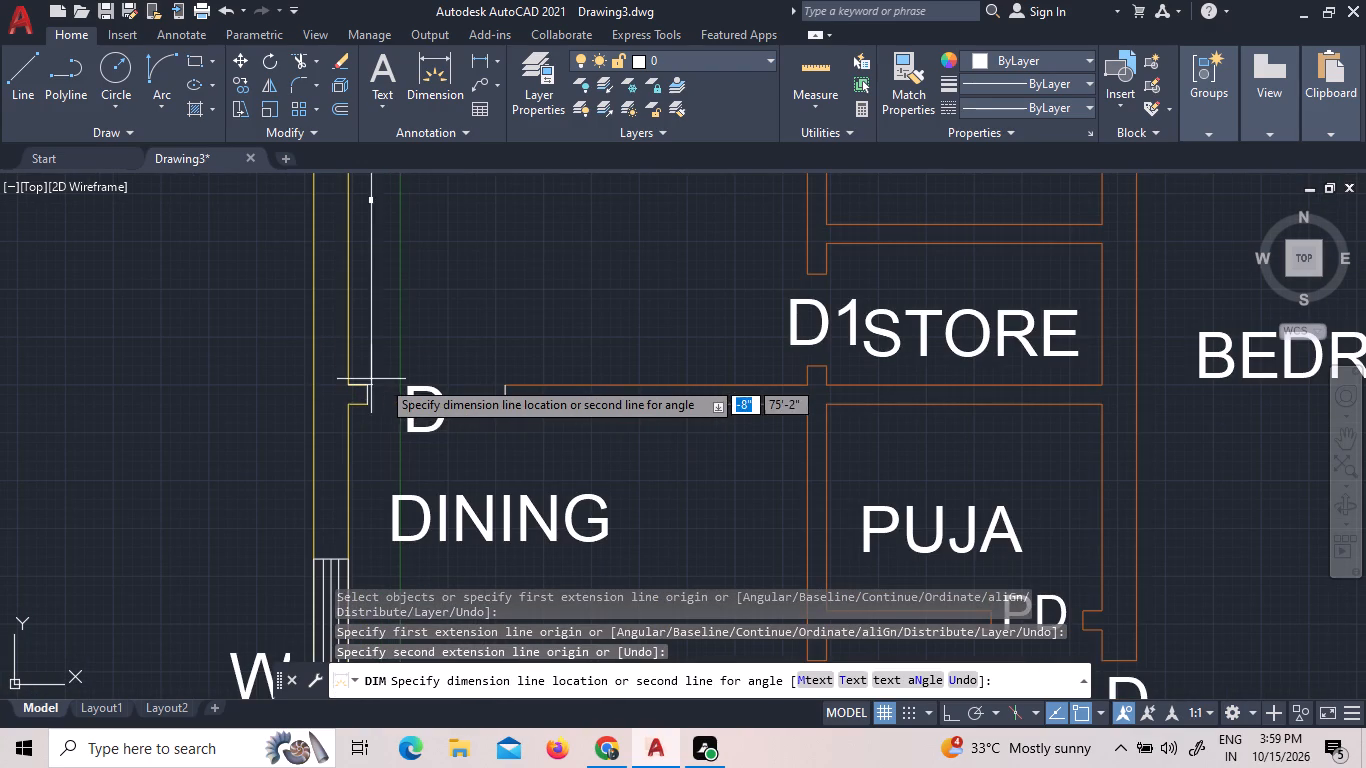
left_click(393, 375)
Set the text height of the kitchen's width dimension to 5".
scroll(449, 300, "down", 2)
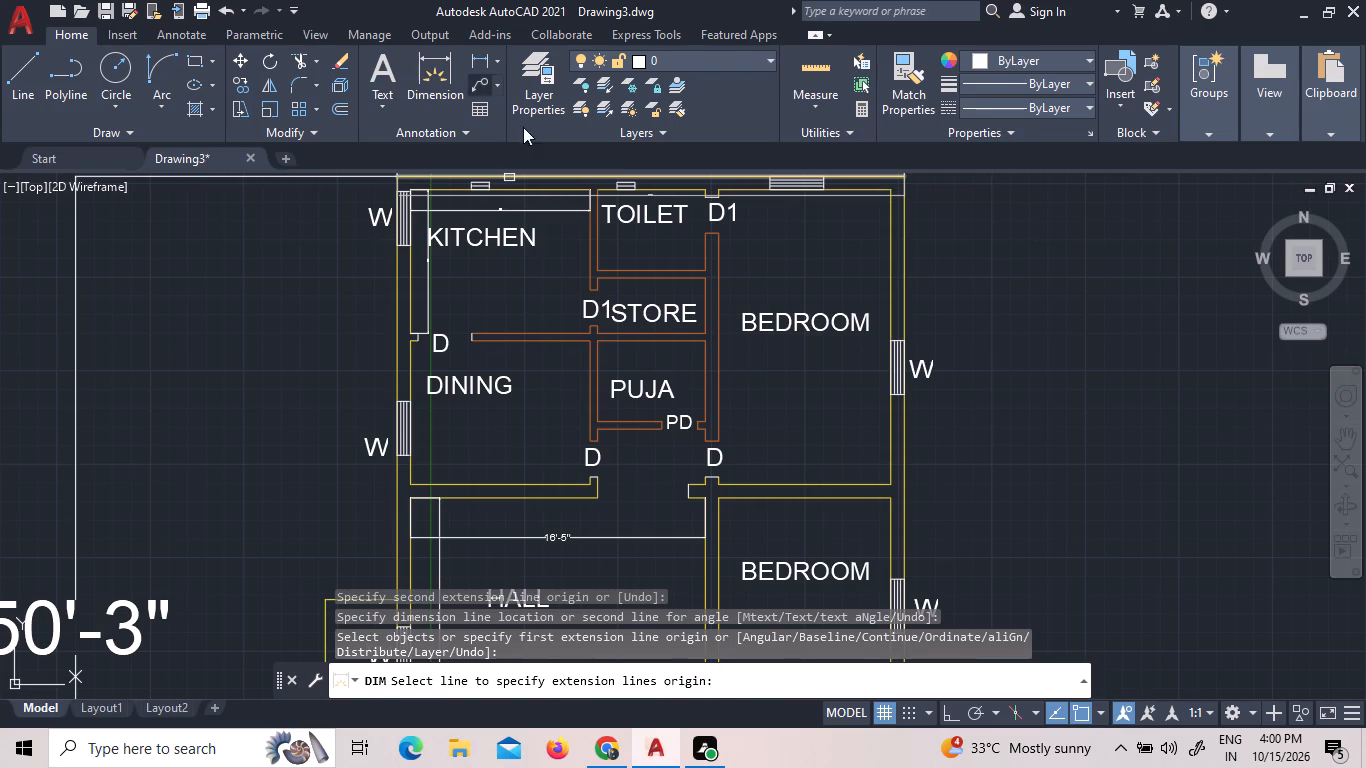
scroll(500, 209, "up", 3)
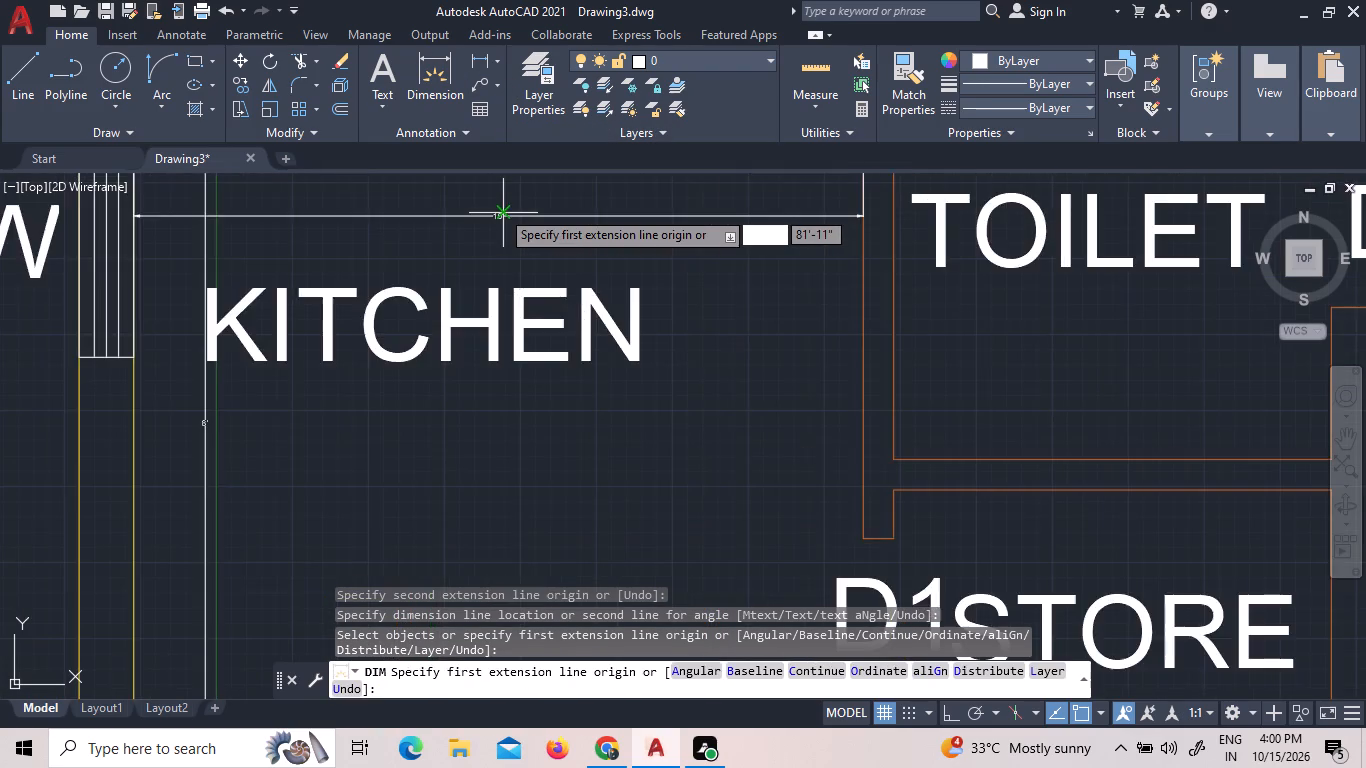
scroll(500, 209, "up", 2)
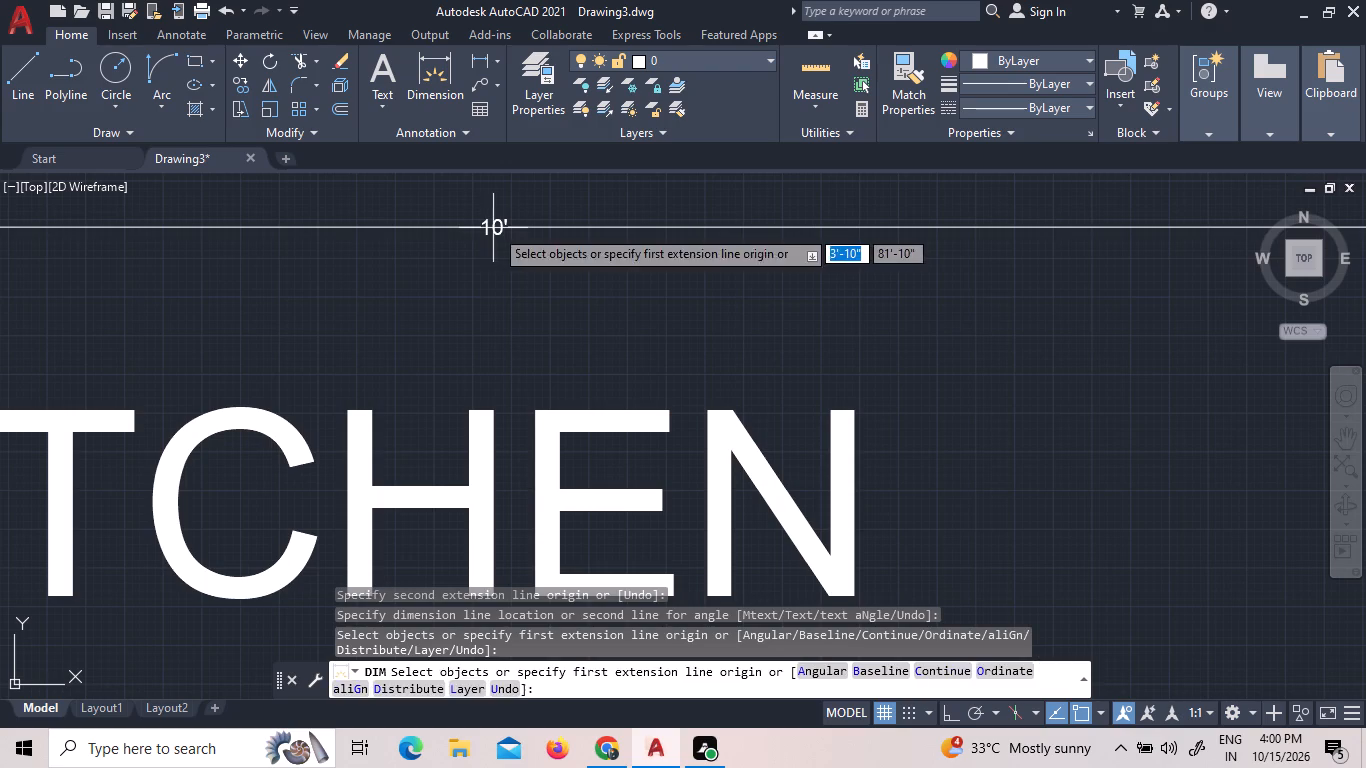
triple_click(494, 228)
left_click(494, 228)
right_click(494, 228)
left_click(514, 233)
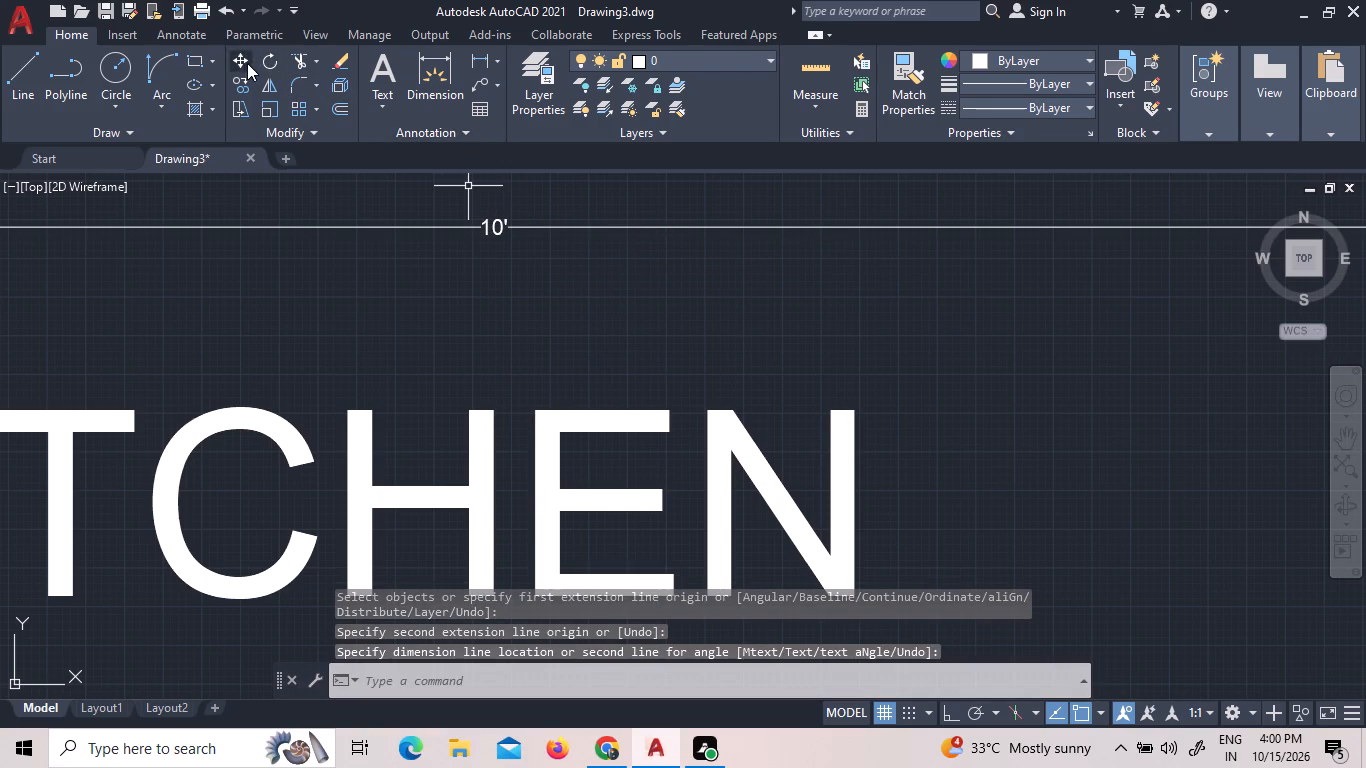
triple_click(495, 224)
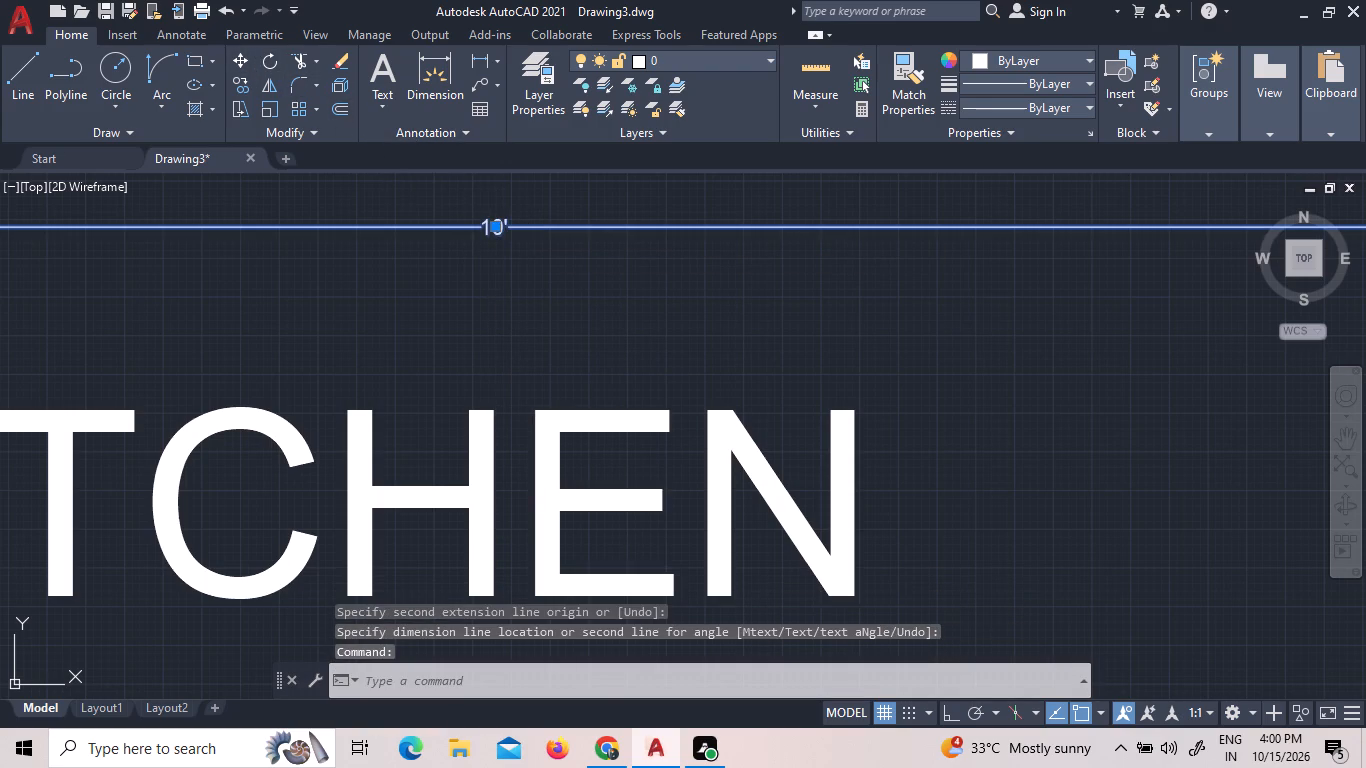
double_click(495, 224)
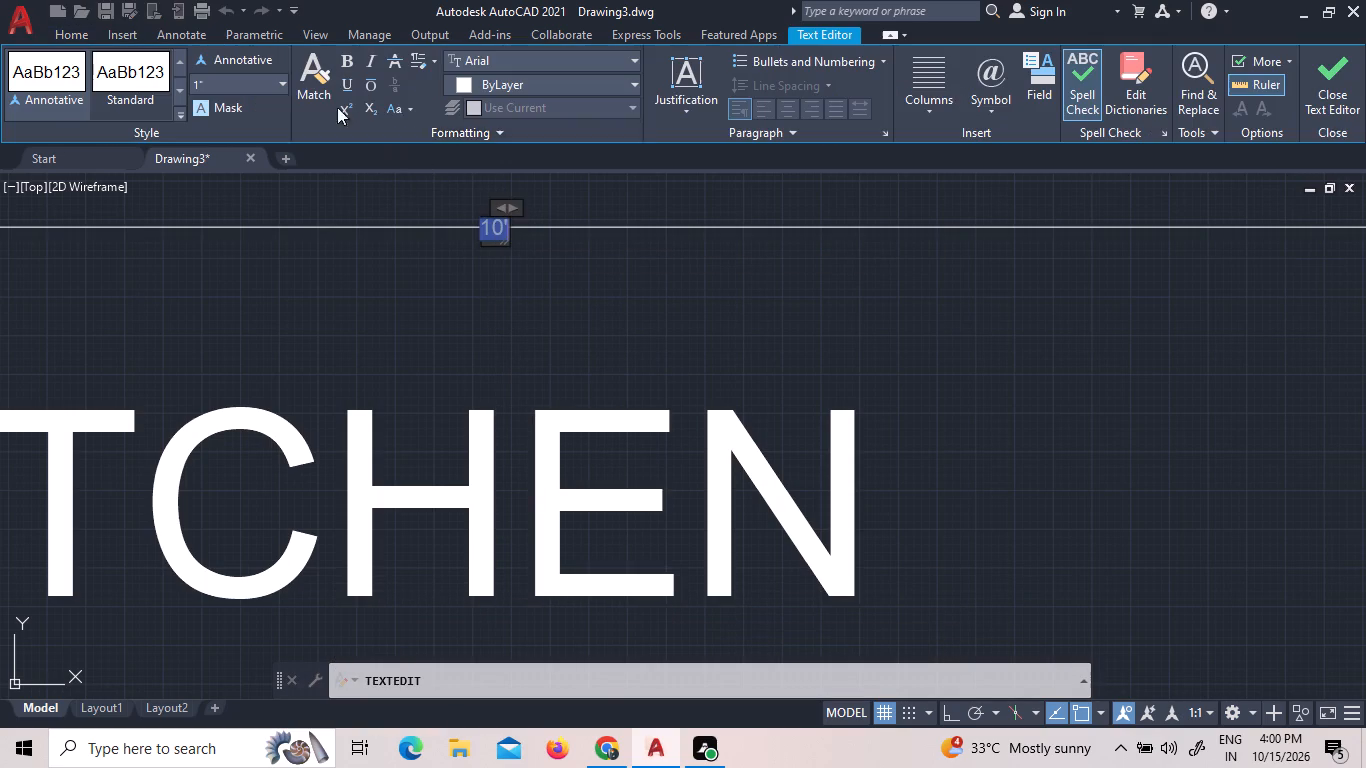
double_click(281, 81)
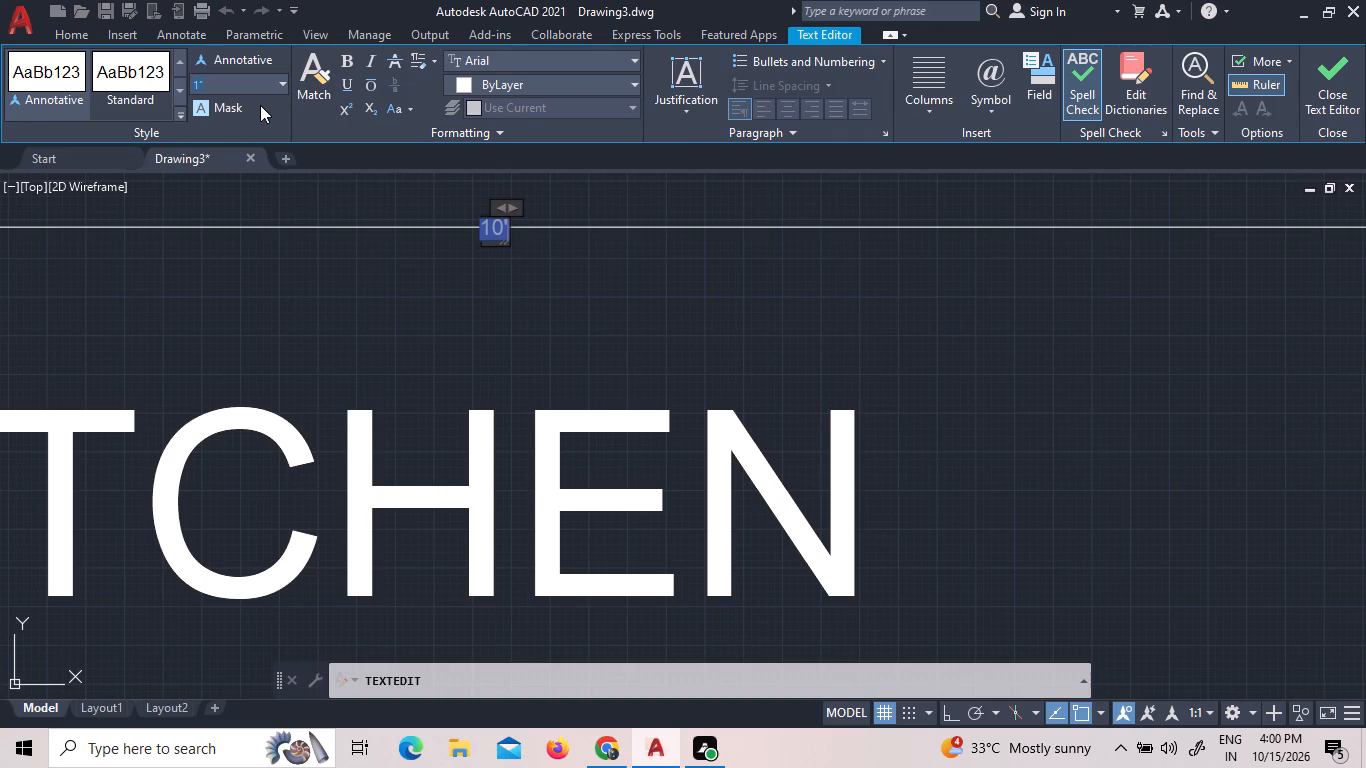
left_click(281, 82)
left_click(262, 107)
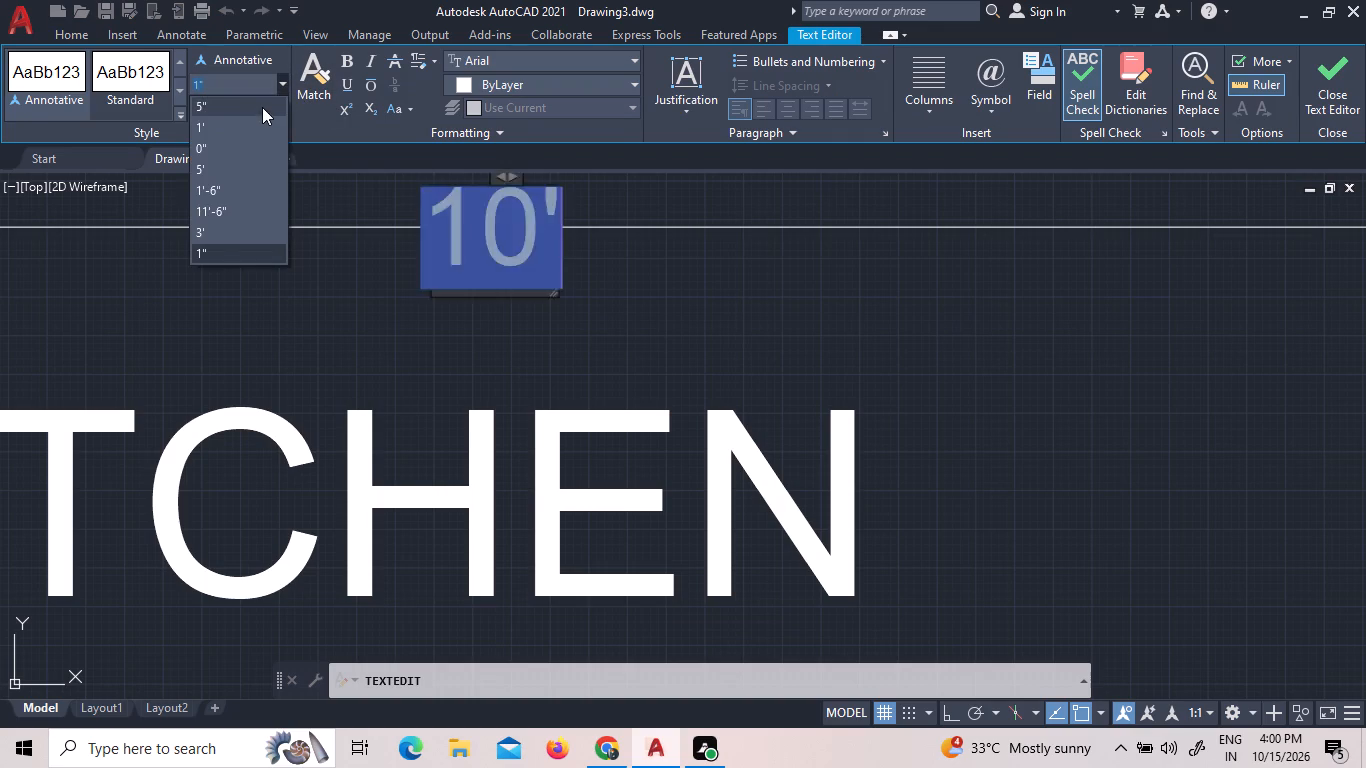
left_click(371, 270)
scroll(453, 292, "down", 8)
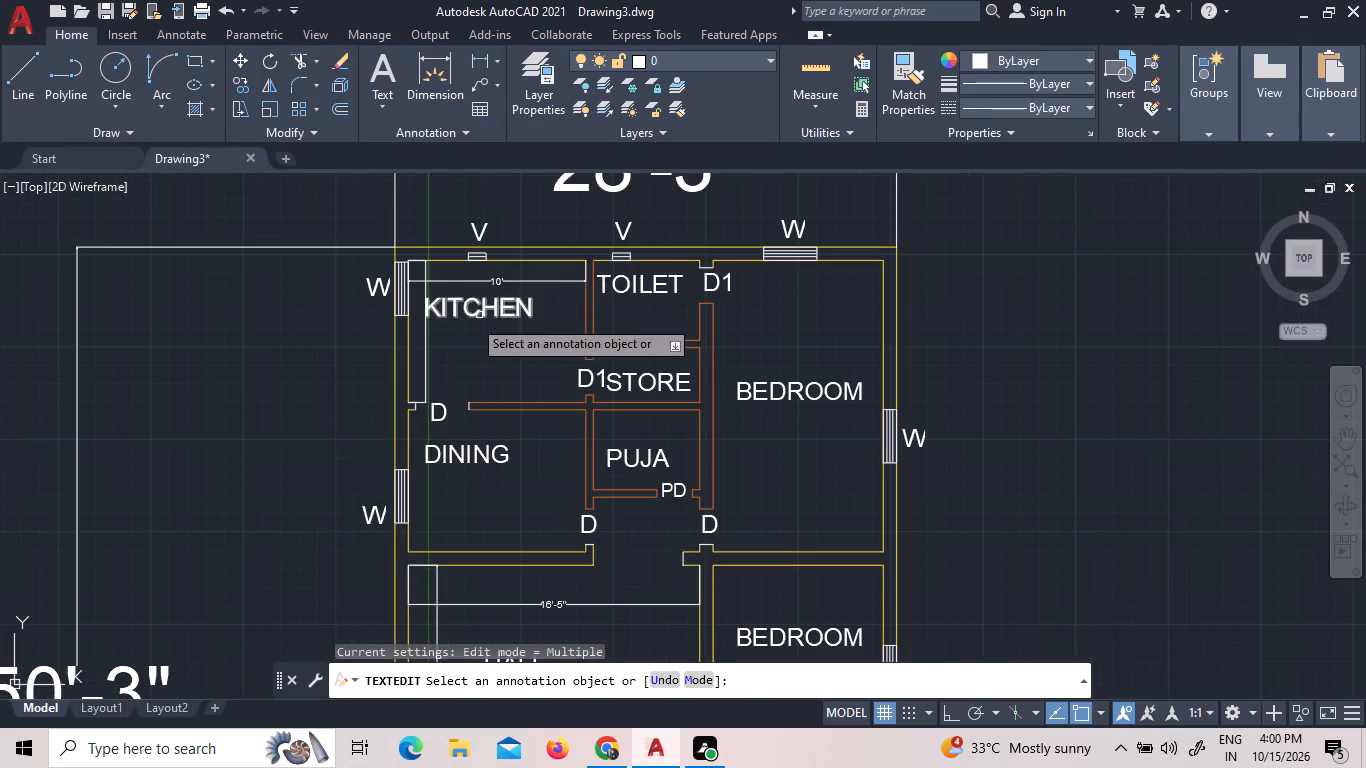
Set the text height of the kitchen's depth dimension to 5".
scroll(431, 346, "up", 10)
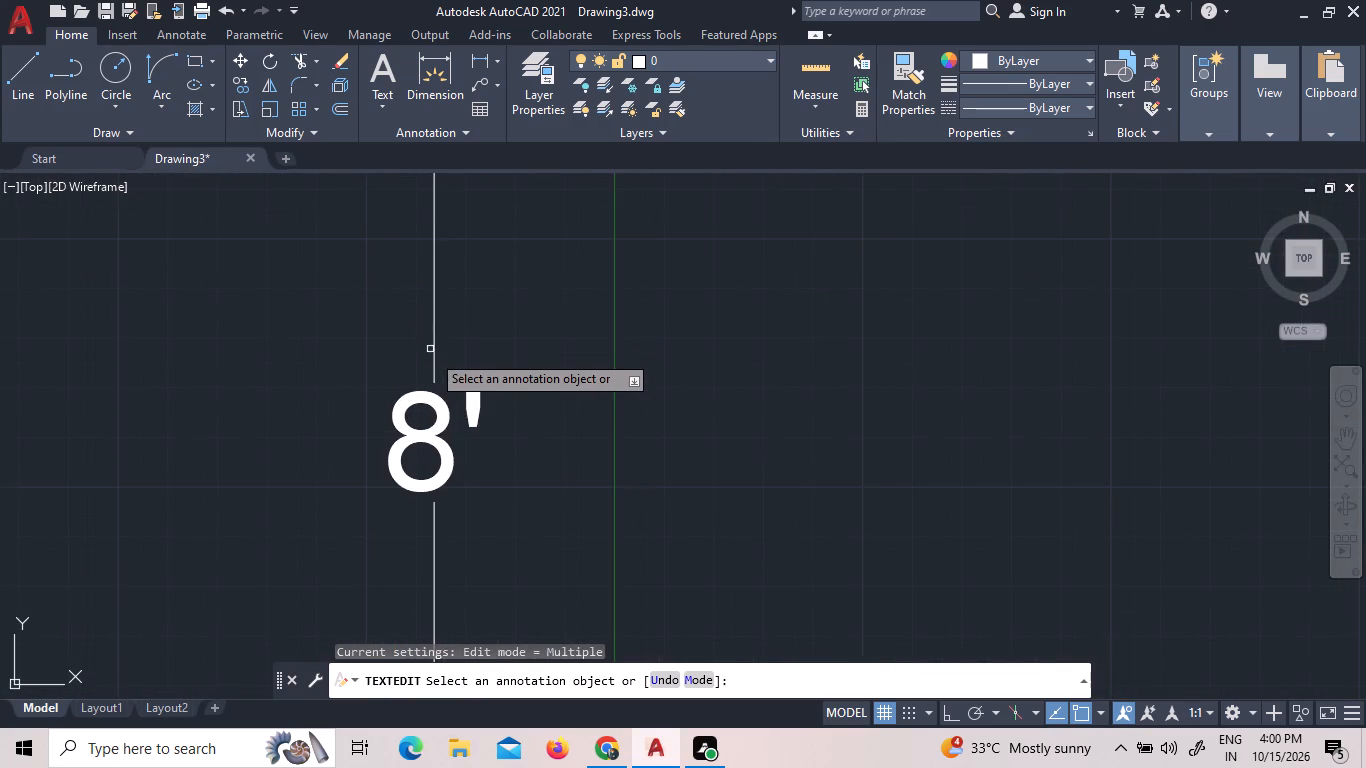
left_click(435, 402)
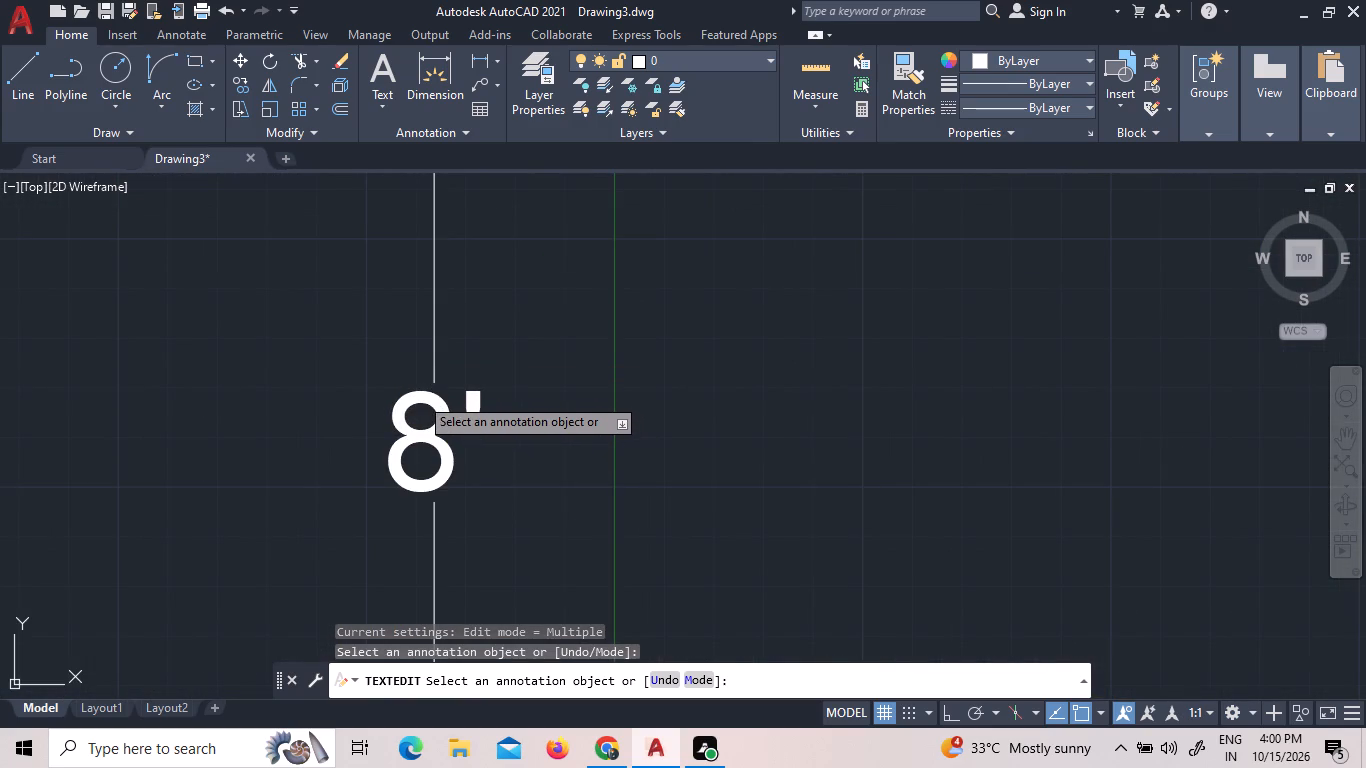
triple_click(419, 396)
scroll(422, 393, "down", 3)
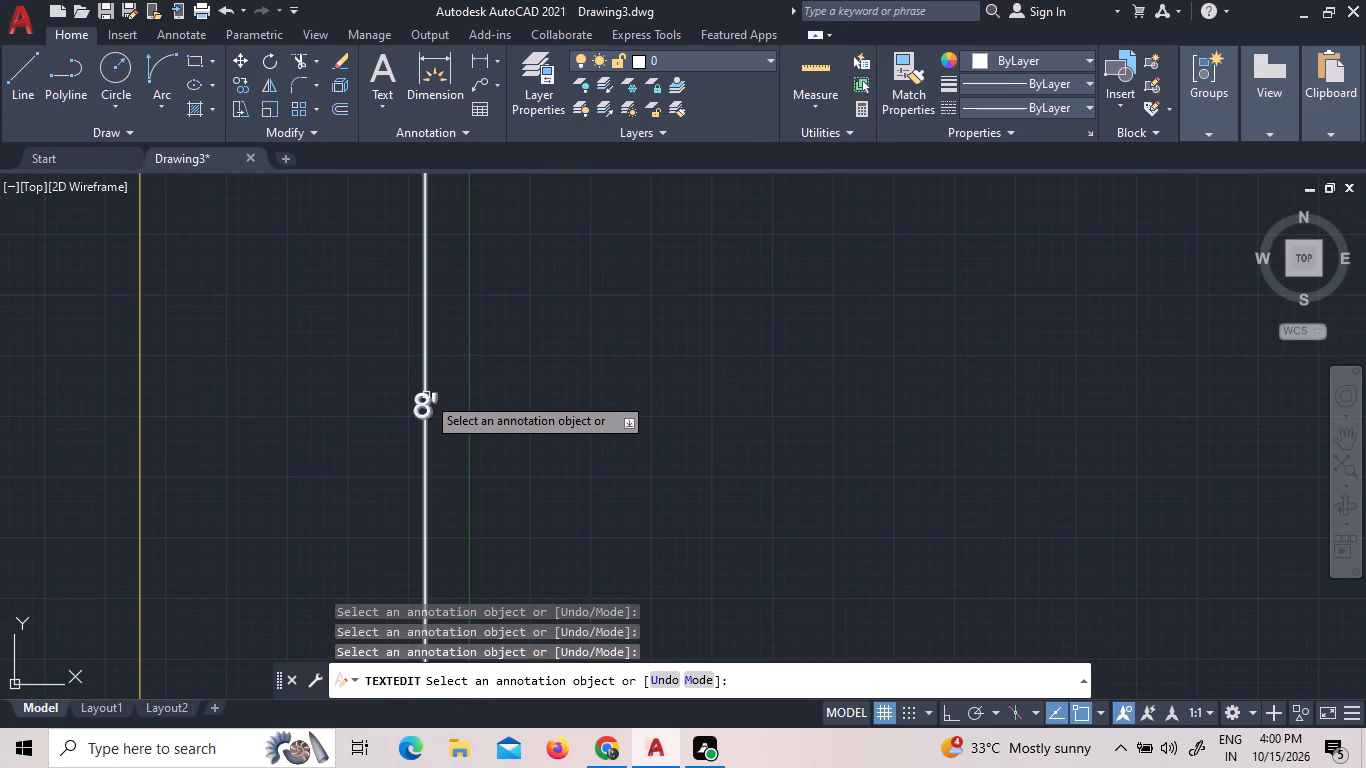
double_click(423, 401)
left_click(427, 403)
double_click(427, 403)
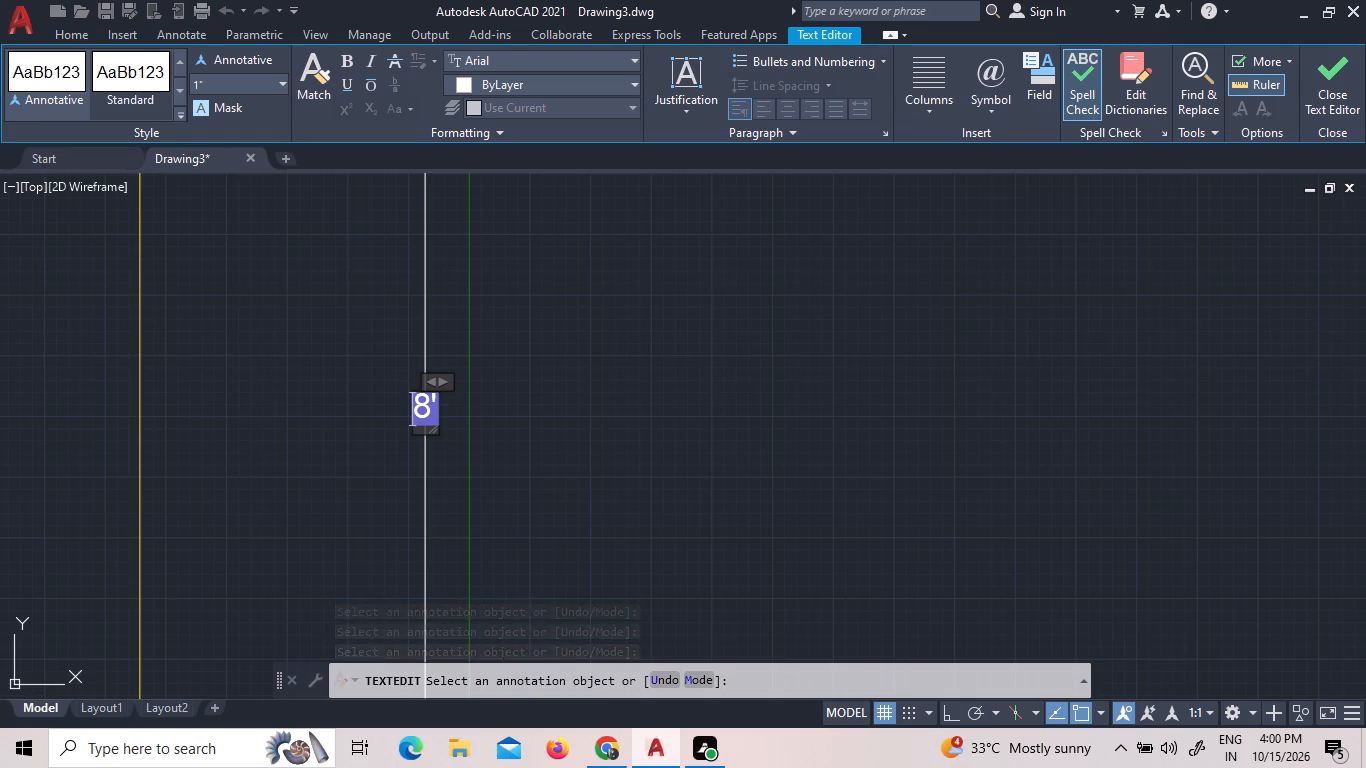
left_click(425, 406)
left_click(279, 90)
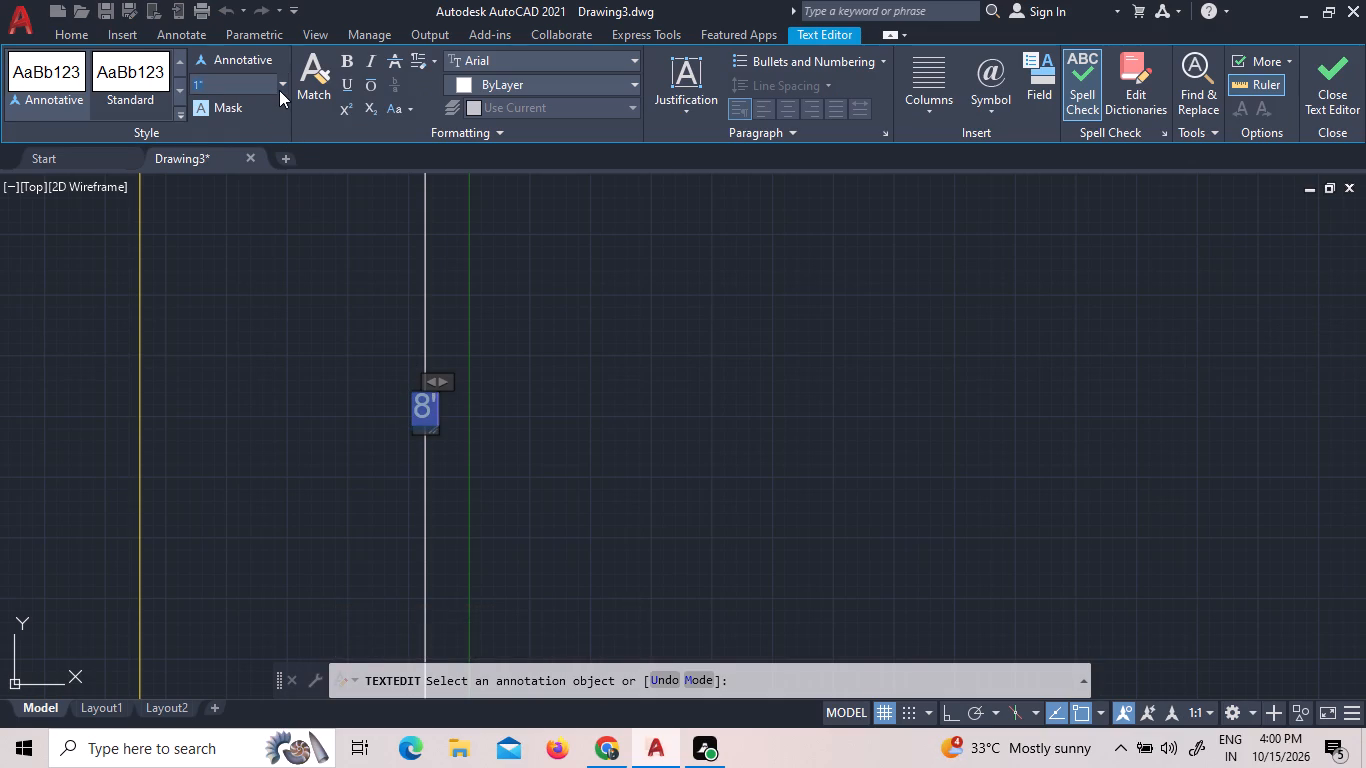
left_click(261, 96)
left_click(259, 100)
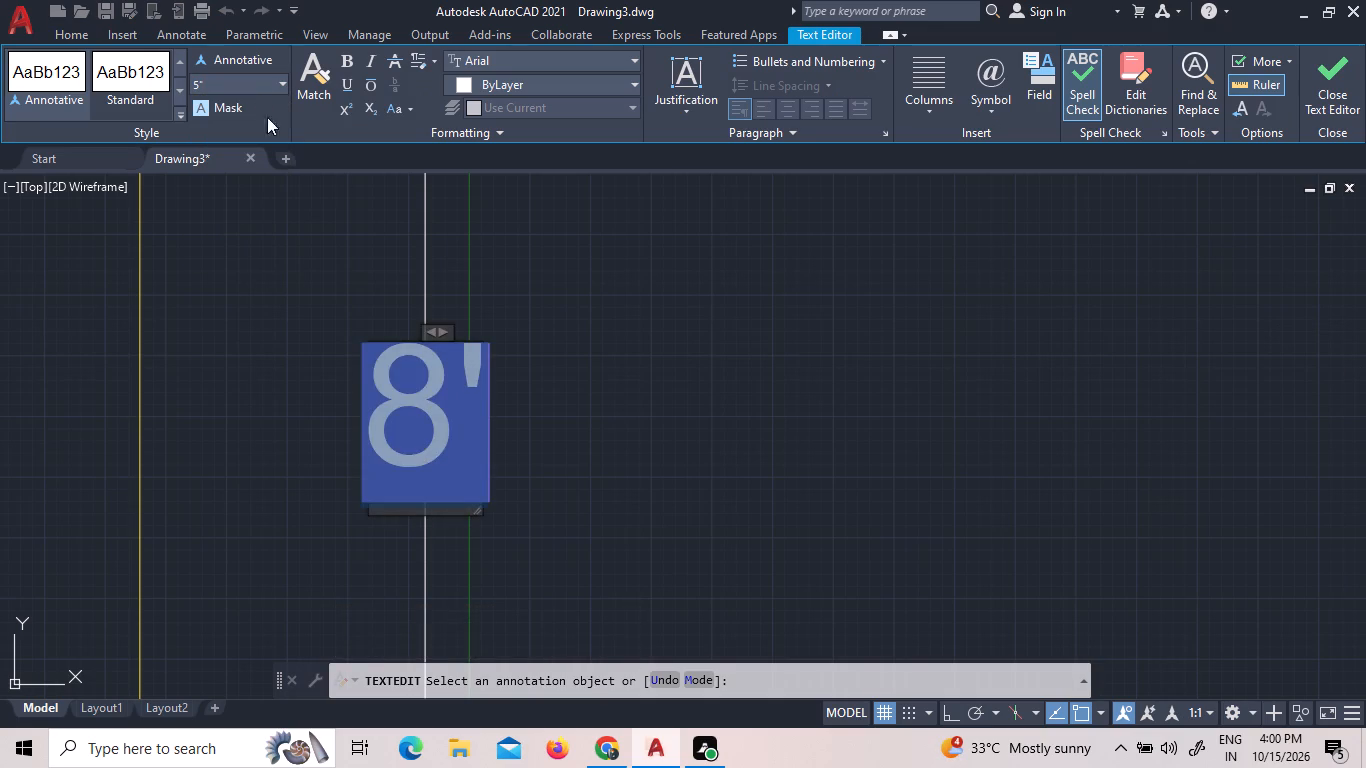
left_click(419, 210)
Dimension the toilet's depth on its bedroom side, from the rear wall's inner face to the store partition, with the dimension line just inside.
scroll(517, 292, "down", 6)
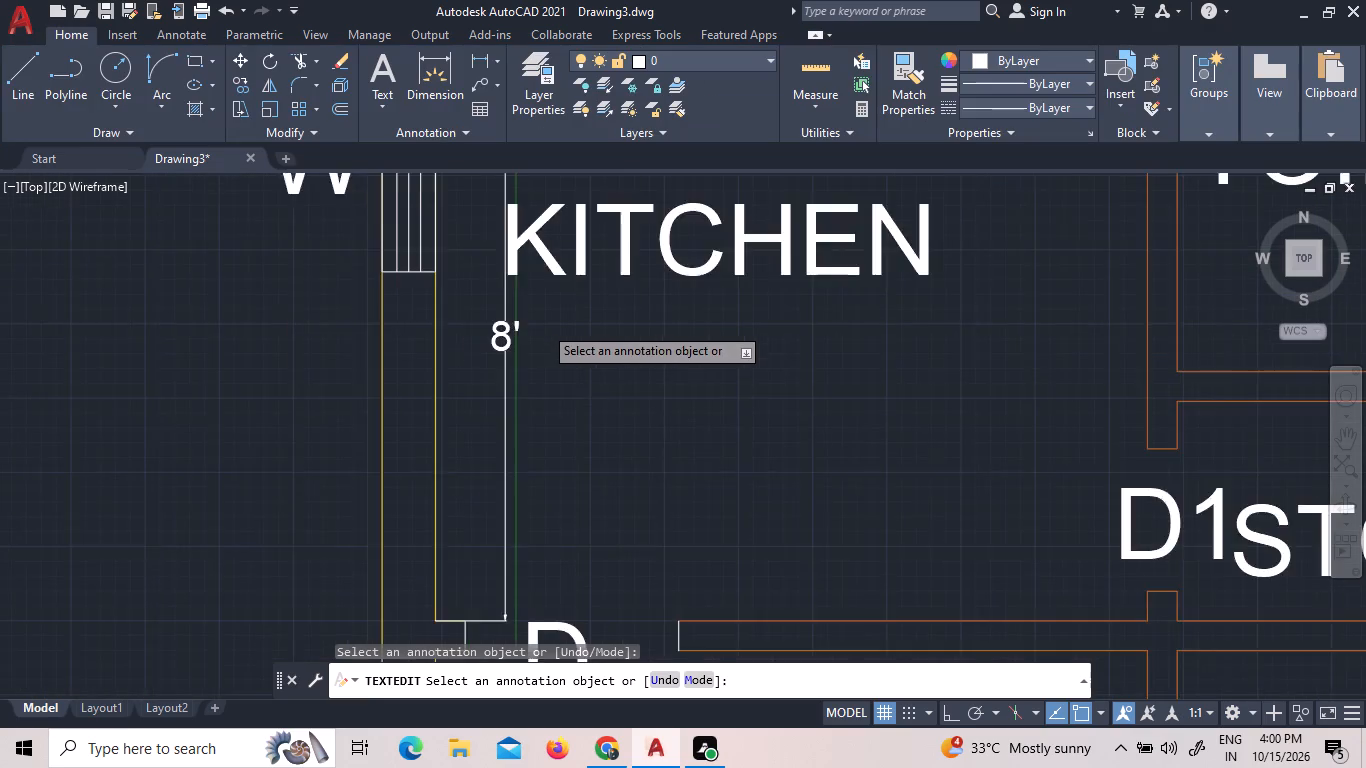
scroll(608, 342, "down", 1)
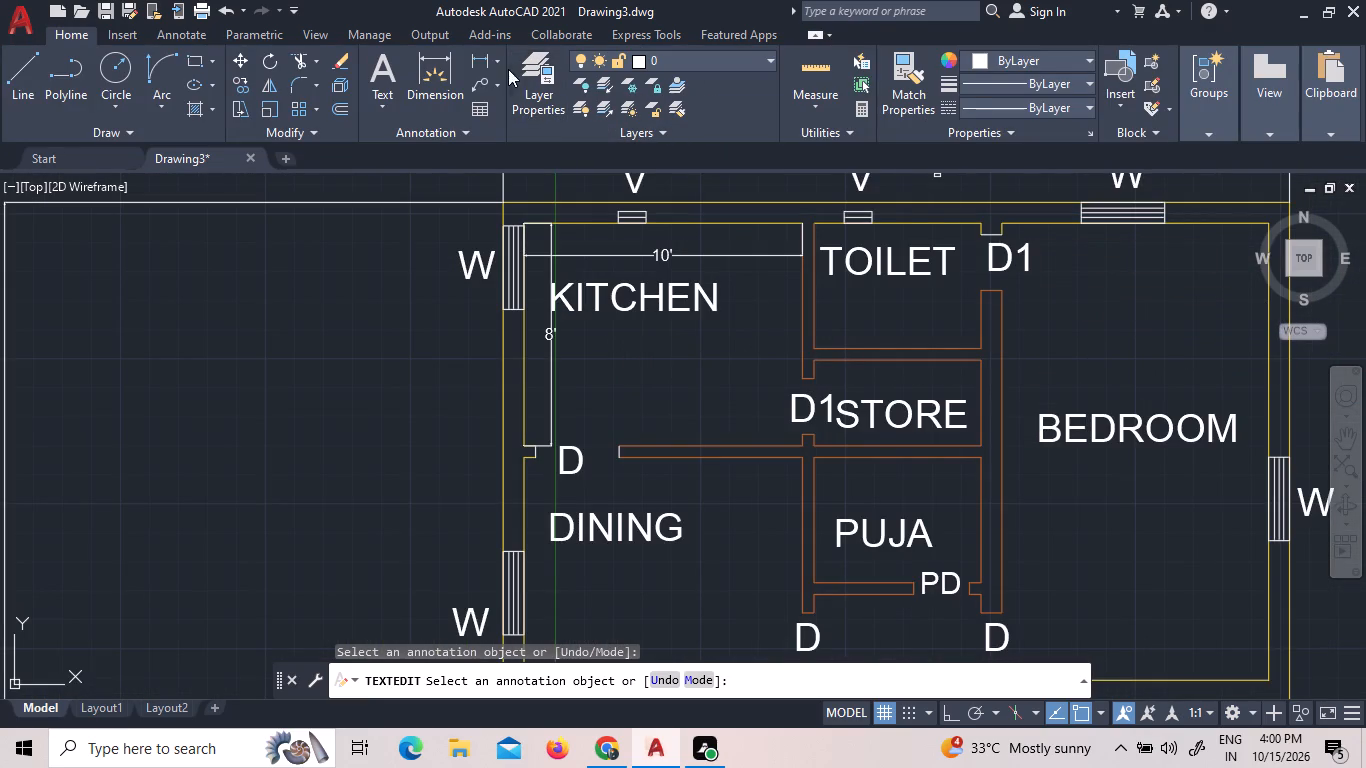
left_click(478, 60)
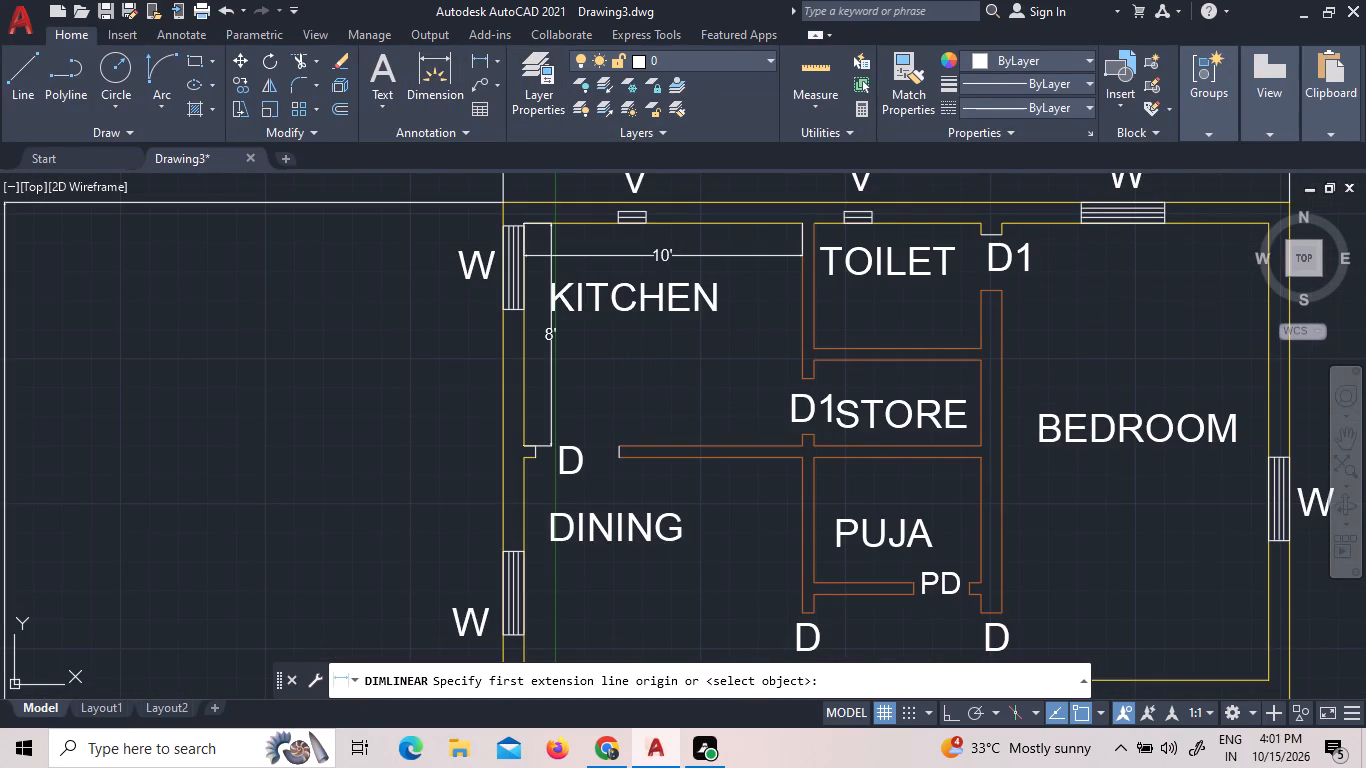
left_click(980, 221)
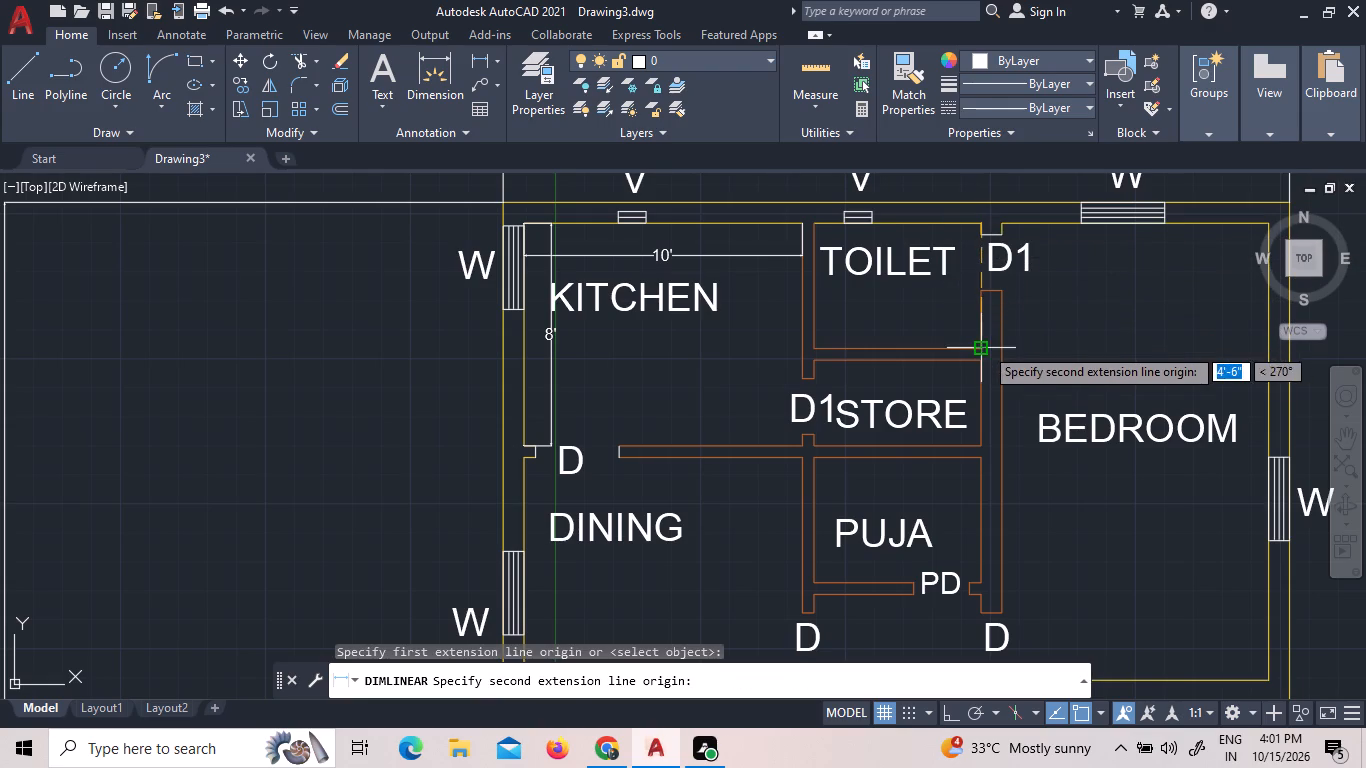
double_click(984, 346)
left_click(964, 343)
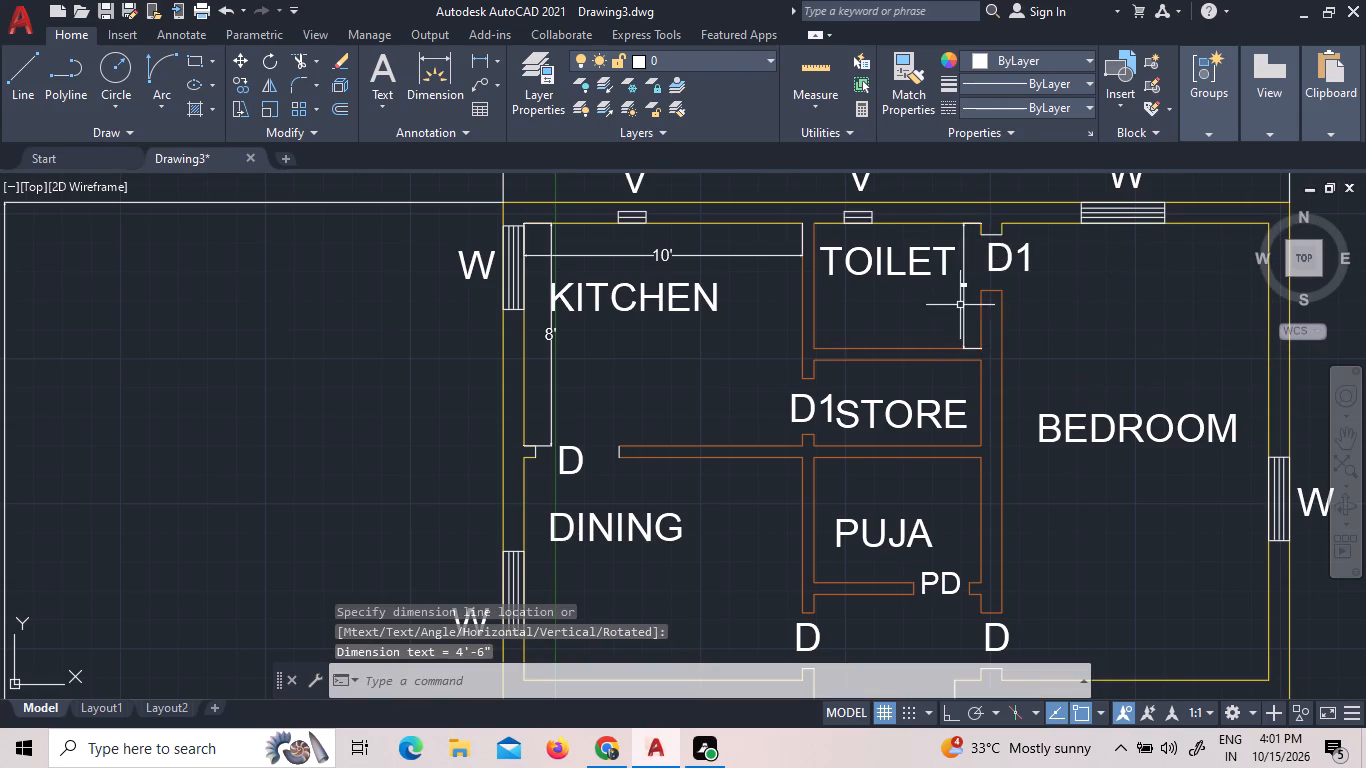
Dimension the toilet's width along the rear wall's inner face, from the kitchen partition to the bedroom side, with the dimension line just inside.
left_click(475, 53)
double_click(813, 224)
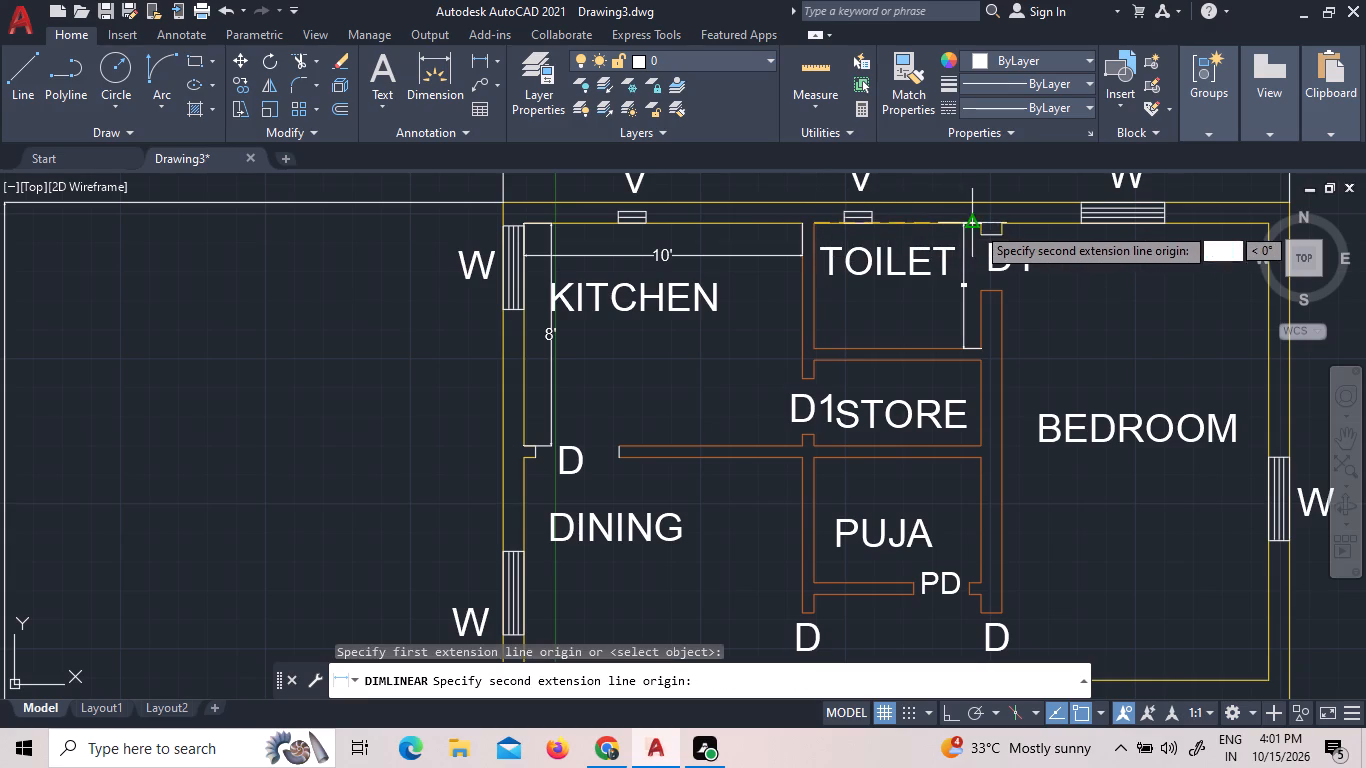
scroll(984, 232, "up", 2)
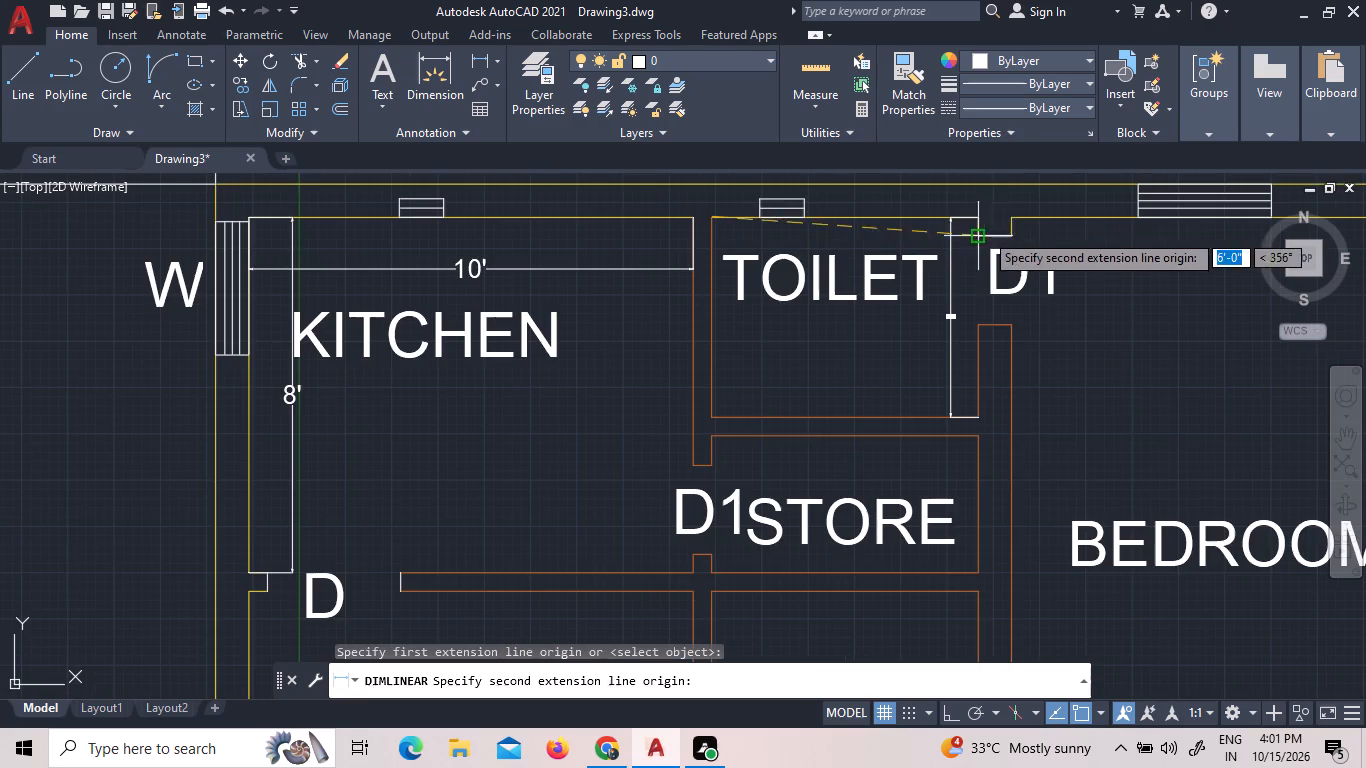
left_click(984, 214)
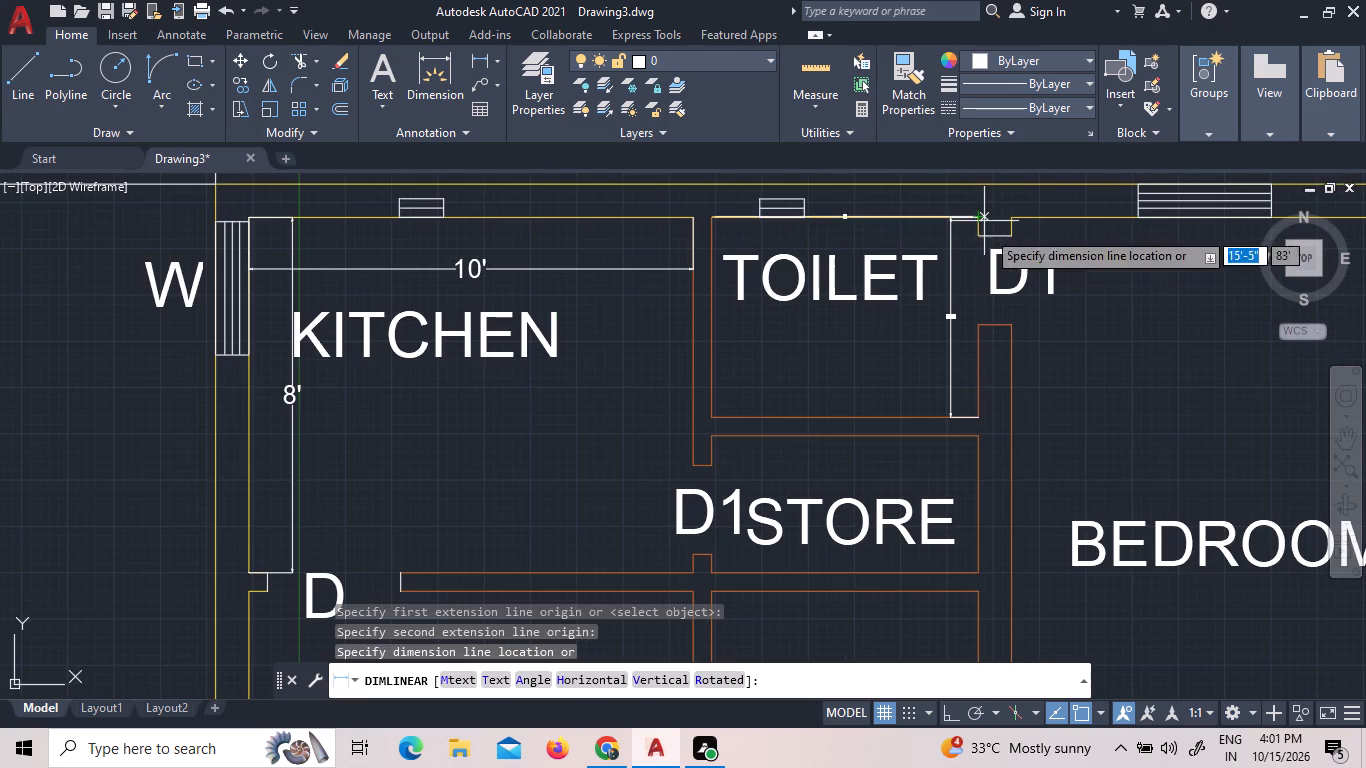
double_click(987, 238)
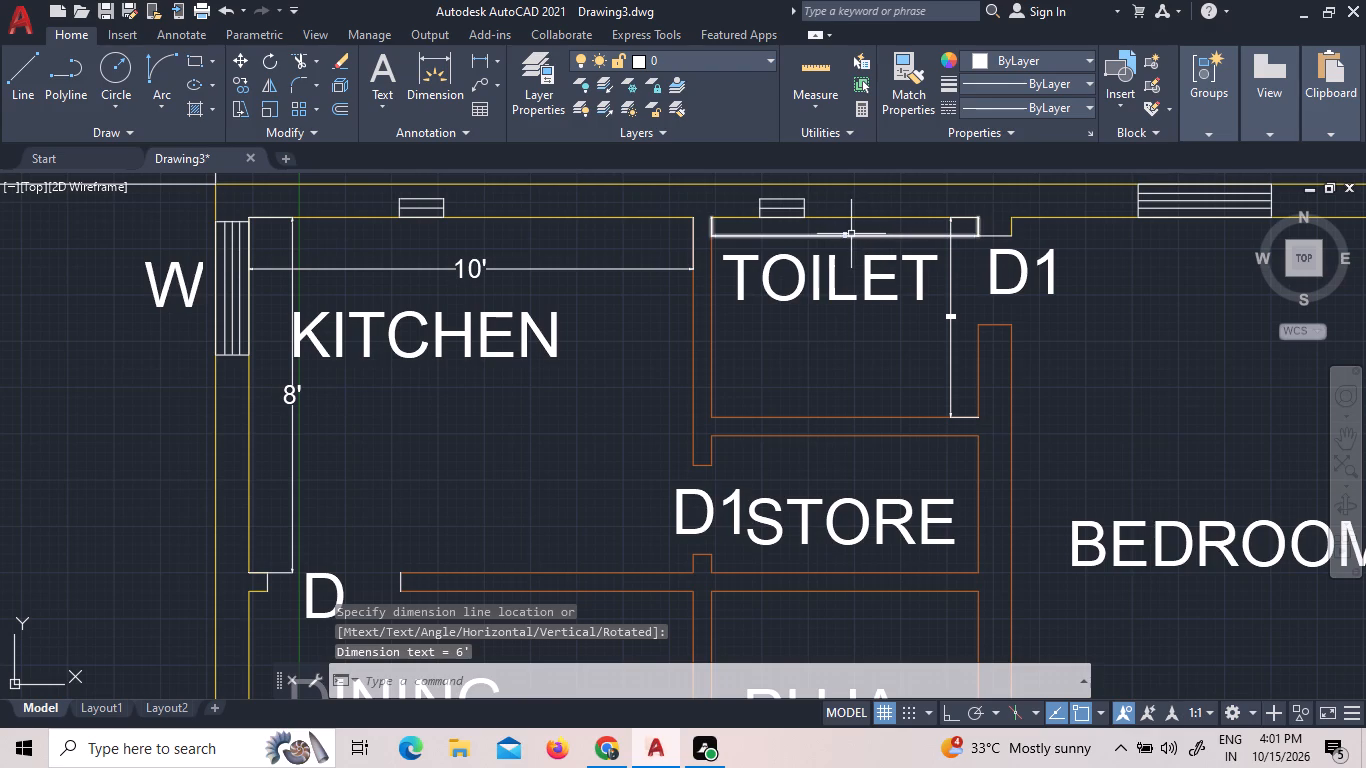
Set the text height of the toilet's width dimension to 5".
double_click(851, 234)
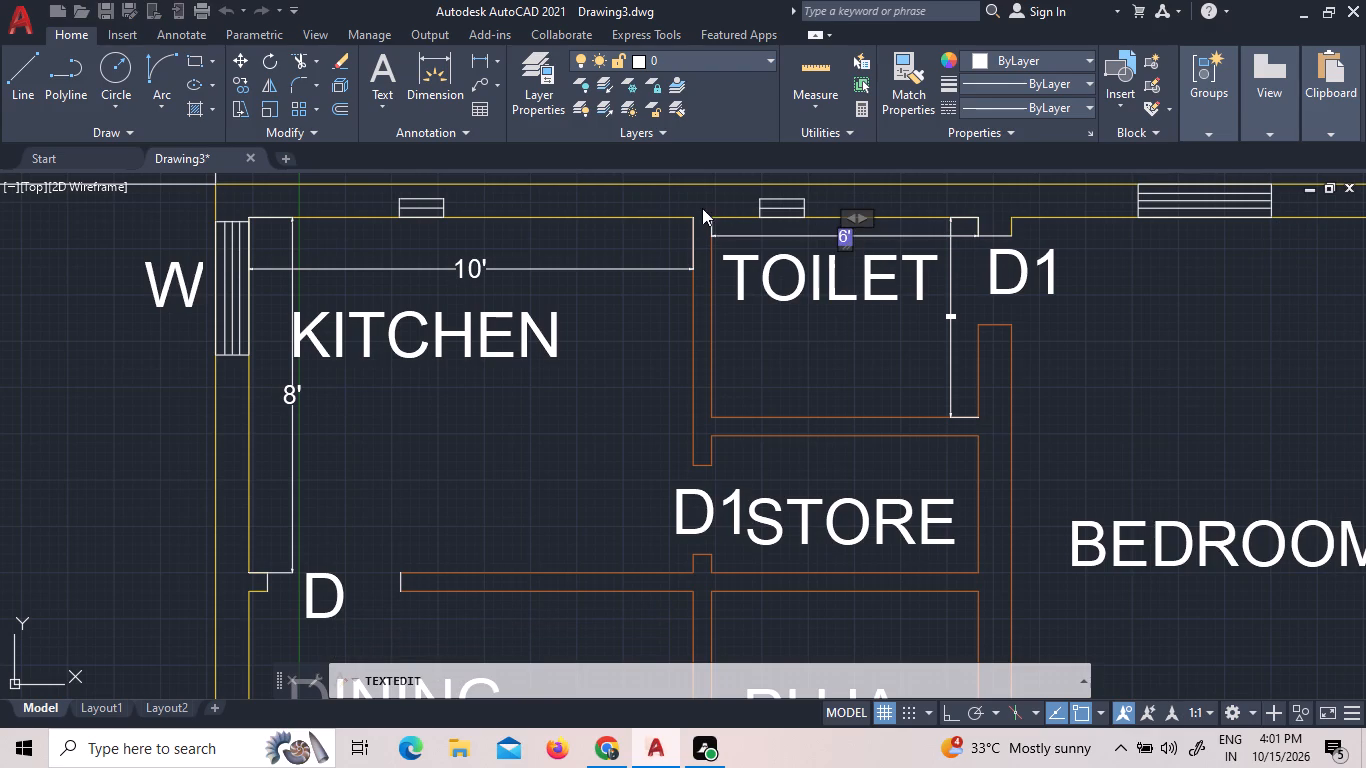
left_click(282, 84)
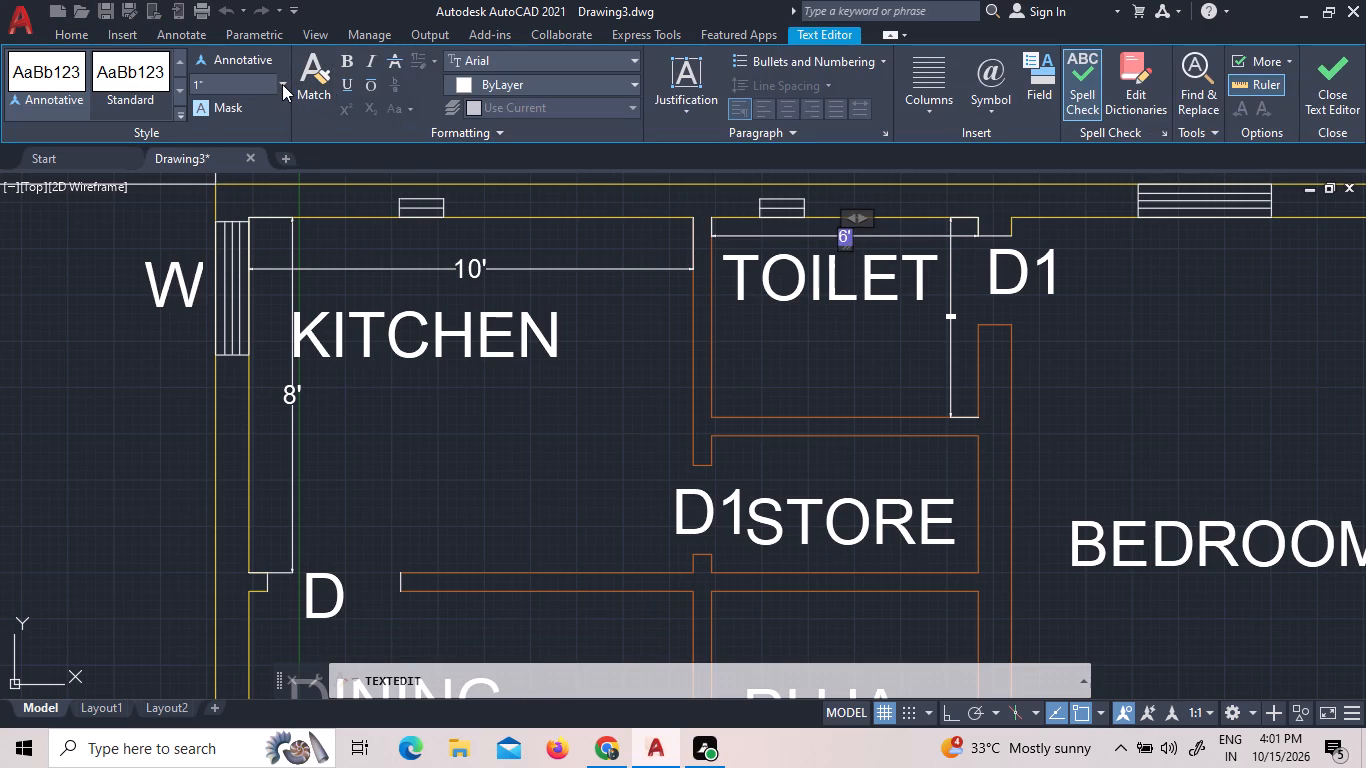
left_click(256, 100)
left_click(828, 315)
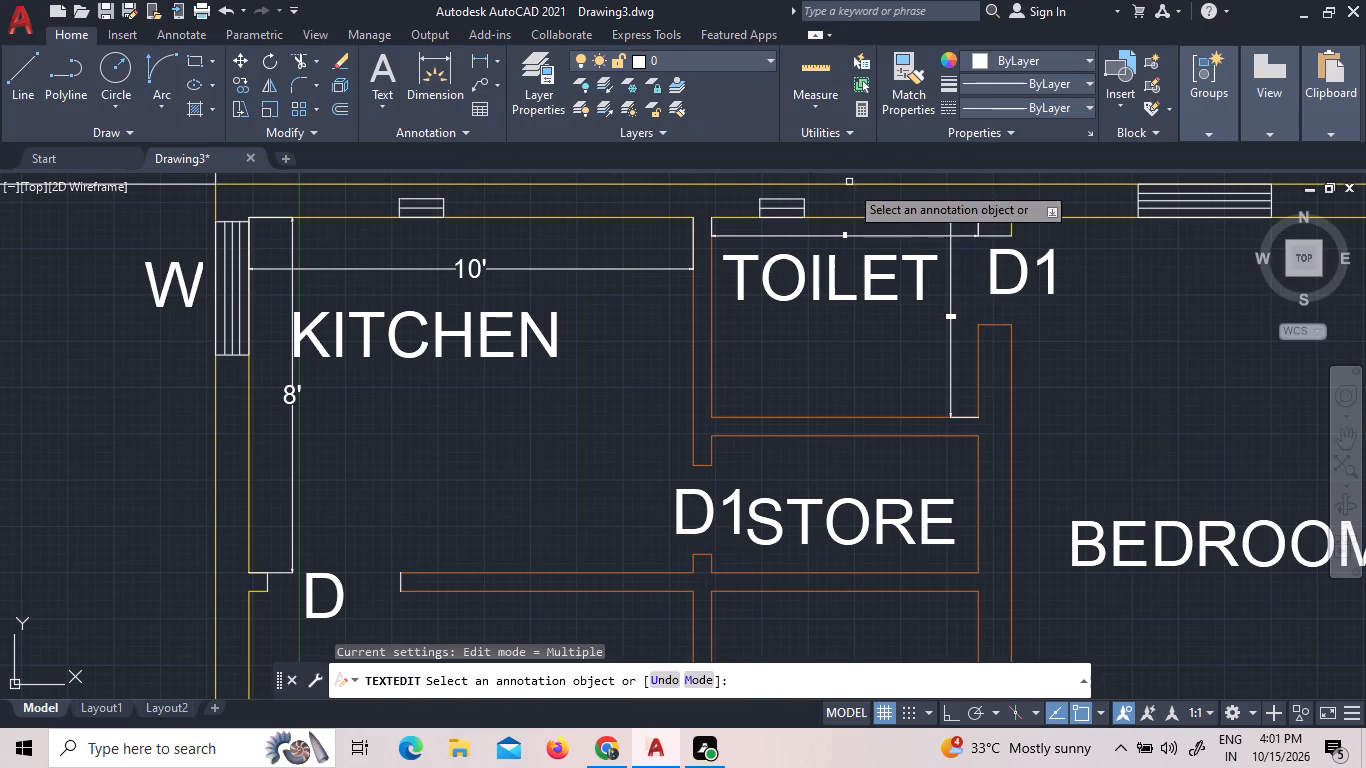
triple_click(847, 236)
double_click(847, 236)
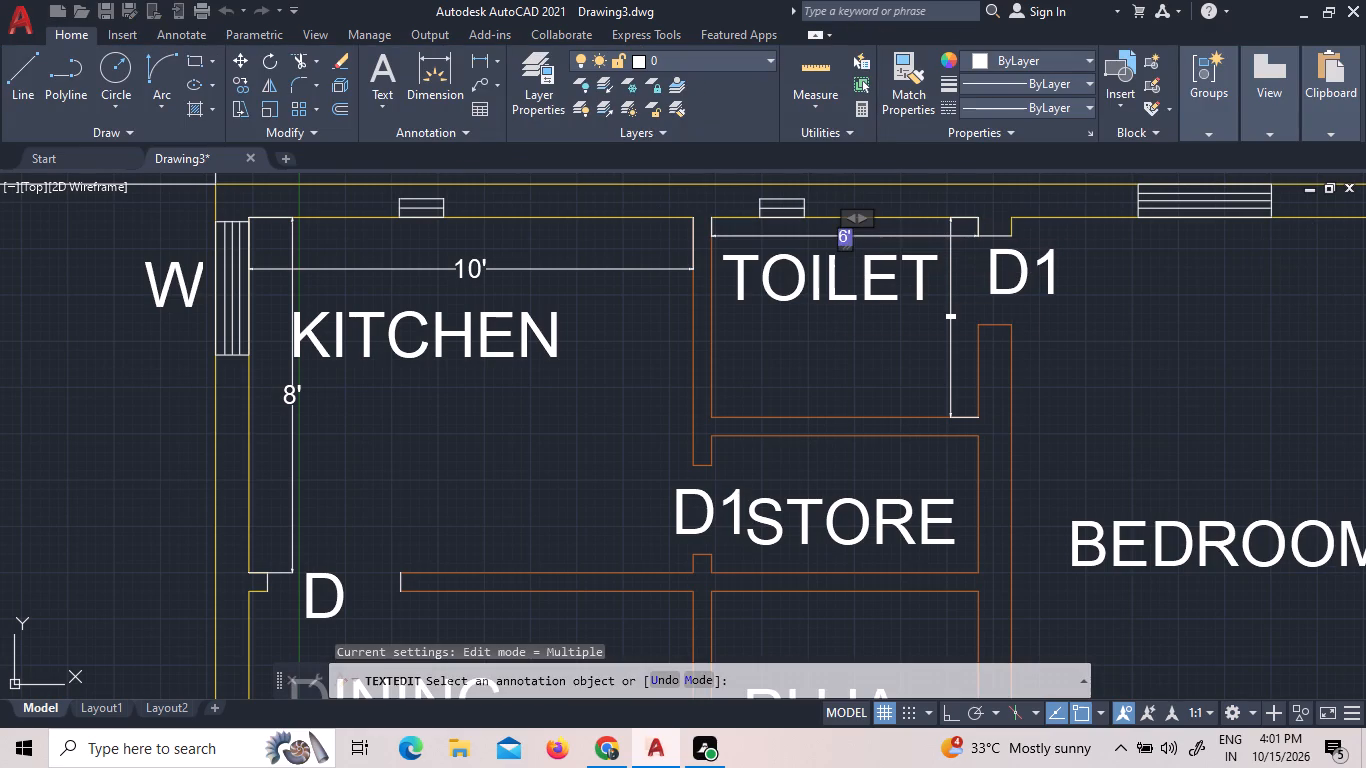
double_click(847, 236)
left_click(847, 236)
scroll(847, 236, "up", 4)
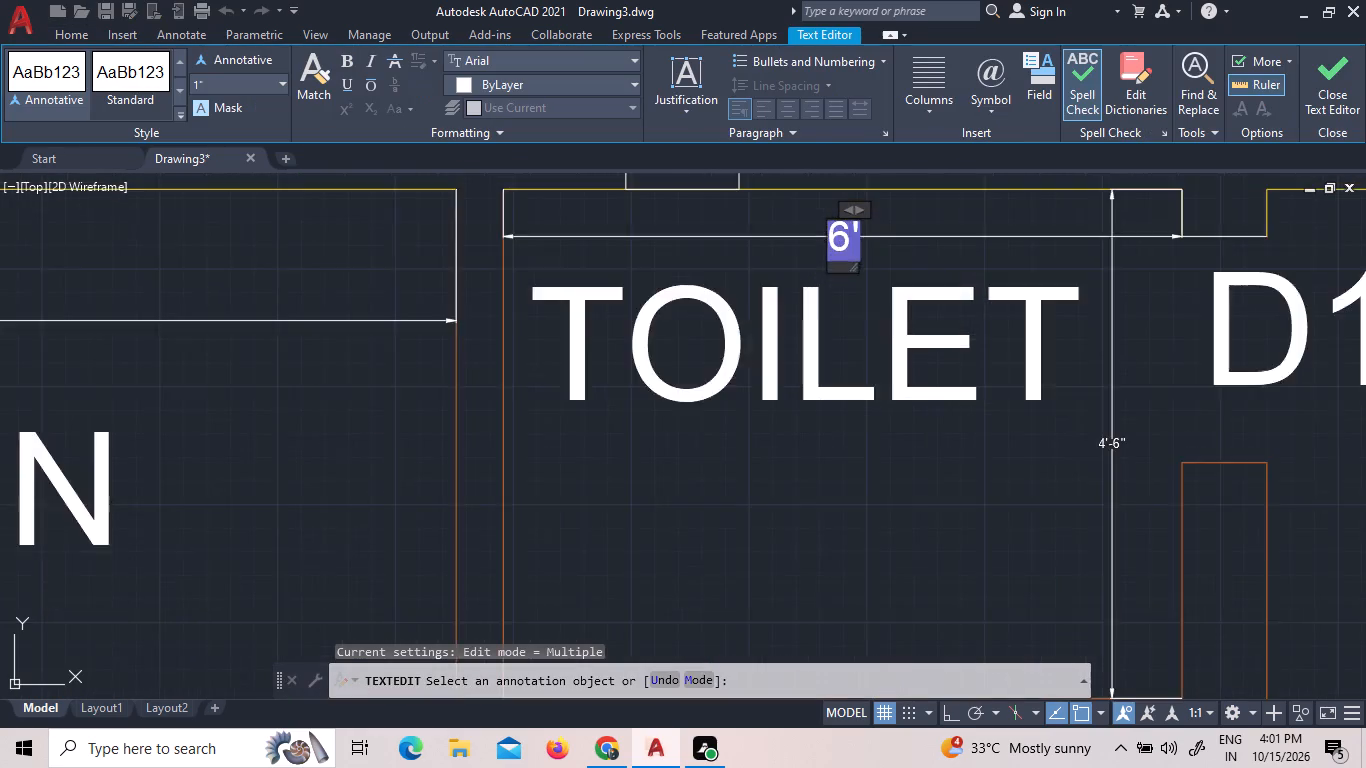
left_click(847, 236)
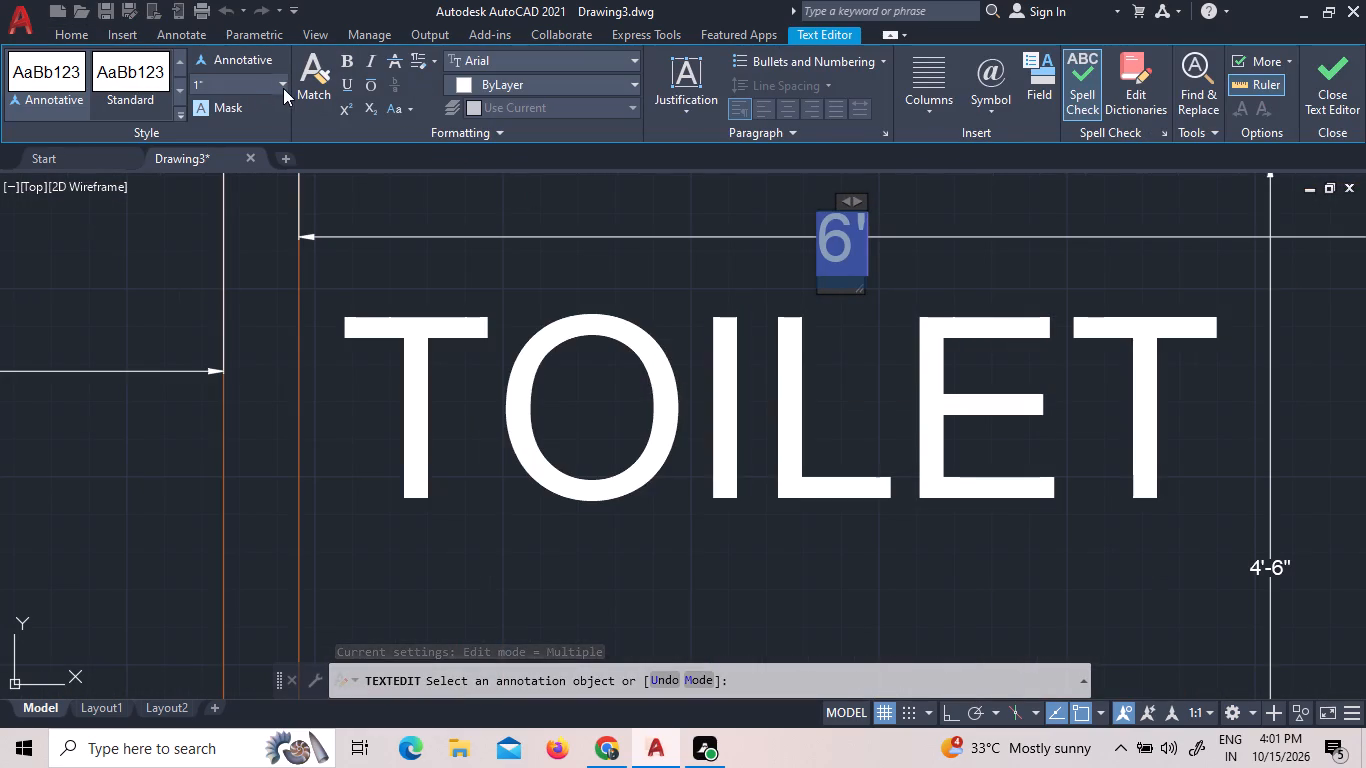
left_click(284, 88)
left_click(253, 104)
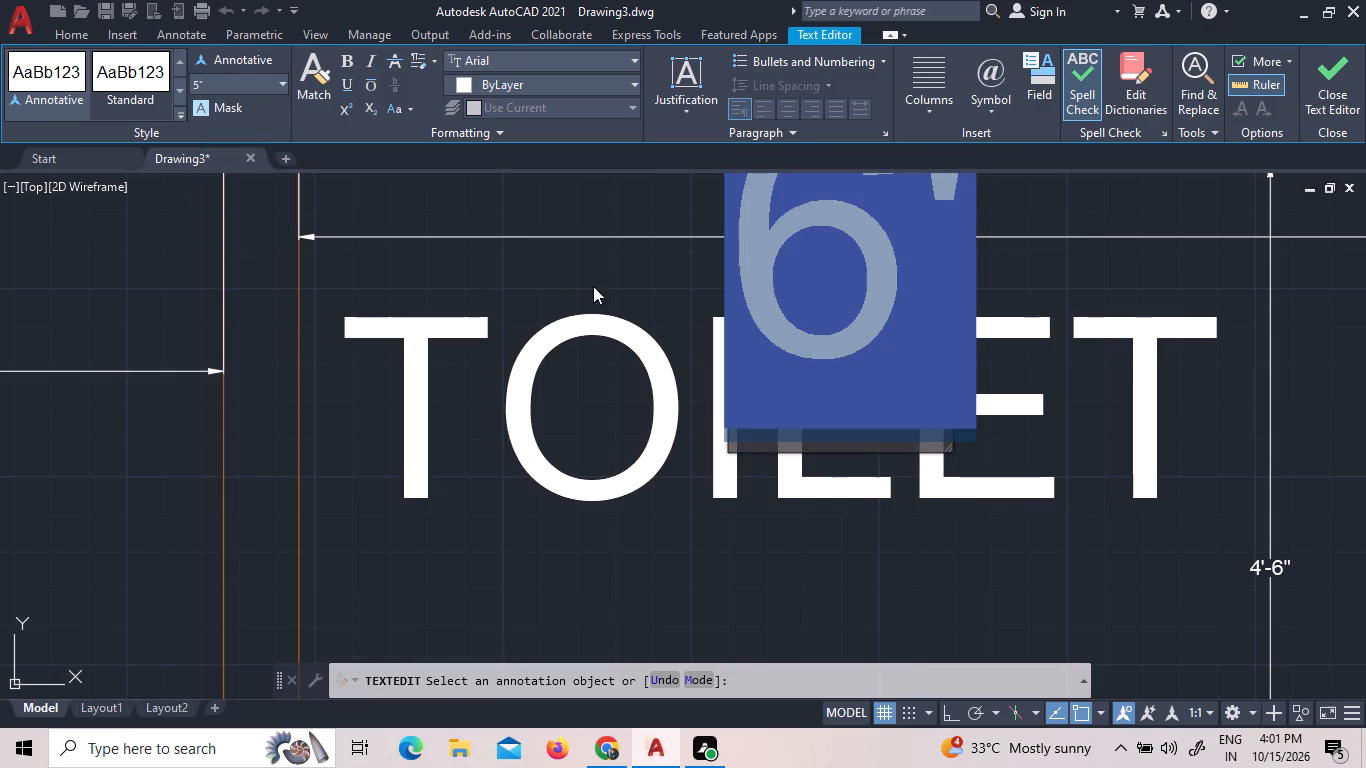
left_click(610, 292)
Set the text height of the toilet's depth dimension to 5" and finish text editing.
scroll(609, 282, "down", 4)
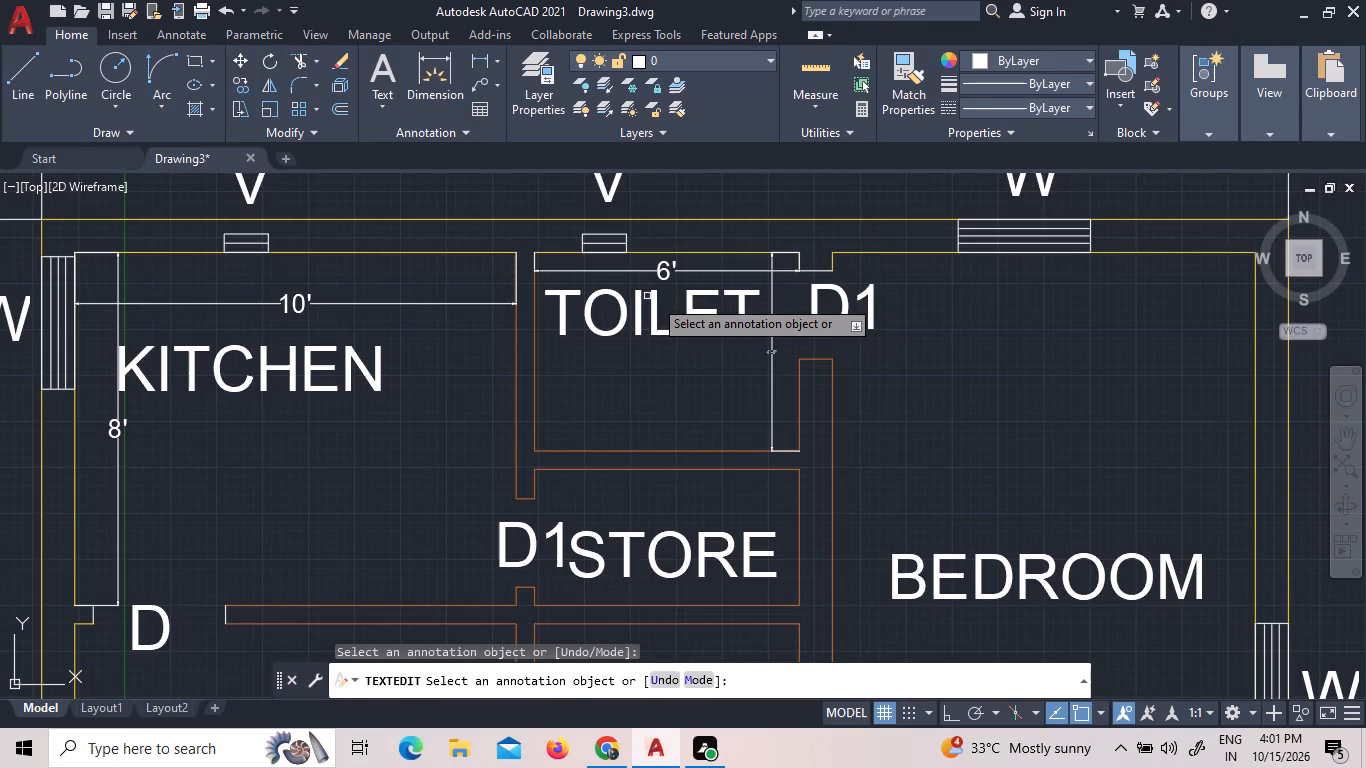
scroll(787, 355, "up", 4)
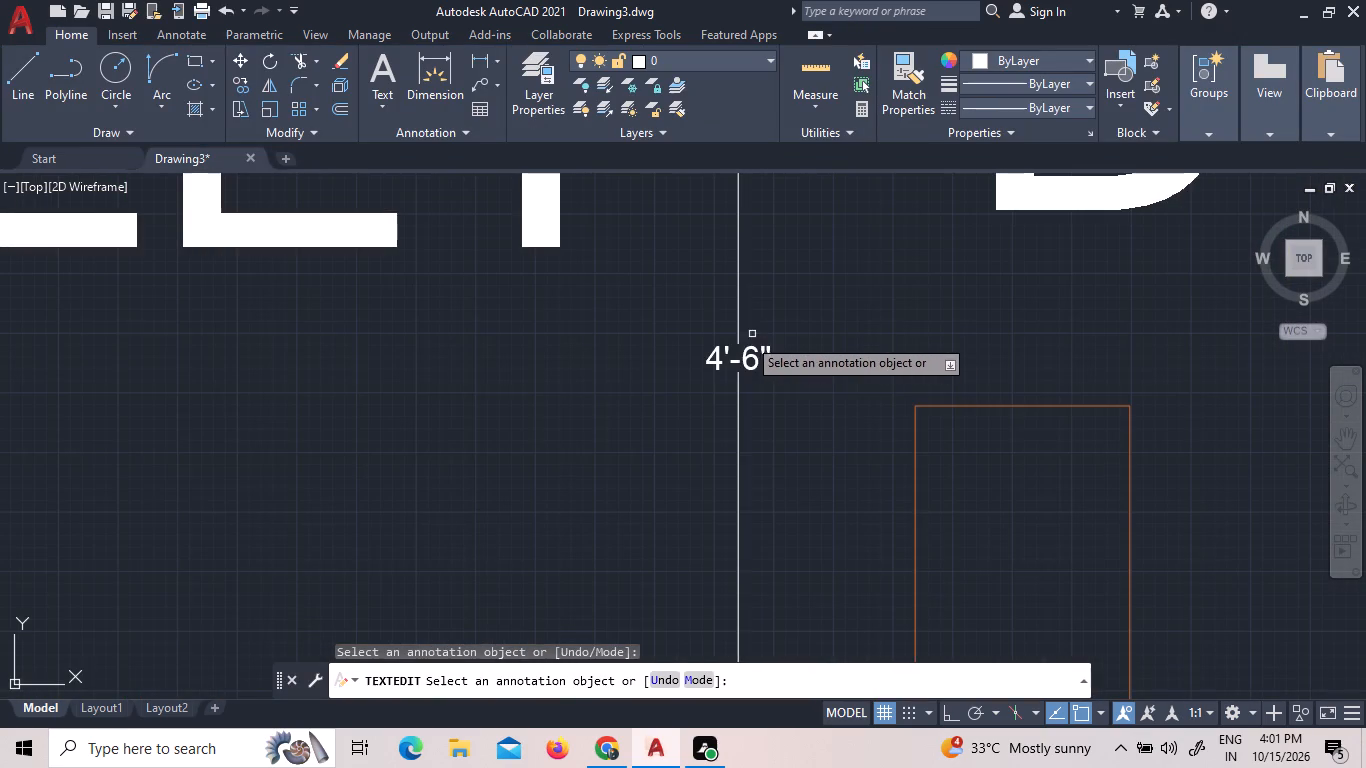
triple_click(711, 355)
double_click(711, 355)
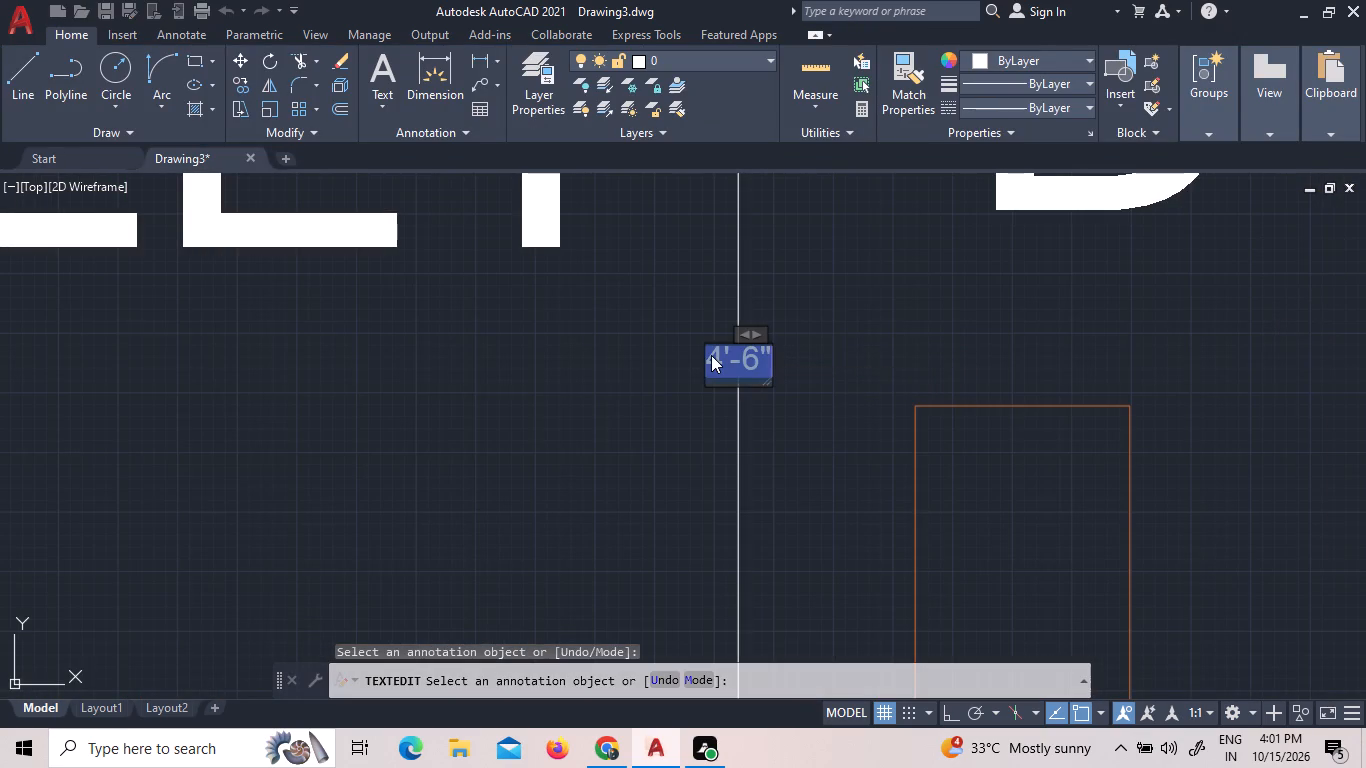
left_click(286, 84)
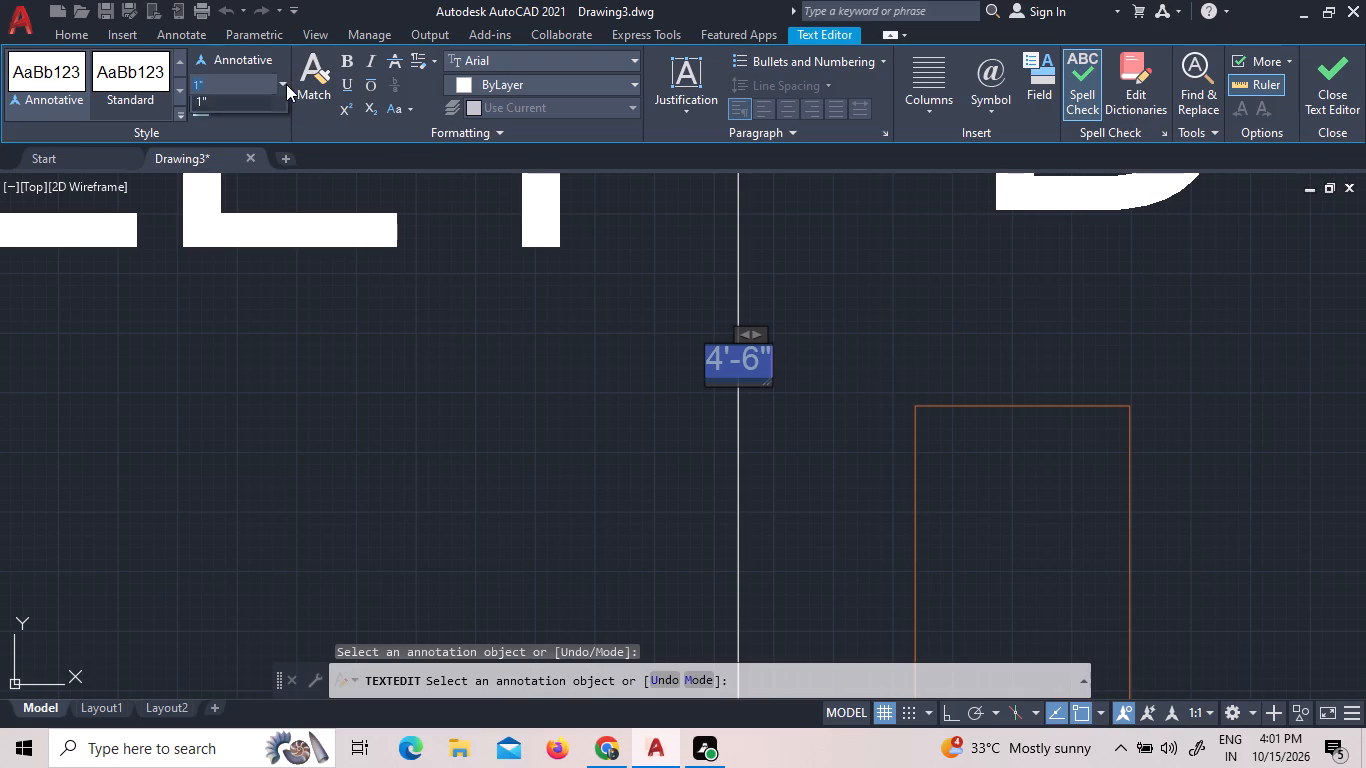
left_click(250, 103)
double_click(449, 269)
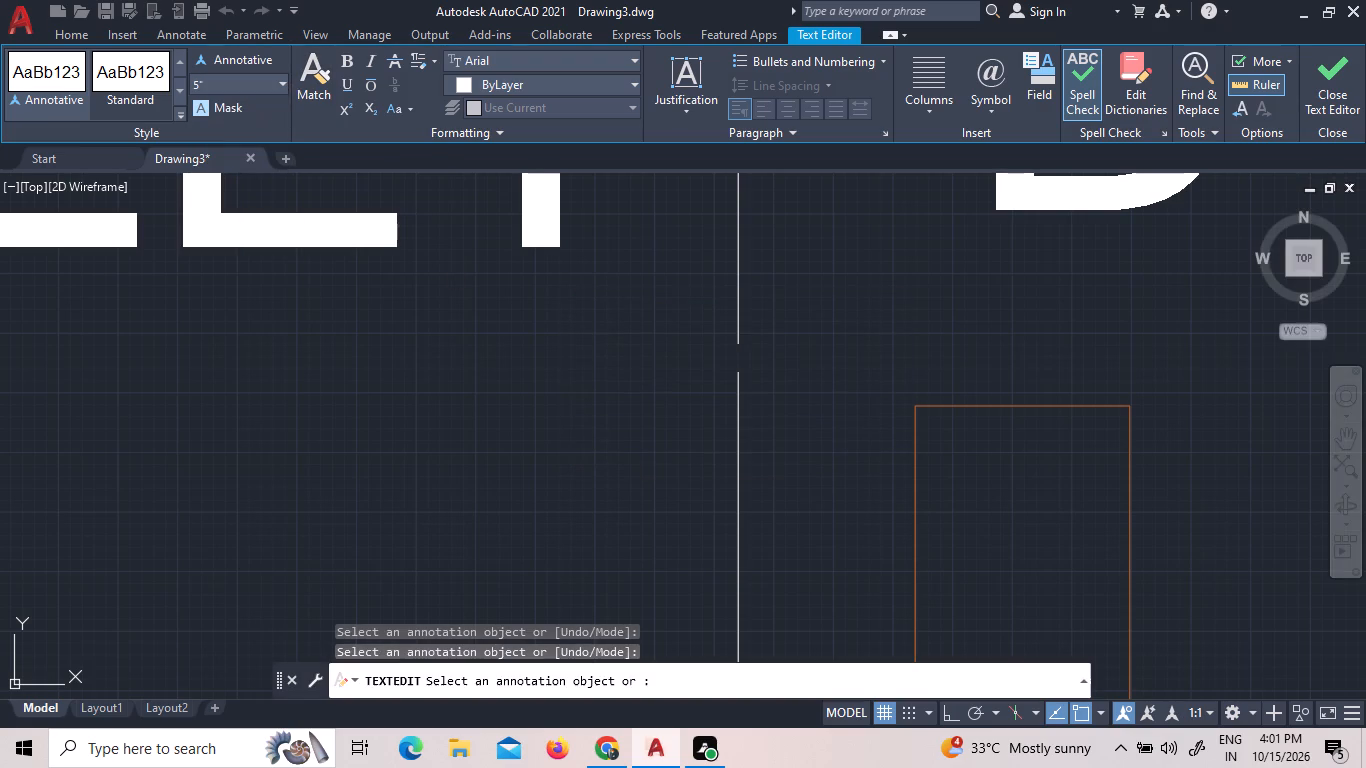
scroll(574, 311, "down", 3)
scroll(675, 327, "down", 6)
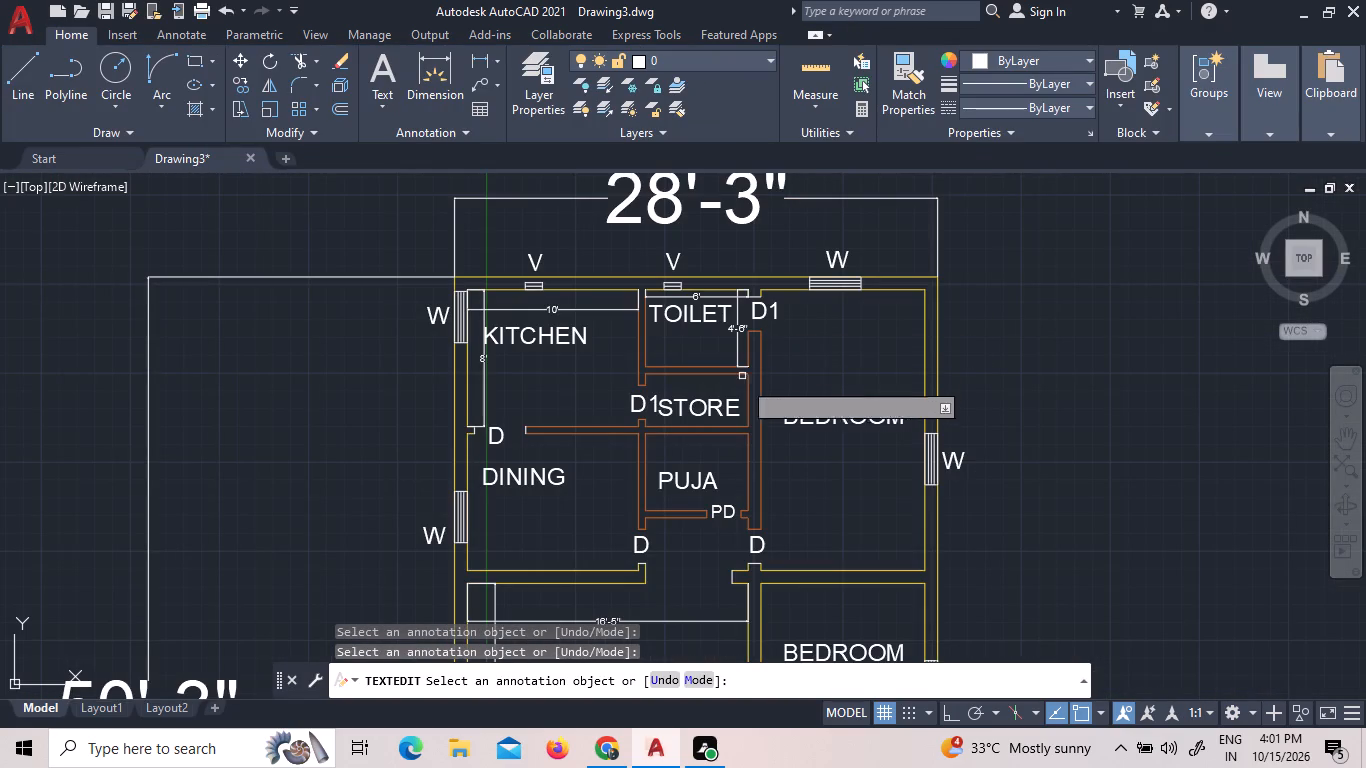
right_click(799, 355)
left_click(829, 362)
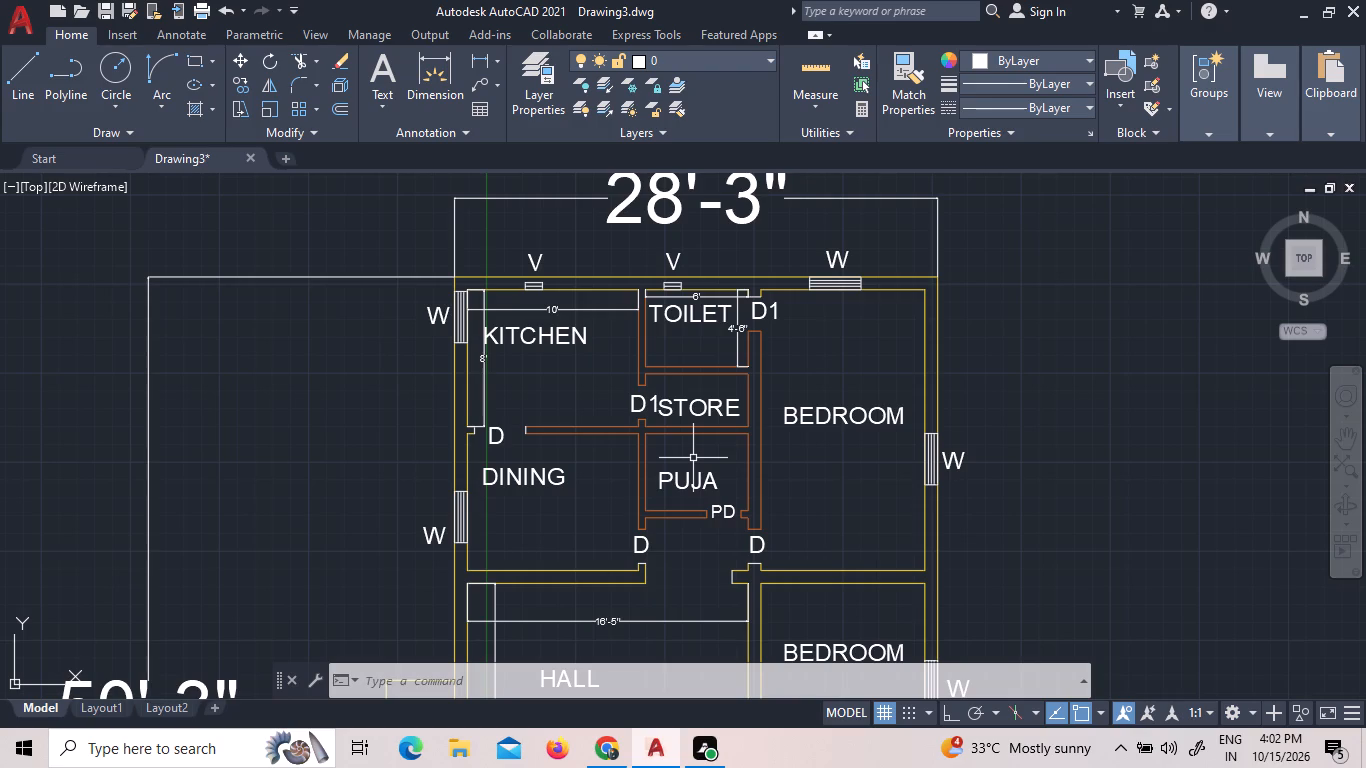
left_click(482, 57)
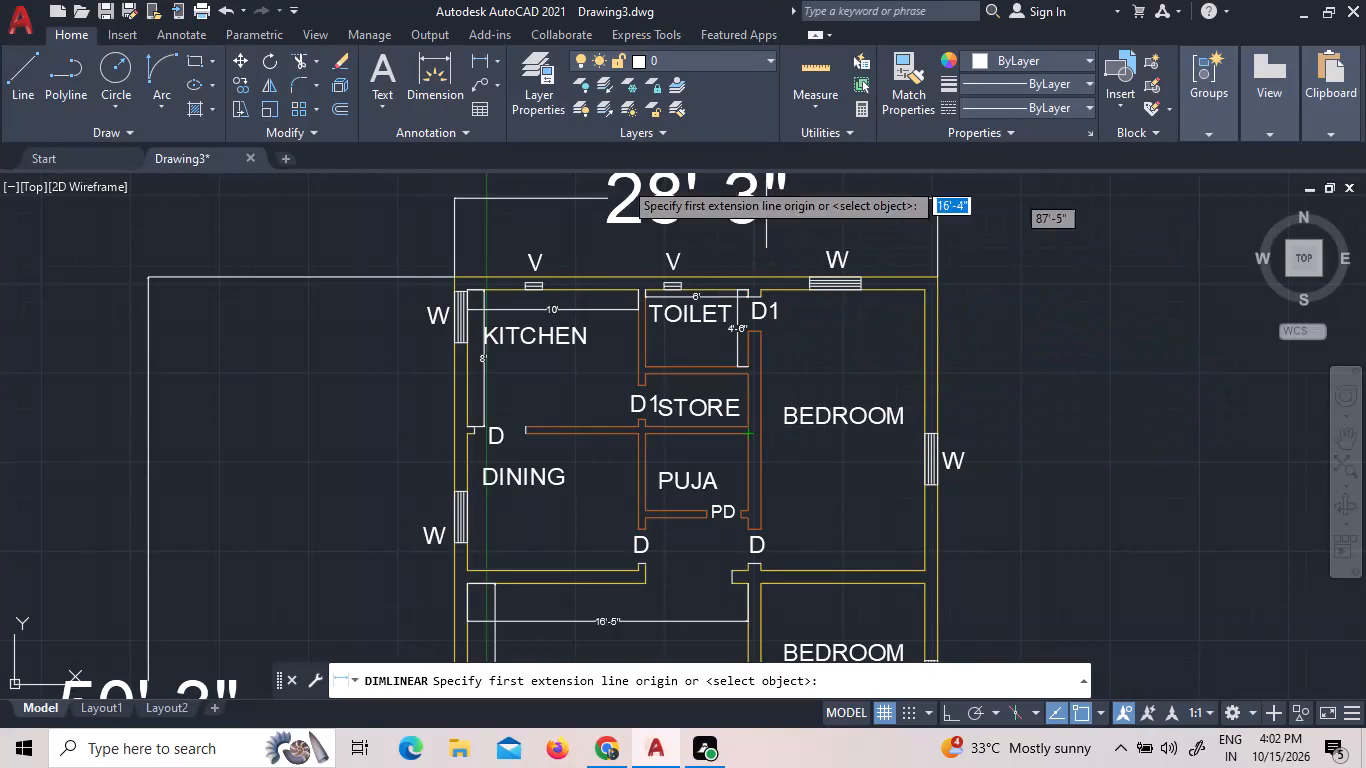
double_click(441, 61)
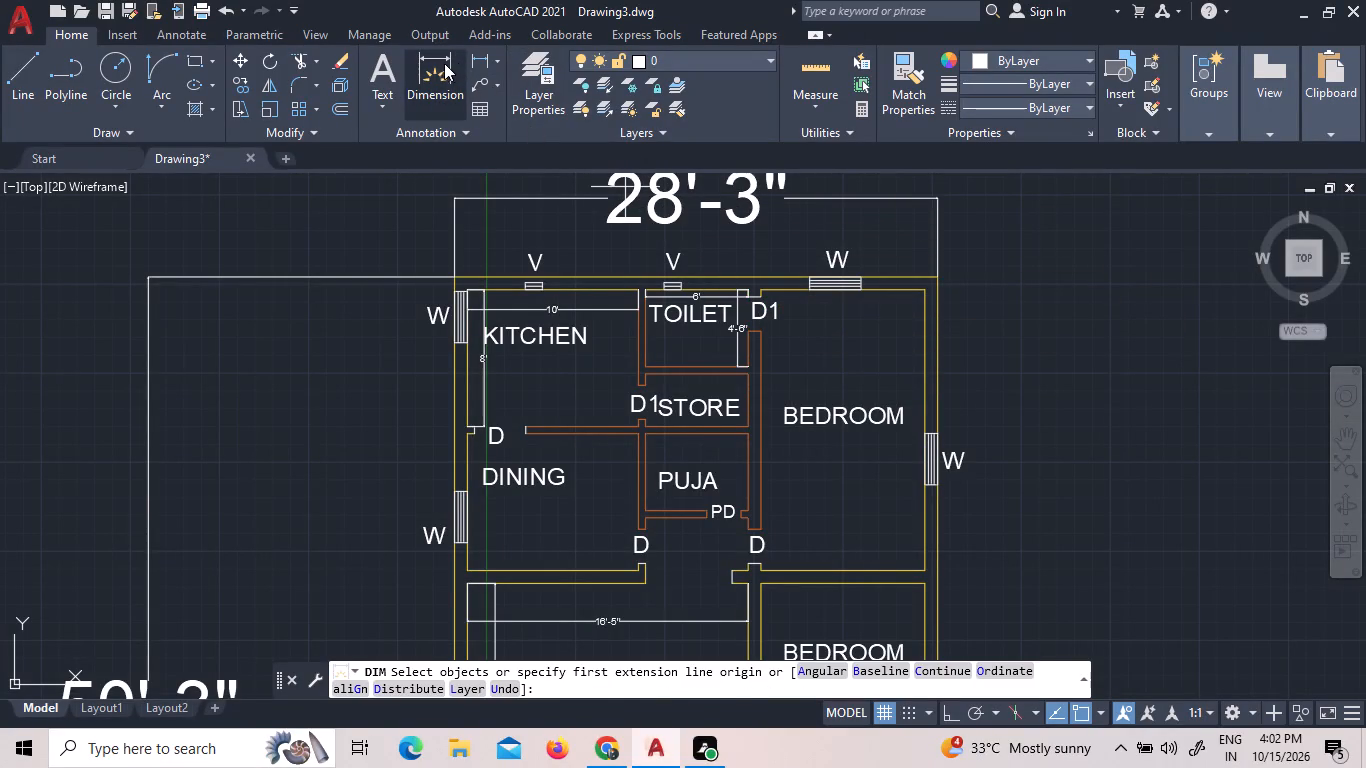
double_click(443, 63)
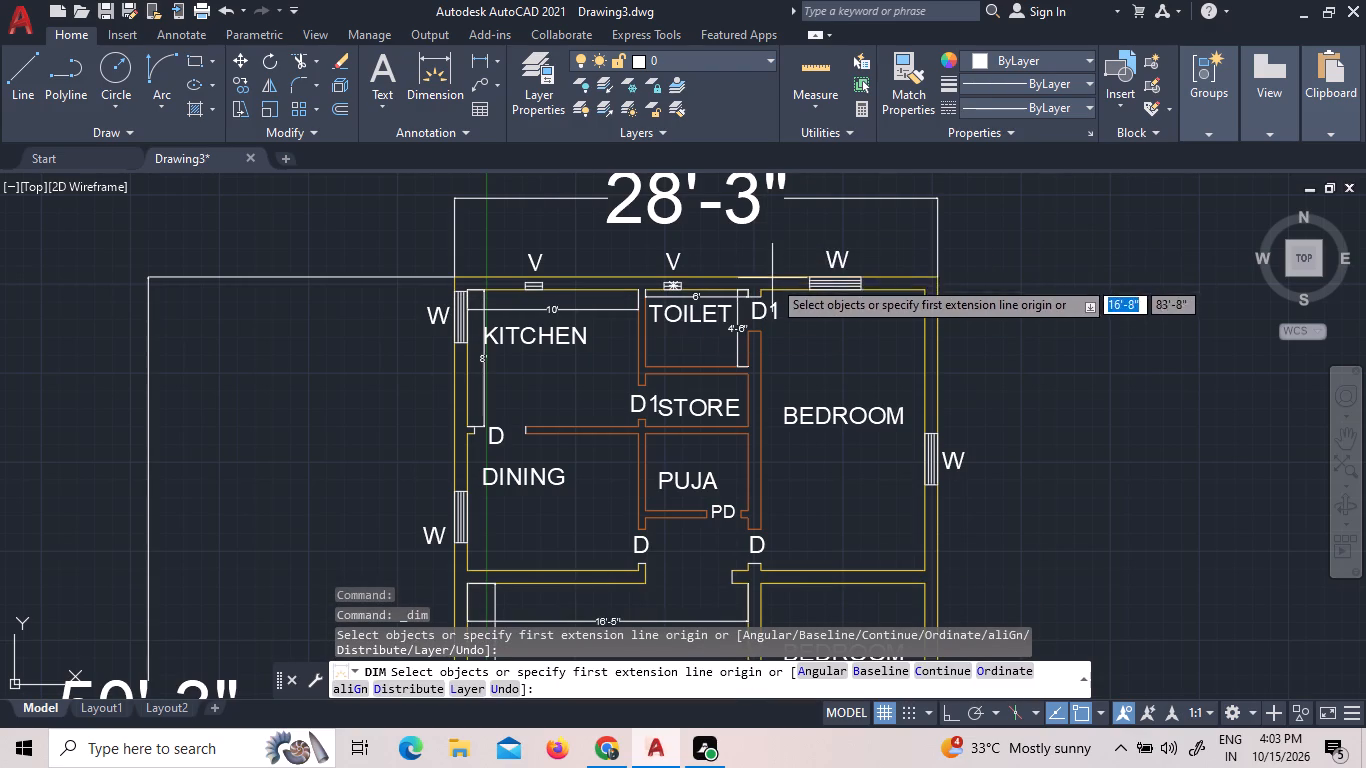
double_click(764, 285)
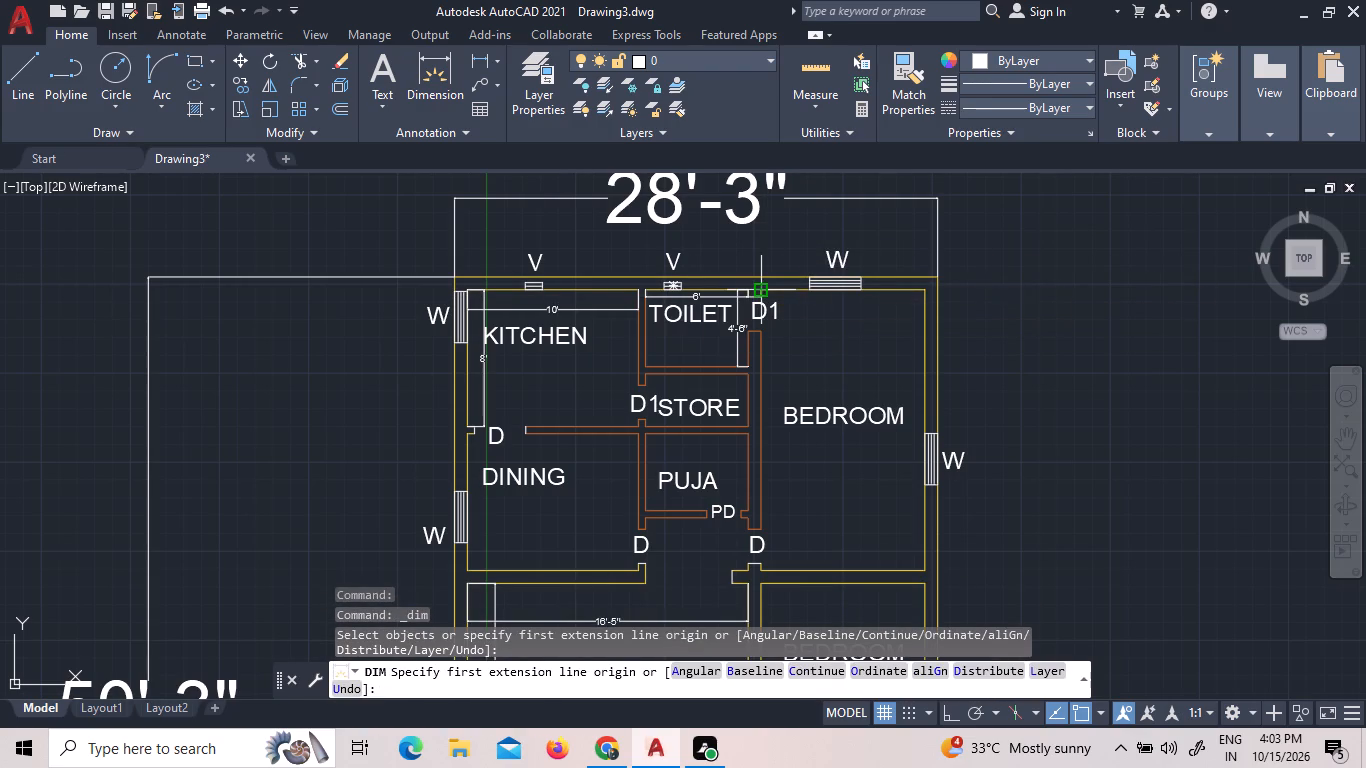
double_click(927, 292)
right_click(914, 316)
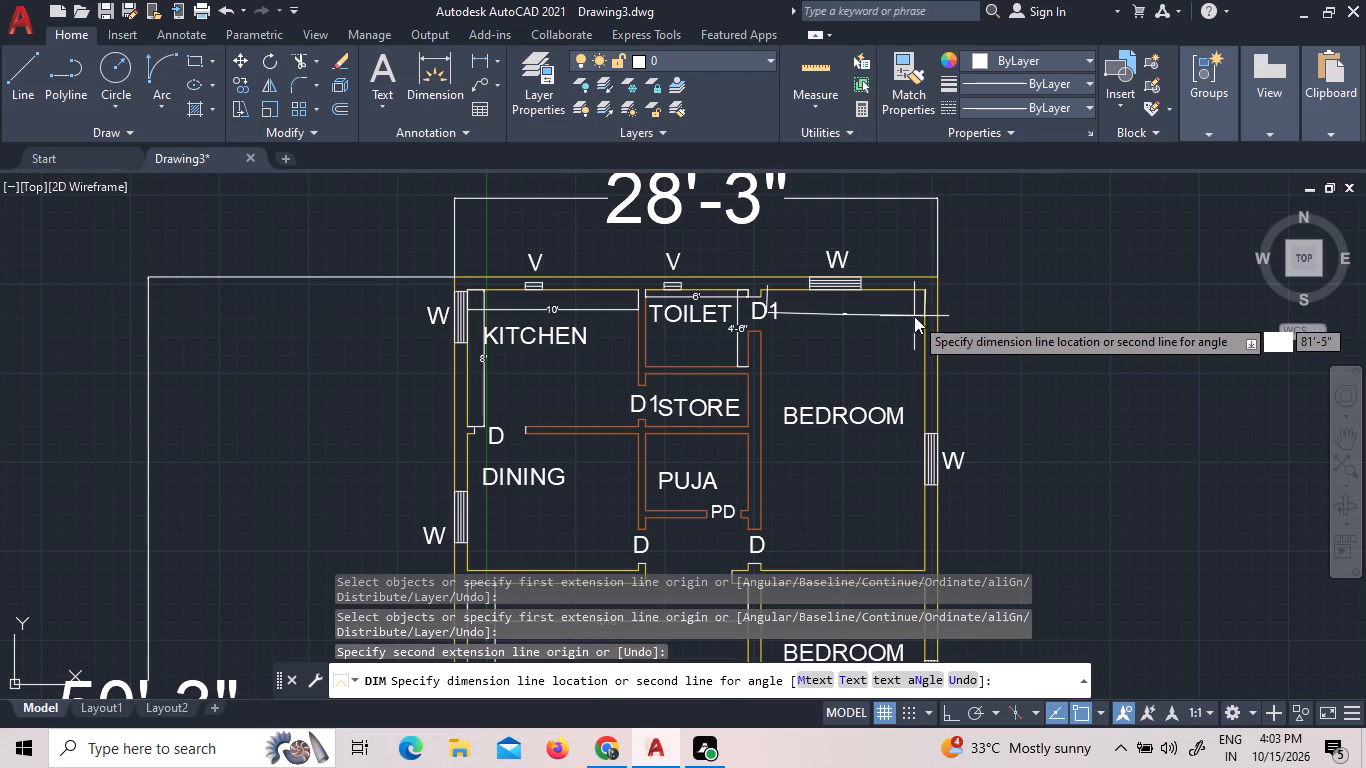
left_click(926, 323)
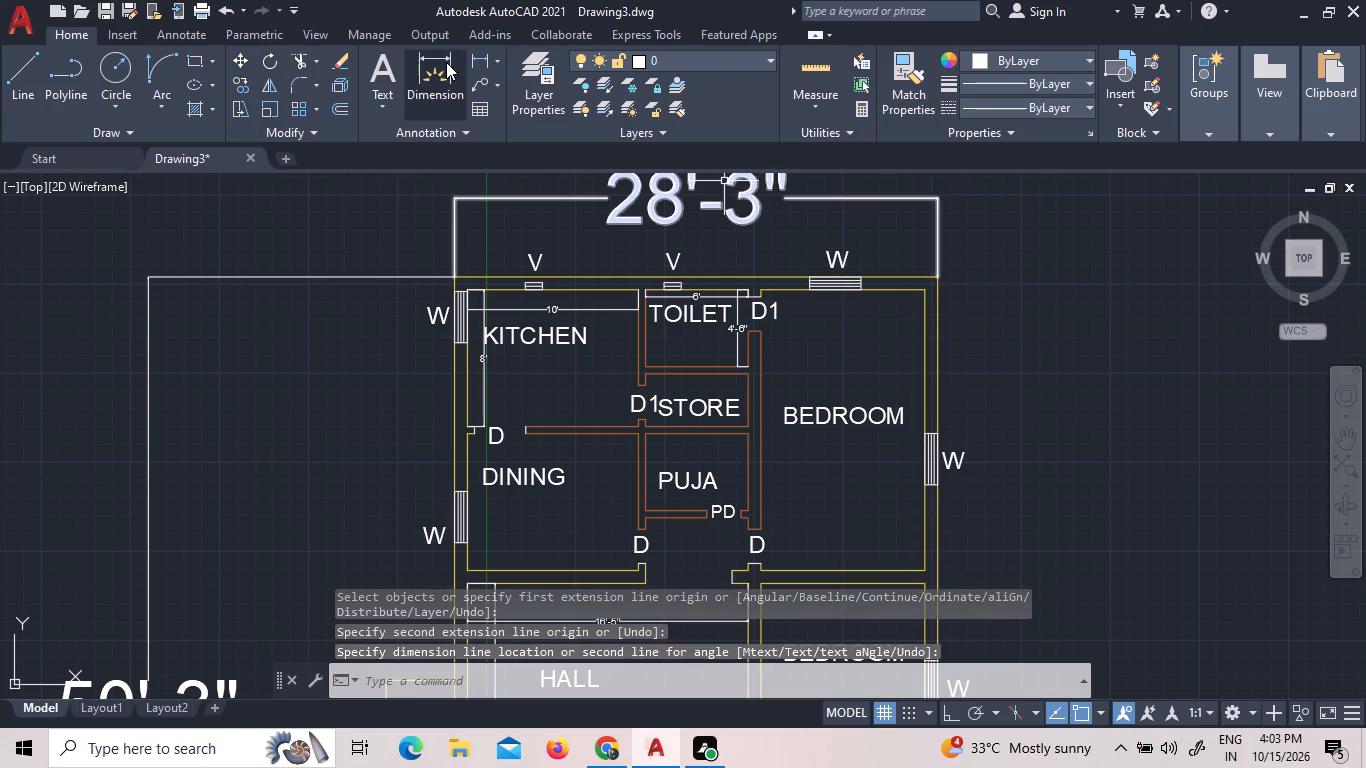
Dimension the rear bedroom's width along the rear wall's inner face, from the toilet-side wall to the outer side wall, with the dimension line just inside.
left_click(437, 63)
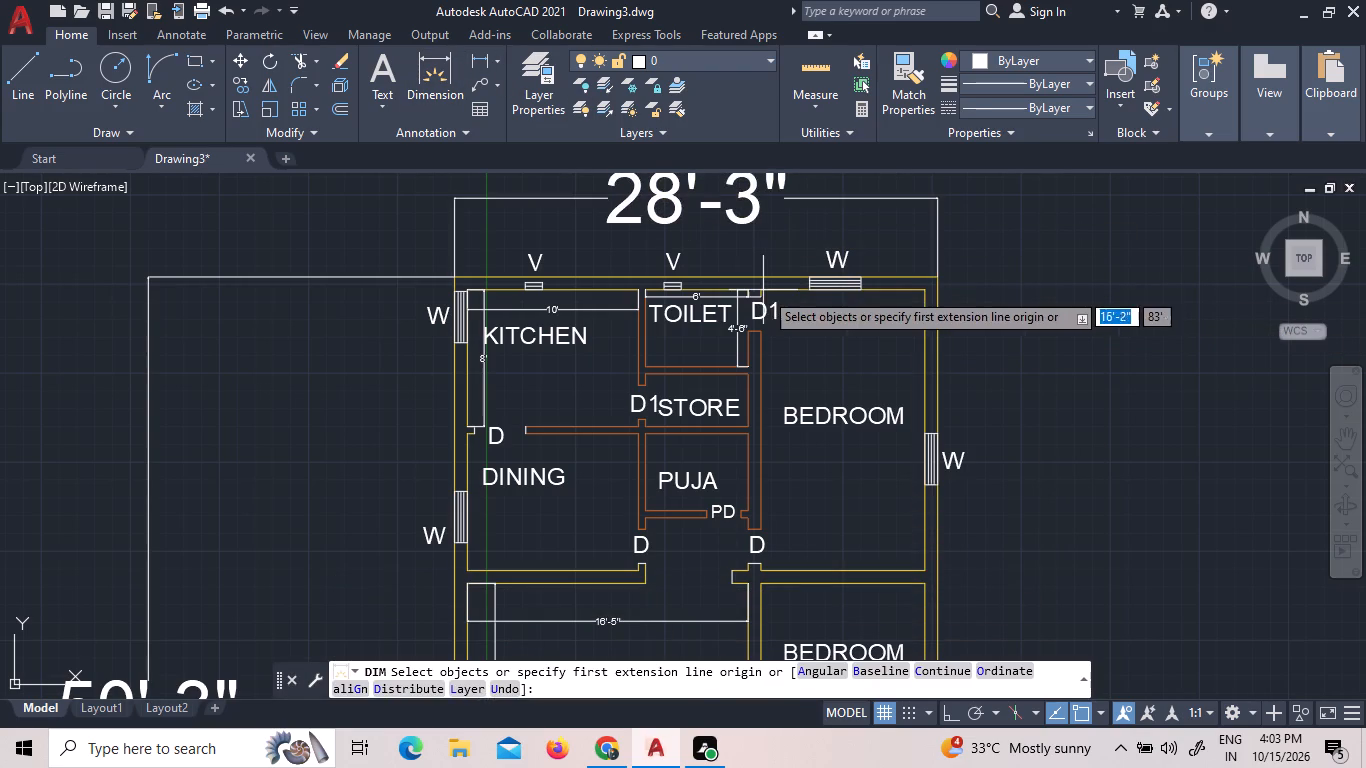
scroll(764, 291, "up", 3)
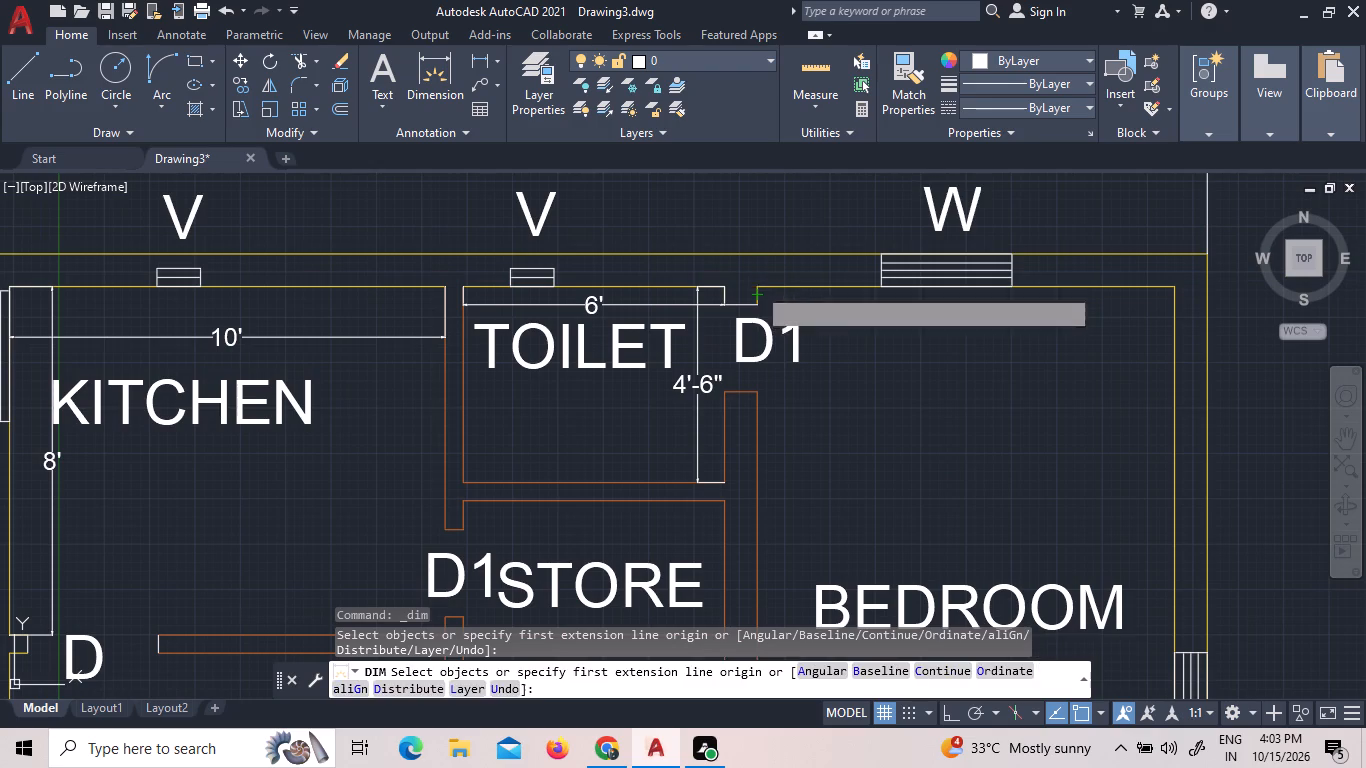
double_click(757, 285)
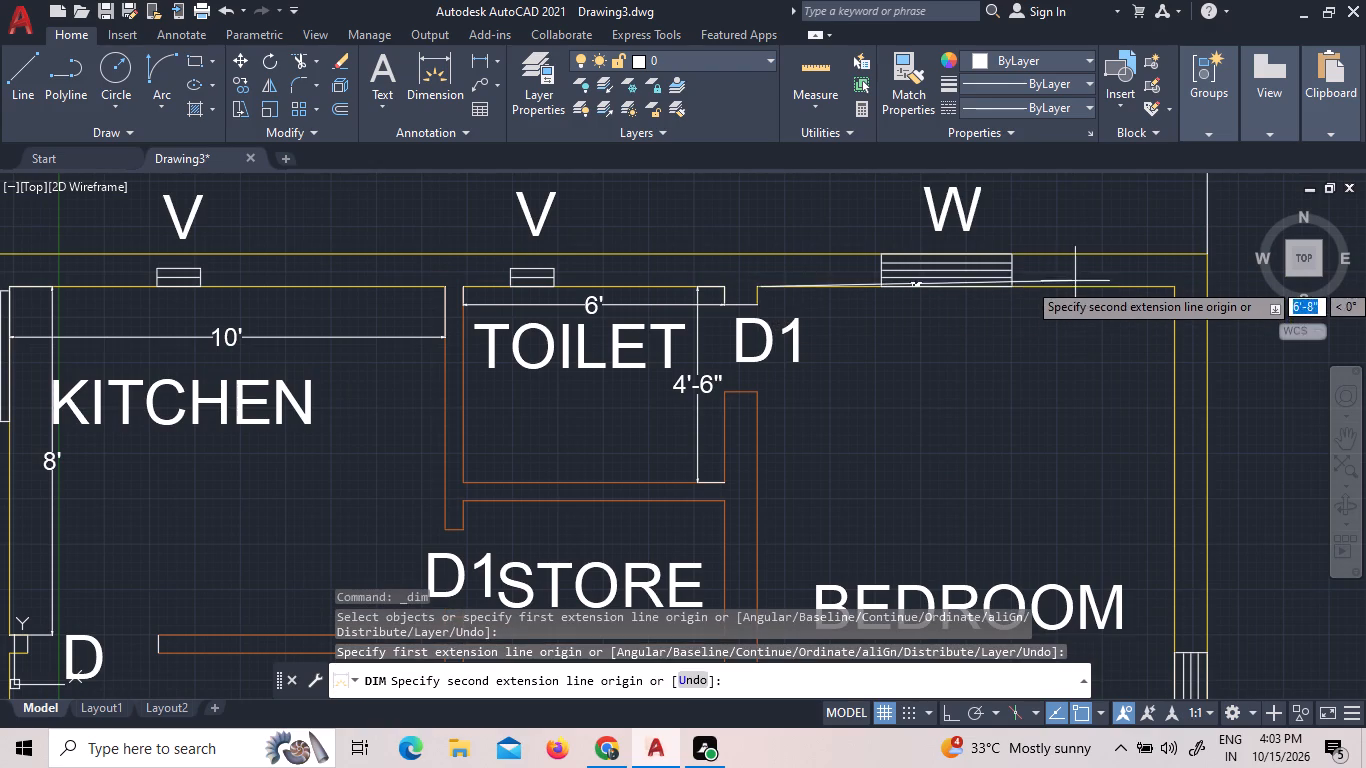
left_click(1172, 290)
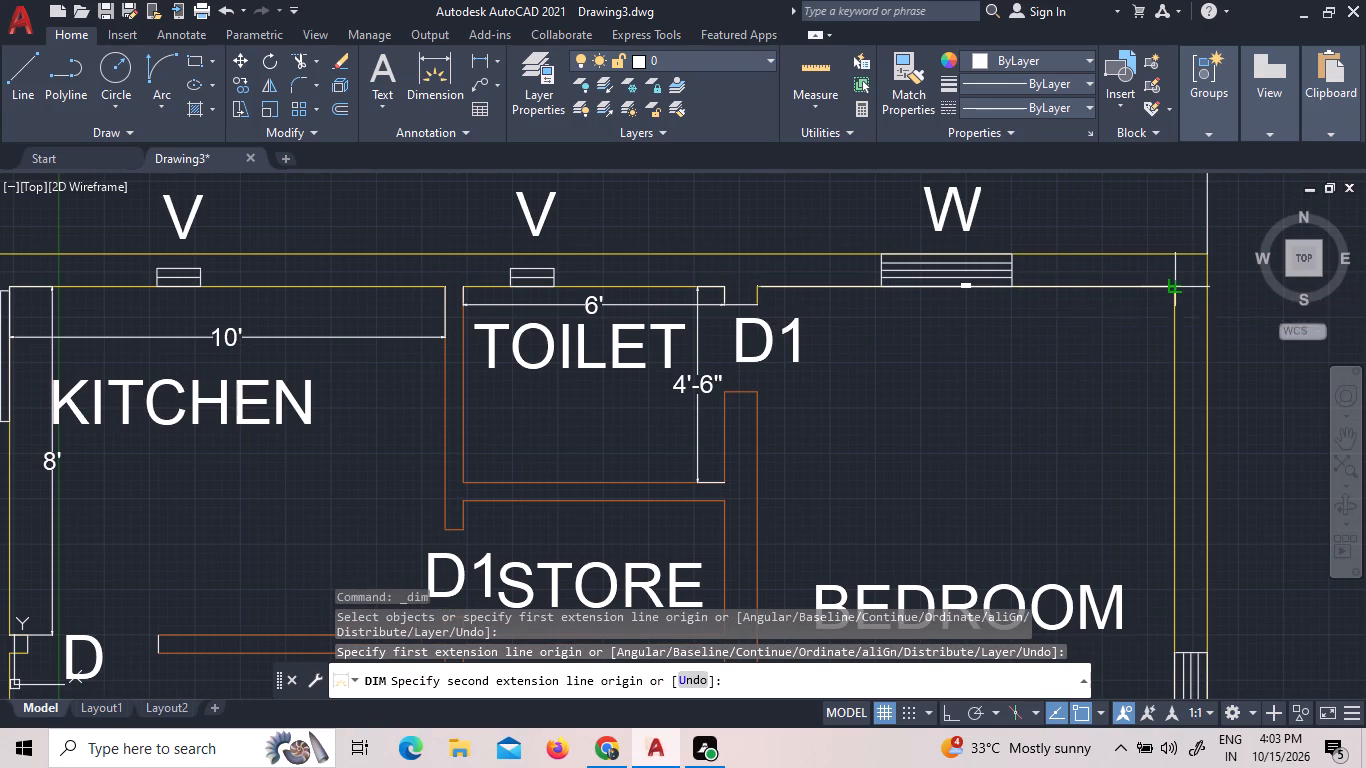
double_click(1164, 330)
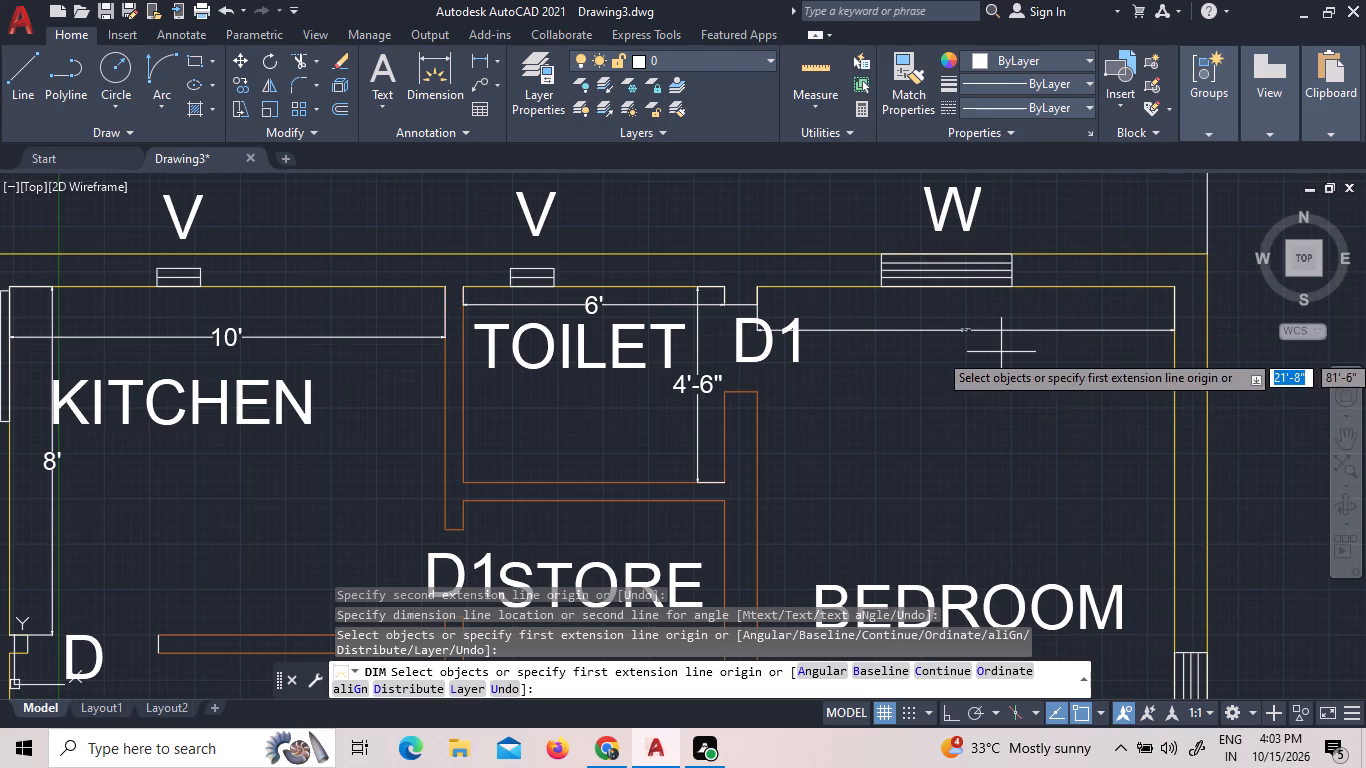
triple_click(963, 327)
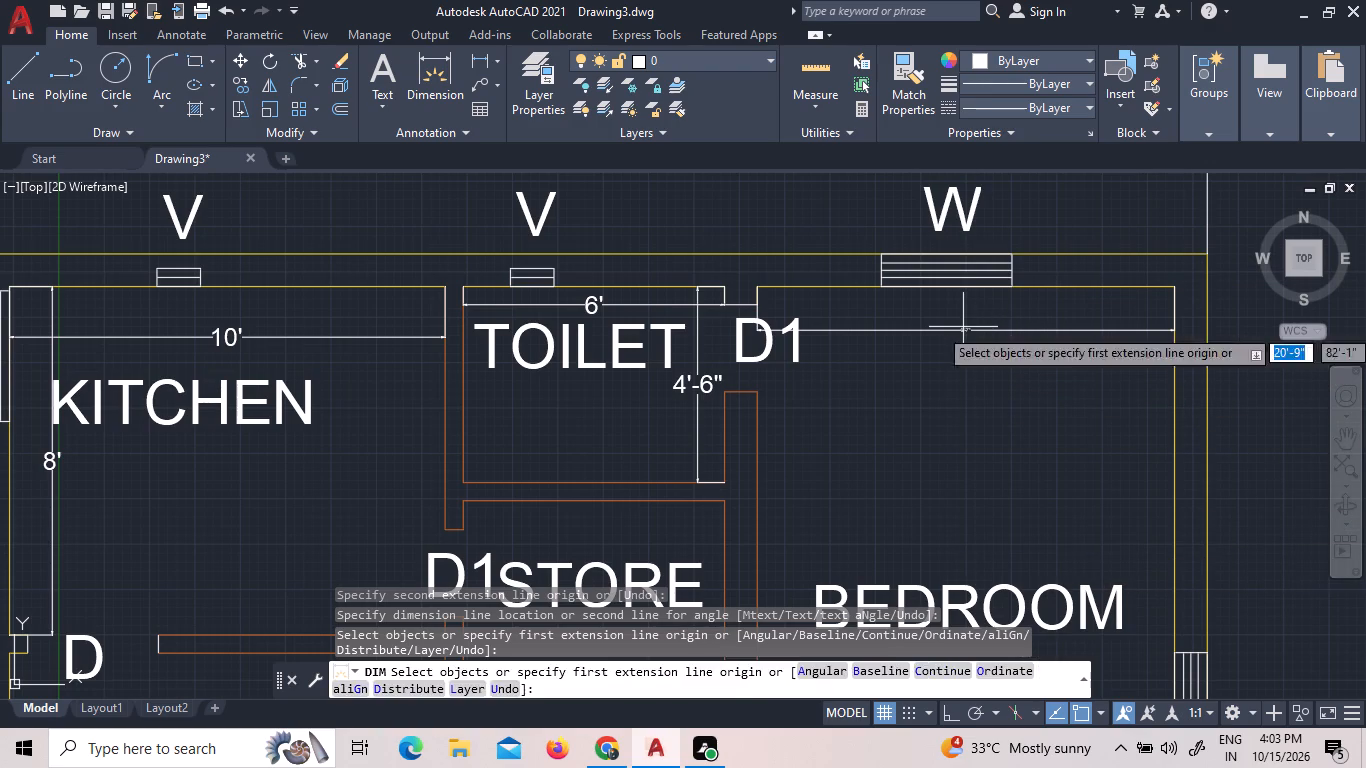
scroll(981, 356, "up", 3)
right_click(971, 366)
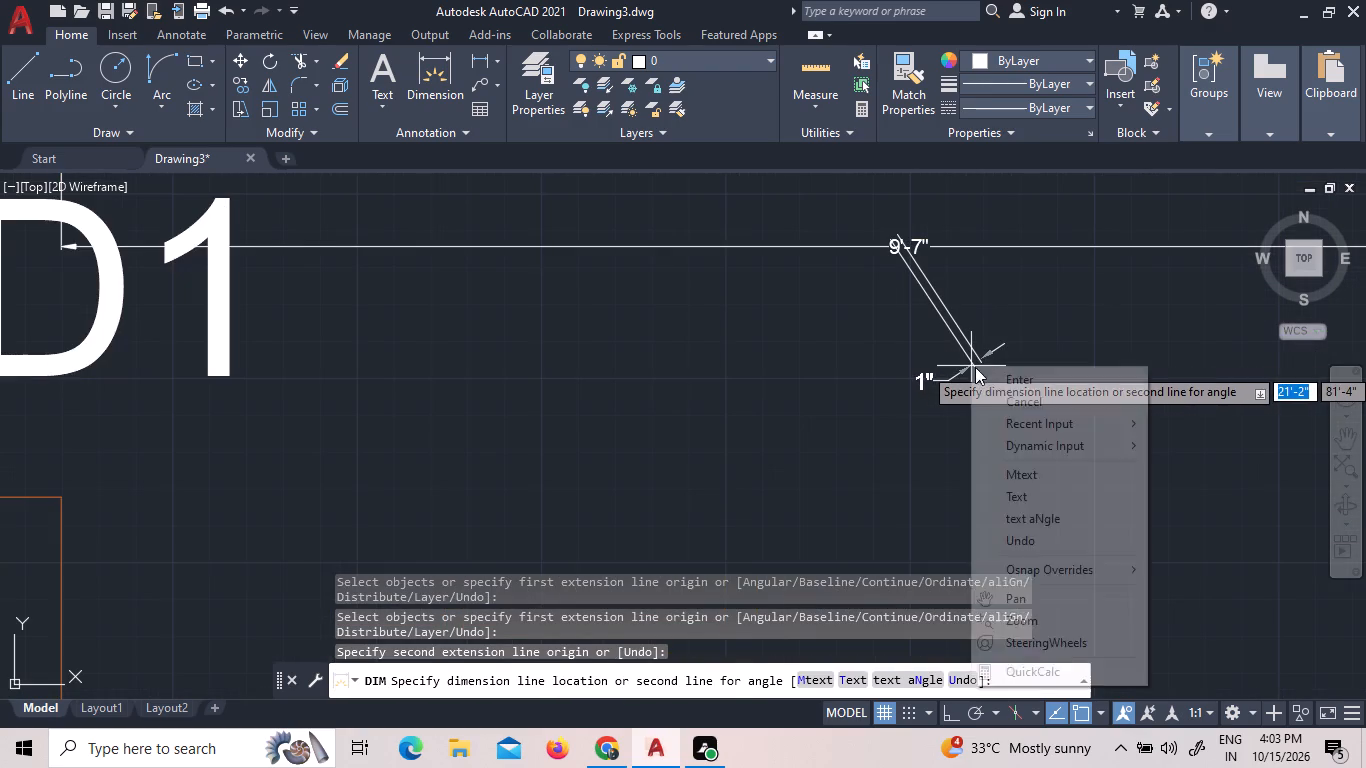
left_click(1013, 379)
Replace the text of the rear bedroom's width dimension with 10'.
triple_click(899, 242)
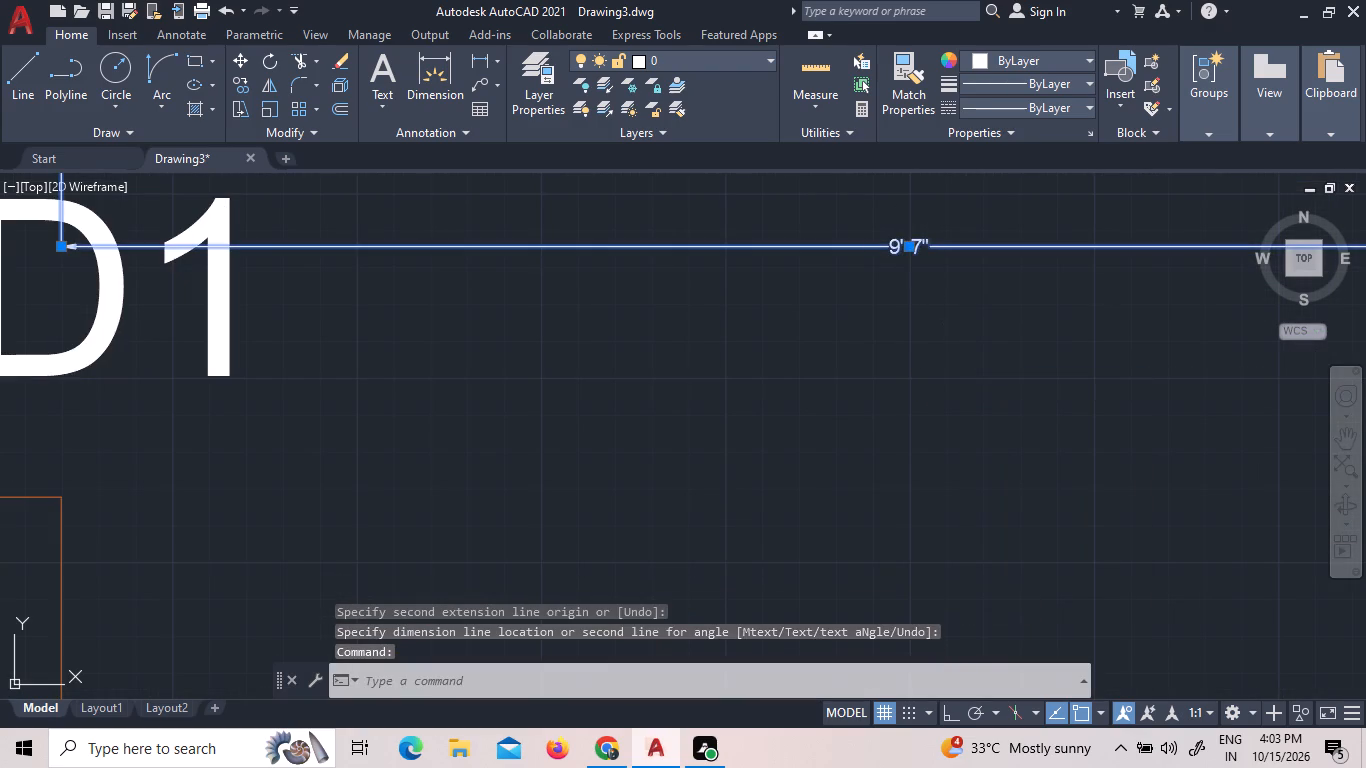
double_click(899, 242)
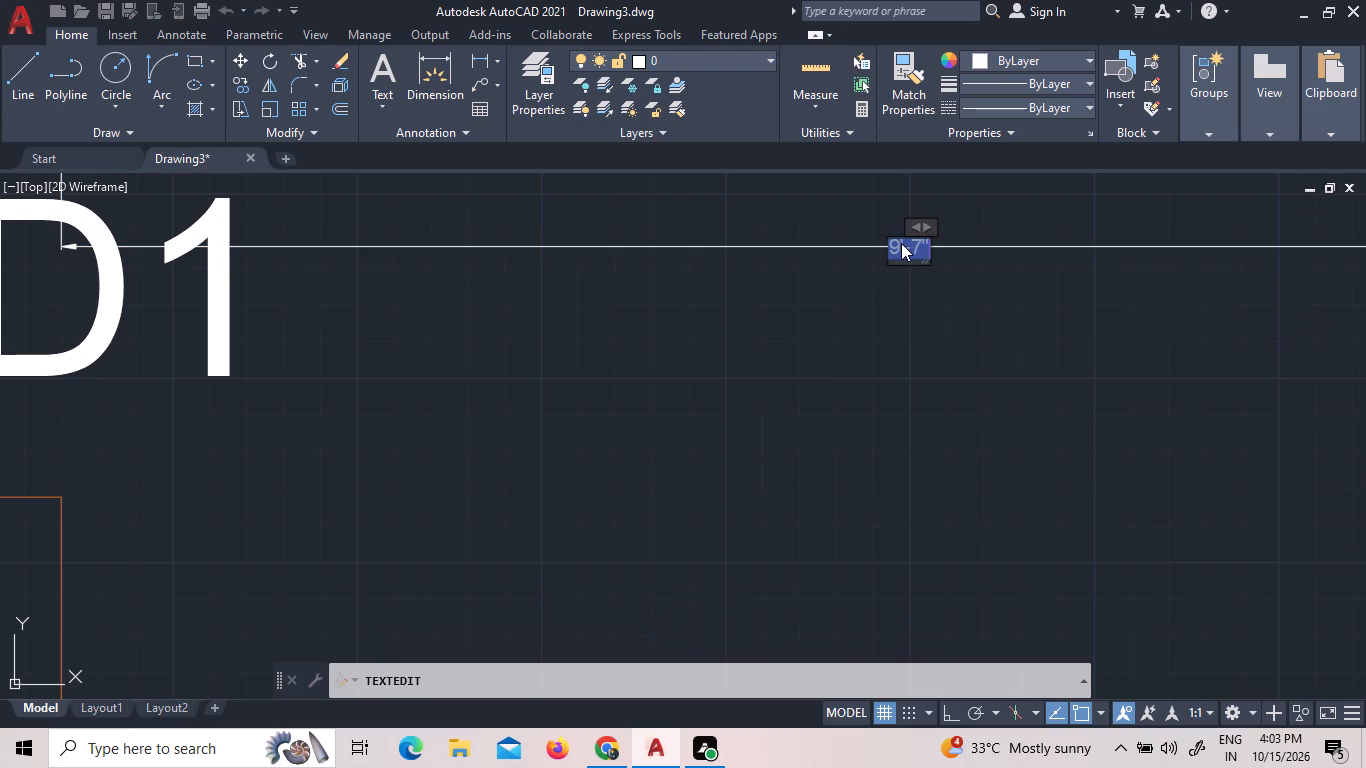
type("10")
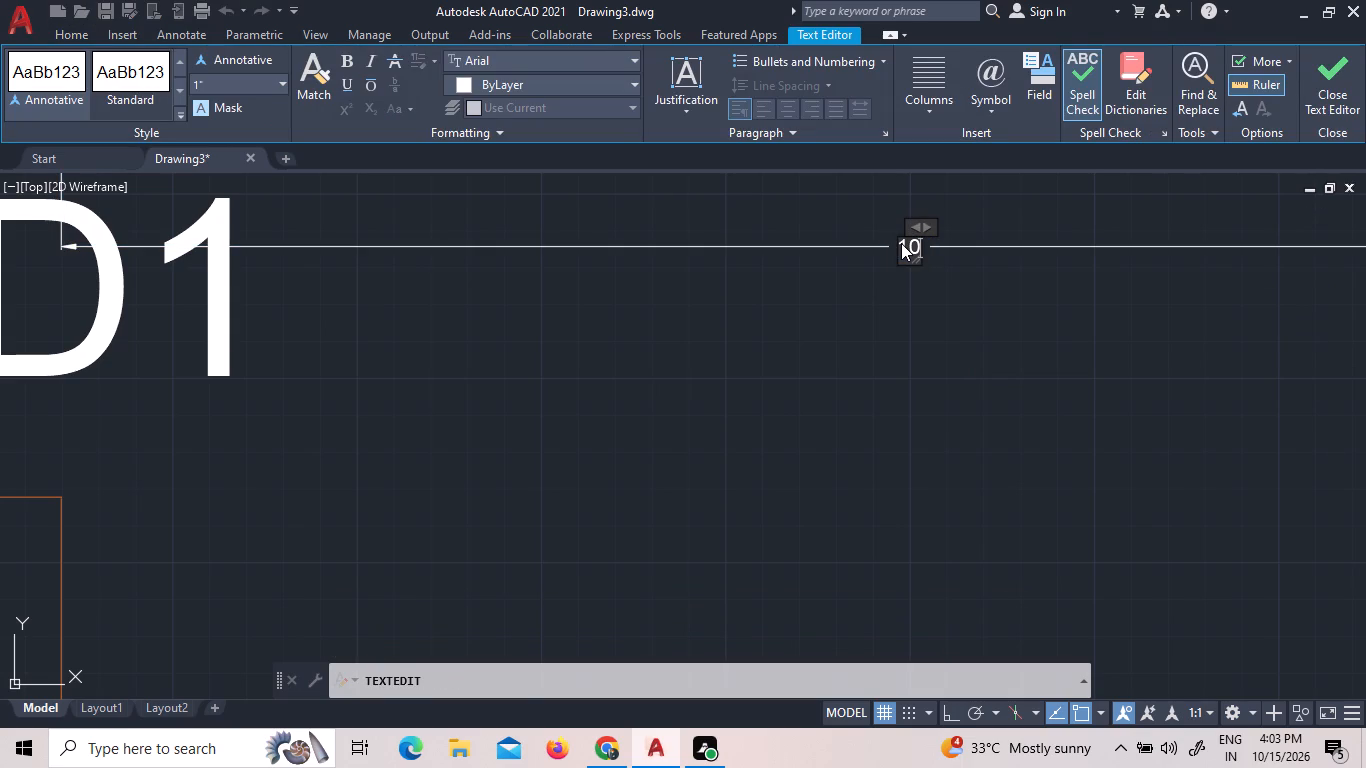
key("apostrophe")
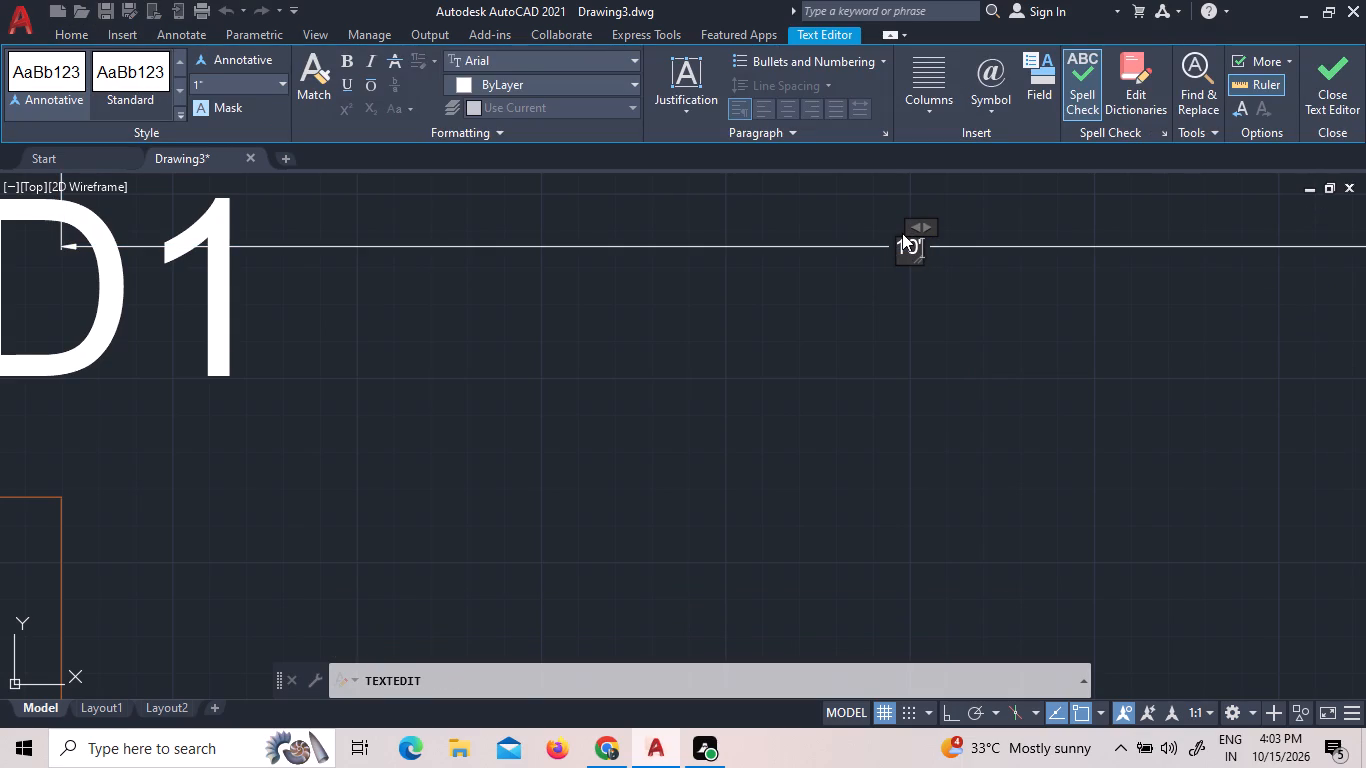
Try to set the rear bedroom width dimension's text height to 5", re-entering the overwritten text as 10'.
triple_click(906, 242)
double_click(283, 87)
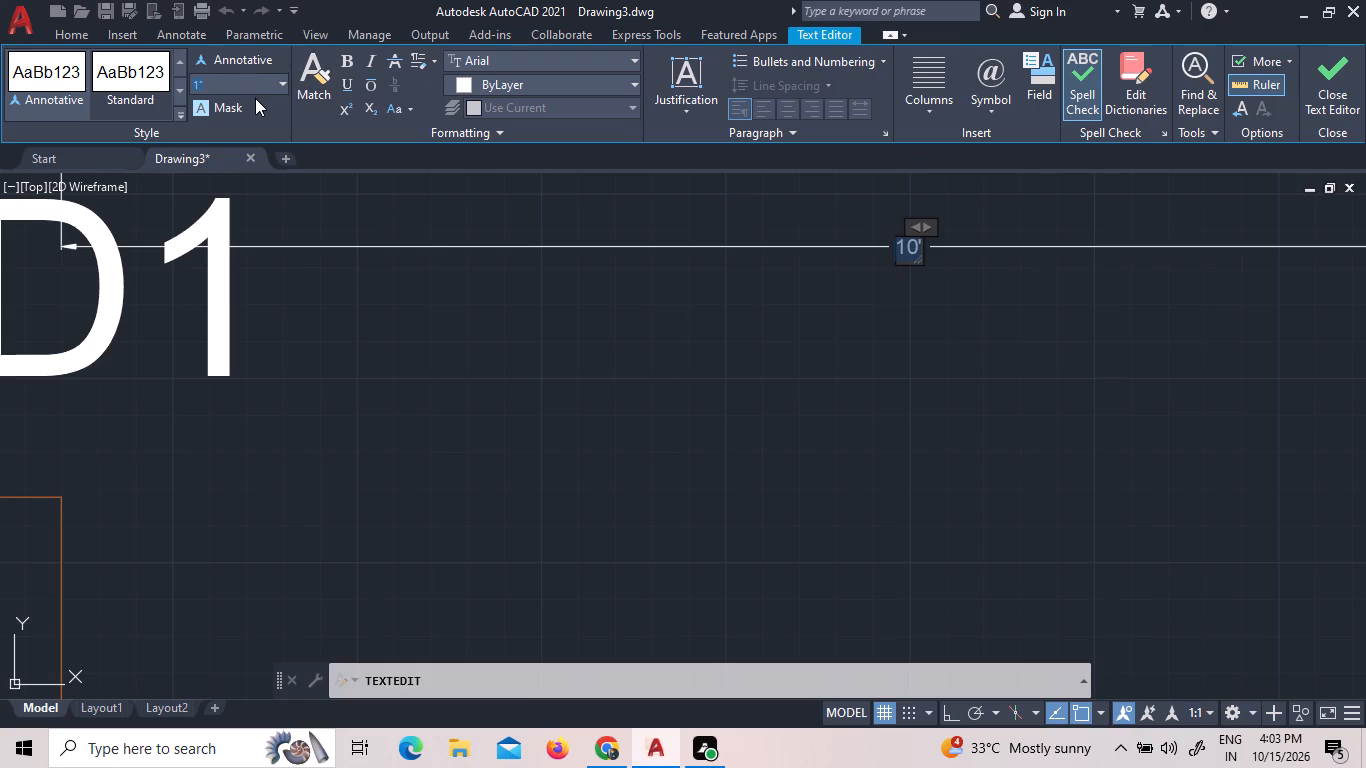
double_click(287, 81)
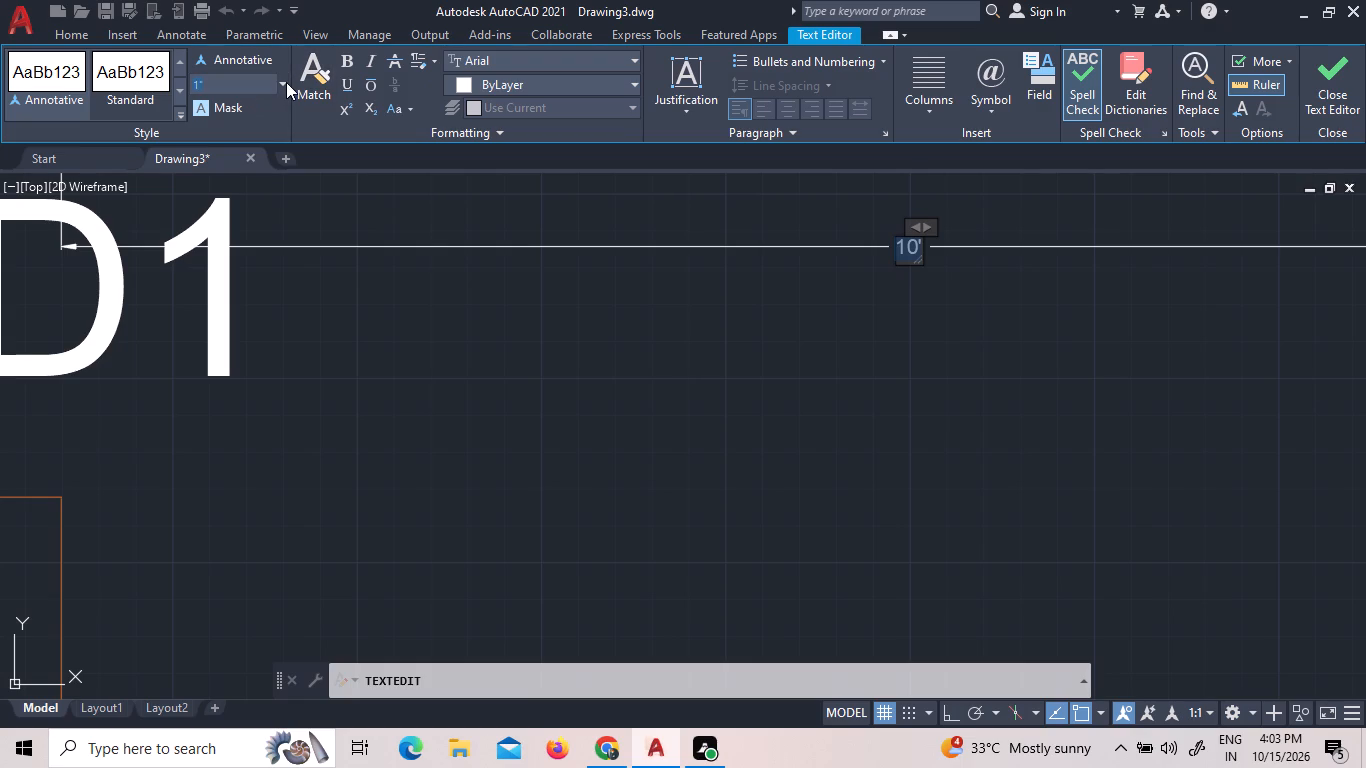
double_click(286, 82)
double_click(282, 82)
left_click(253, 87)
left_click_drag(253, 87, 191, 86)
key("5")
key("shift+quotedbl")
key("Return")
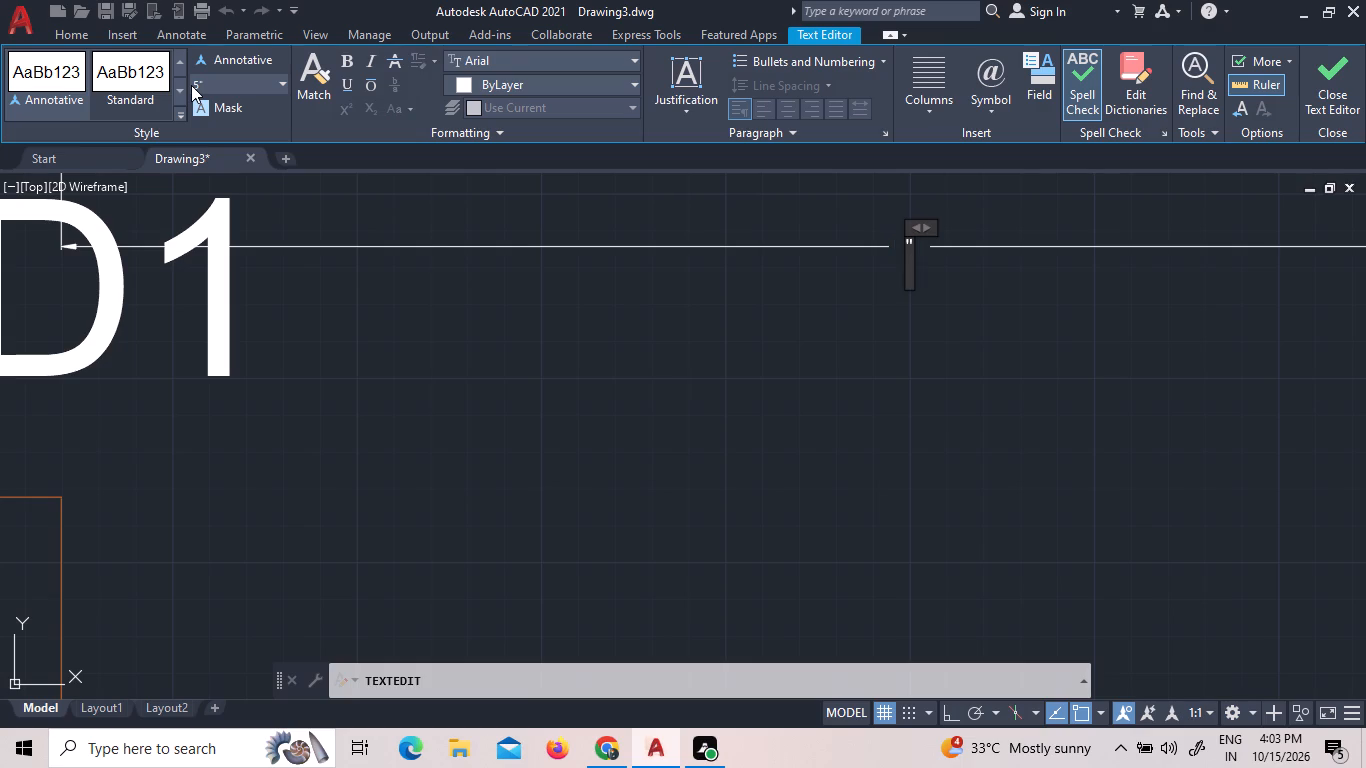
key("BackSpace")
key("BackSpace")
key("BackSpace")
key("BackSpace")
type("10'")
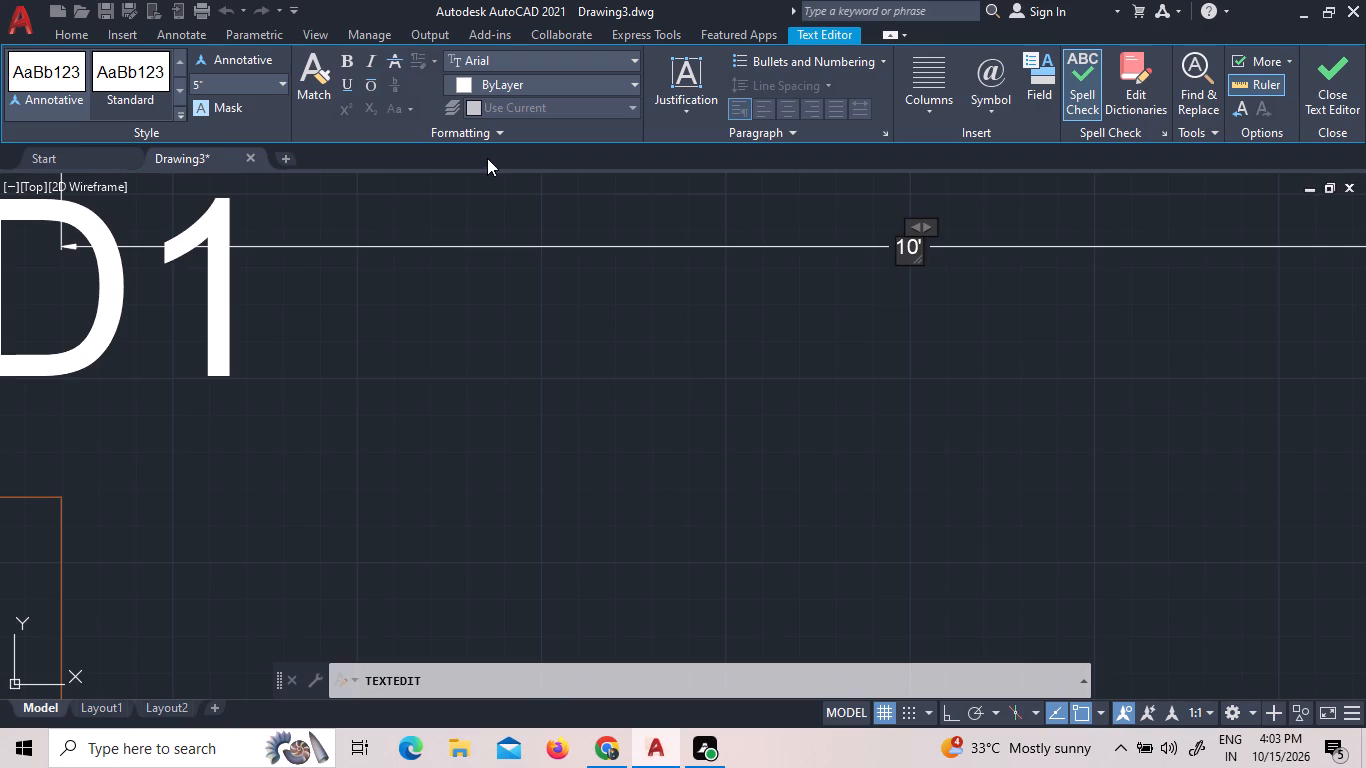
Set the text height of the rear bedroom's 10' width dimension to 5" and finish text editing.
triple_click(913, 245)
scroll(912, 241, "up", 4)
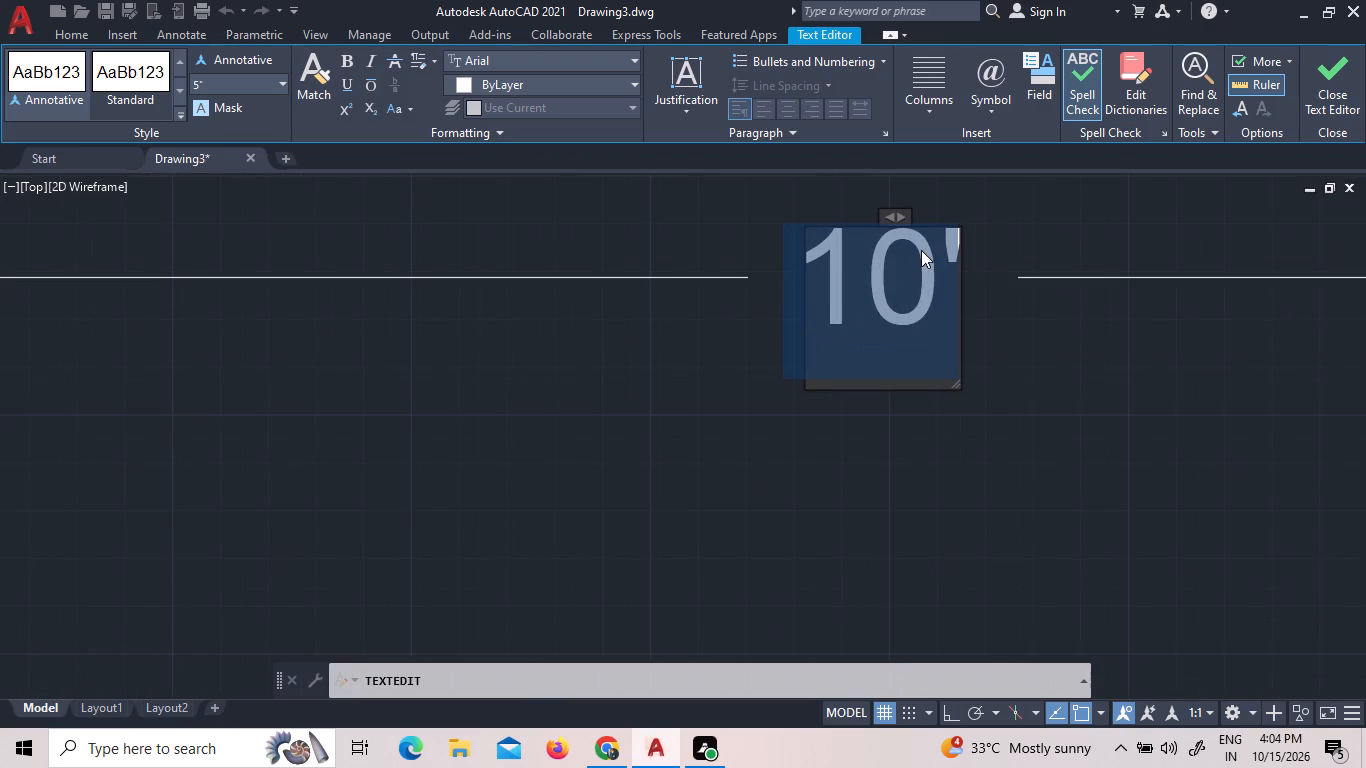
left_click(283, 87)
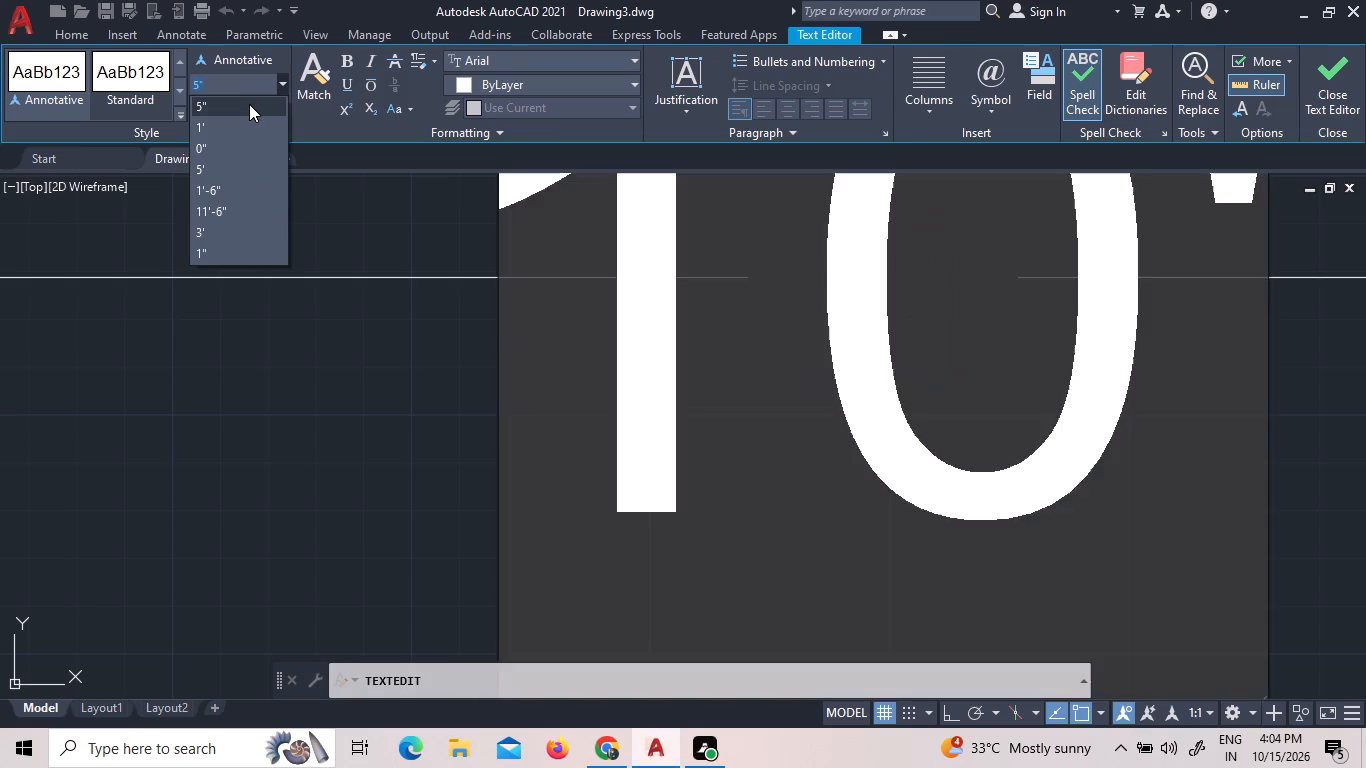
left_click(249, 104)
left_click(286, 85)
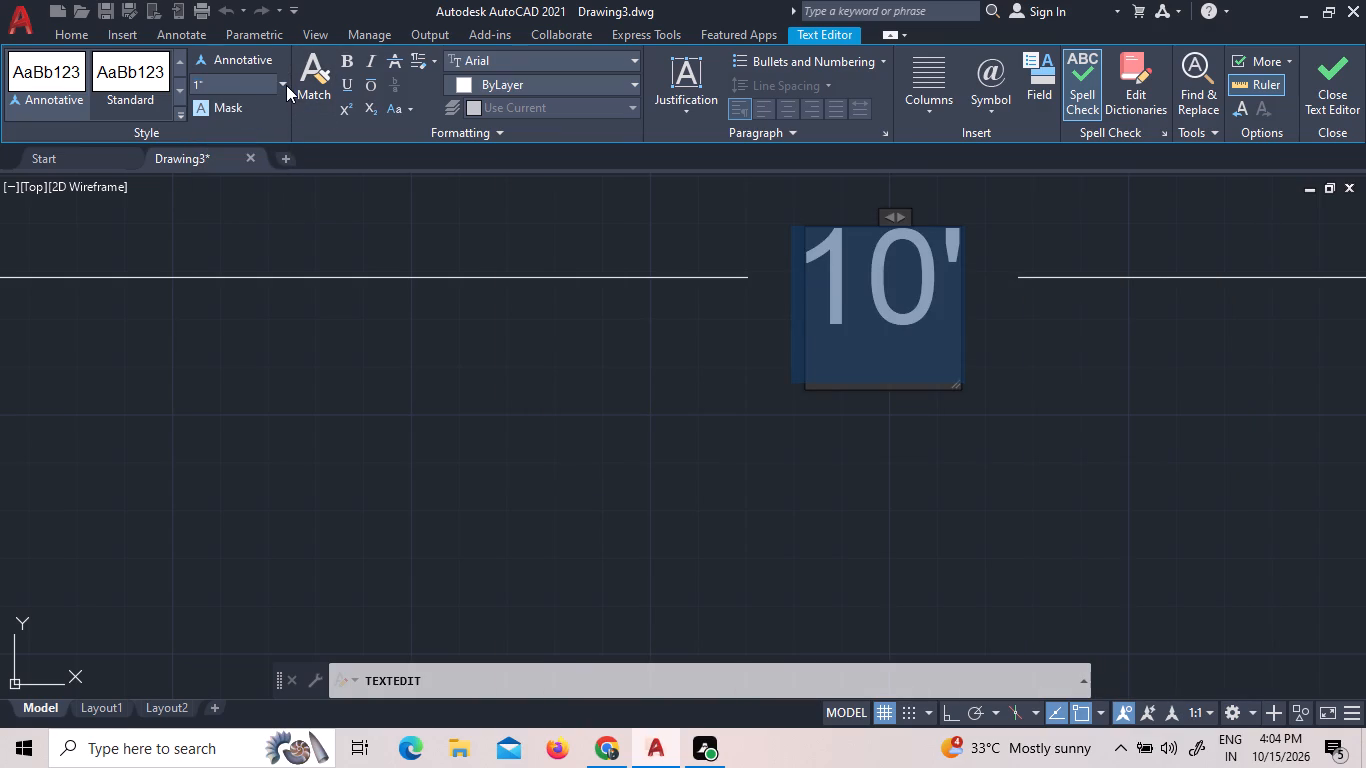
left_click(267, 107)
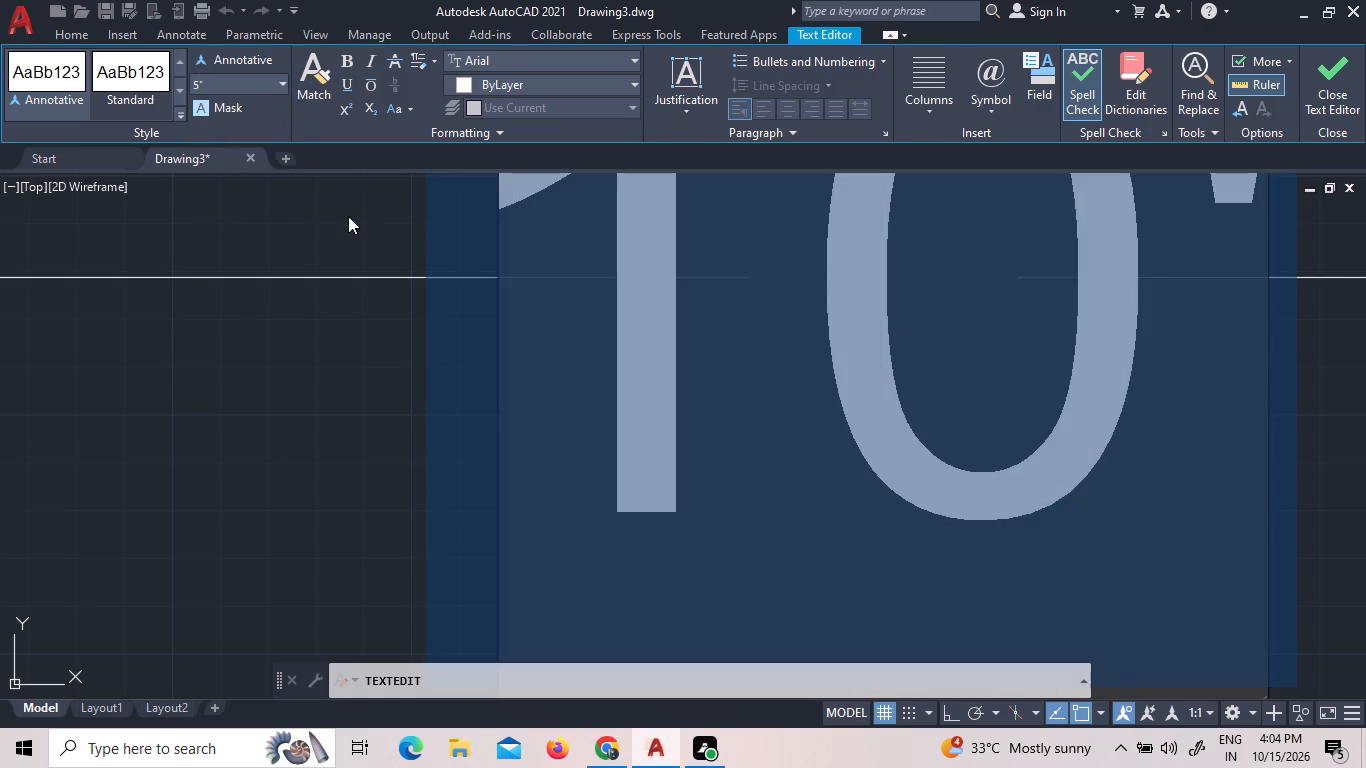
left_click(349, 216)
Dimension the rear bedroom's length along the outer side wall's inner face, with the dimension line just inside the room.
scroll(490, 349, "down", 3)
scroll(571, 377, "down", 7)
scroll(669, 386, "down", 4)
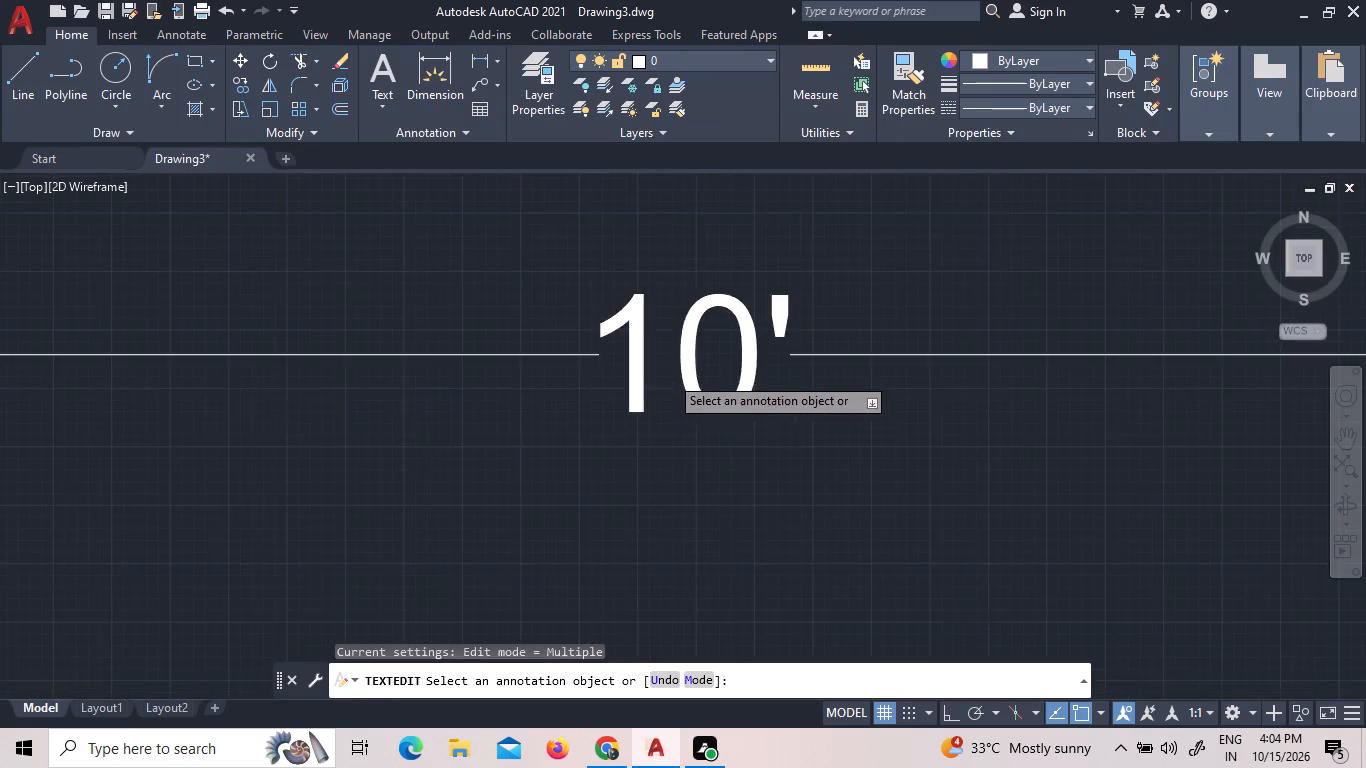
scroll(653, 352, "down", 5)
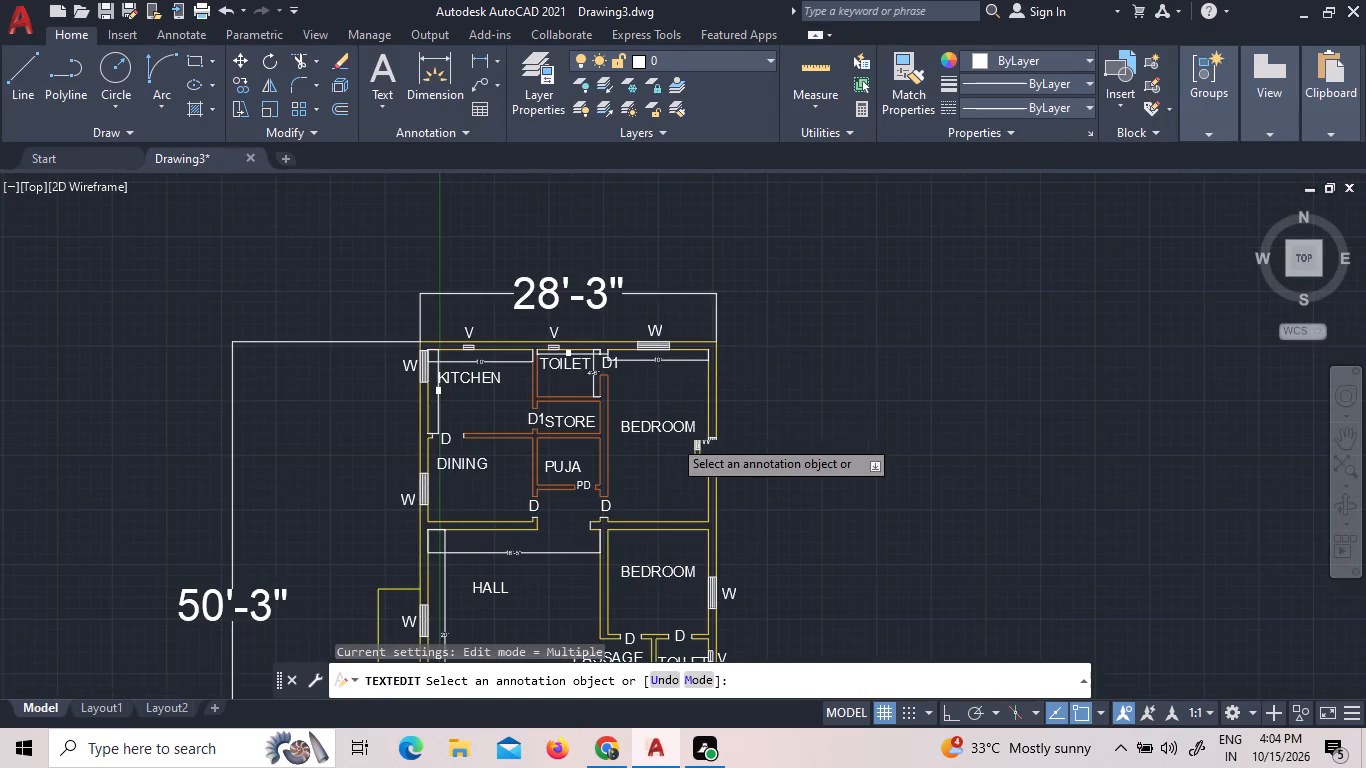
scroll(672, 492, "up", 2)
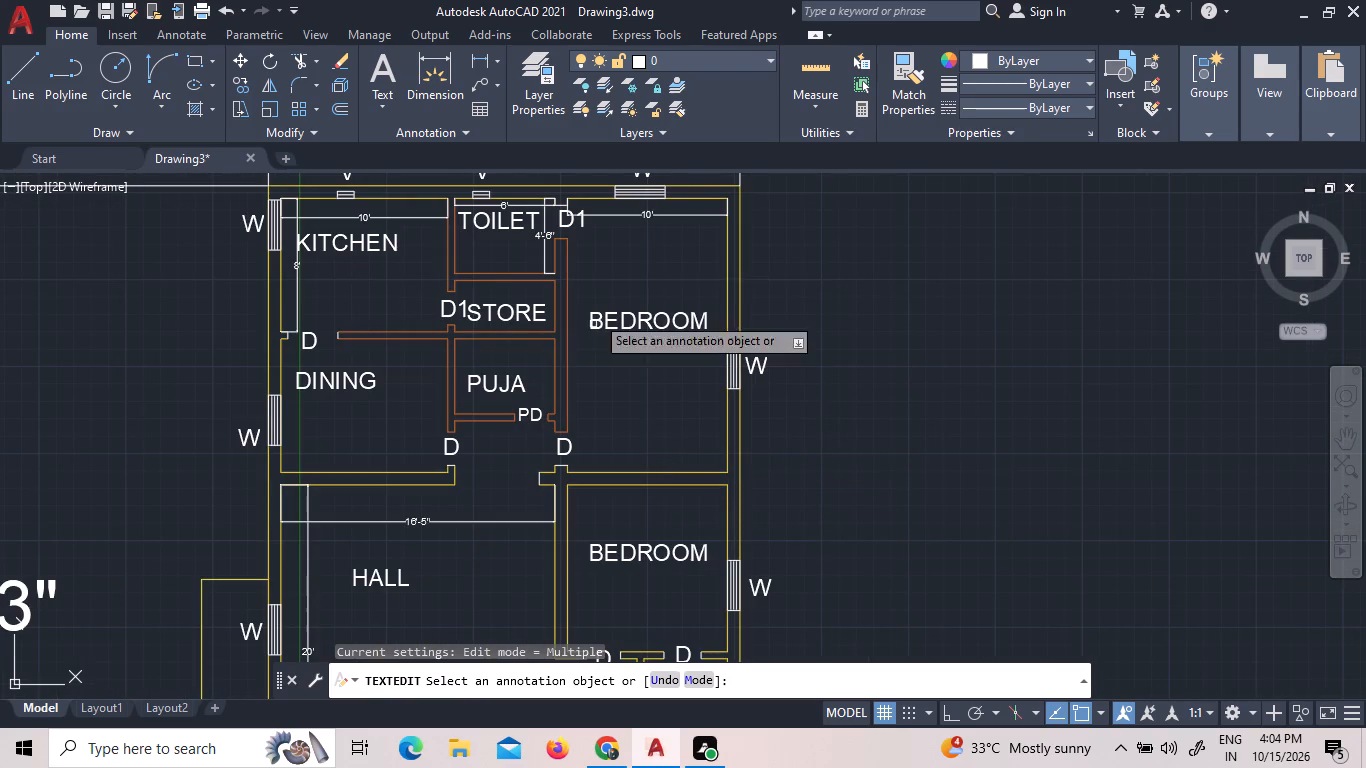
double_click(489, 57)
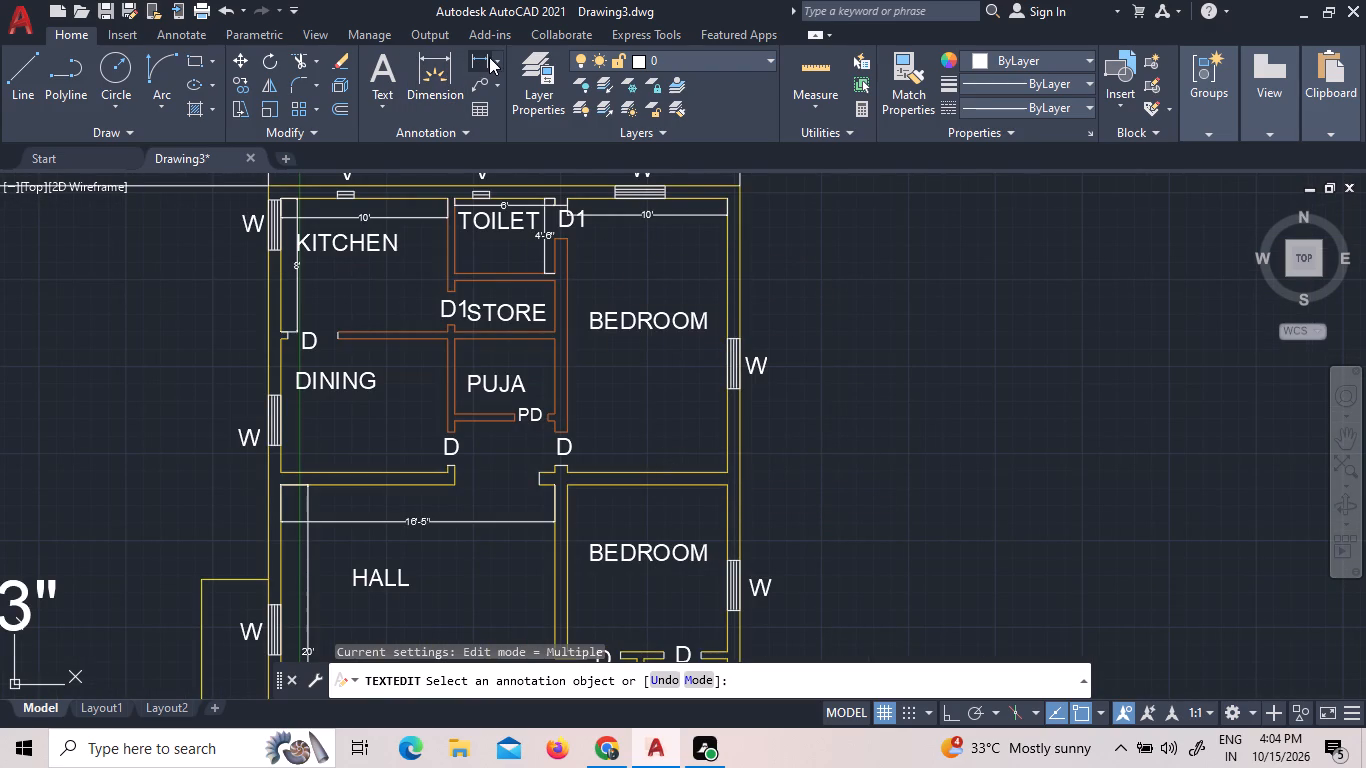
left_click(724, 199)
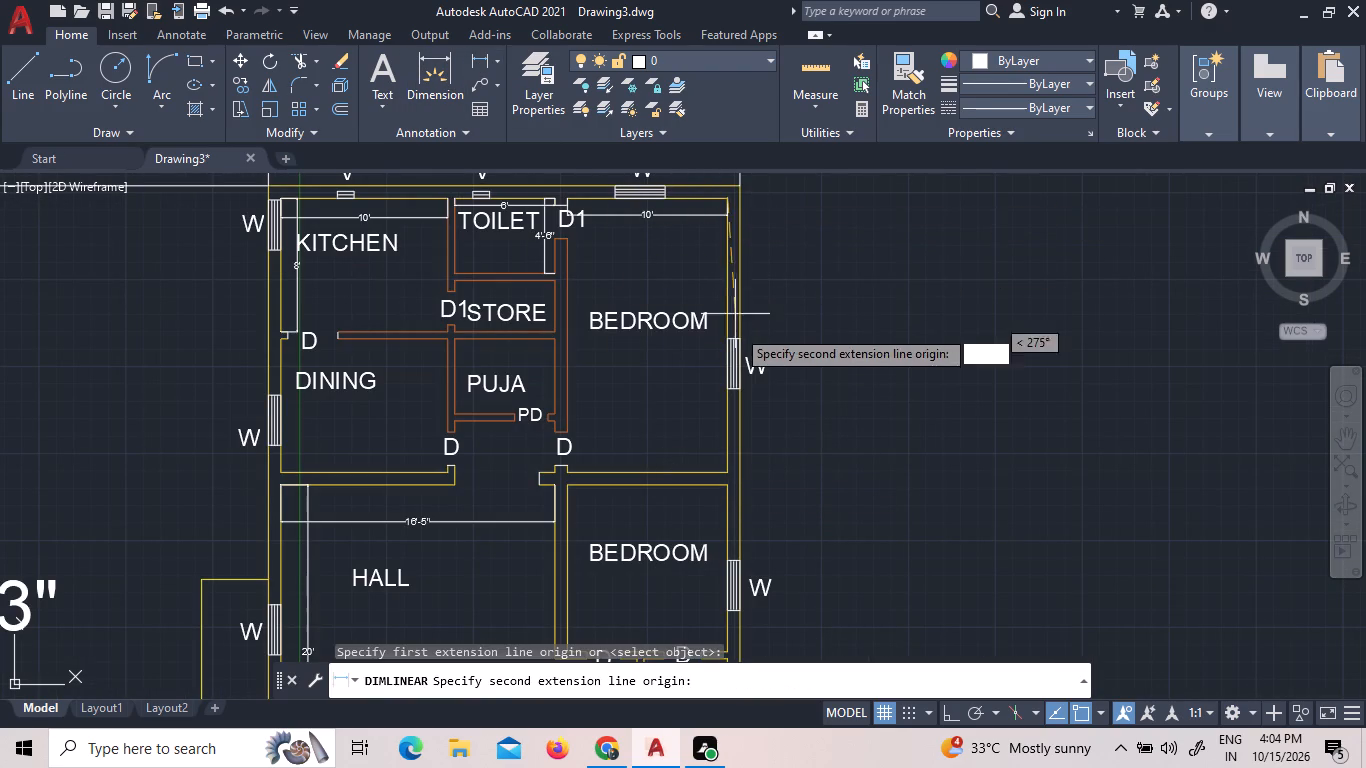
double_click(725, 469)
left_click(711, 466)
Set the text height of the rear bedroom's length dimension to 5" and finish text editing.
scroll(717, 341, "up", 2)
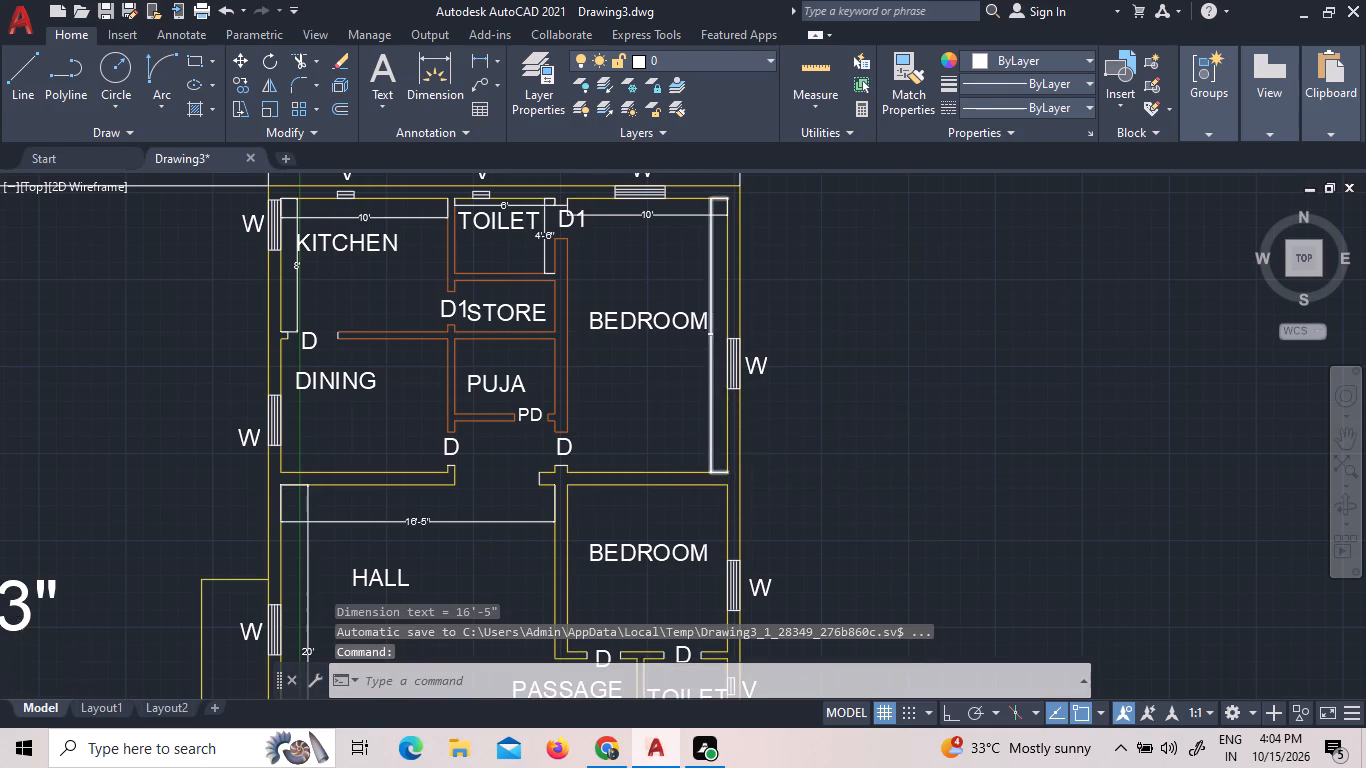
scroll(717, 336, "up", 6)
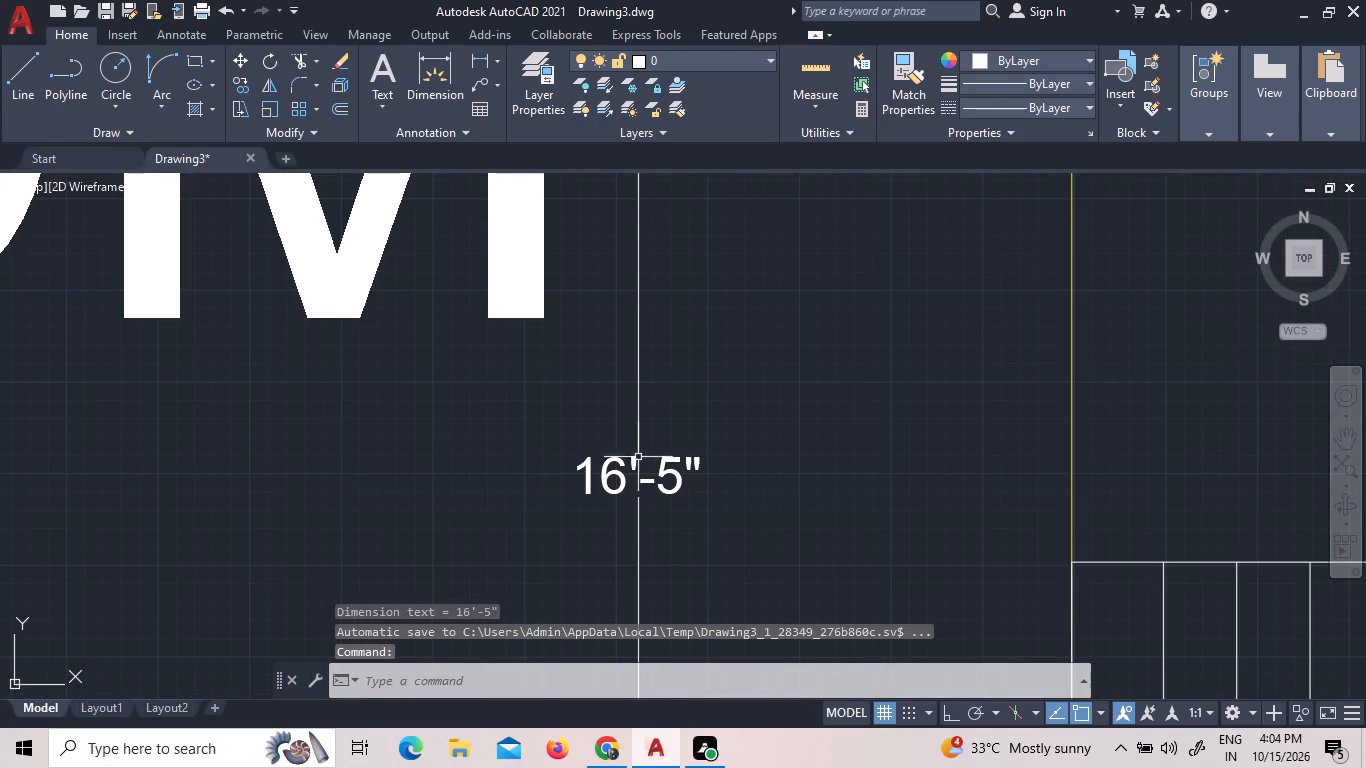
triple_click(615, 473)
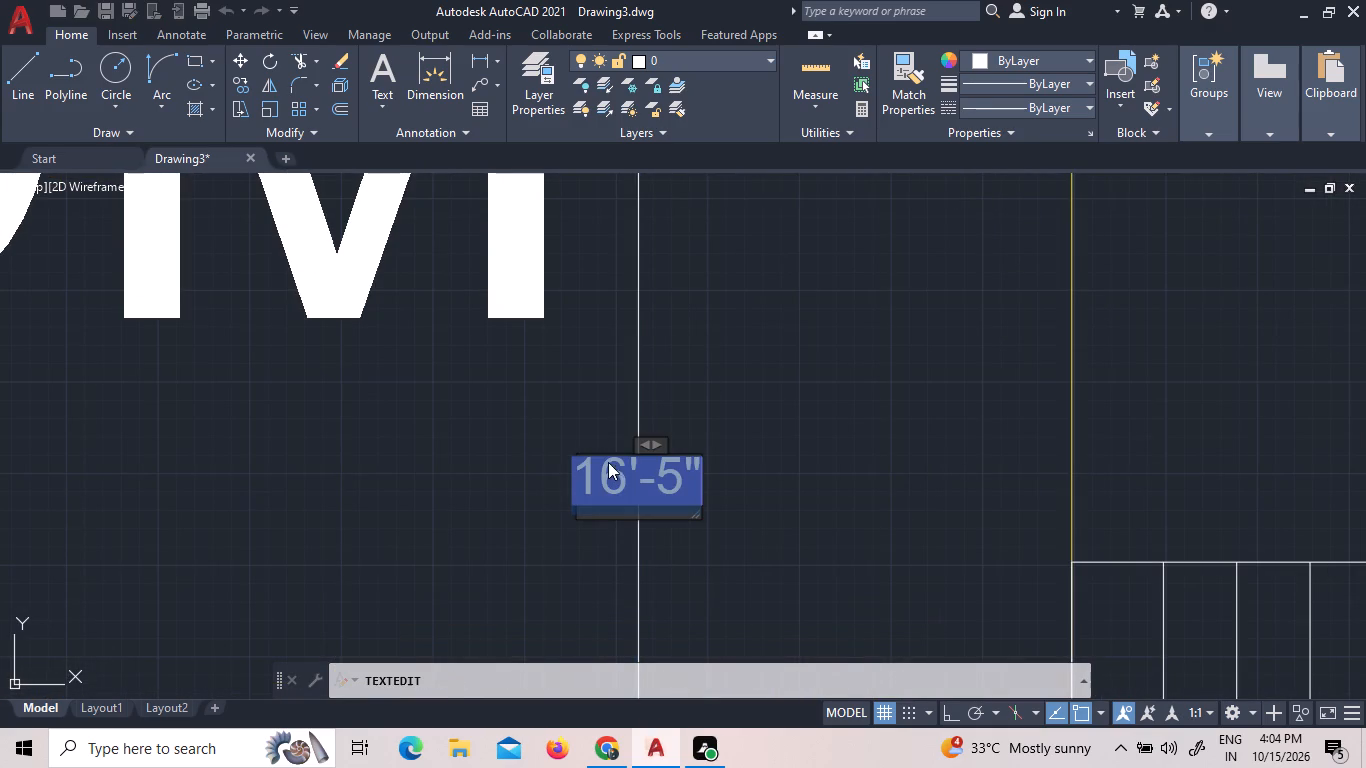
left_click(285, 87)
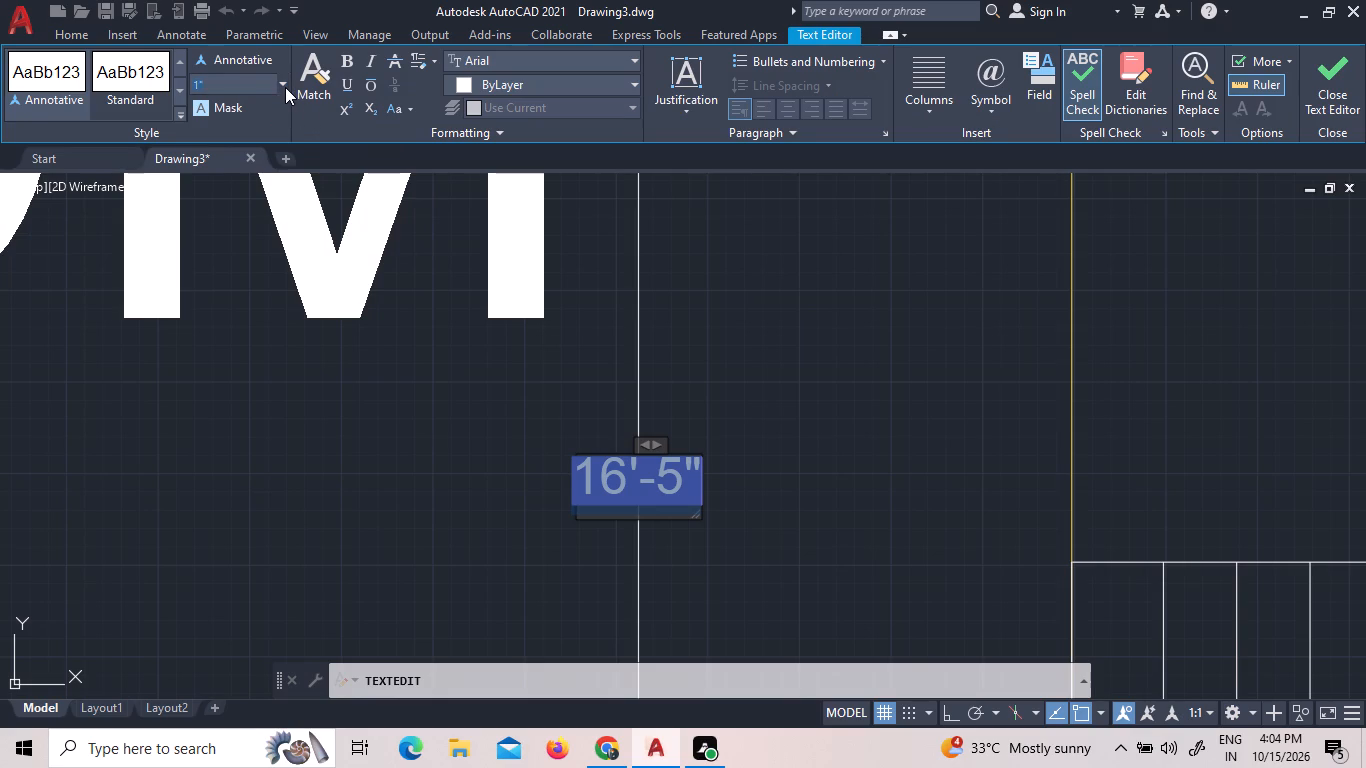
left_click(242, 104)
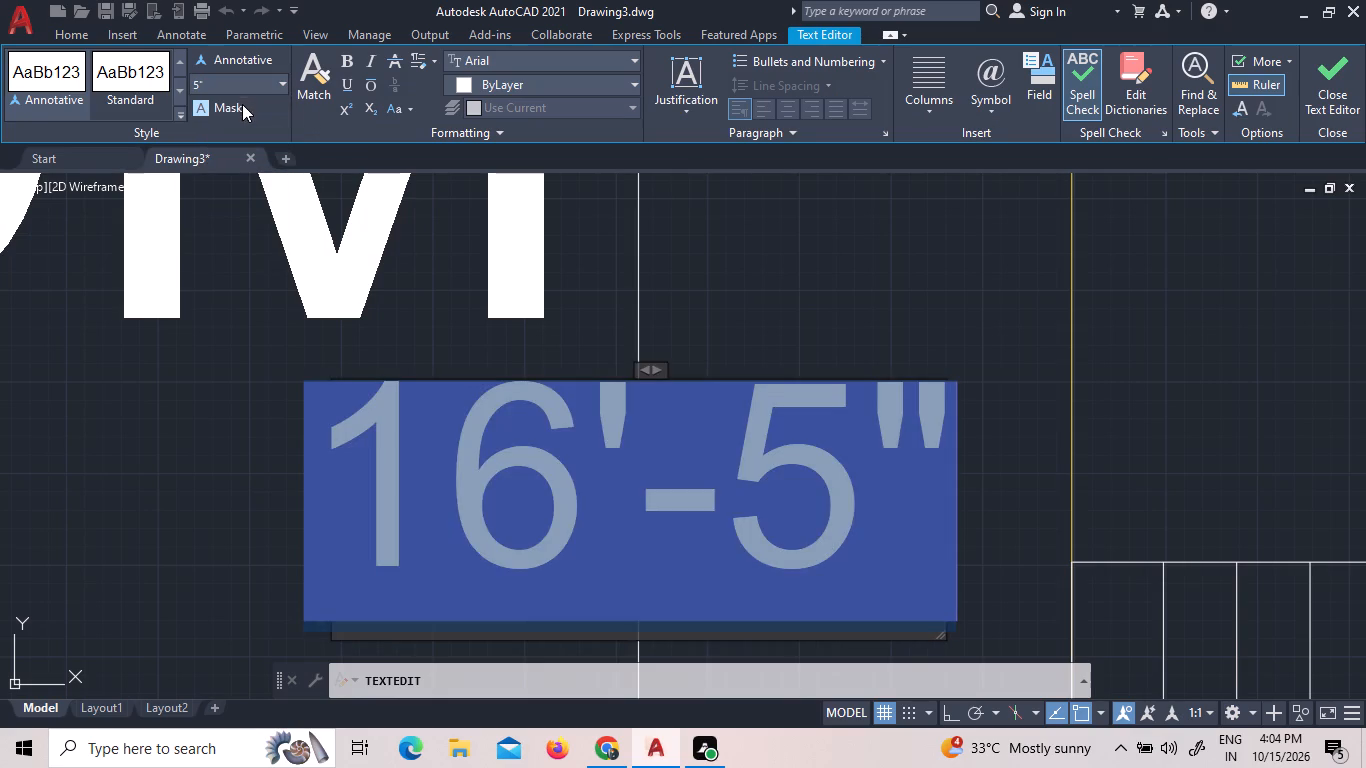
left_click(288, 340)
Dimension the middle bedroom's width along its rear wall's inner face, from the hall-side wall to the outer side wall, with the line just inside.
scroll(329, 380, "down", 4)
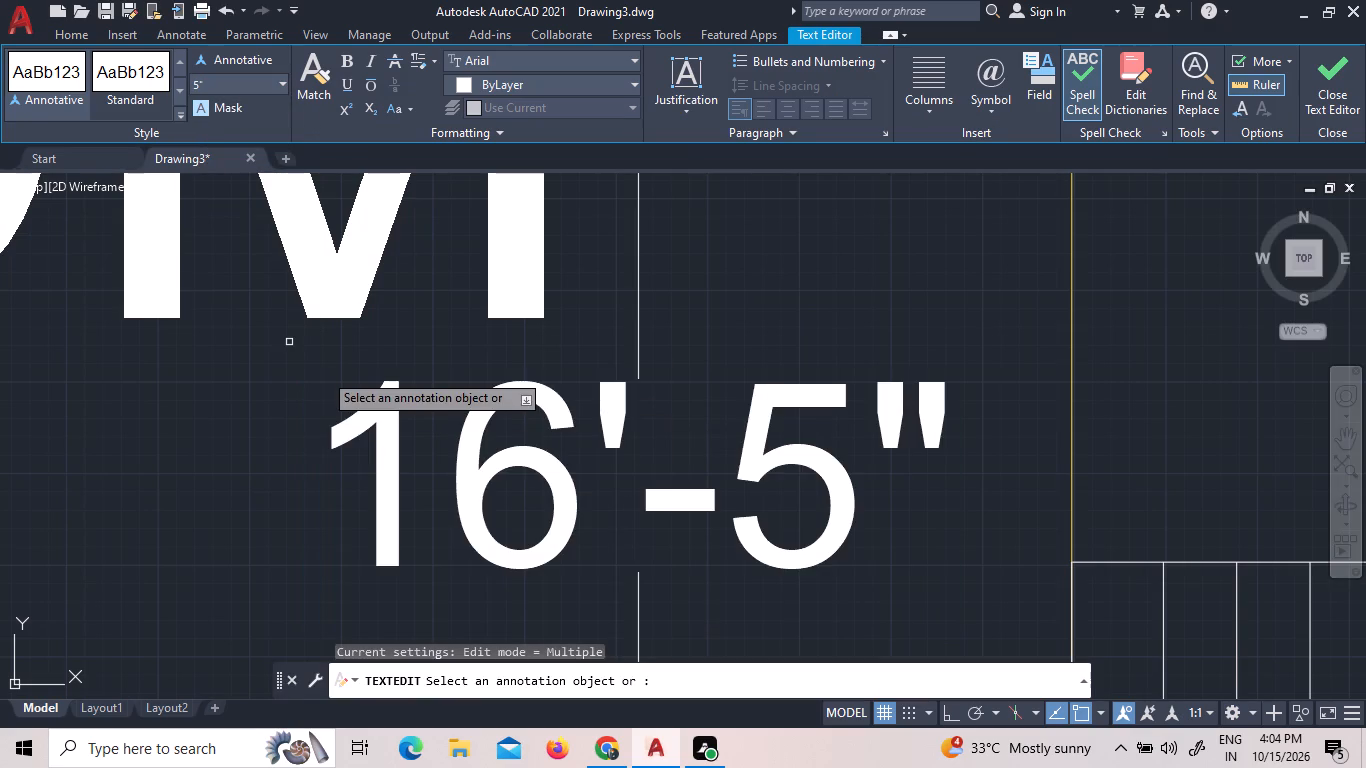
scroll(359, 424, "down", 4)
scroll(579, 463, "down", 5)
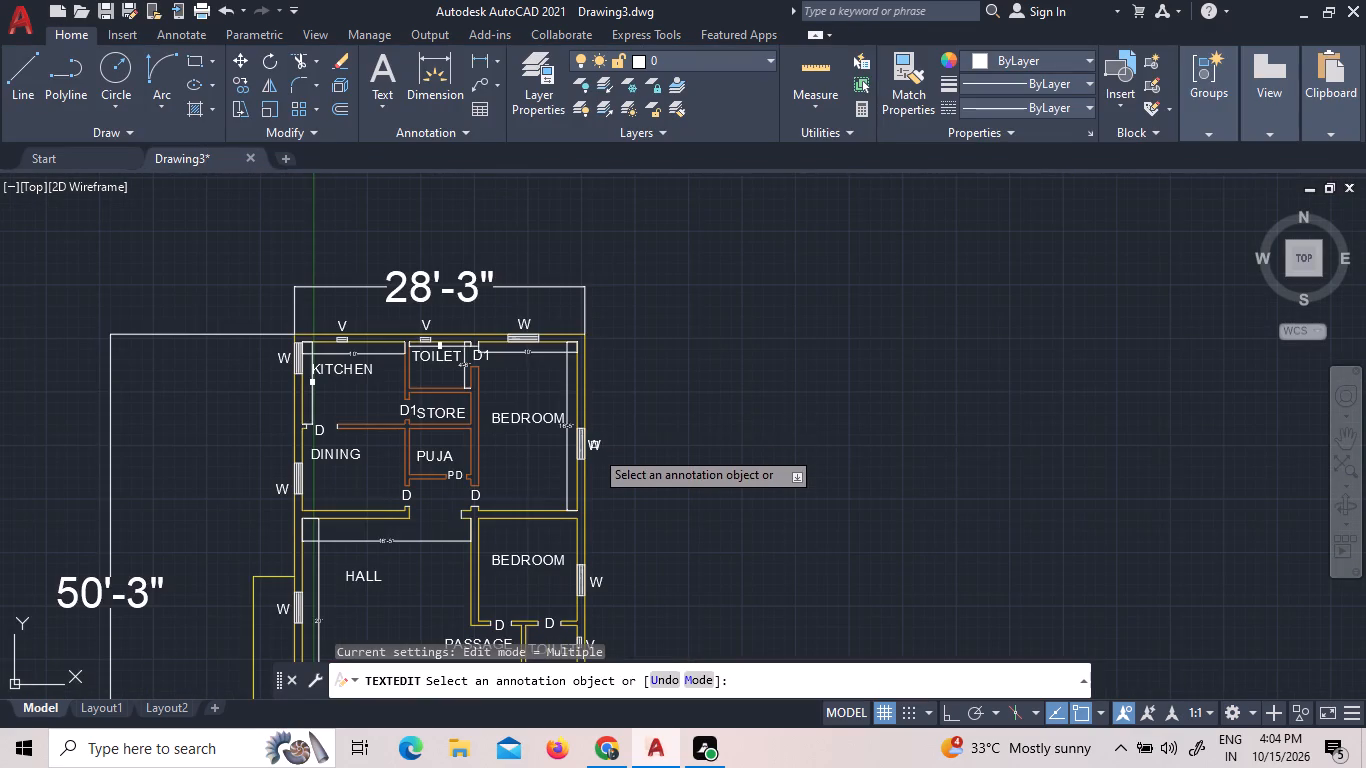
scroll(592, 454, "down", 2)
scroll(575, 546, "up", 4)
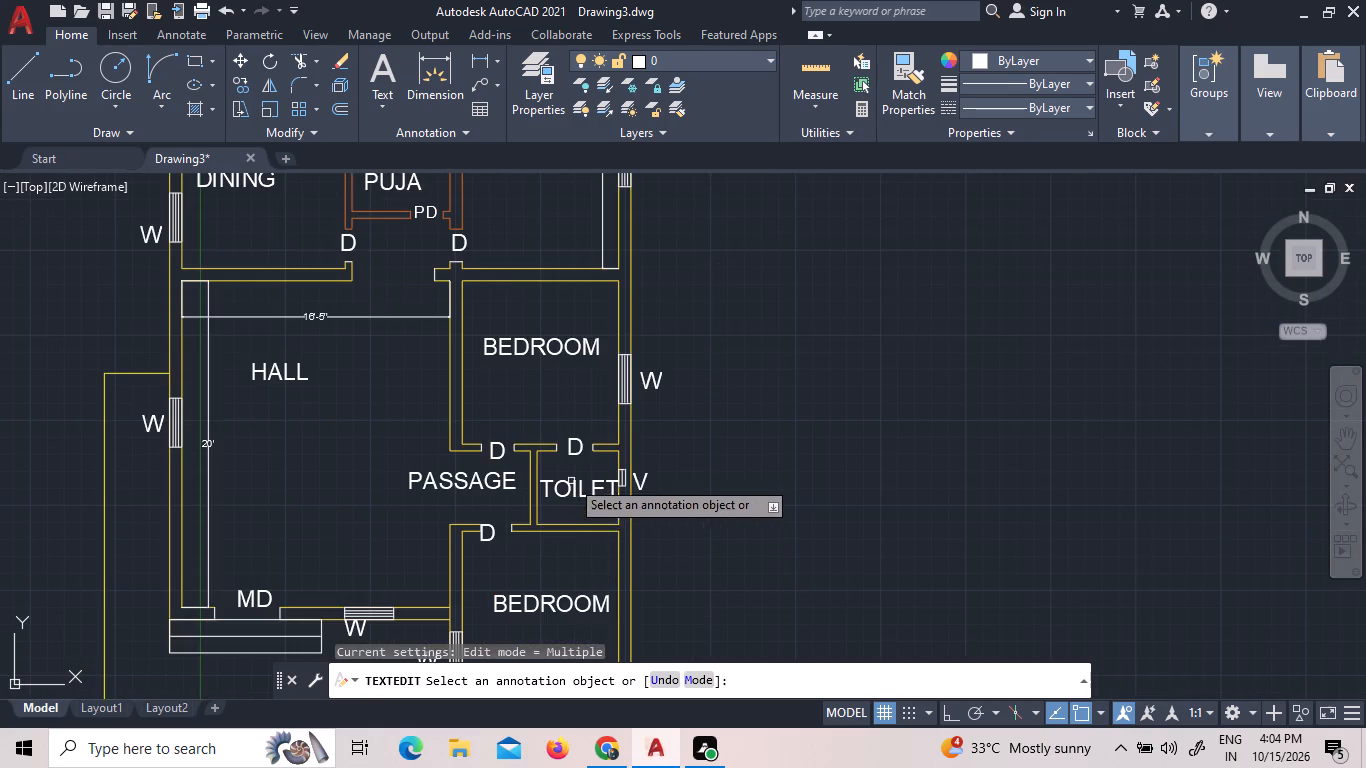
left_click(480, 55)
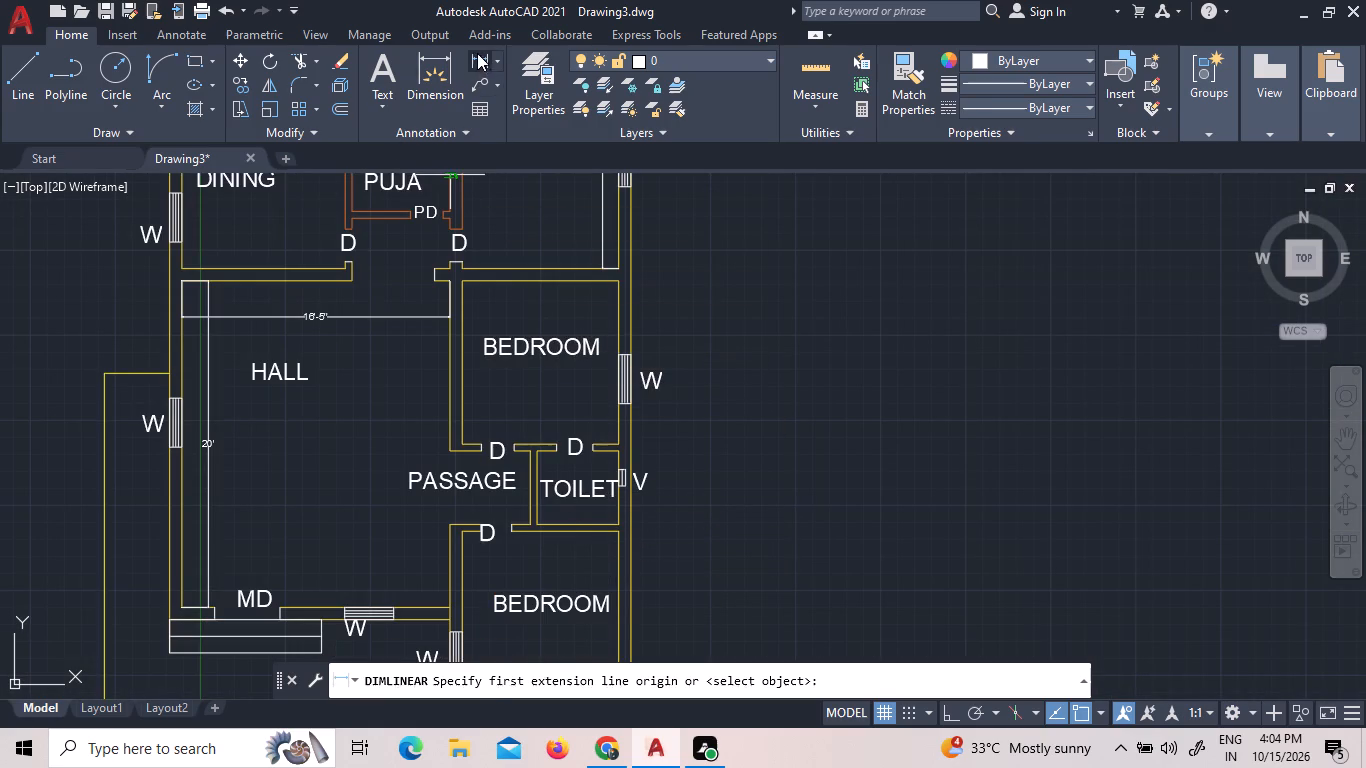
left_click(434, 51)
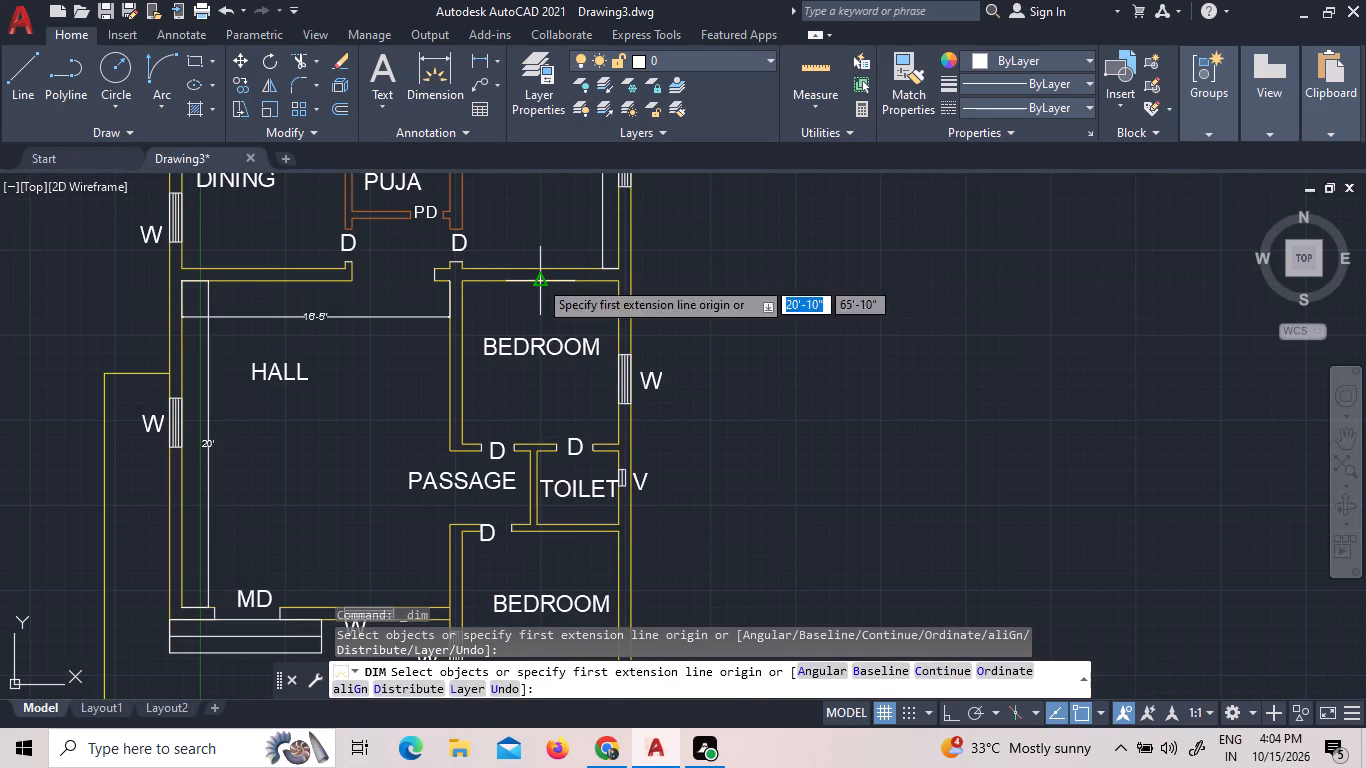
double_click(423, 67)
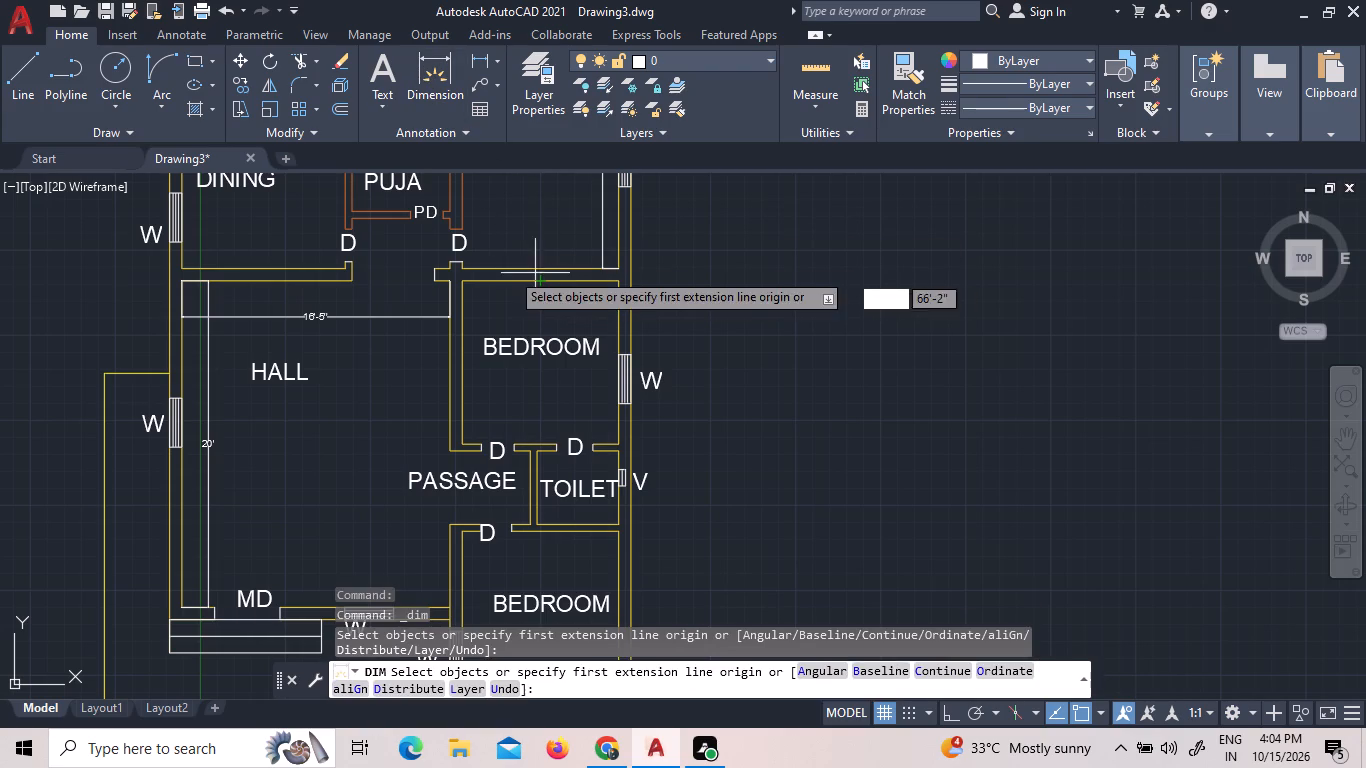
left_click(466, 281)
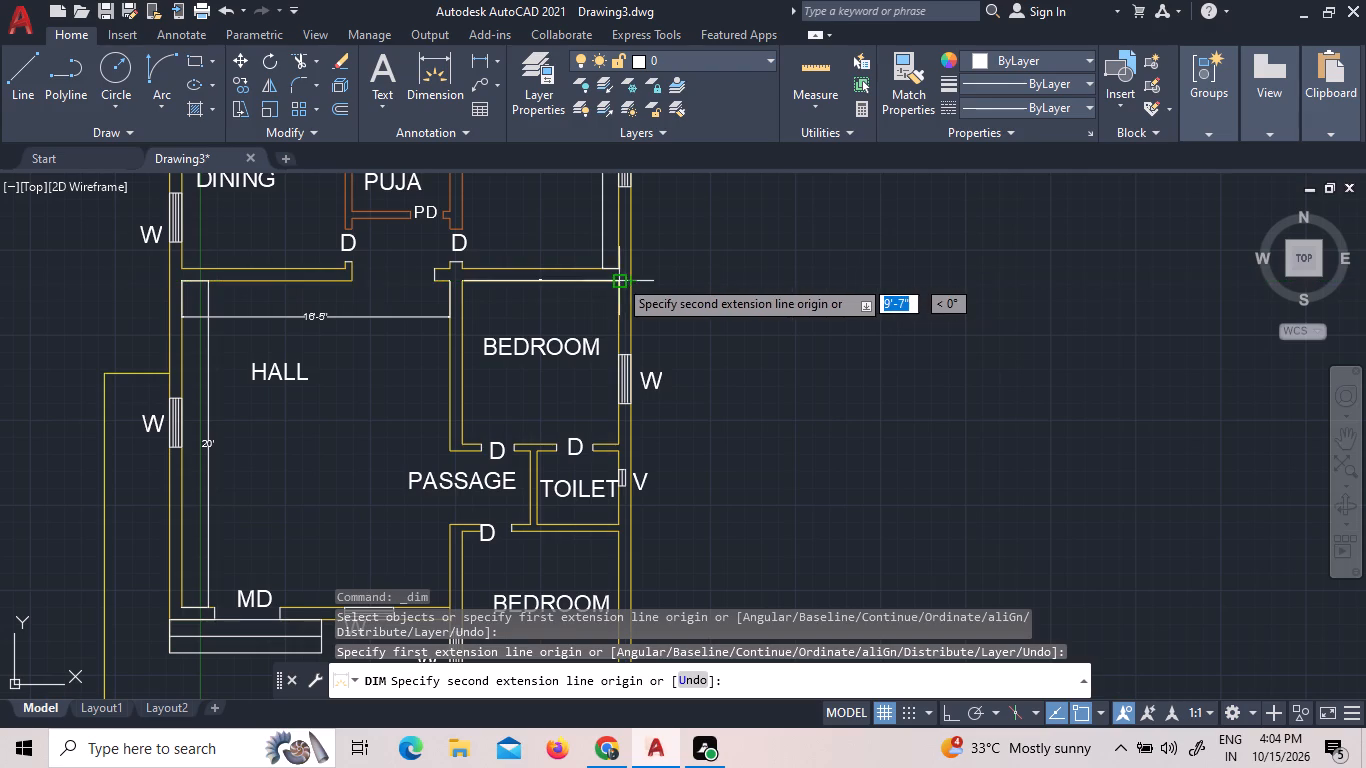
scroll(625, 282, "up", 1)
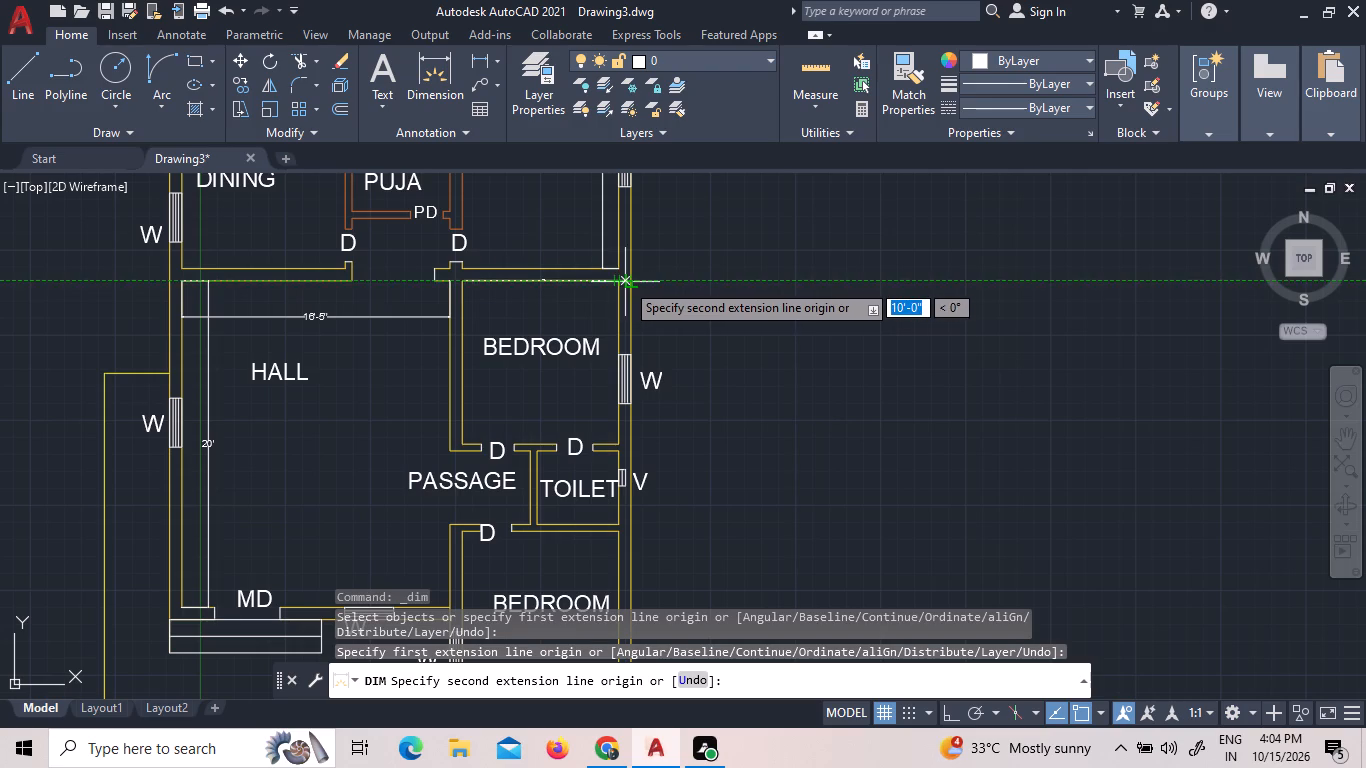
scroll(625, 282, "up", 2)
left_click(609, 282)
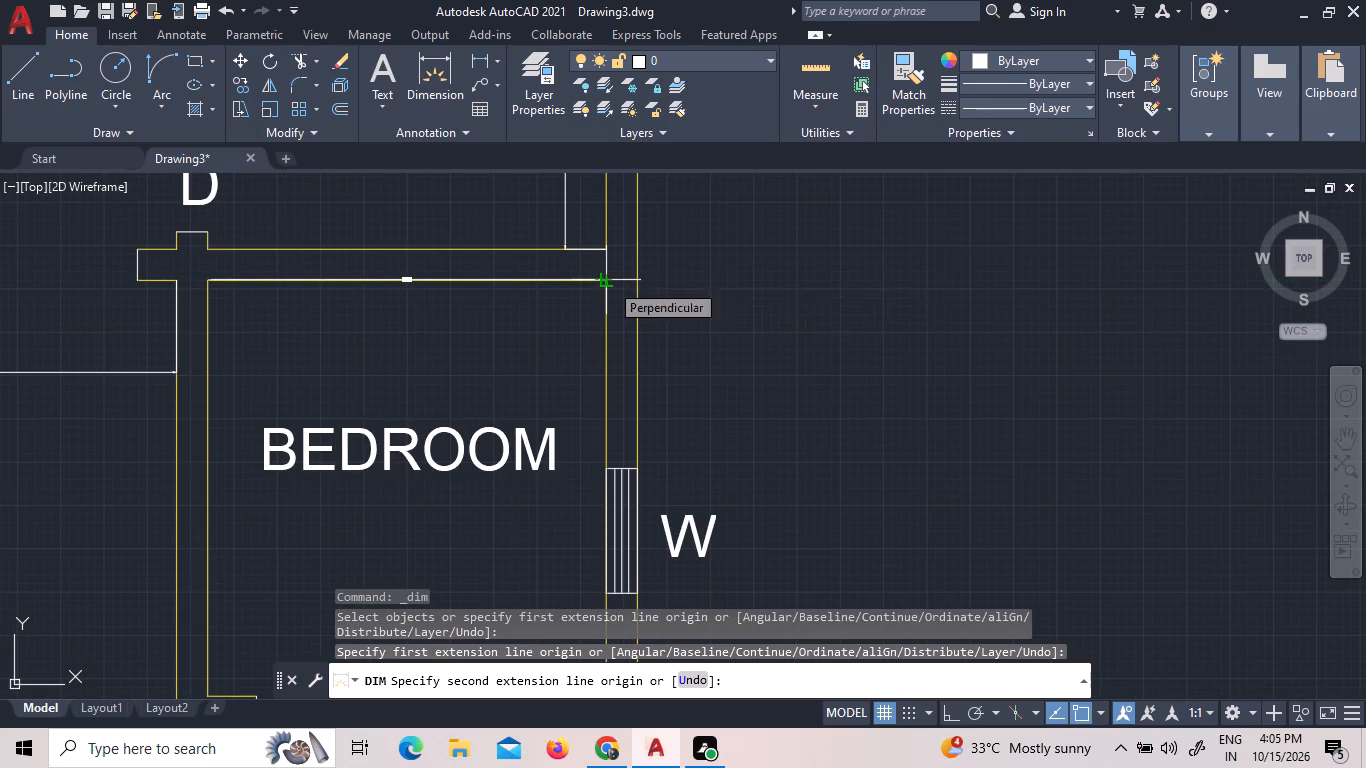
double_click(599, 307)
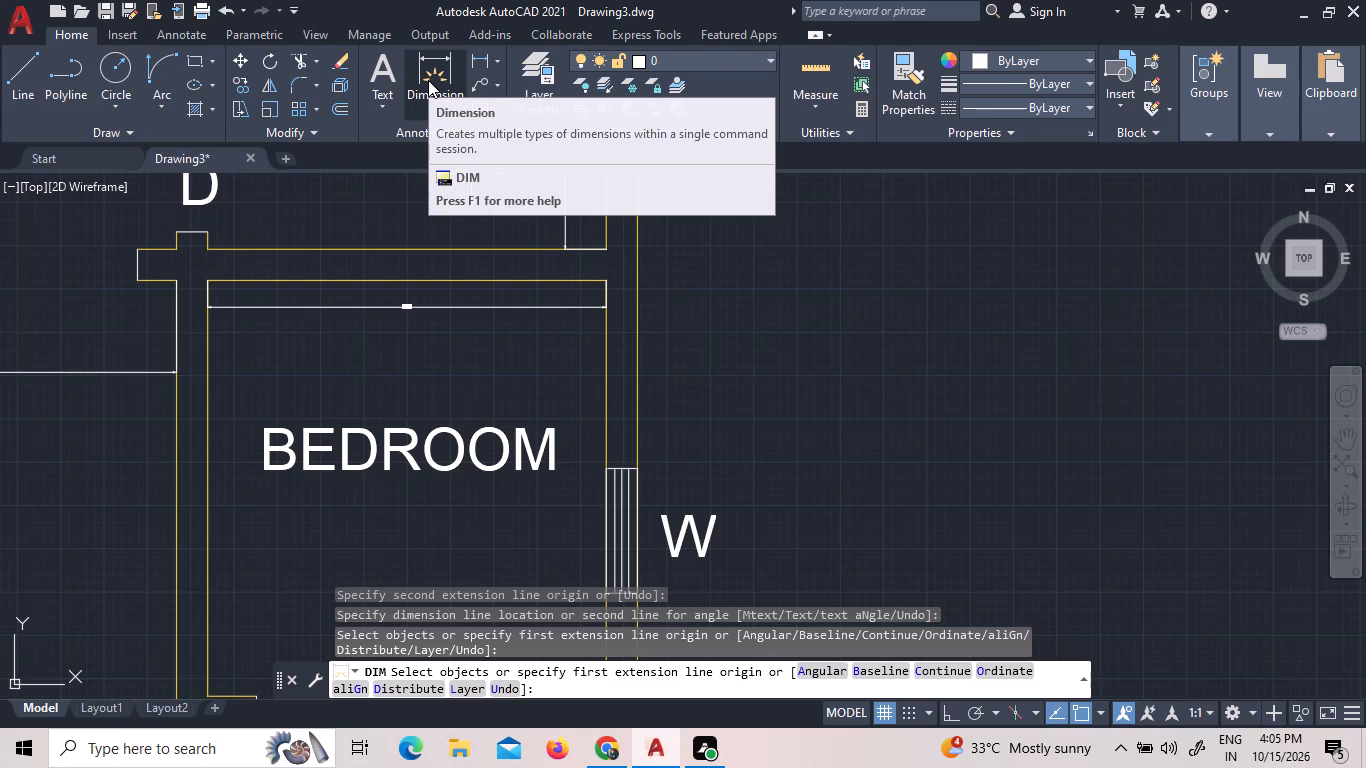
Dimension the middle bedroom's length along the outer side wall, from its rear wall to the toilet wall, with the line just inside the room.
left_click(447, 65)
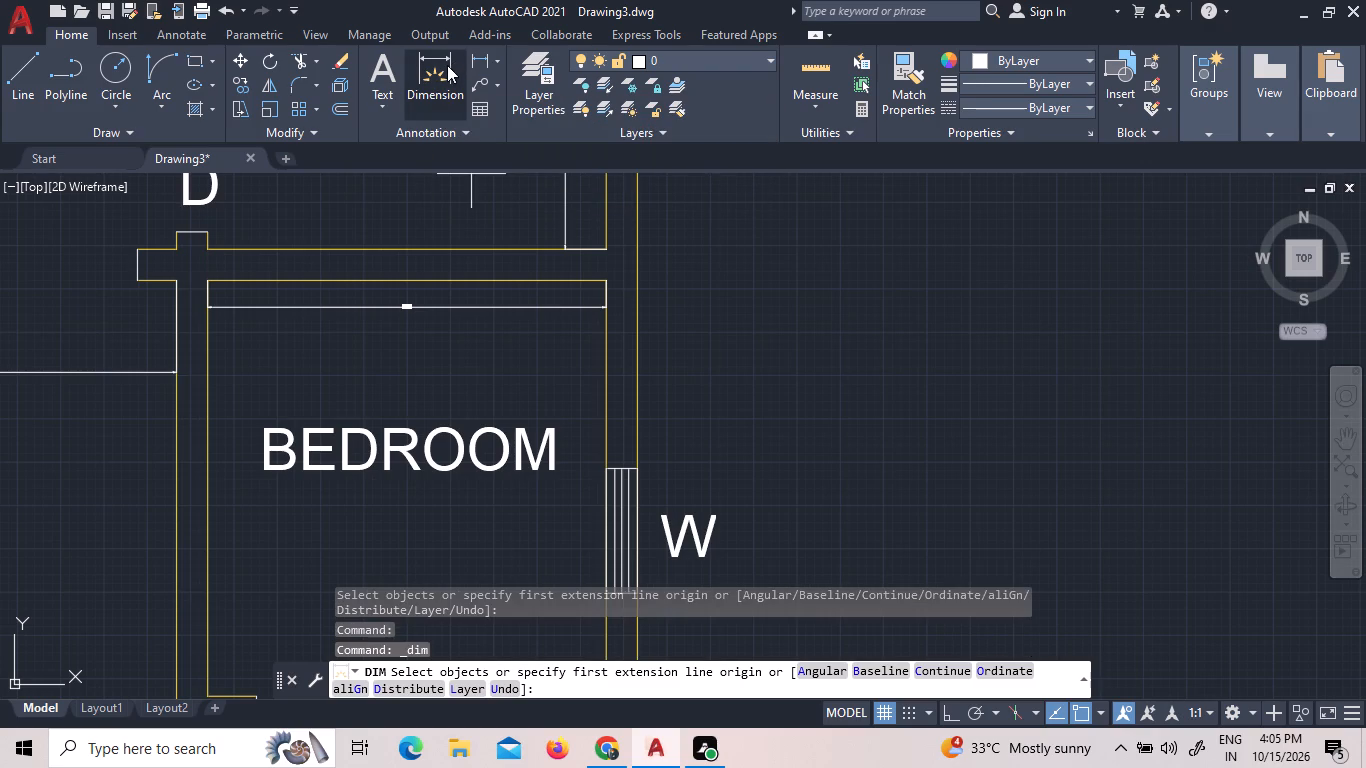
left_click(611, 278)
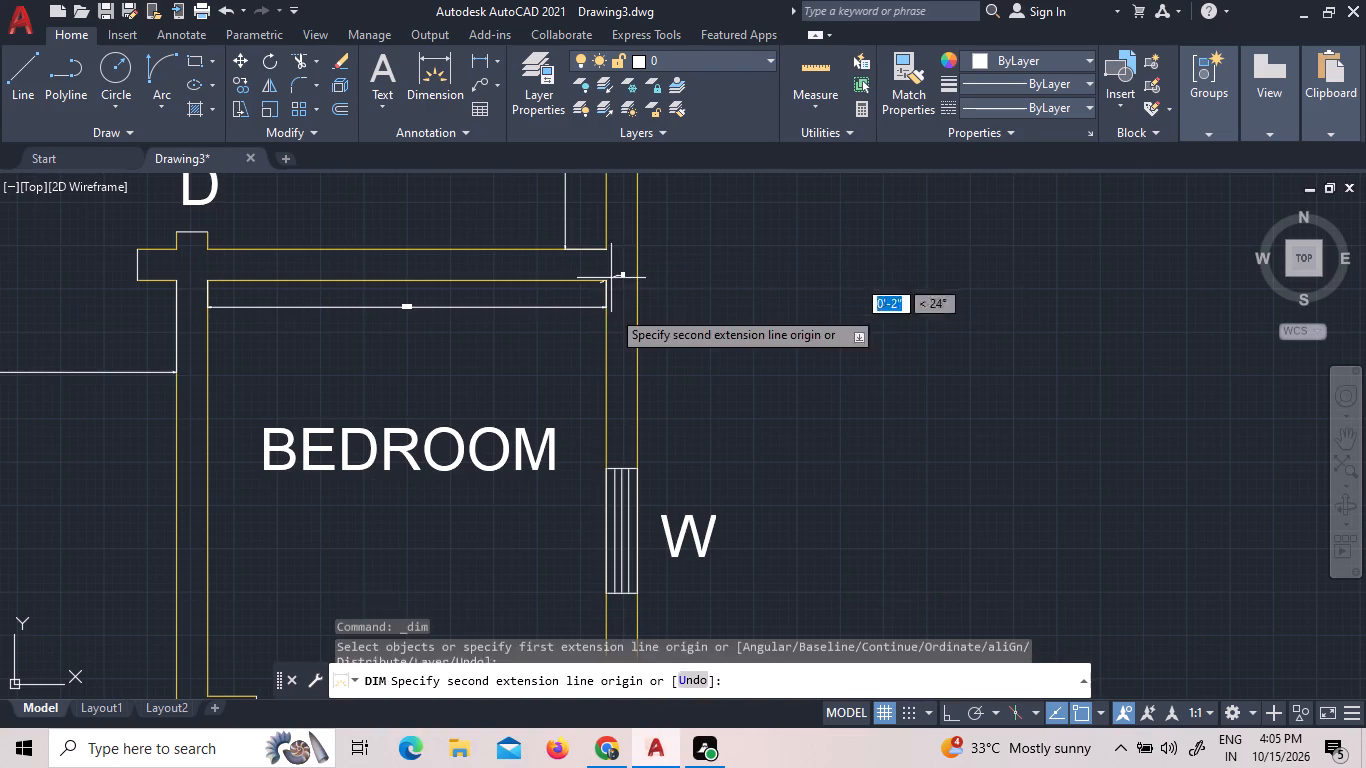
scroll(605, 336, "down", 4)
scroll(615, 466, "up", 3)
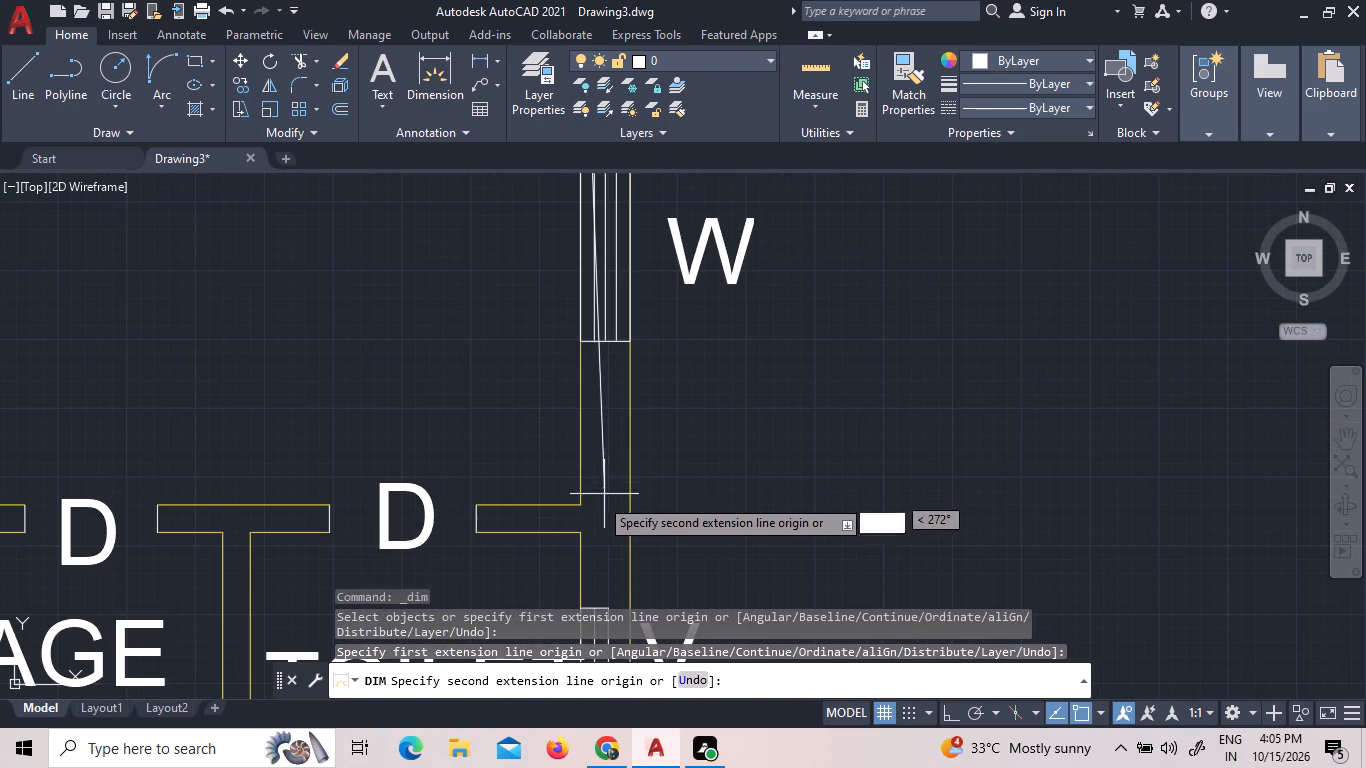
left_click(580, 502)
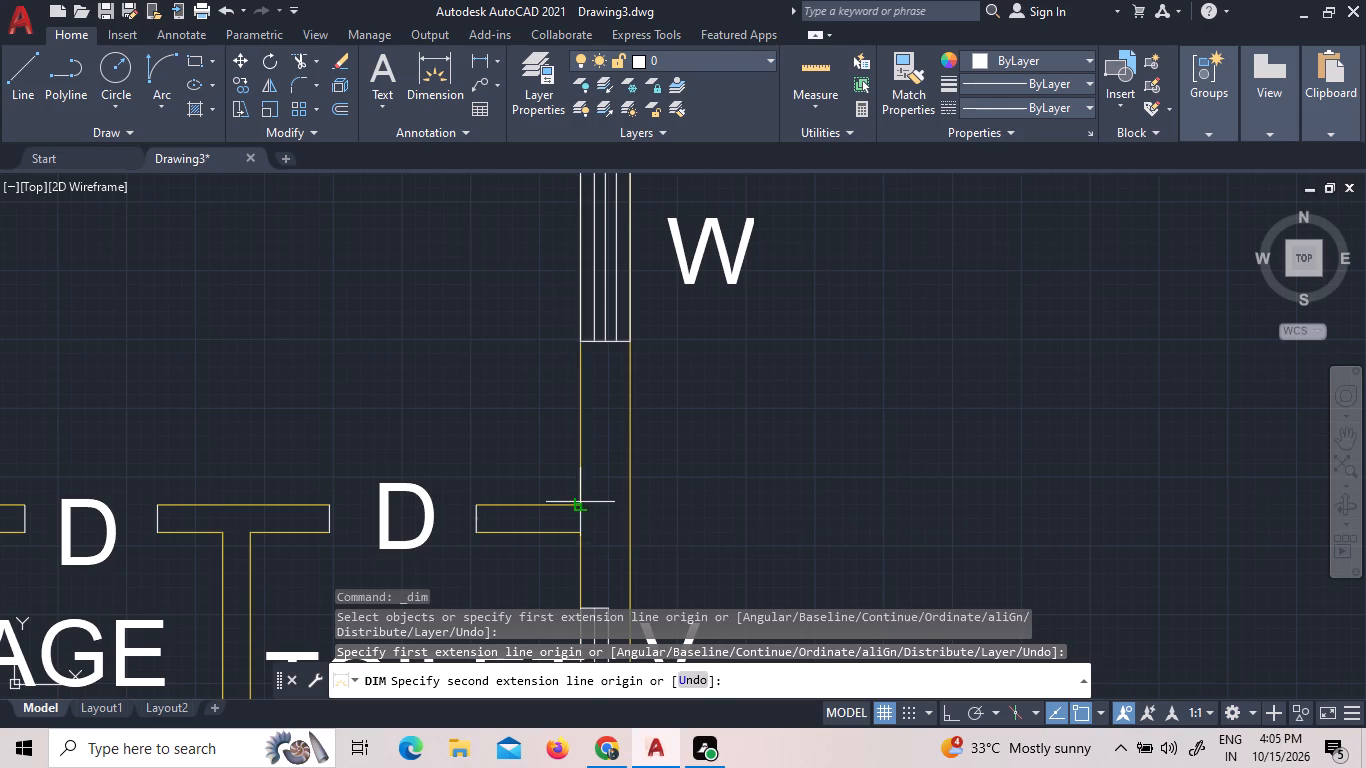
left_click(525, 496)
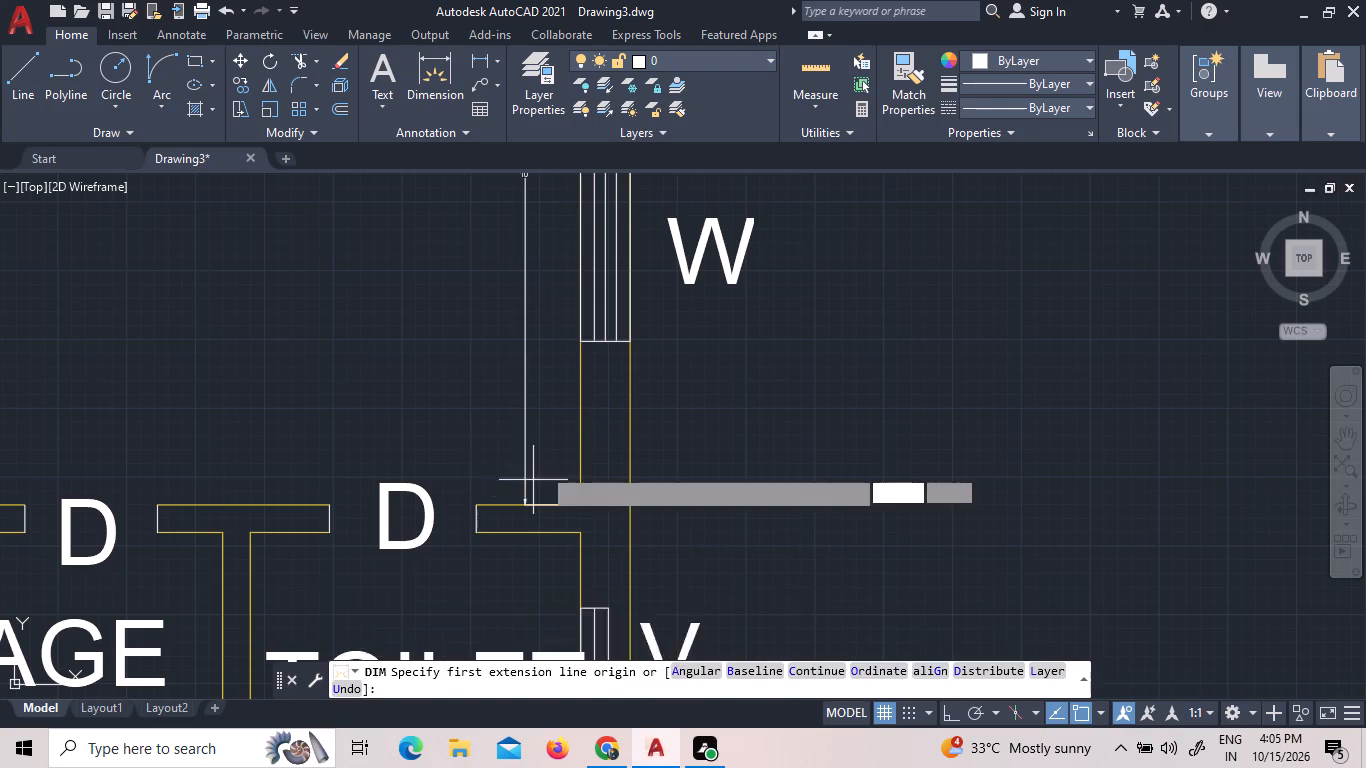
Set the text height of the middle bedroom's length dimension to 5".
scroll(544, 463, "down", 1)
scroll(530, 289, "up", 3)
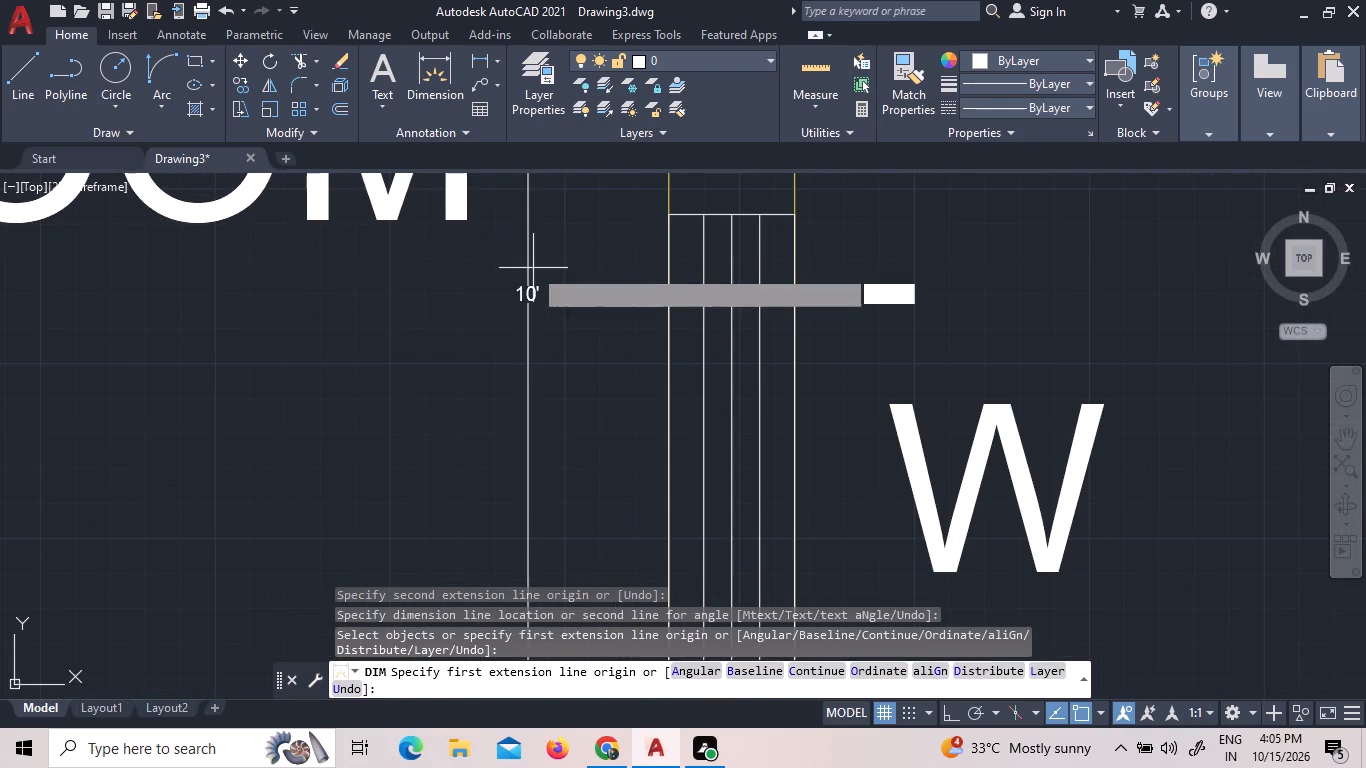
scroll(533, 268, "up", 2)
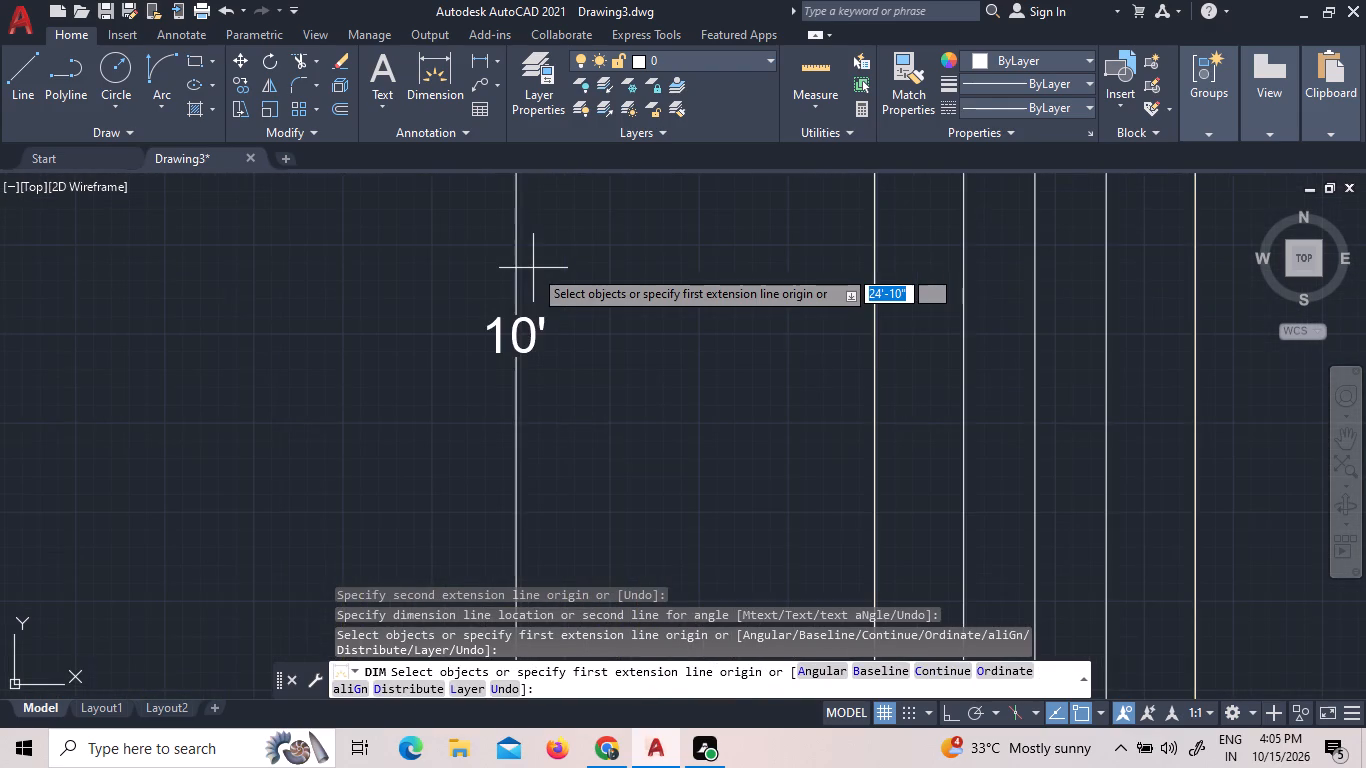
left_click(516, 333)
right_click(511, 330)
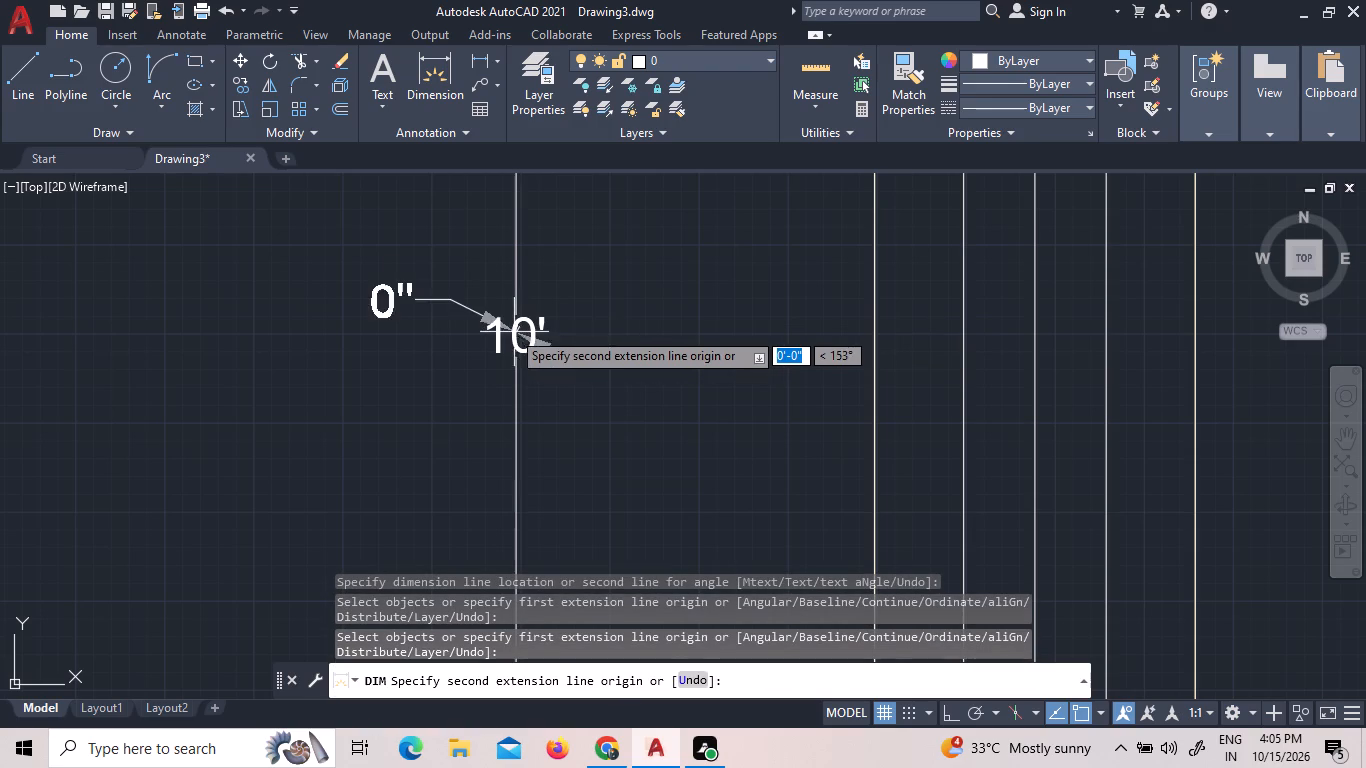
left_click(516, 333)
triple_click(516, 333)
left_click(515, 332)
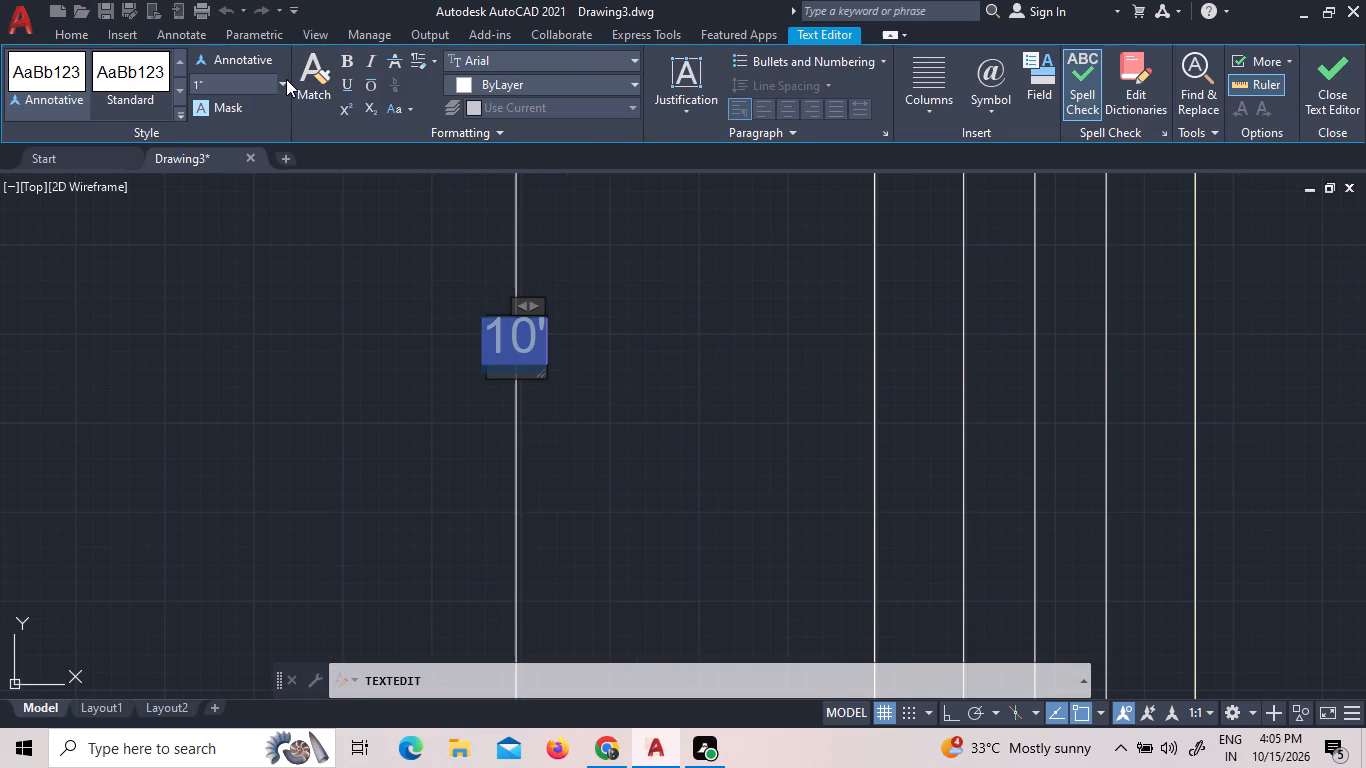
left_click(286, 79)
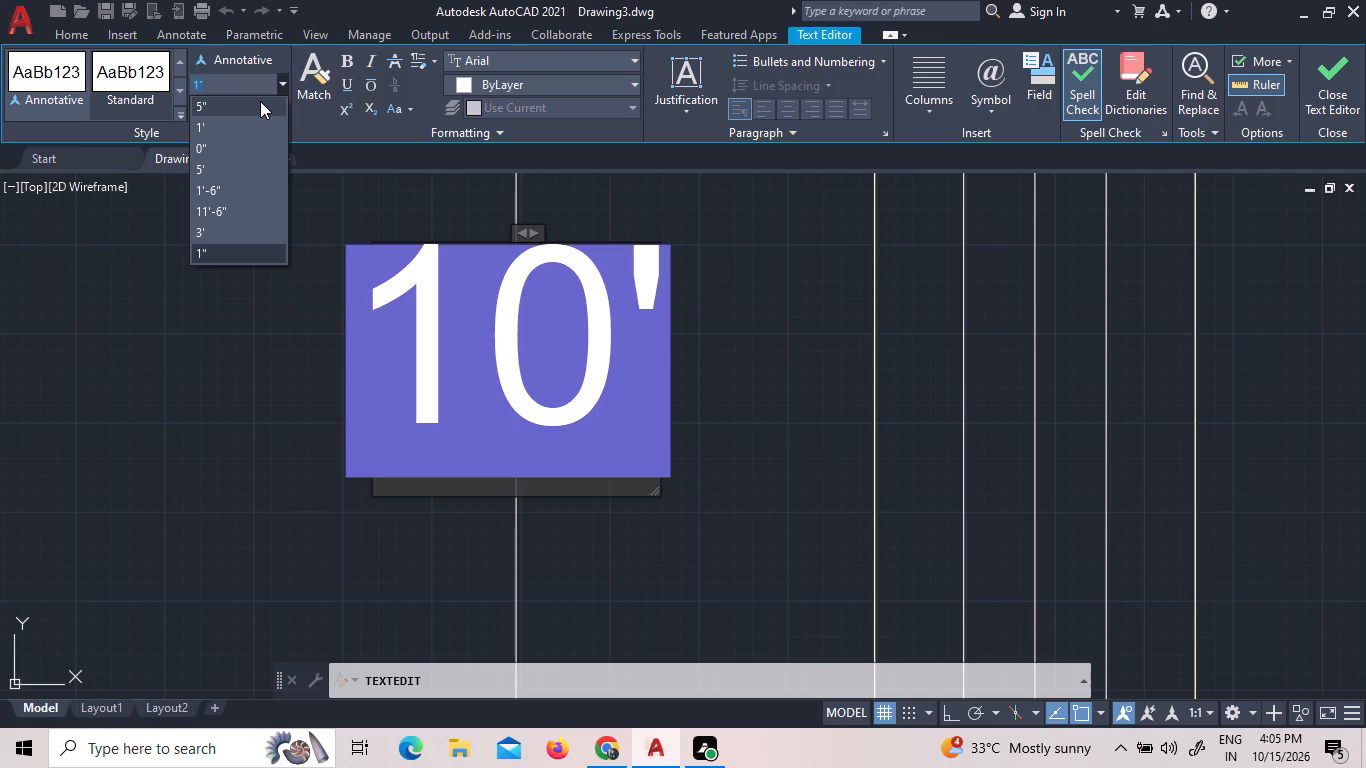
left_click(260, 101)
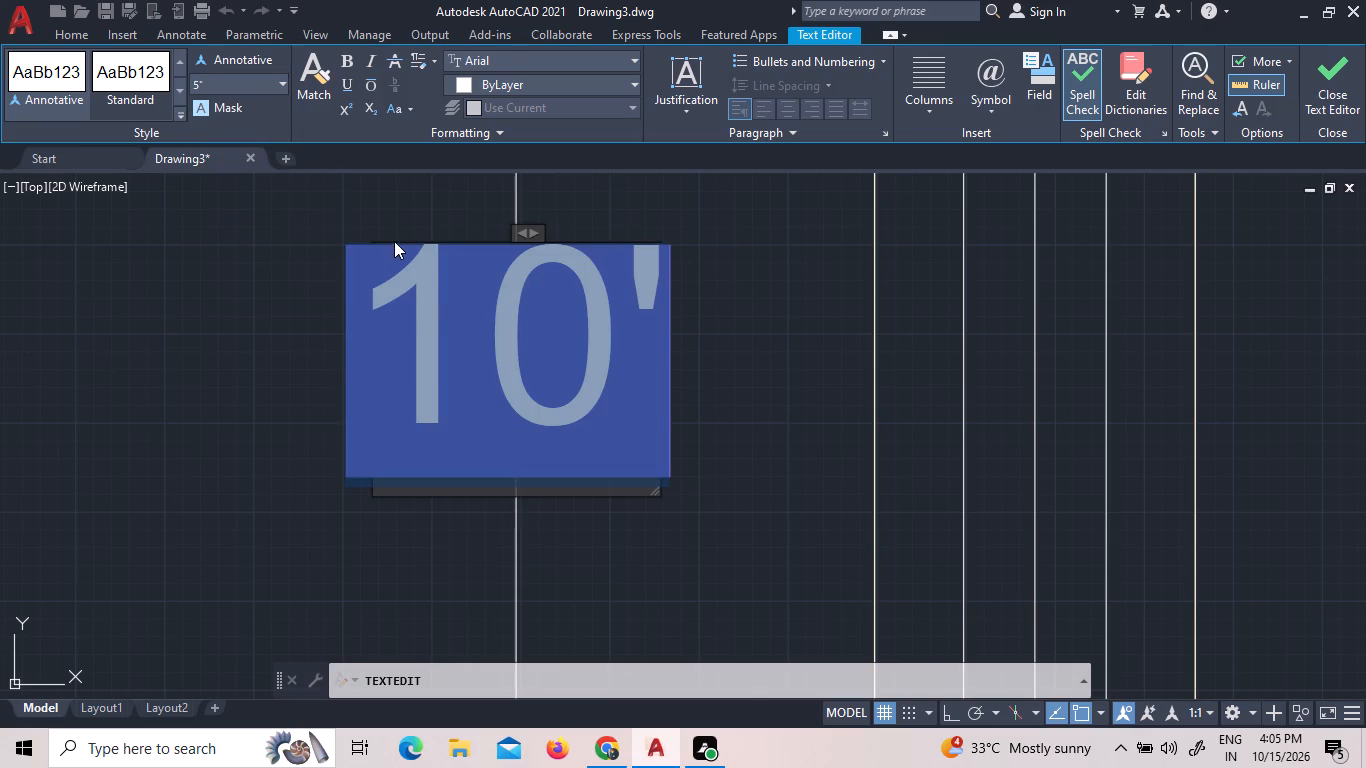
Replace the text of the middle bedroom's width dimension with 10'.
scroll(394, 241, "down", 3)
scroll(465, 297, "down", 4)
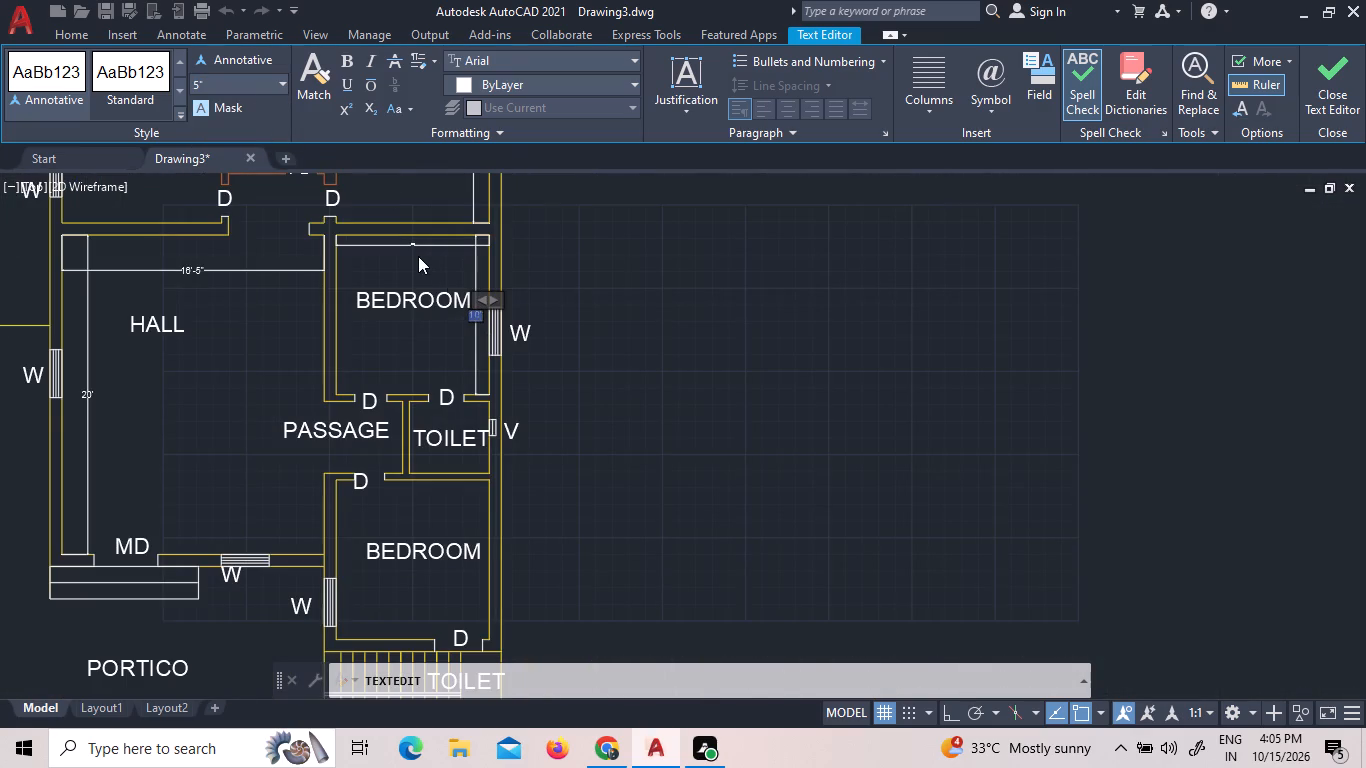
scroll(398, 240, "up", 5)
scroll(495, 285, "up", 2)
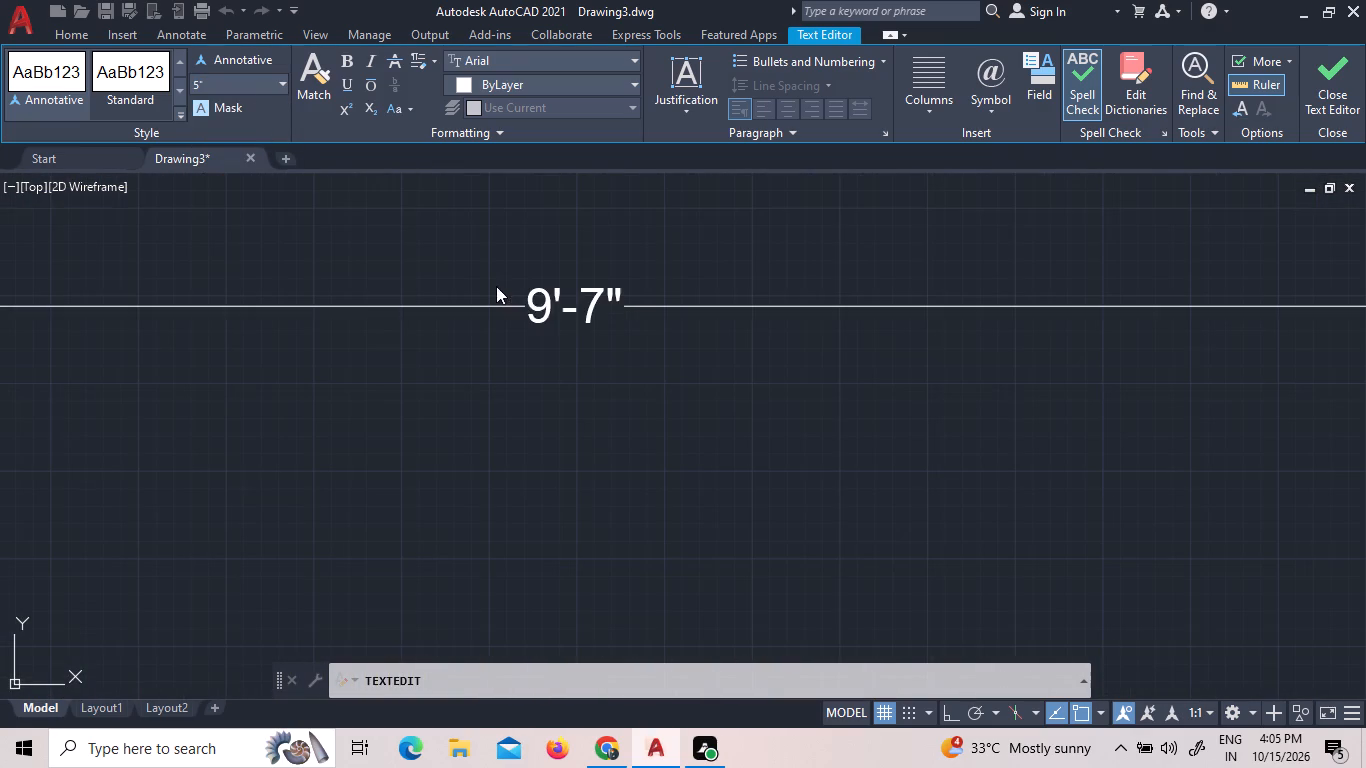
triple_click(548, 305)
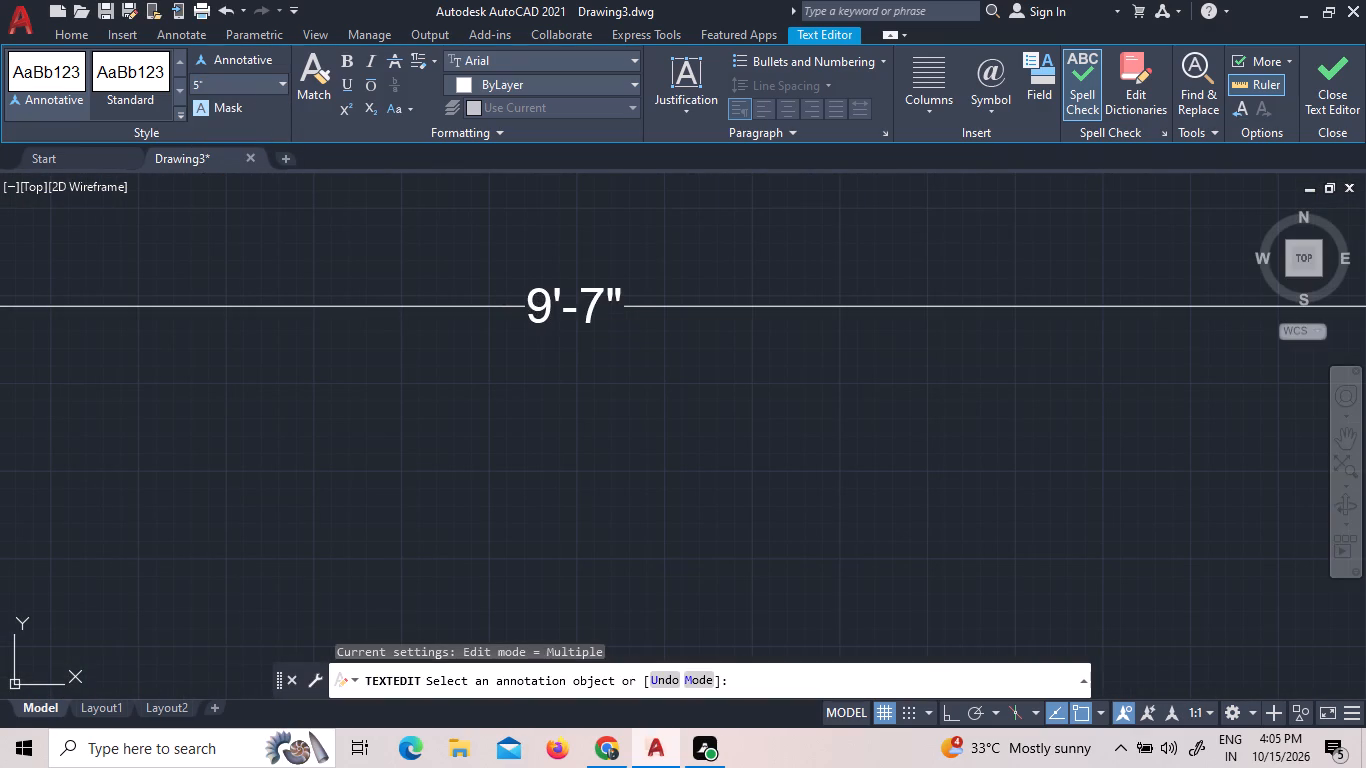
left_click(545, 299)
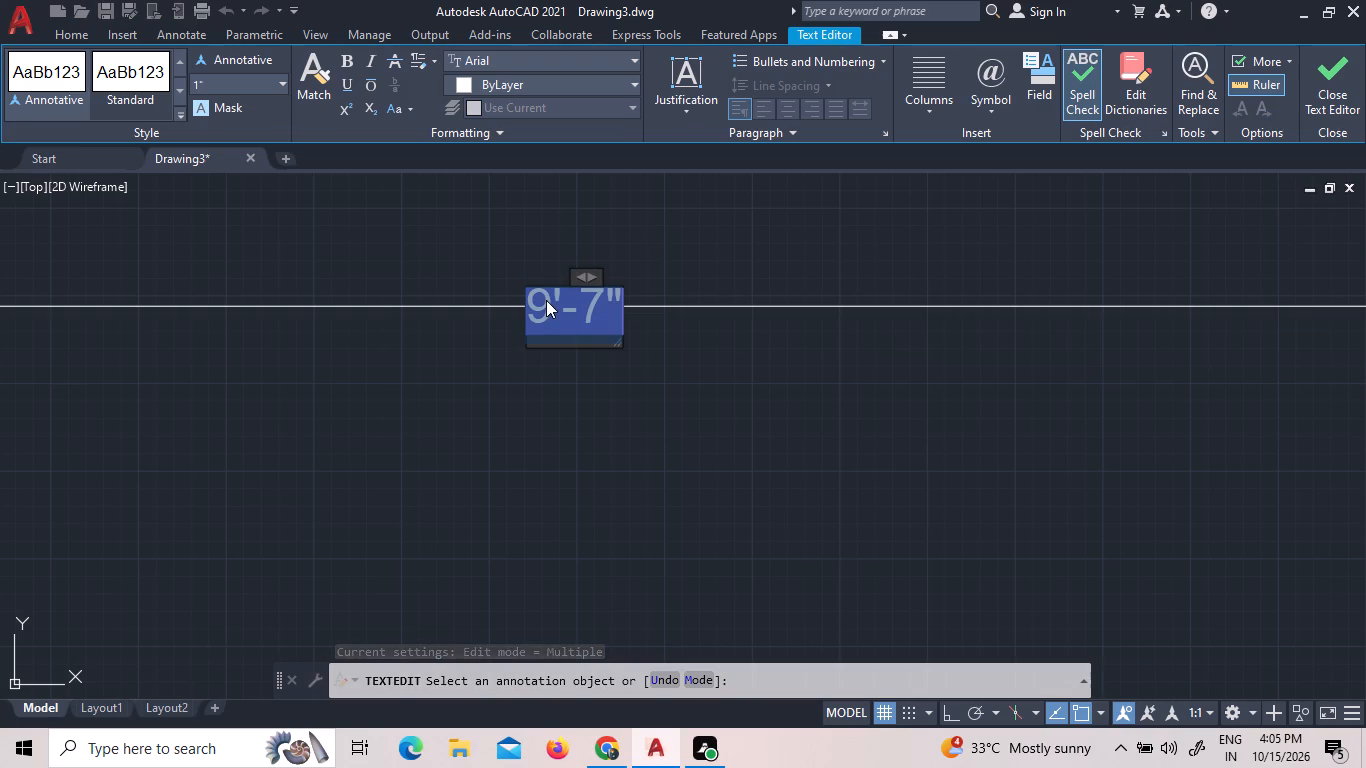
type("10'")
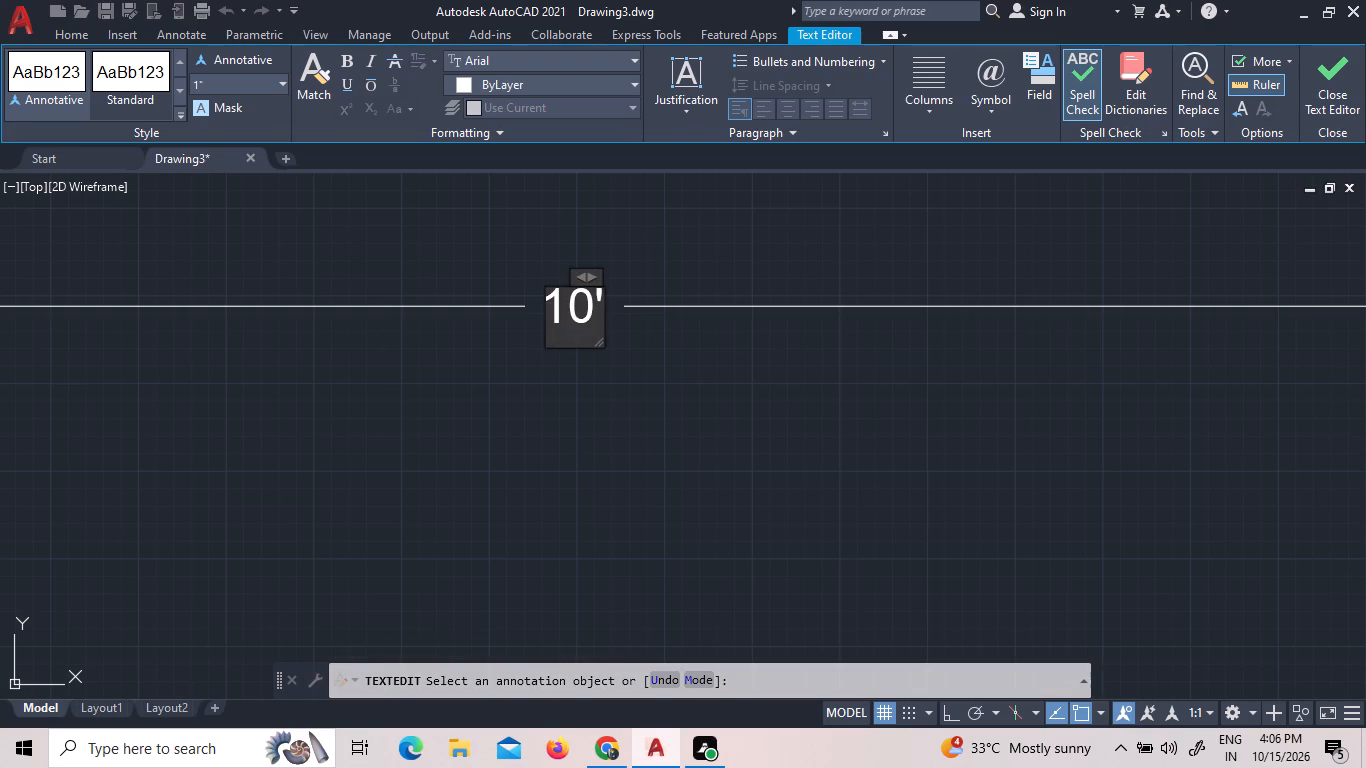
Set the text height of the middle bedroom's width dimension to 5" and finish text editing.
left_click(276, 79)
left_click(285, 81)
left_click(255, 102)
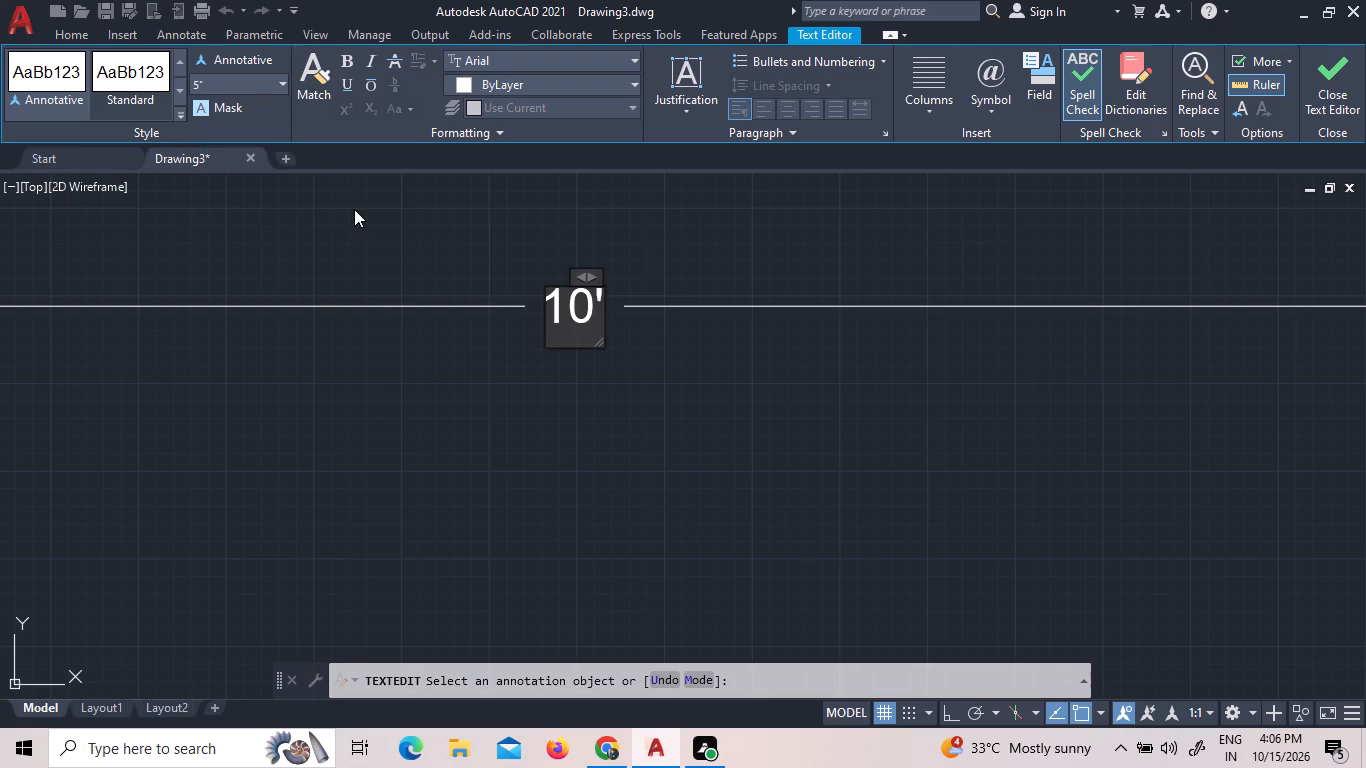
left_click(354, 209)
scroll(455, 277, "down", 2)
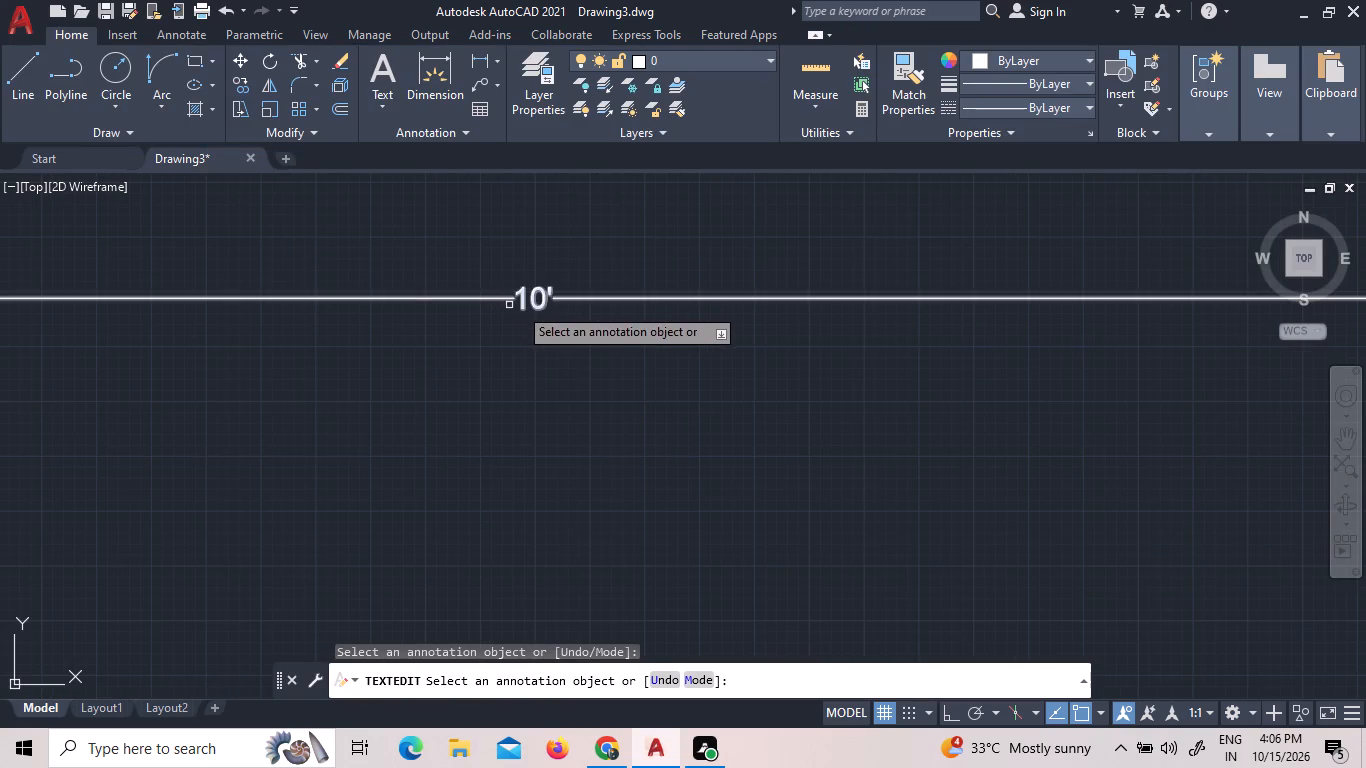
triple_click(533, 296)
triple_click(533, 296)
left_click(533, 295)
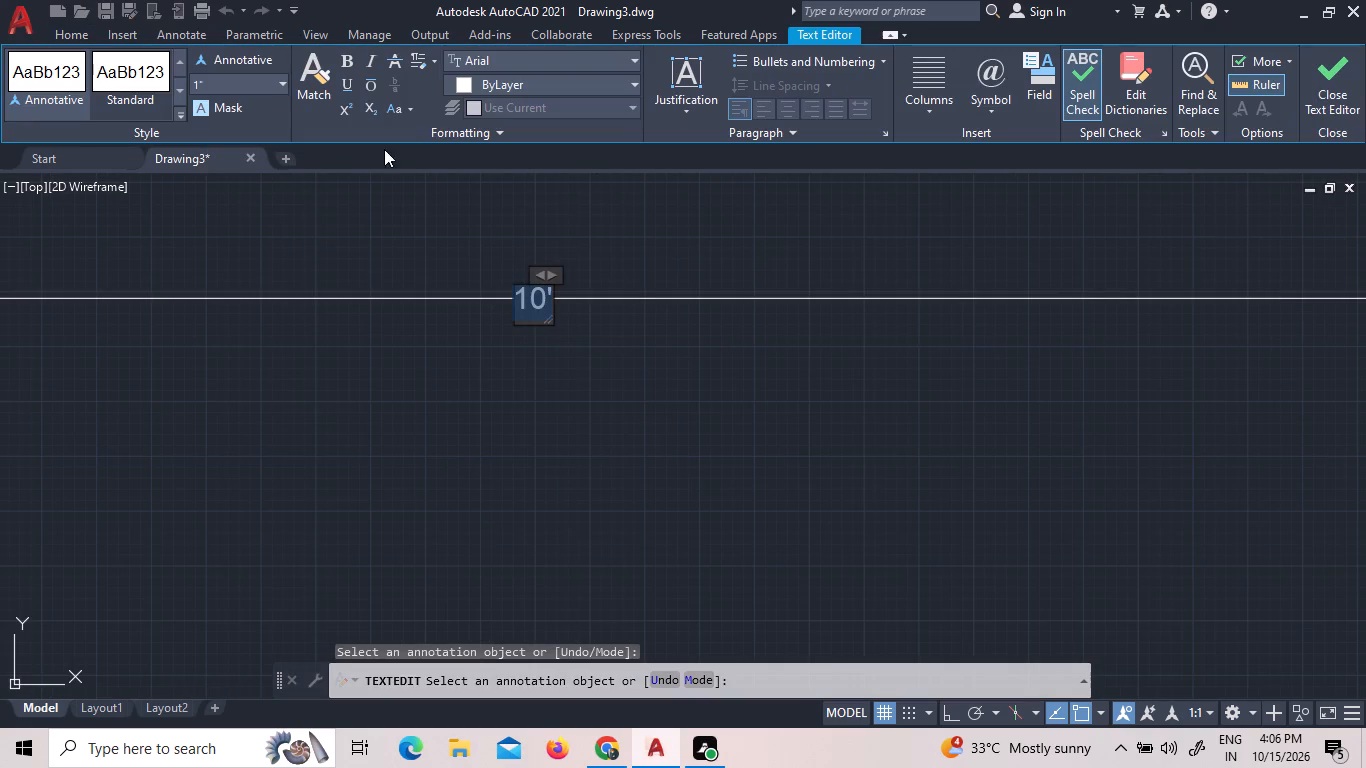
left_click(278, 84)
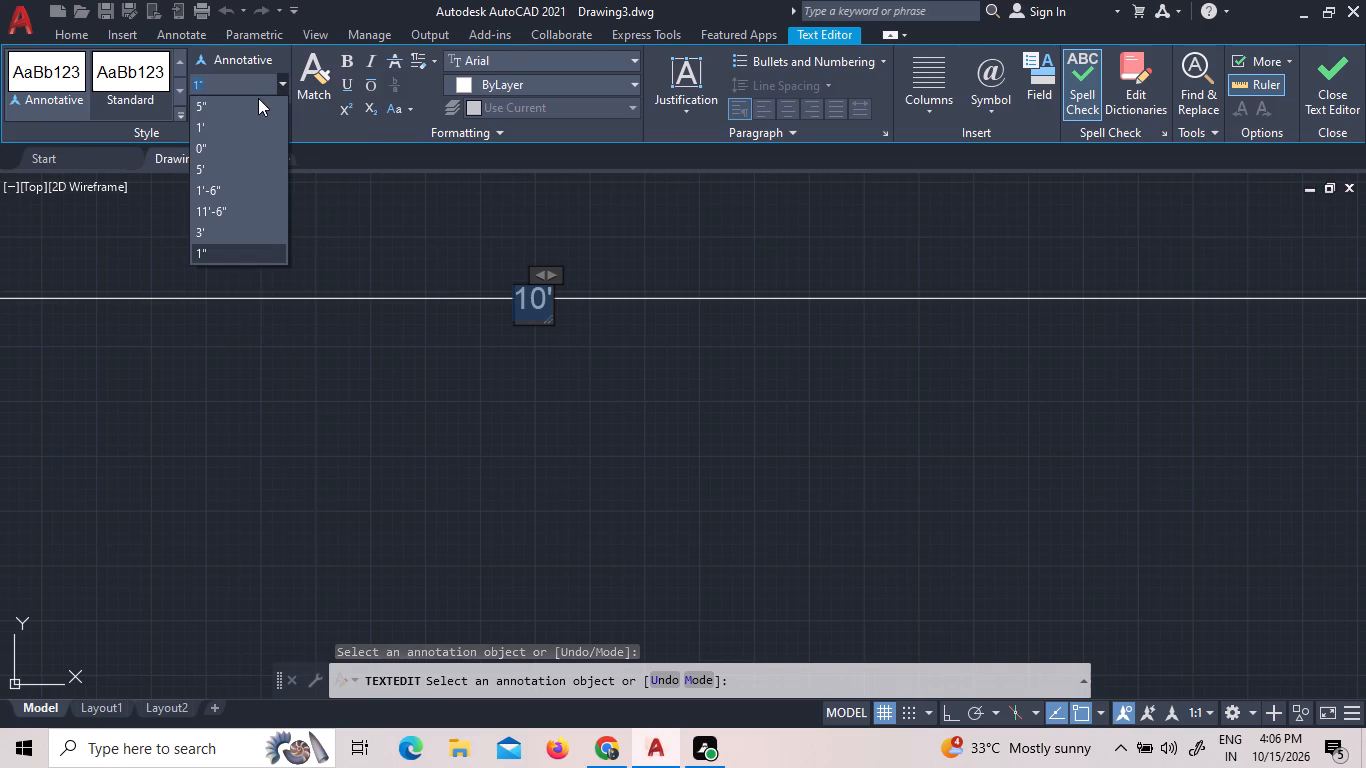
left_click(255, 103)
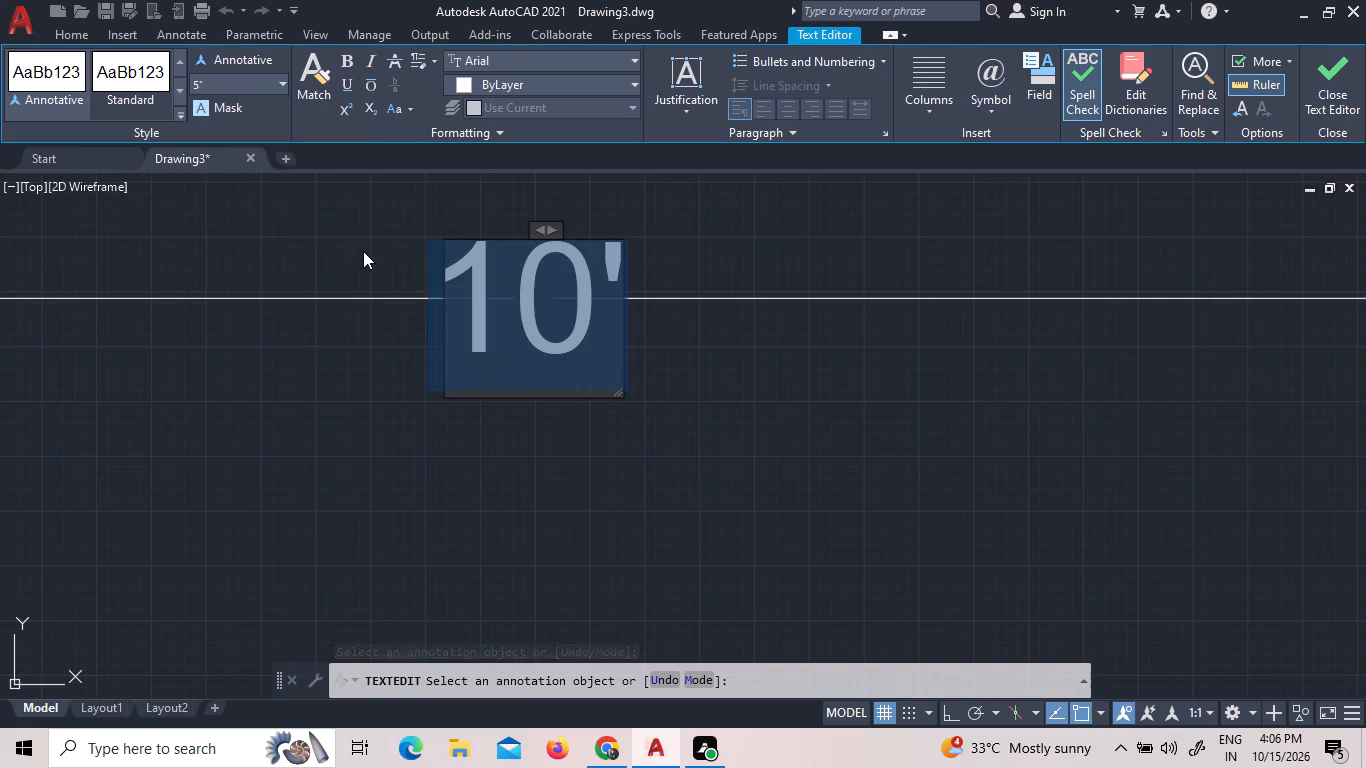
scroll(363, 251, "down", 5)
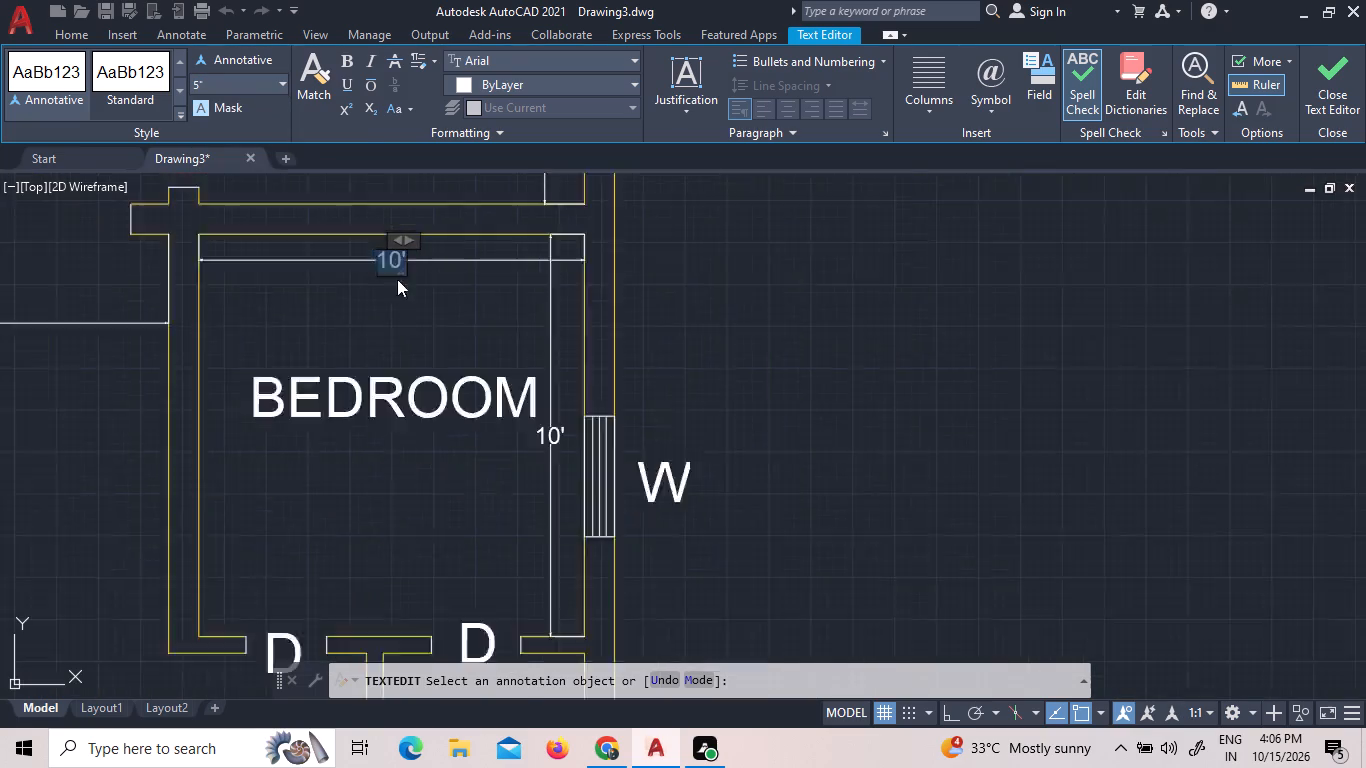
scroll(425, 296, "down", 2)
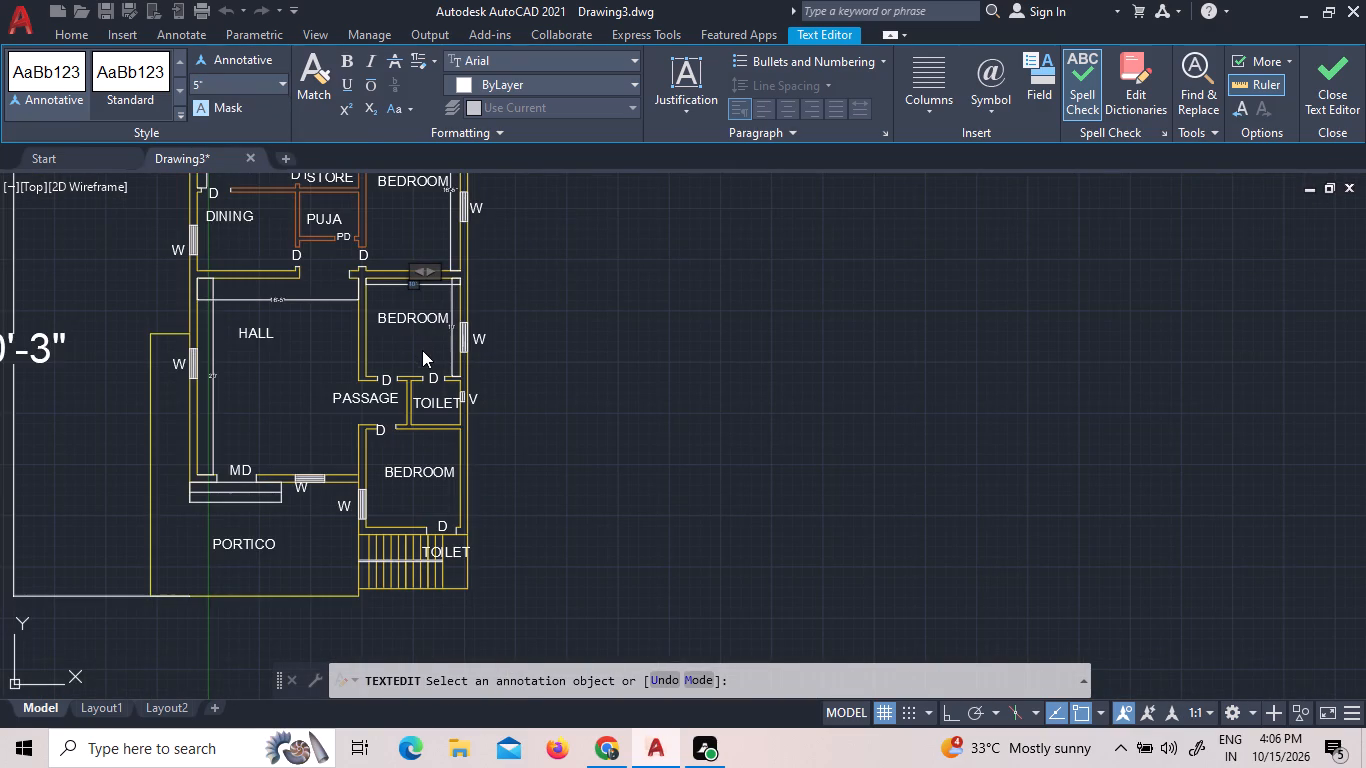
middle_click_drag(422, 350, 453, 369)
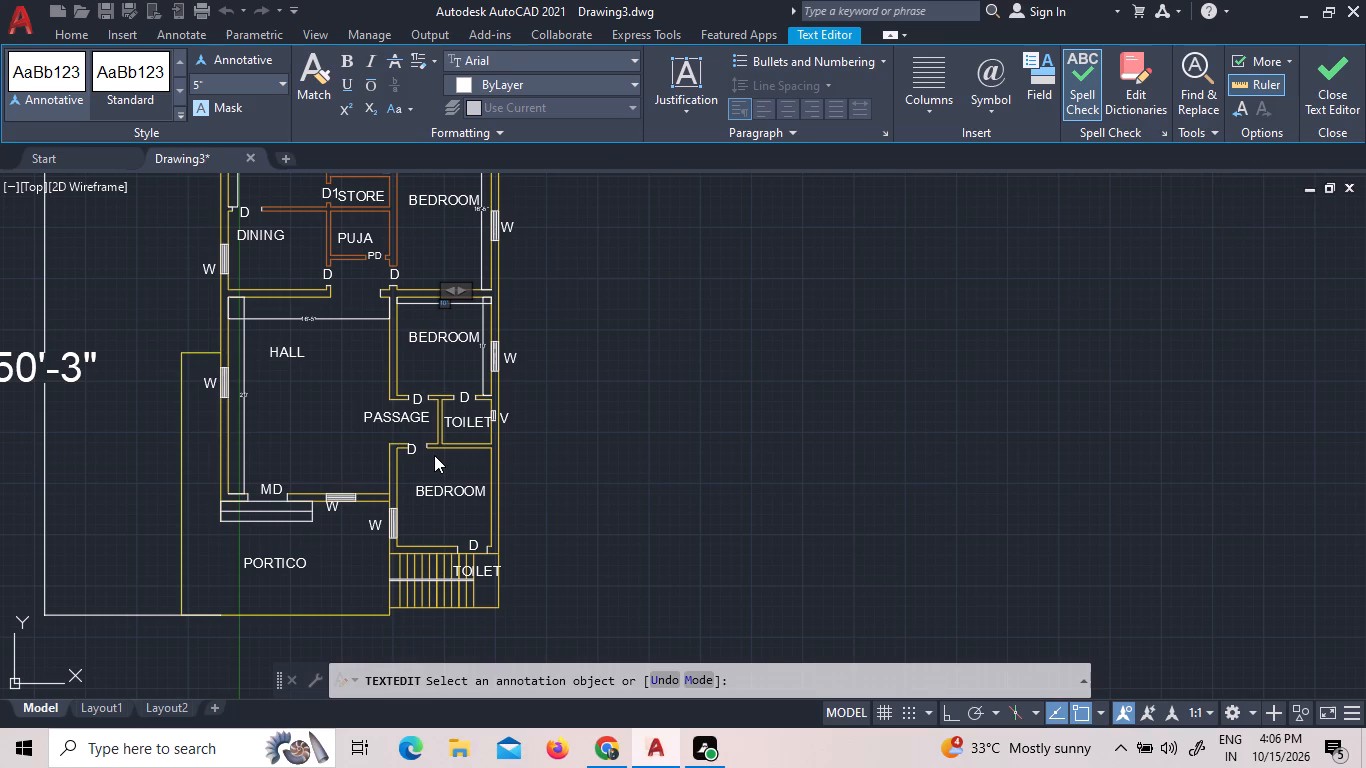
middle_click_drag(449, 507, 450, 481)
scroll(450, 481, "up", 2)
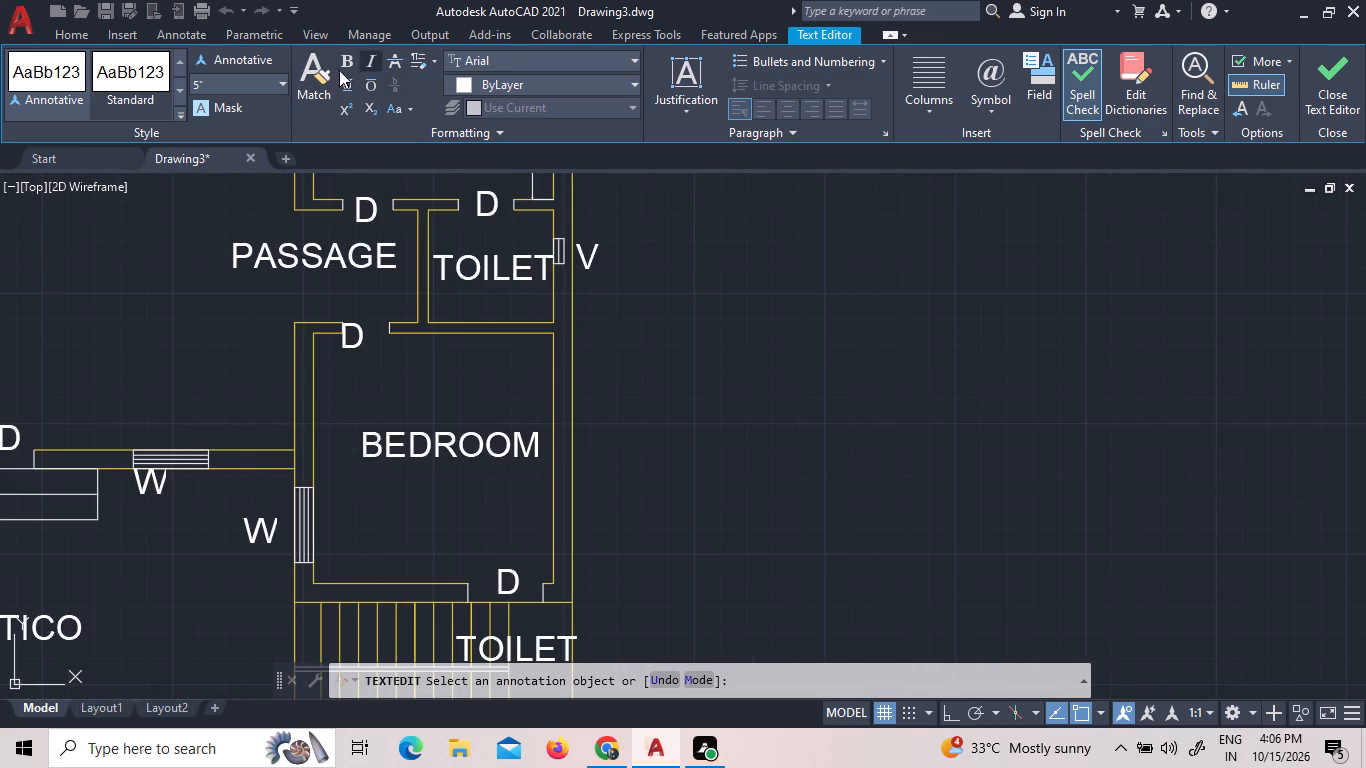
left_click(439, 365)
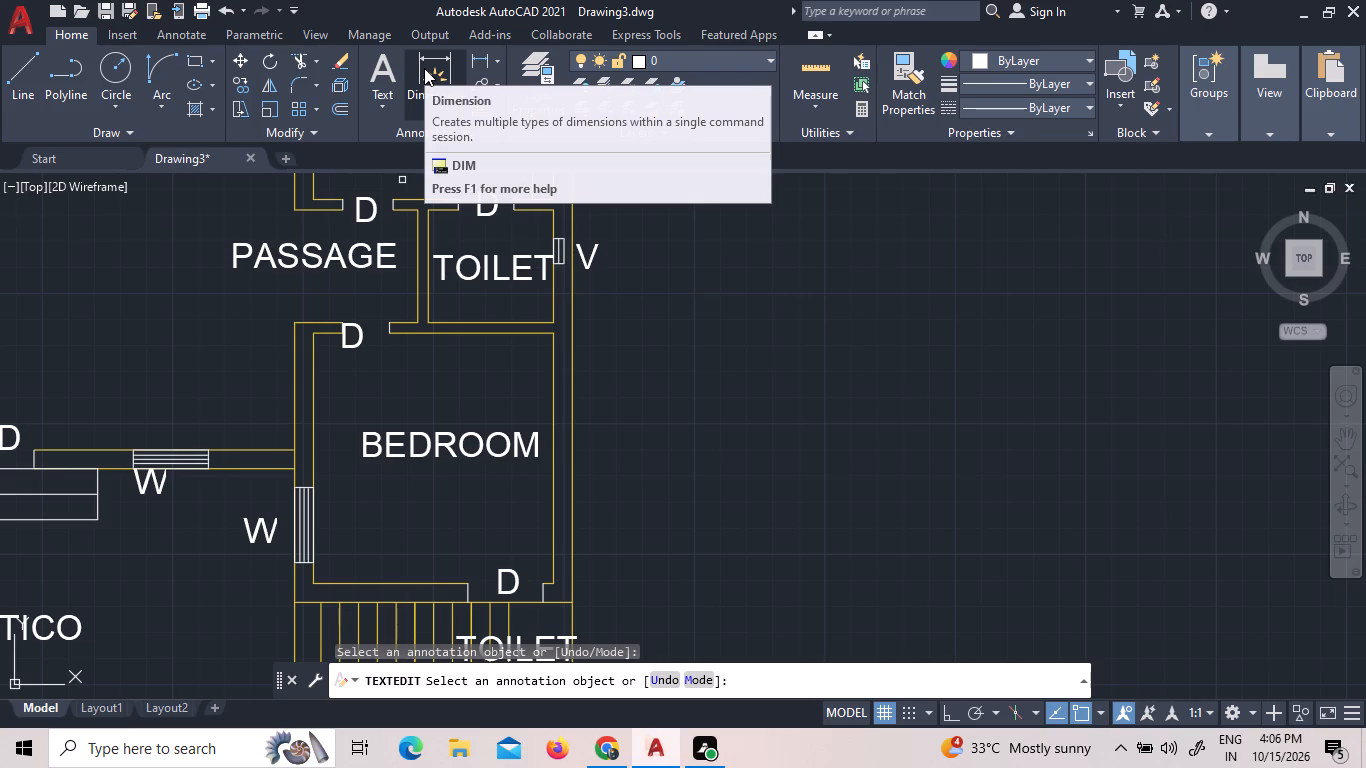
Dimension the front bedroom's length along the outer side wall, from the toilet-side wall to its front wall, with the line just inside the room.
left_click(424, 68)
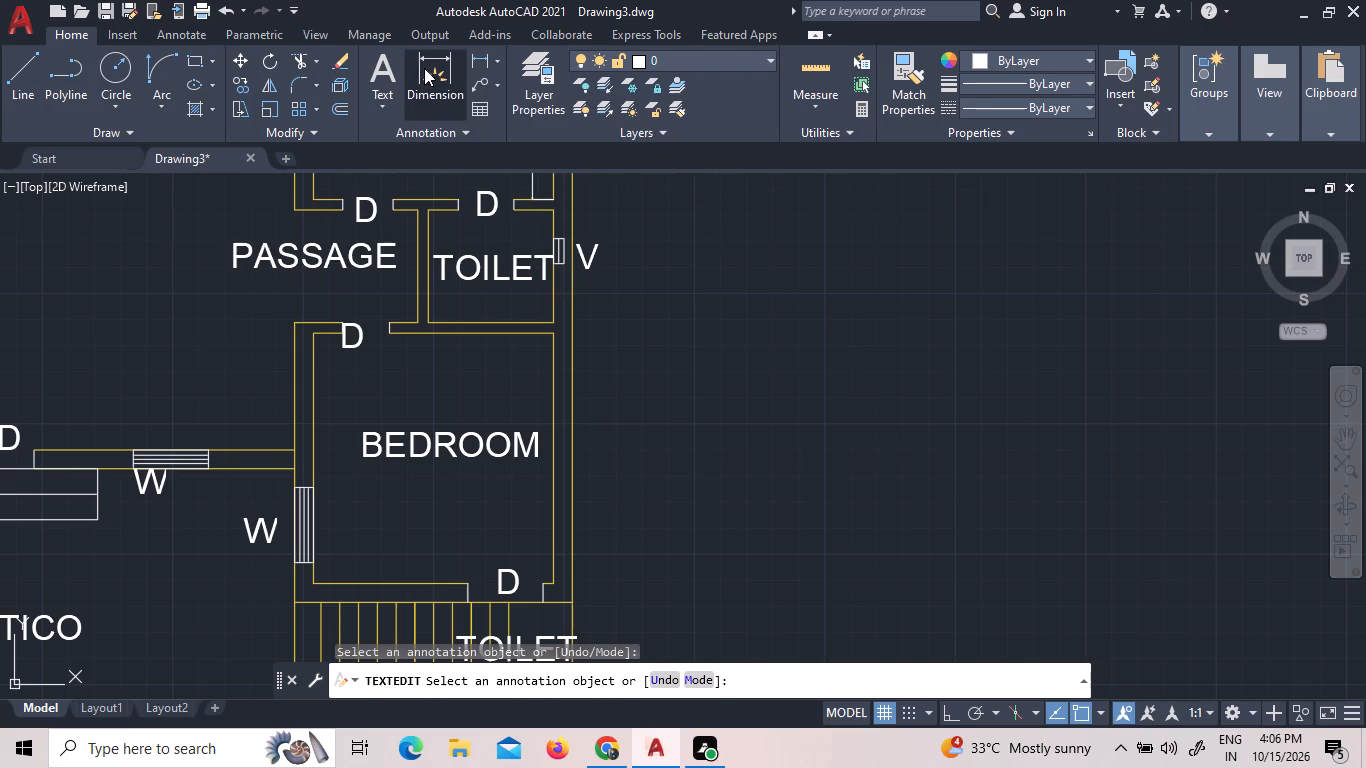
left_click(548, 334)
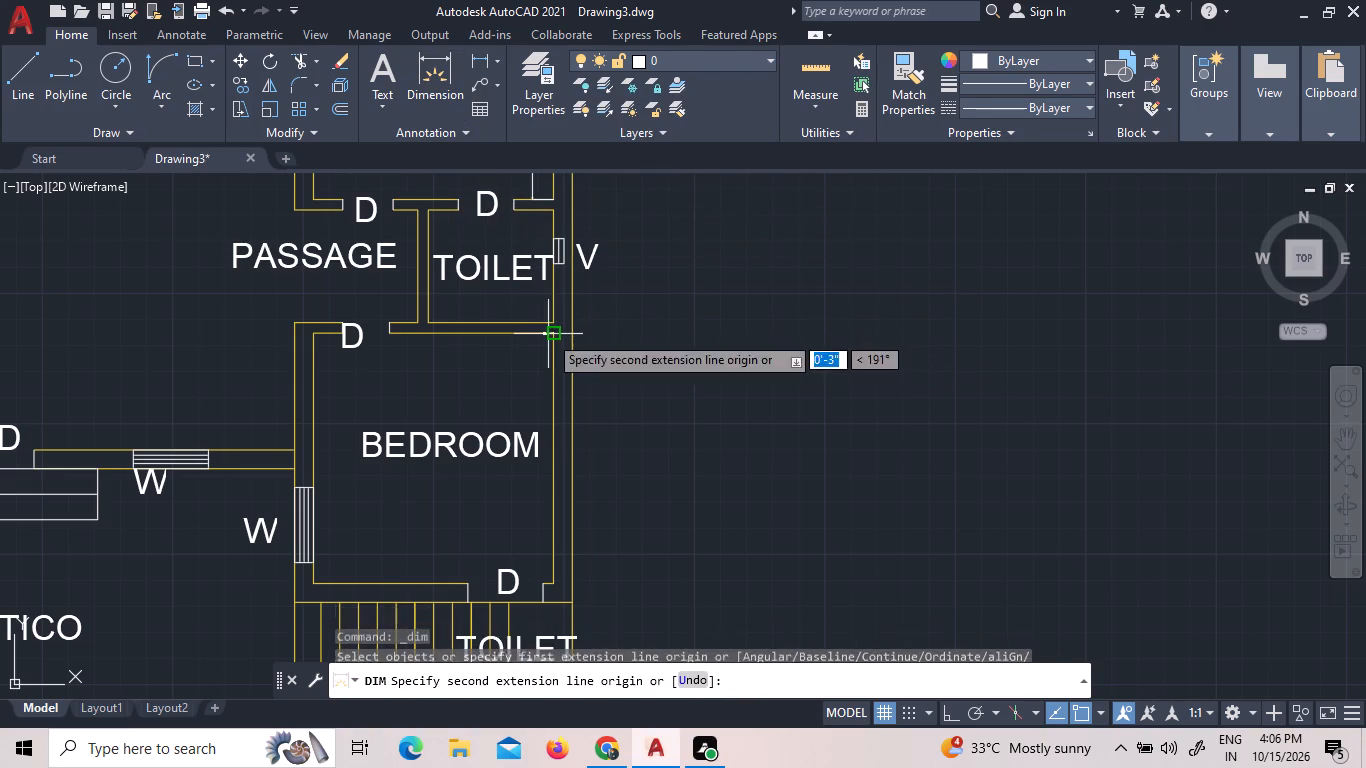
left_click(554, 584)
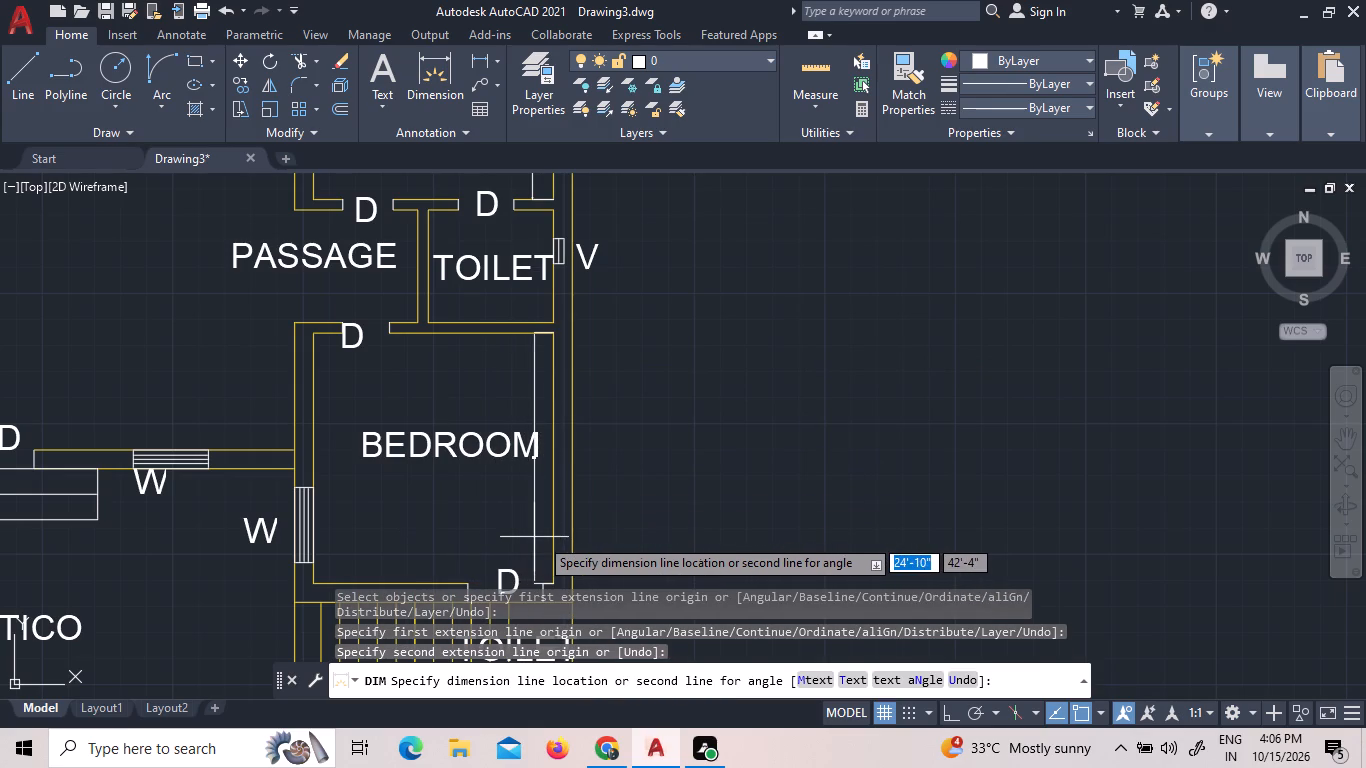
left_click(542, 536)
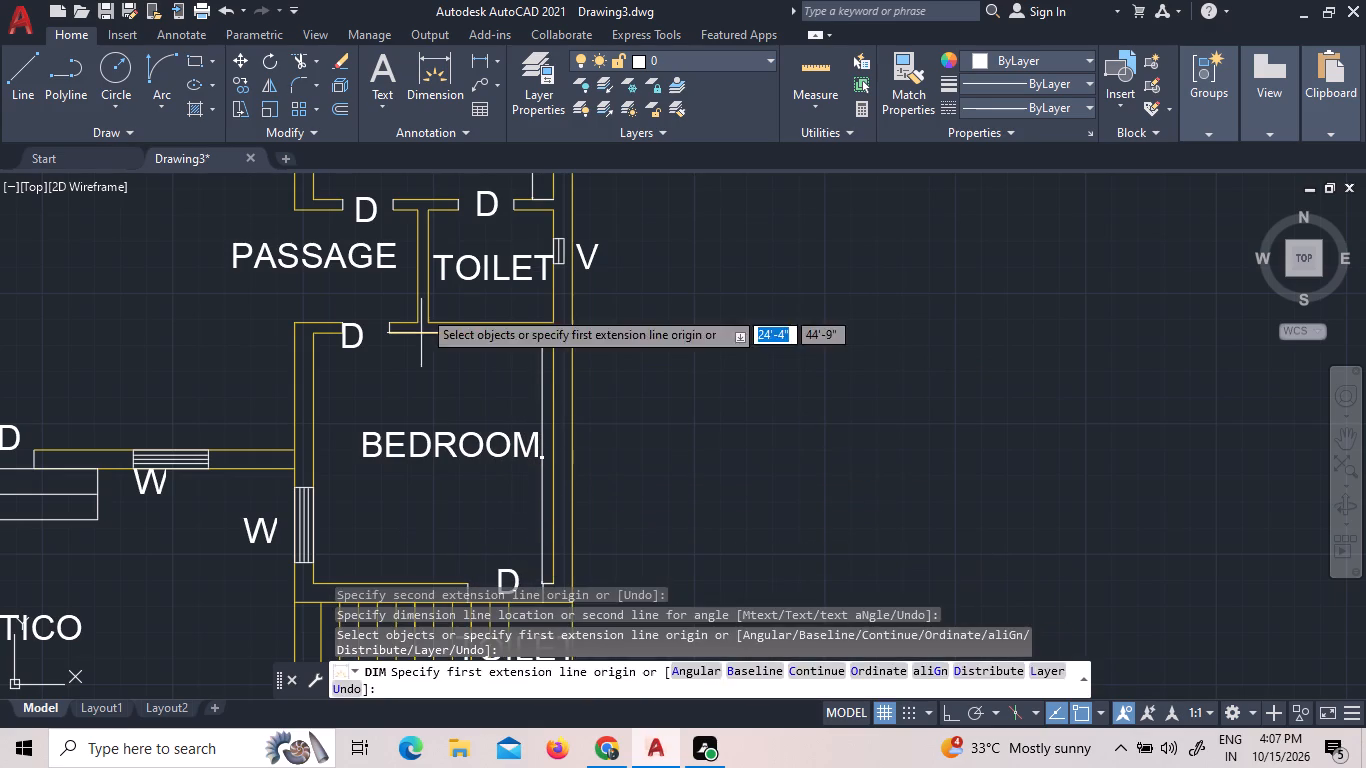
Dimension the front bedroom's width along its rear wall, from the outer side wall to the opposite side wall, with the line inside the room.
left_click(431, 75)
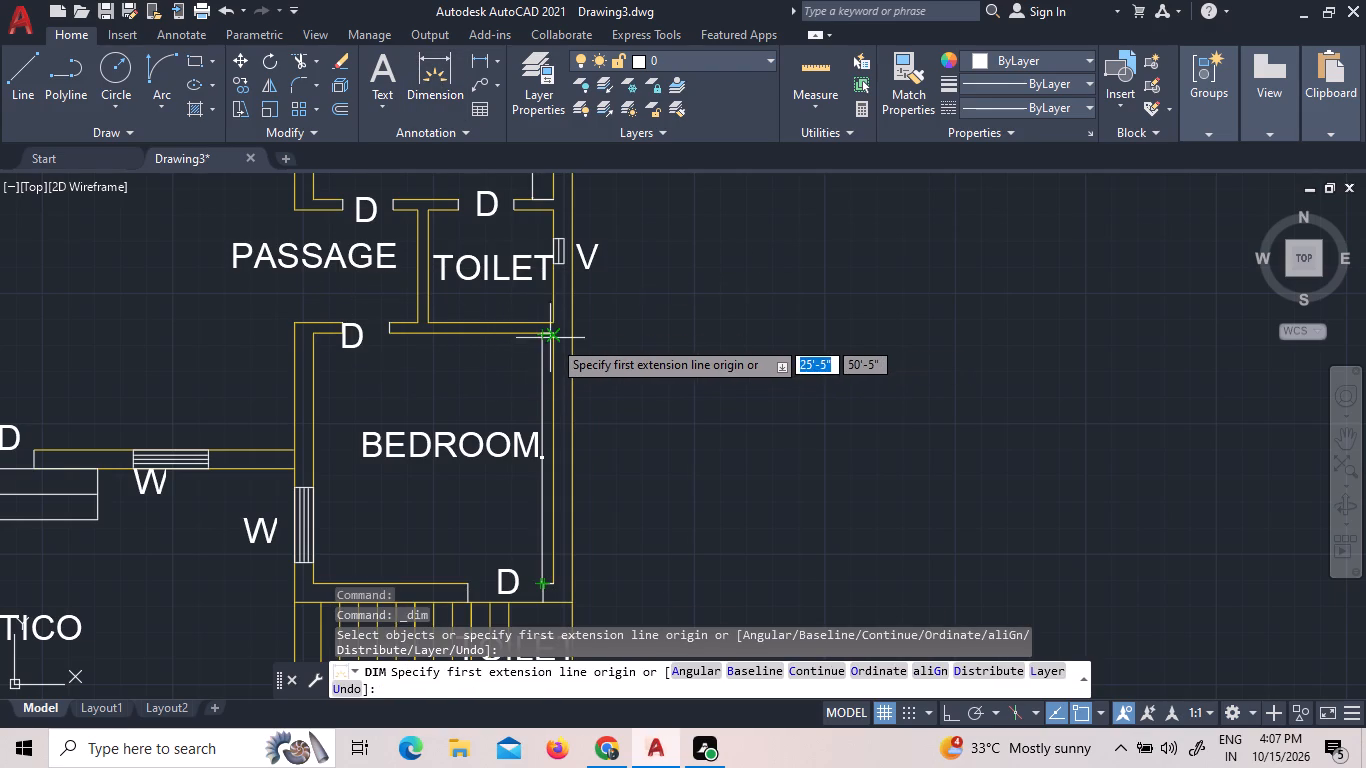
double_click(552, 339)
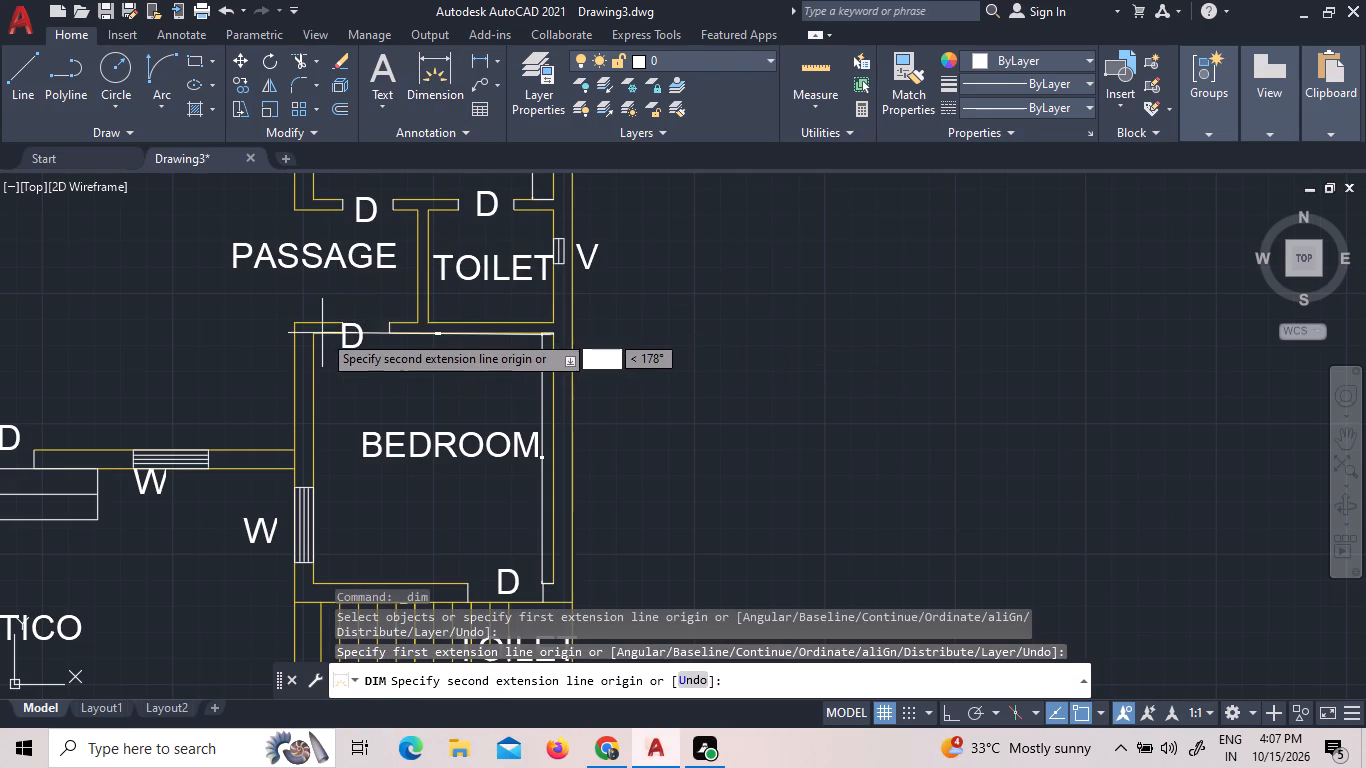
left_click(309, 335)
left_click(314, 367)
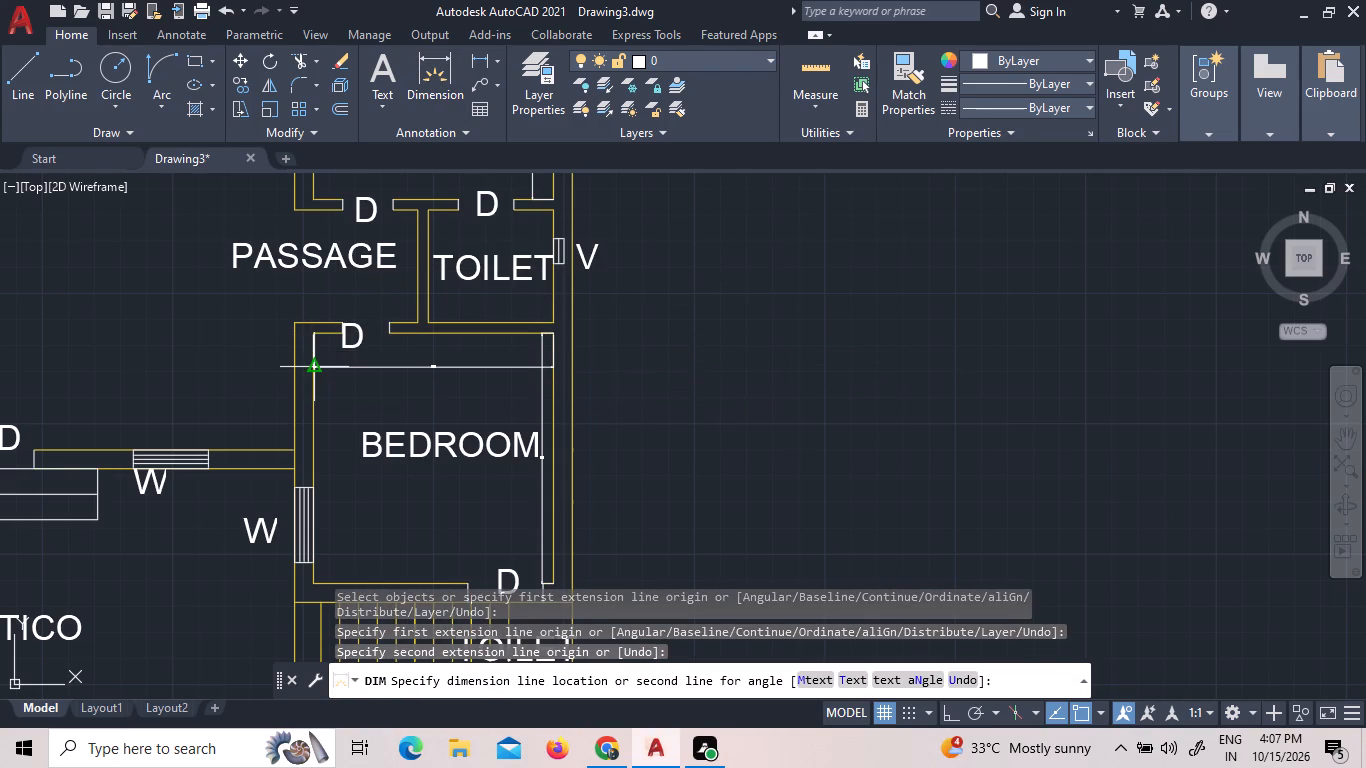
Replace the text of the front bedroom's width dimension with 10'.
scroll(454, 377, "up", 3)
scroll(332, 327, "up", 3)
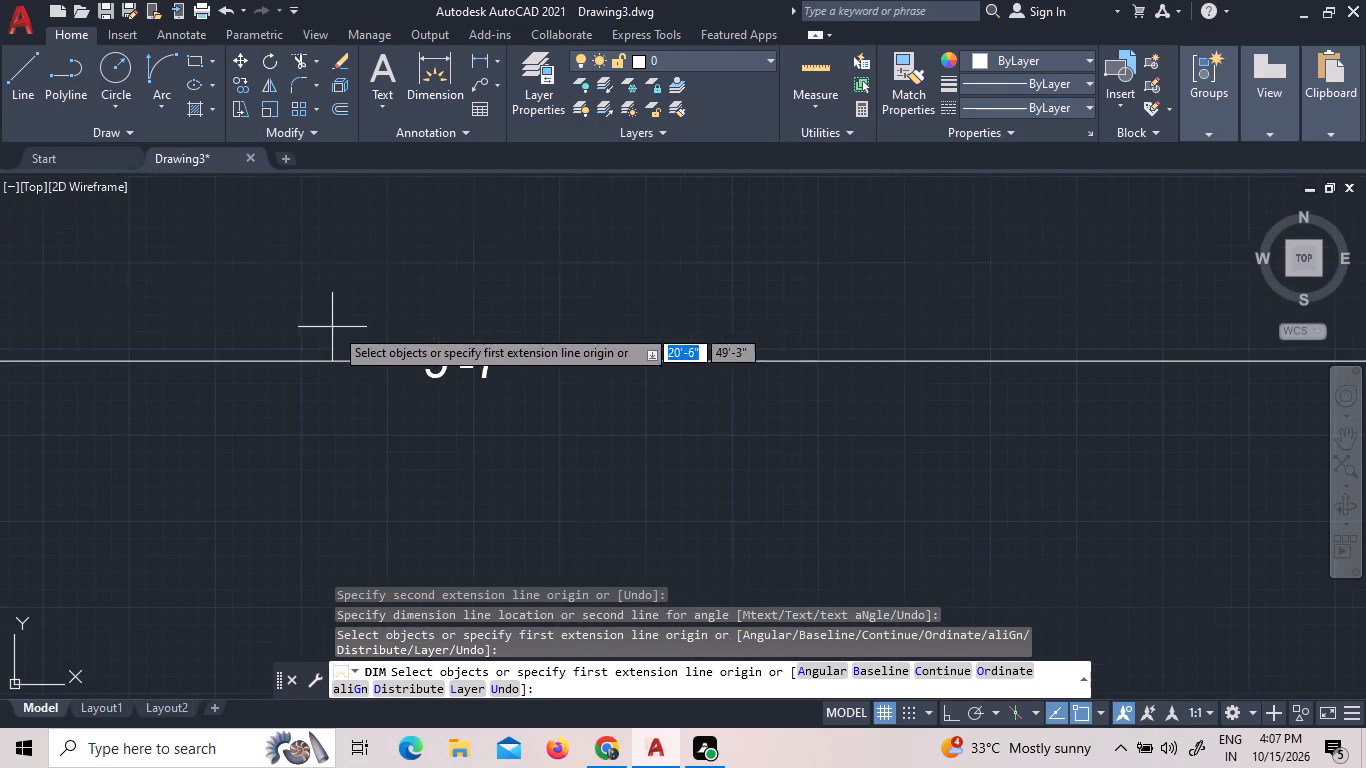
triple_click(444, 355)
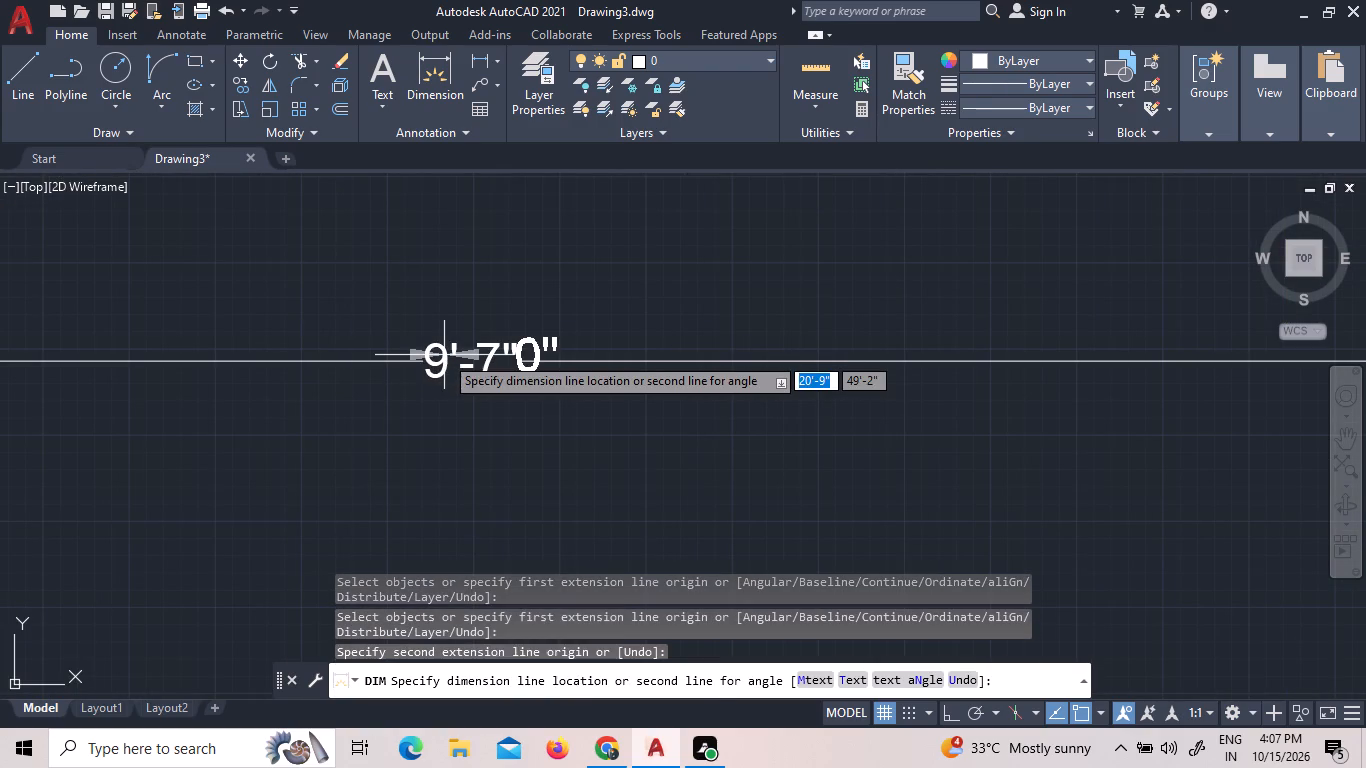
right_click(444, 355)
left_click(449, 358)
triple_click(432, 354)
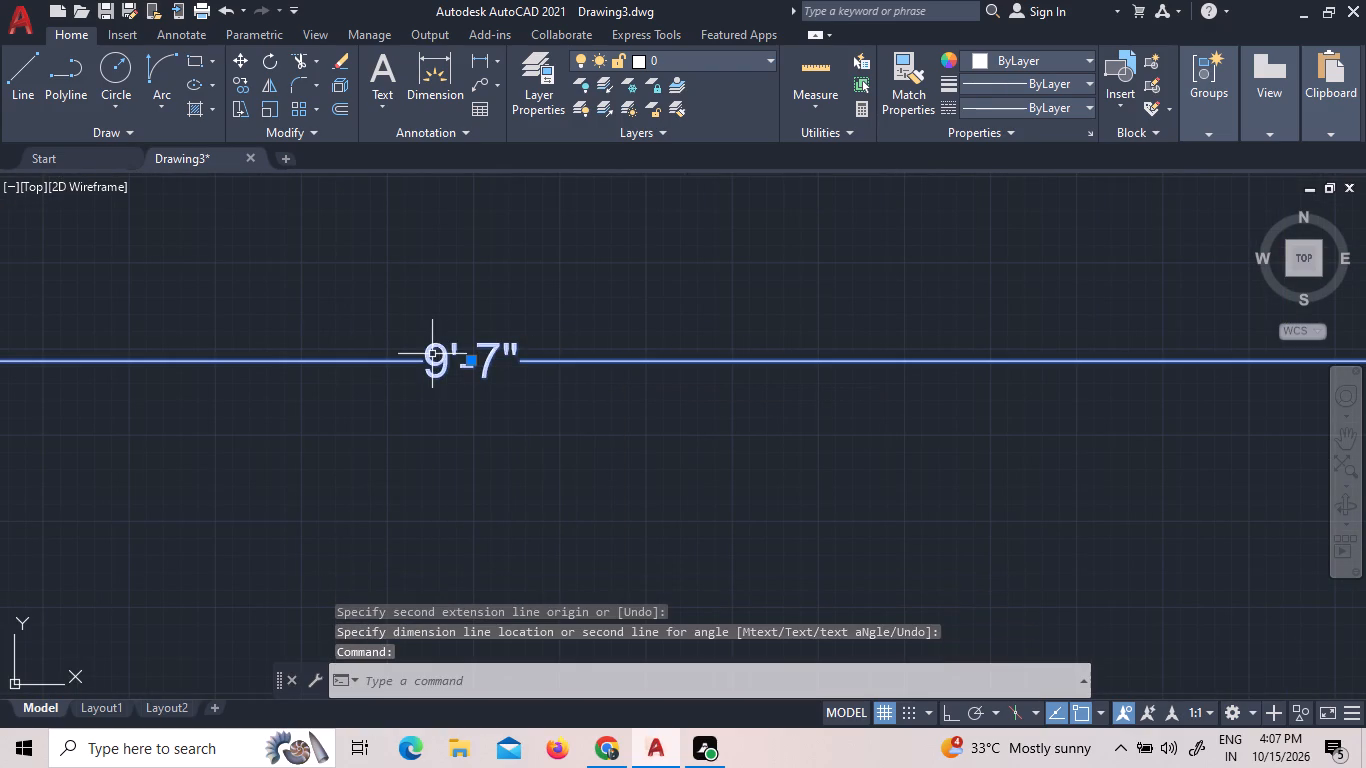
double_click(432, 354)
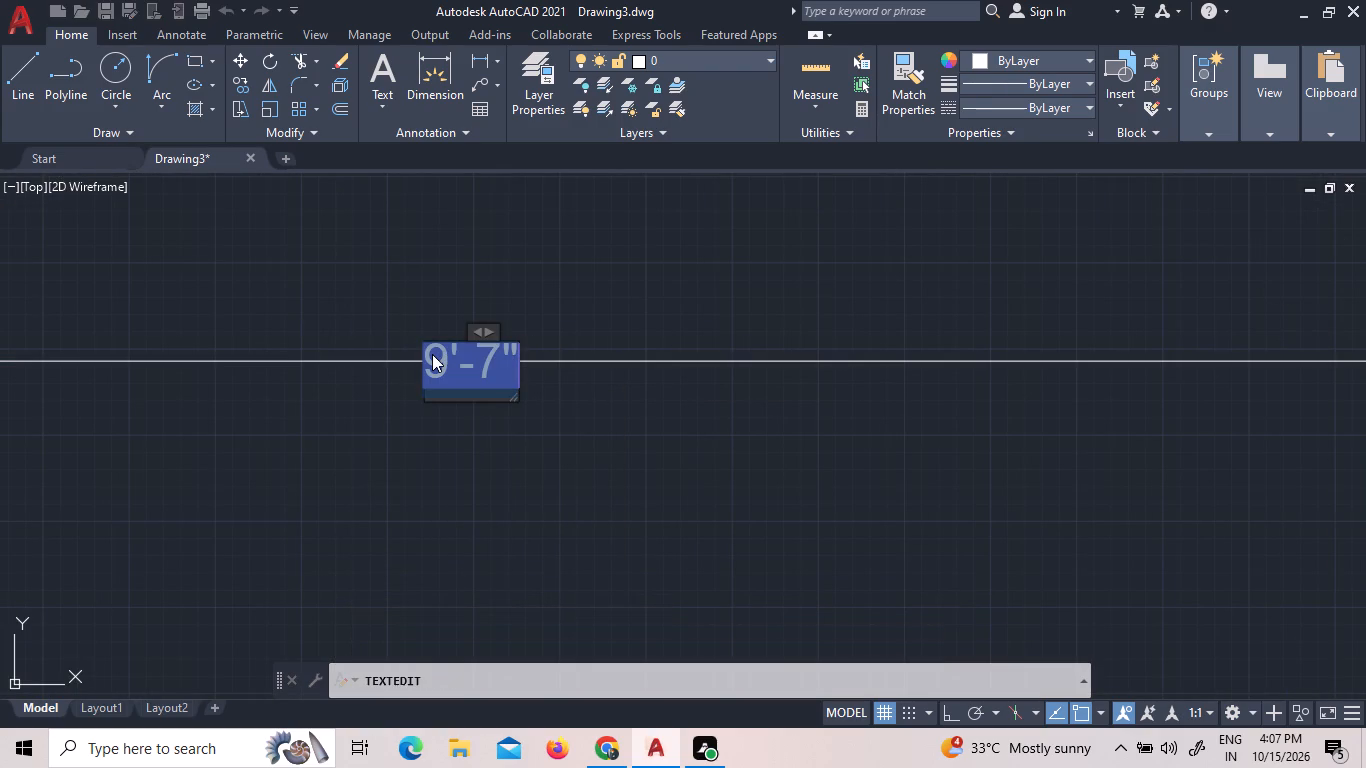
type("10'")
key("Return")
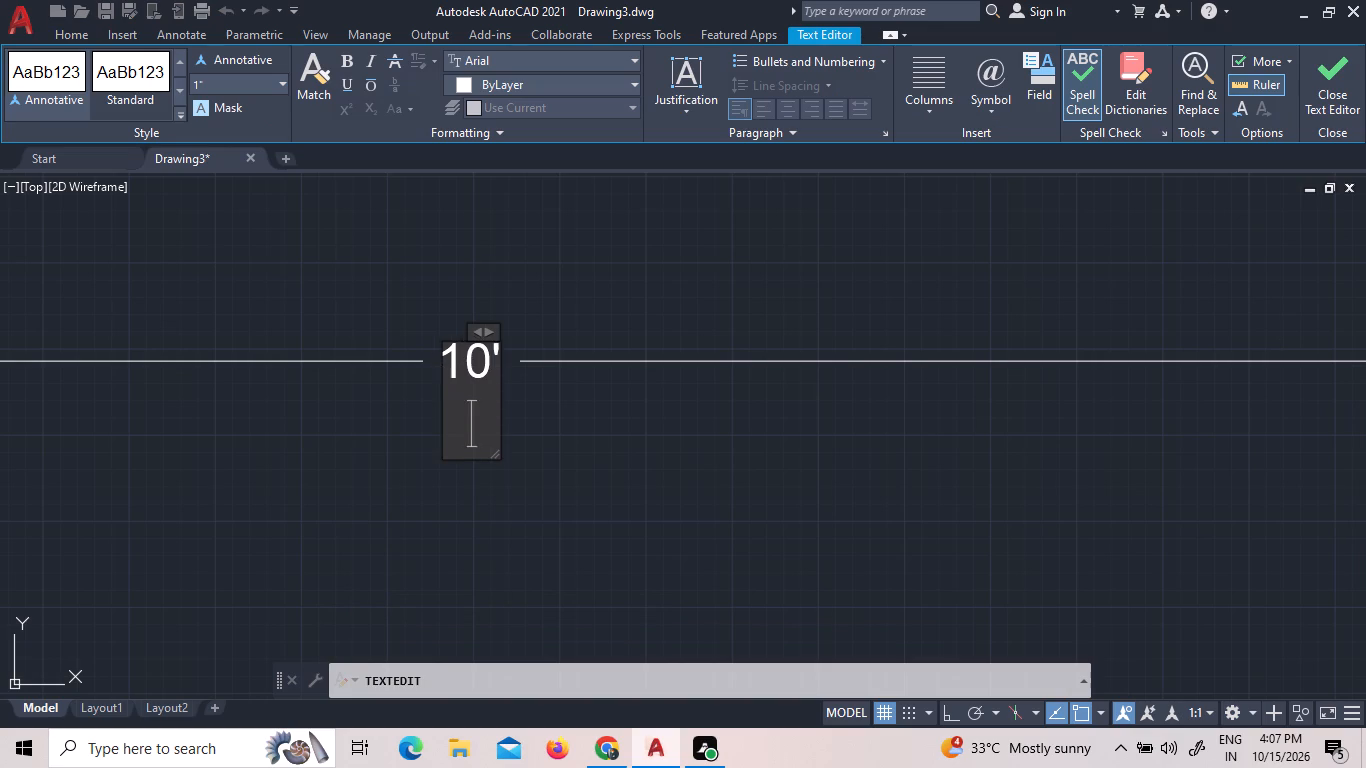
Set the text height of the front bedroom's width dimension to 5" and finish text editing.
double_click(451, 364)
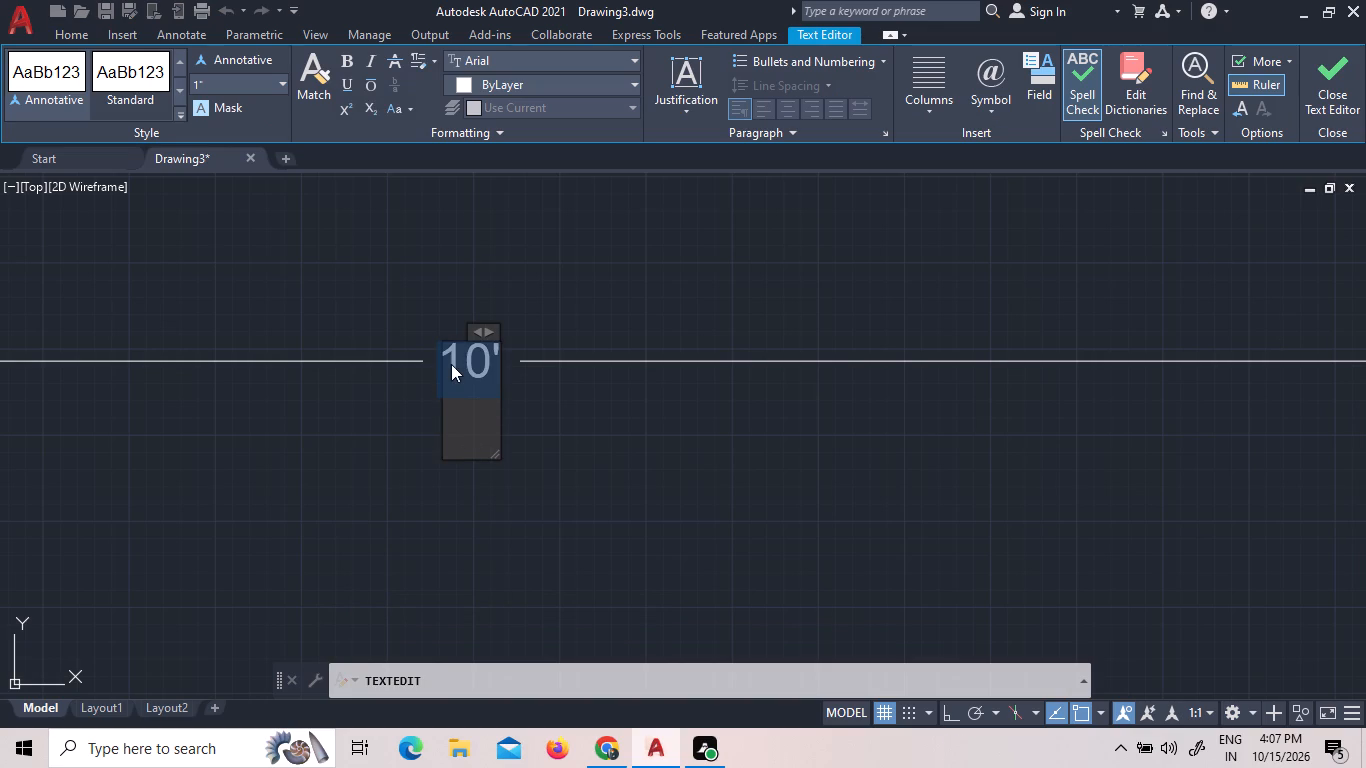
left_click(283, 78)
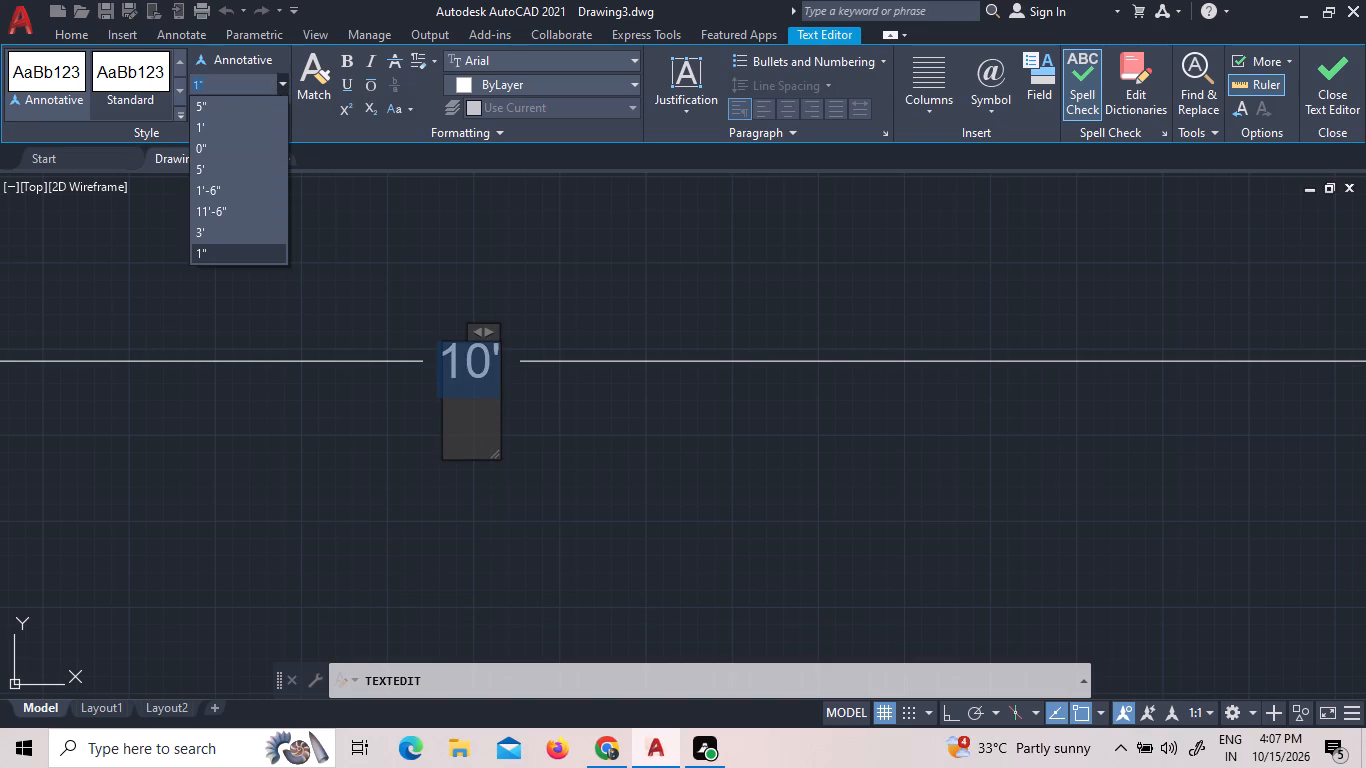
left_click(244, 100)
left_click(284, 218)
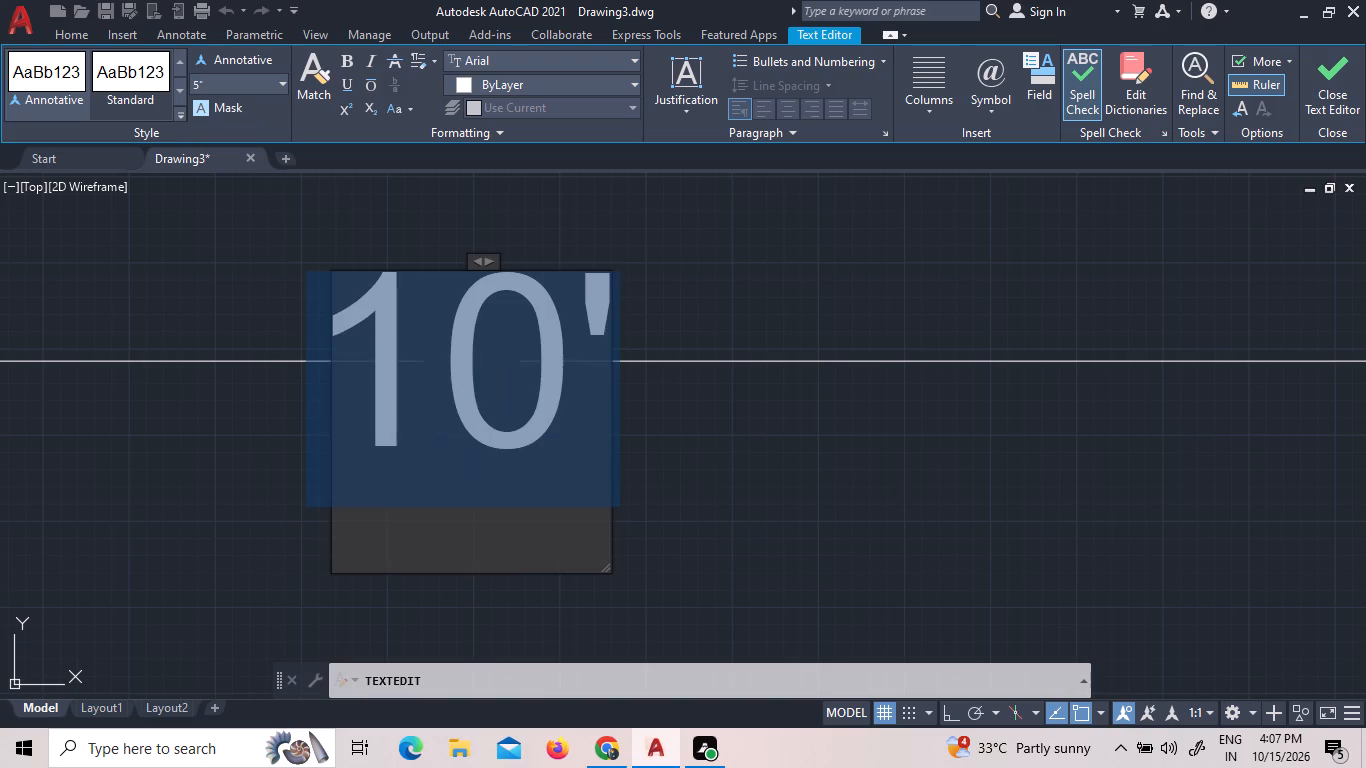
Set the text height of the front bedroom's length dimension to 5" and finish editing that text.
scroll(292, 218, "down", 12)
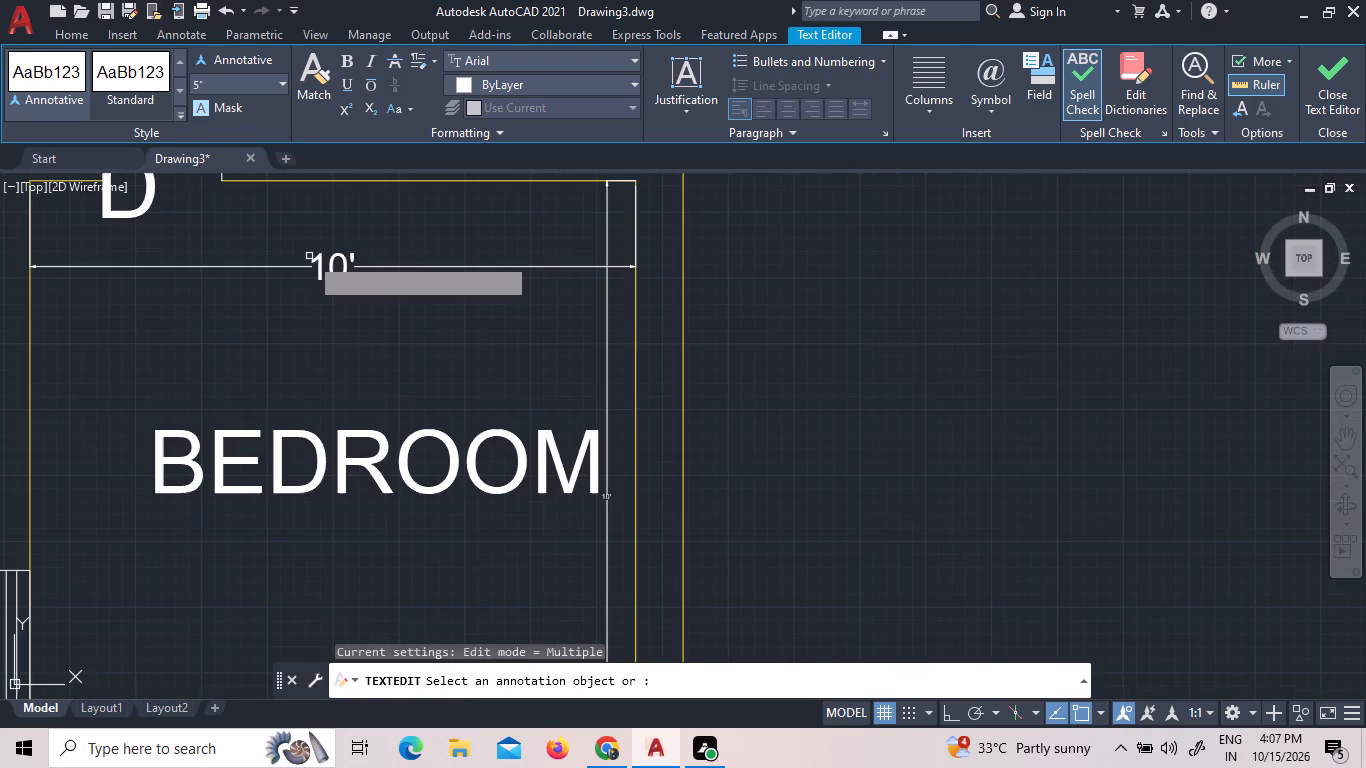
scroll(498, 406, "up", 3)
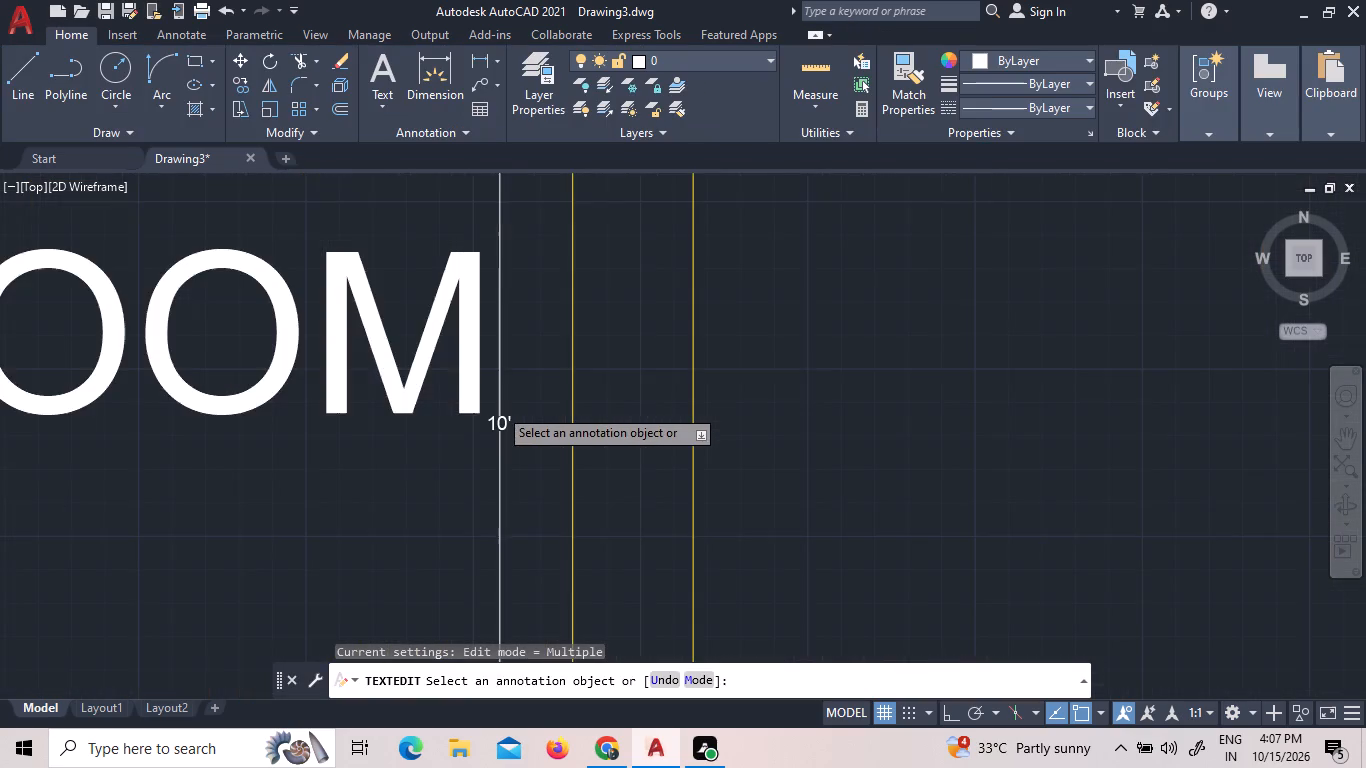
scroll(499, 418, "up", 4)
left_click(509, 436)
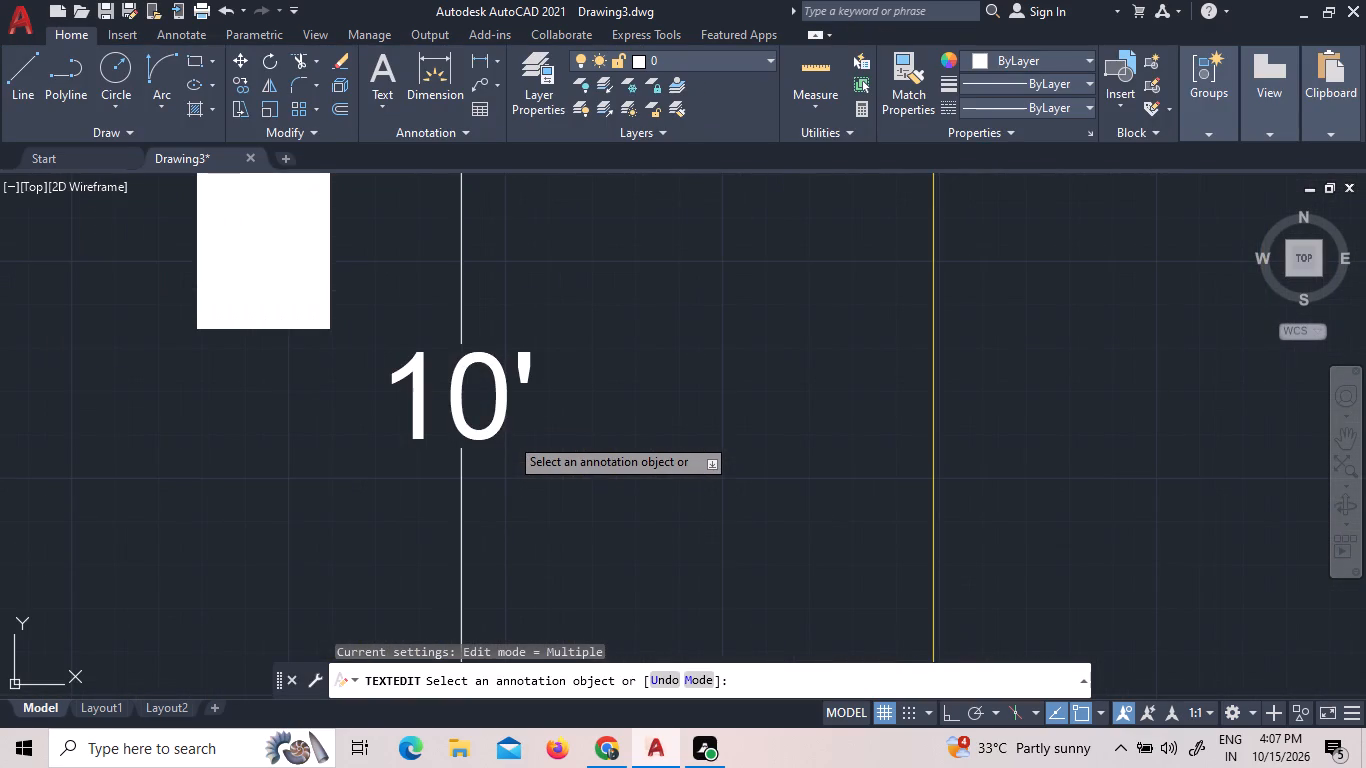
triple_click(460, 364)
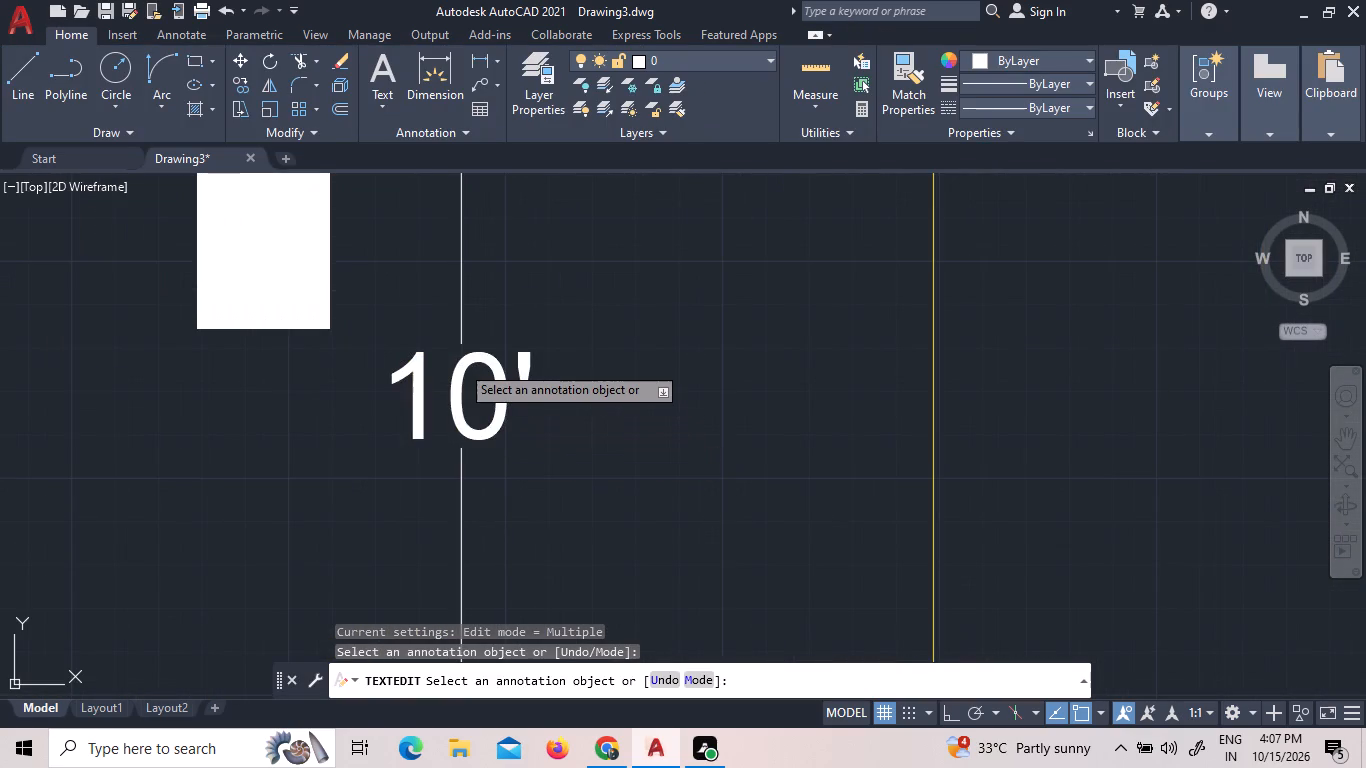
double_click(460, 364)
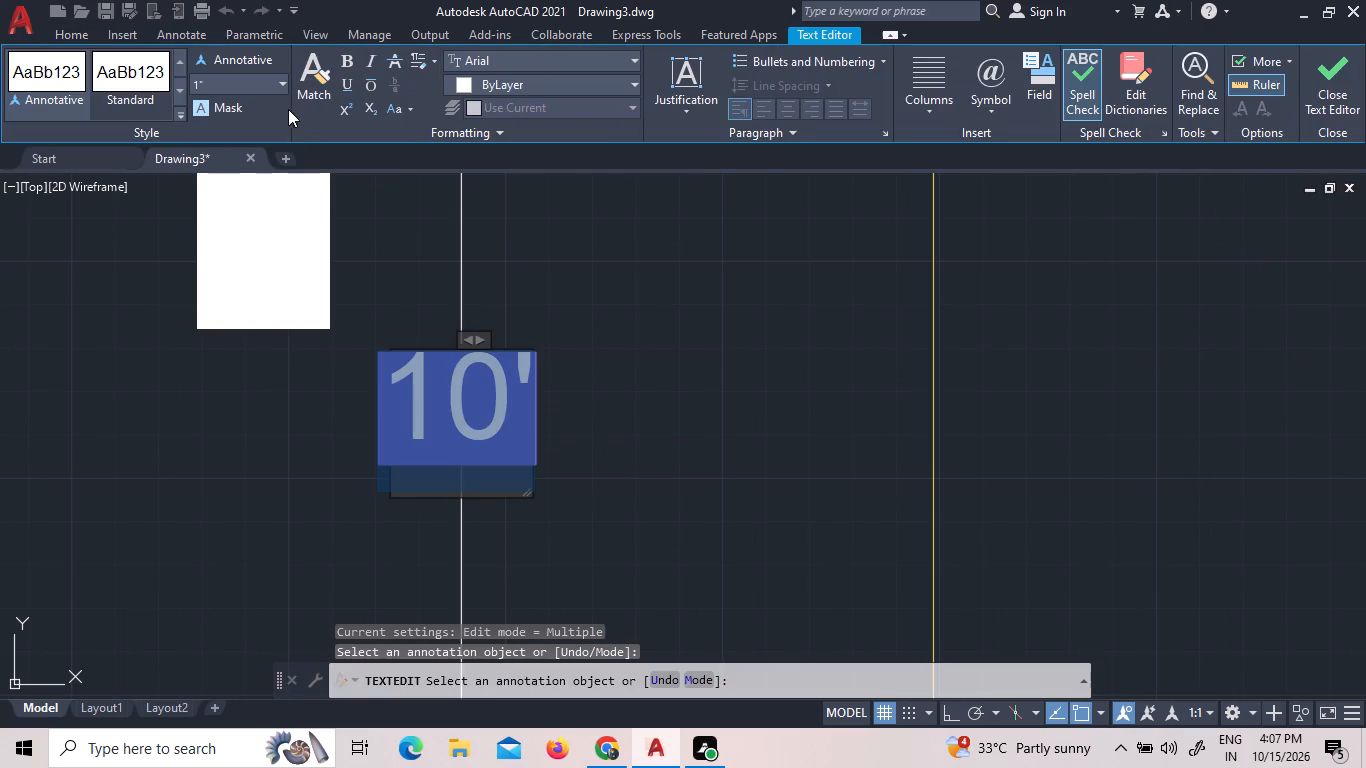
left_click(277, 82)
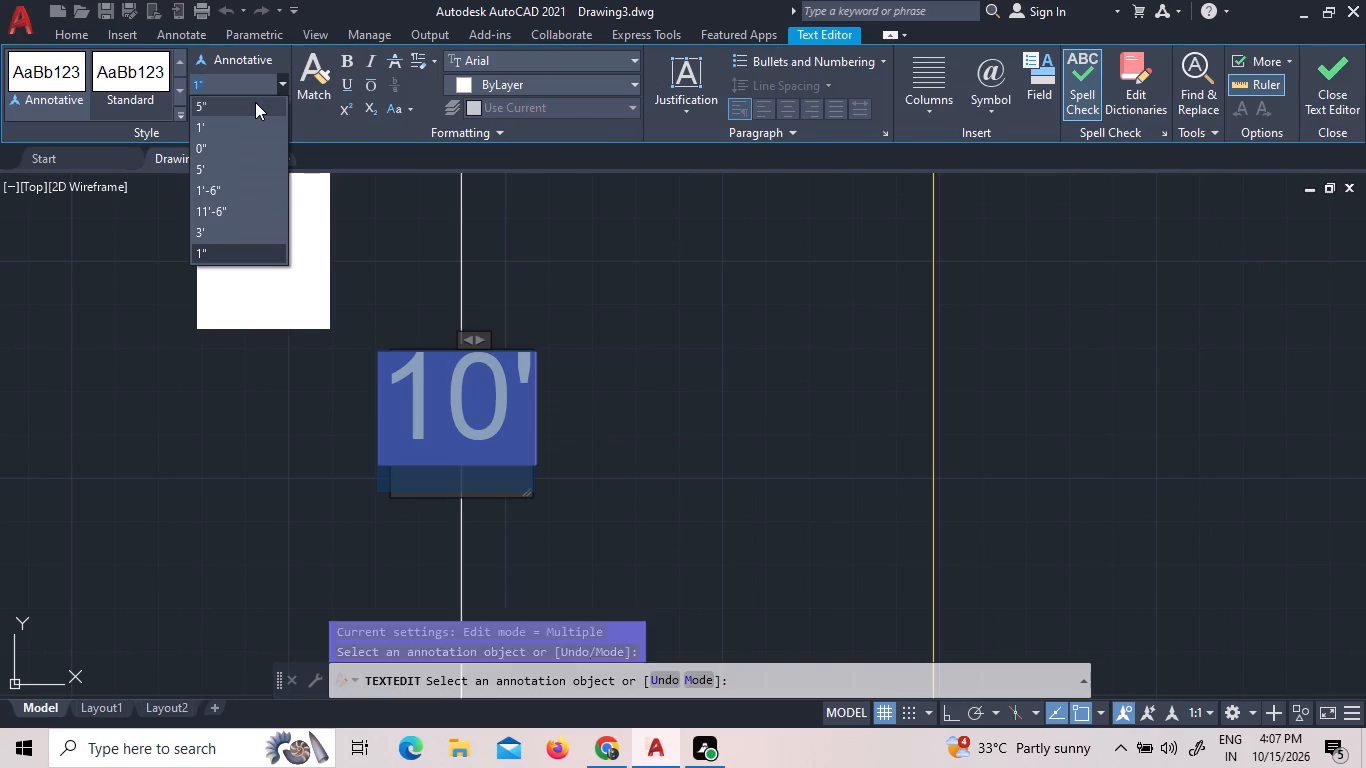
left_click(255, 102)
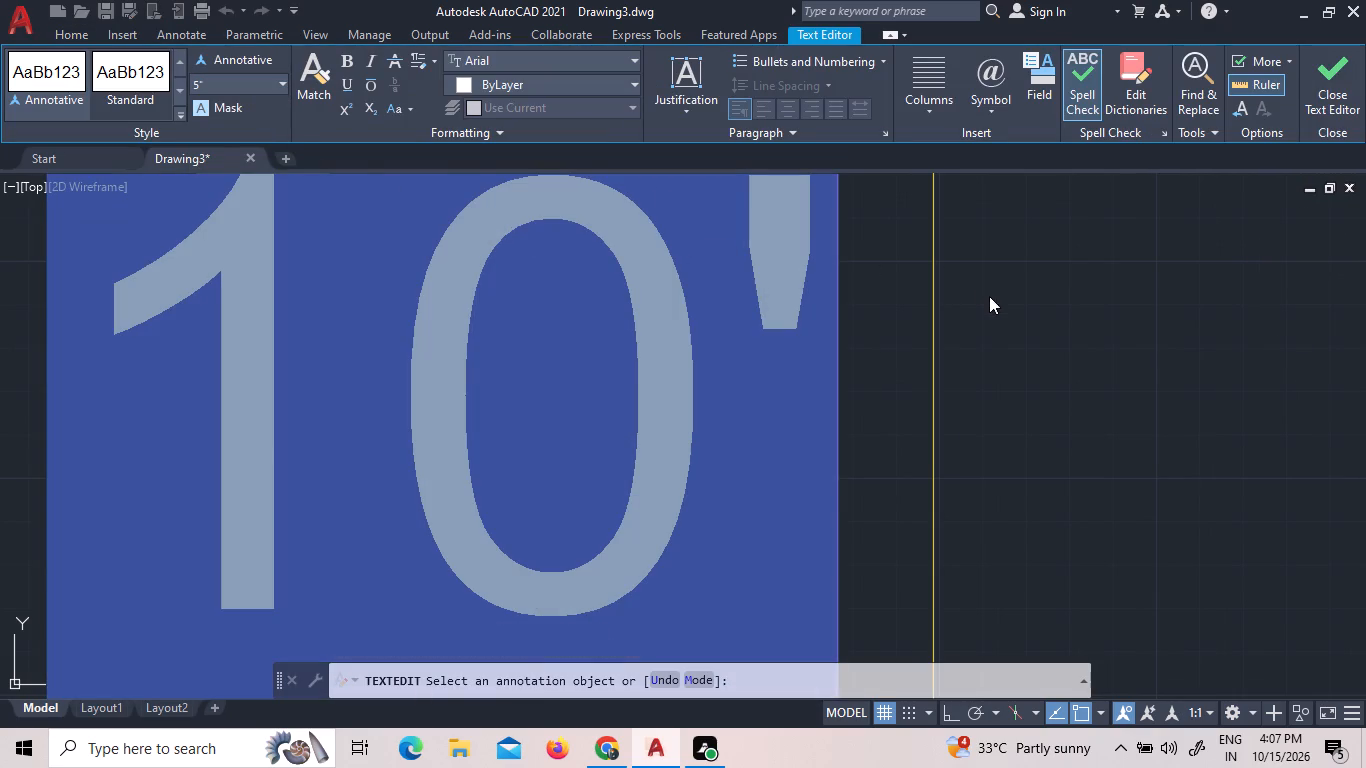
left_click(989, 296)
scroll(989, 314, "down", 8)
scroll(943, 395, "down", 5)
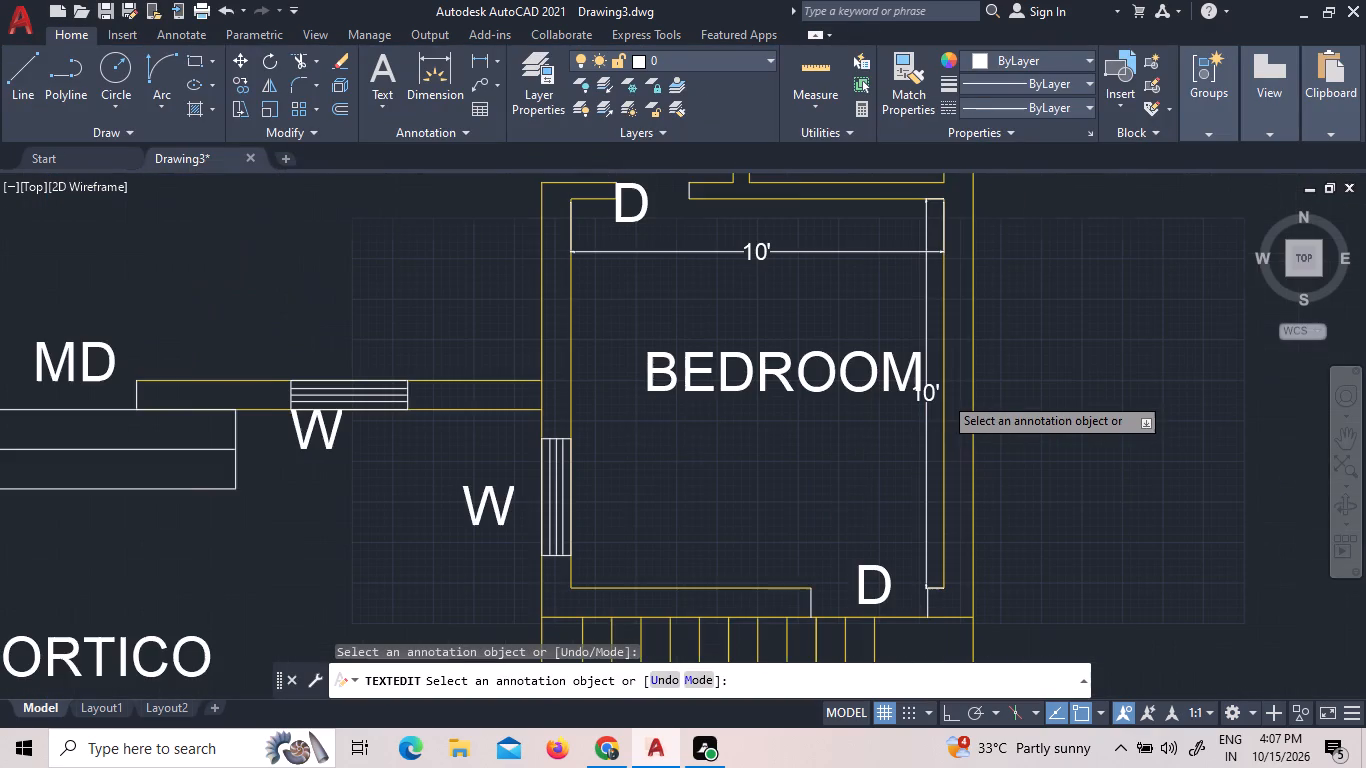
Dimension the puja room's width along the wall shared with the store, with the line just inside the puja room.
scroll(941, 364, "down", 3)
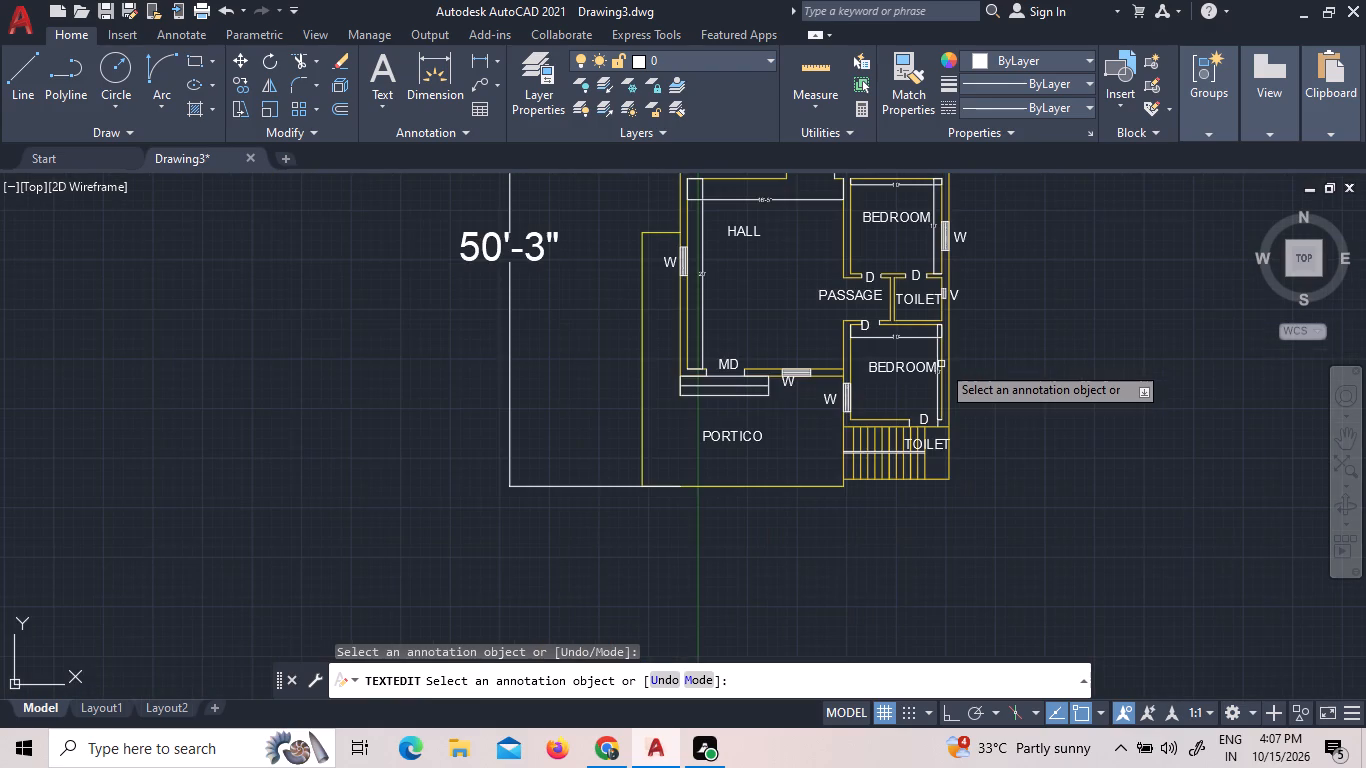
scroll(941, 364, "down", 3)
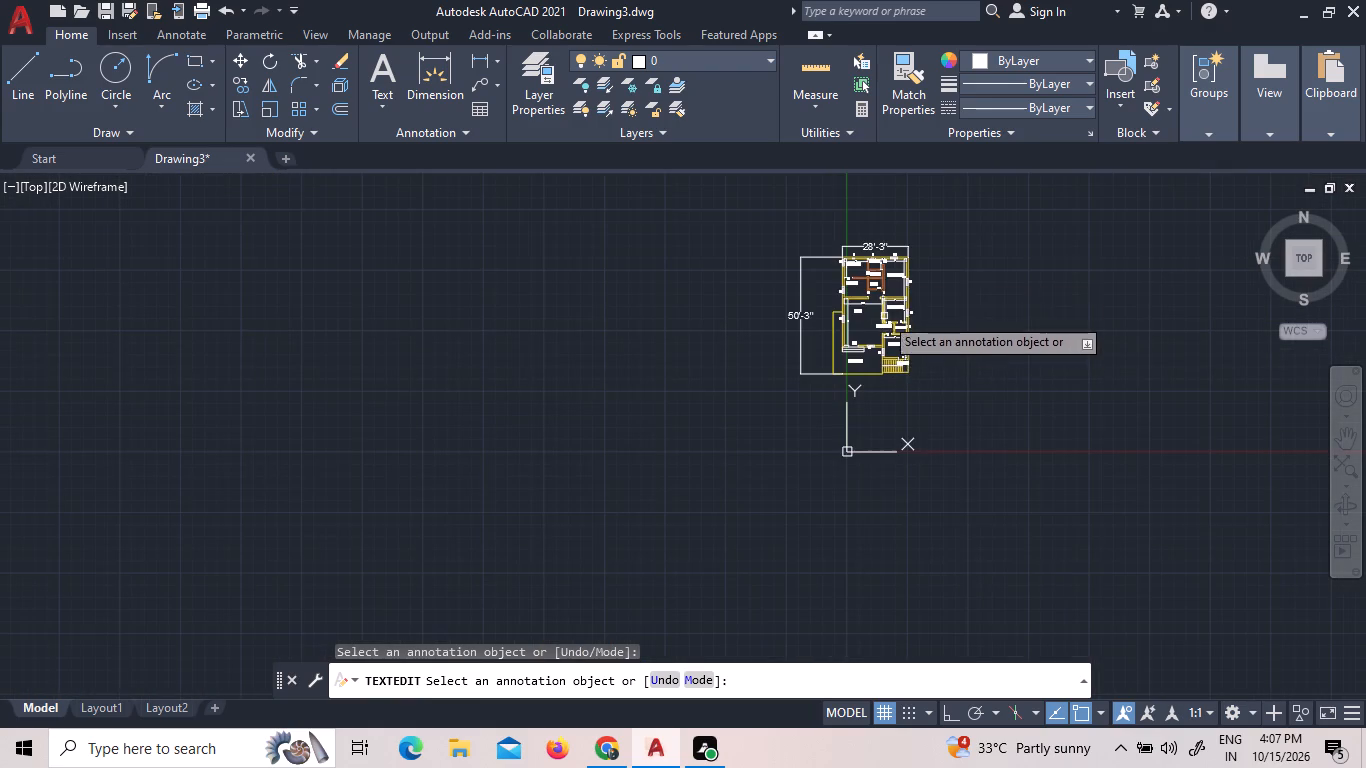
scroll(872, 242, "up", 2)
scroll(899, 339, "up", 2)
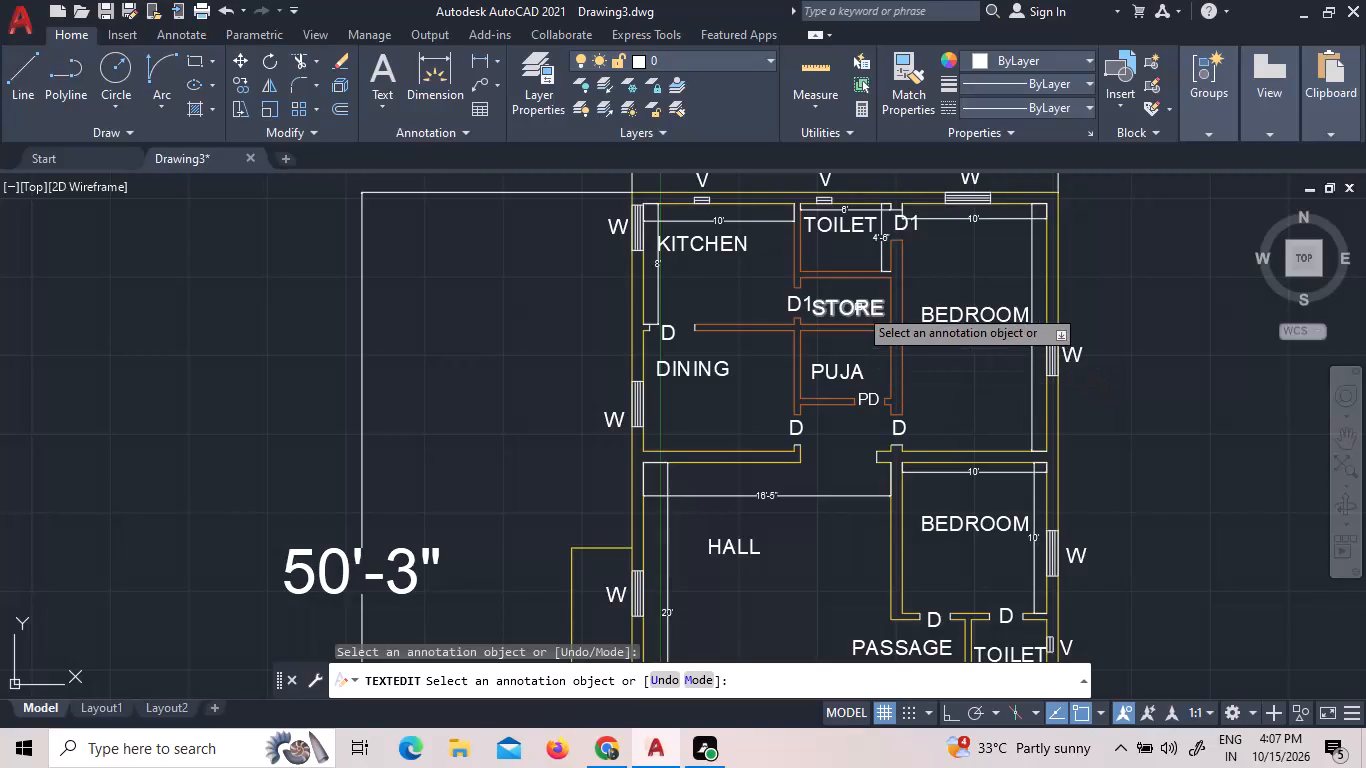
scroll(891, 354, "up", 3)
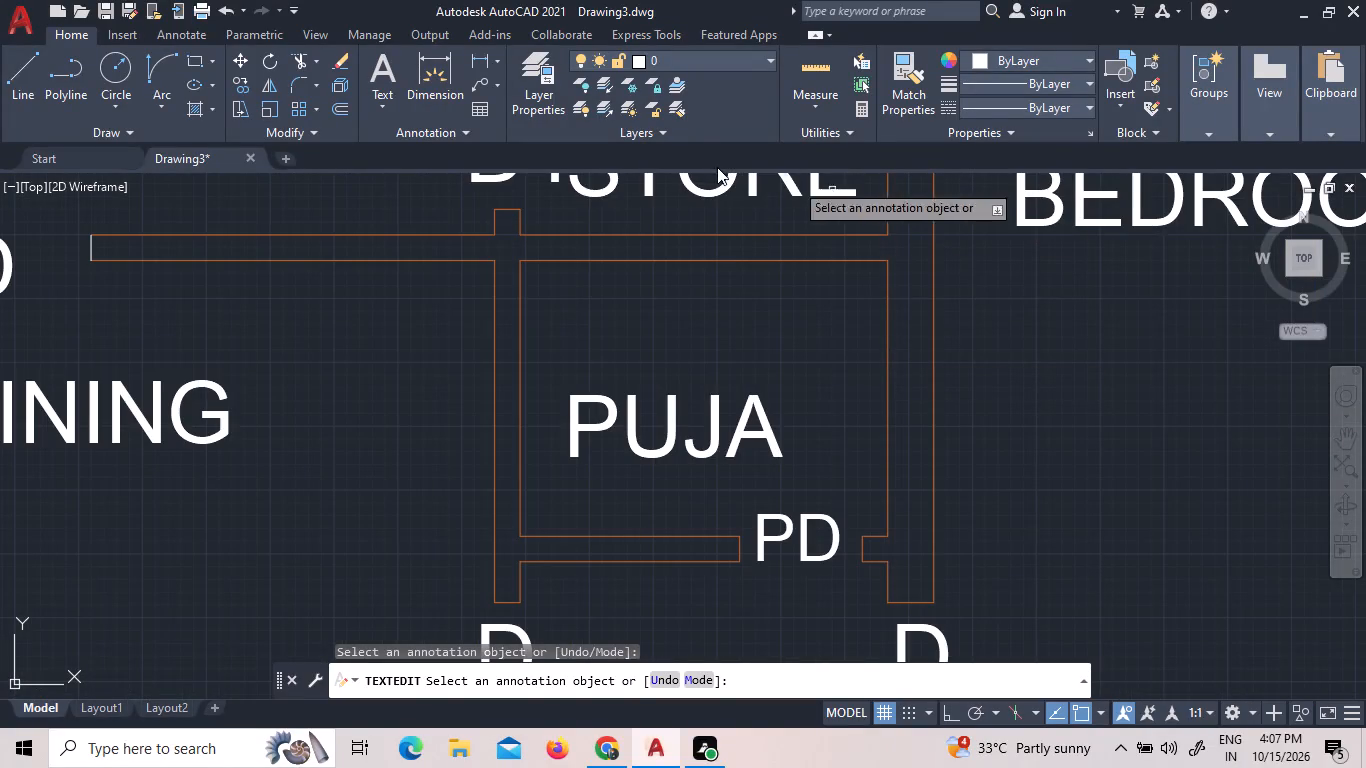
left_click(474, 62)
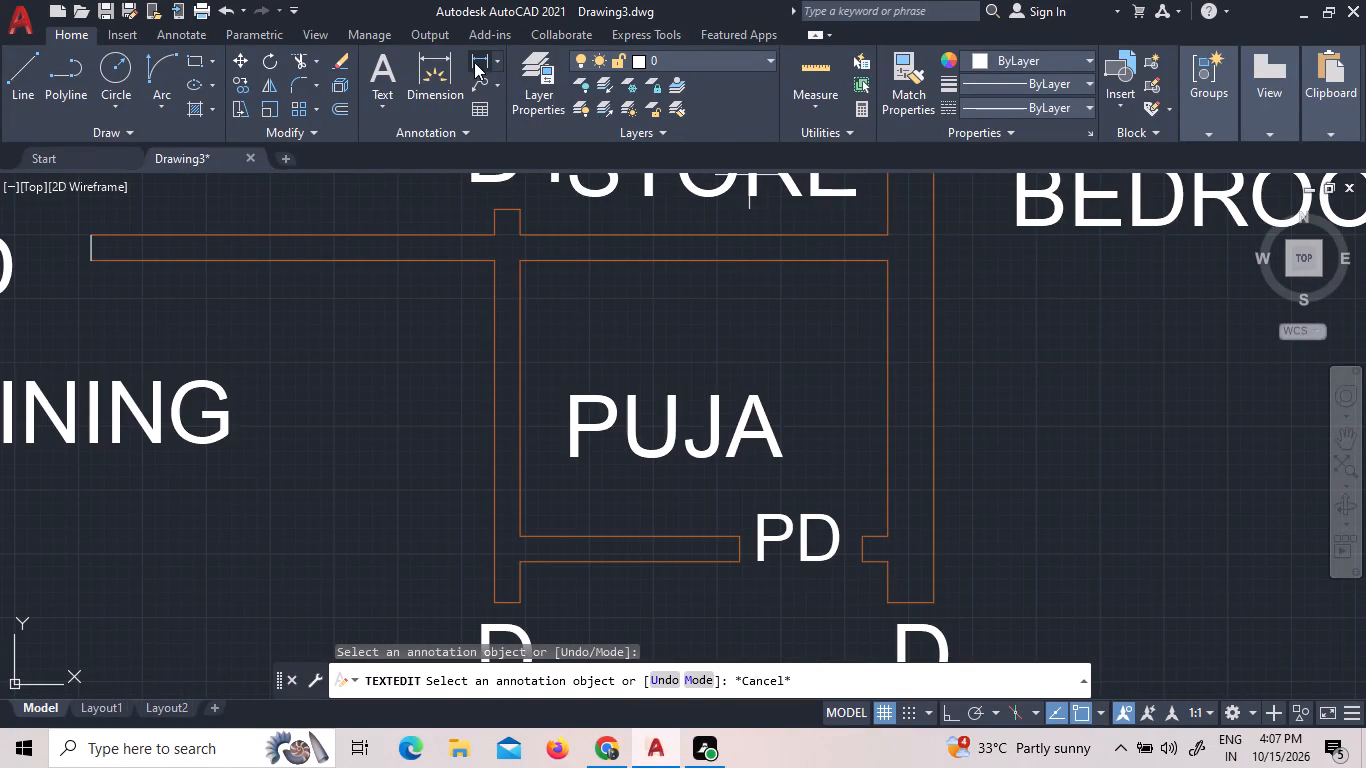
left_click(518, 265)
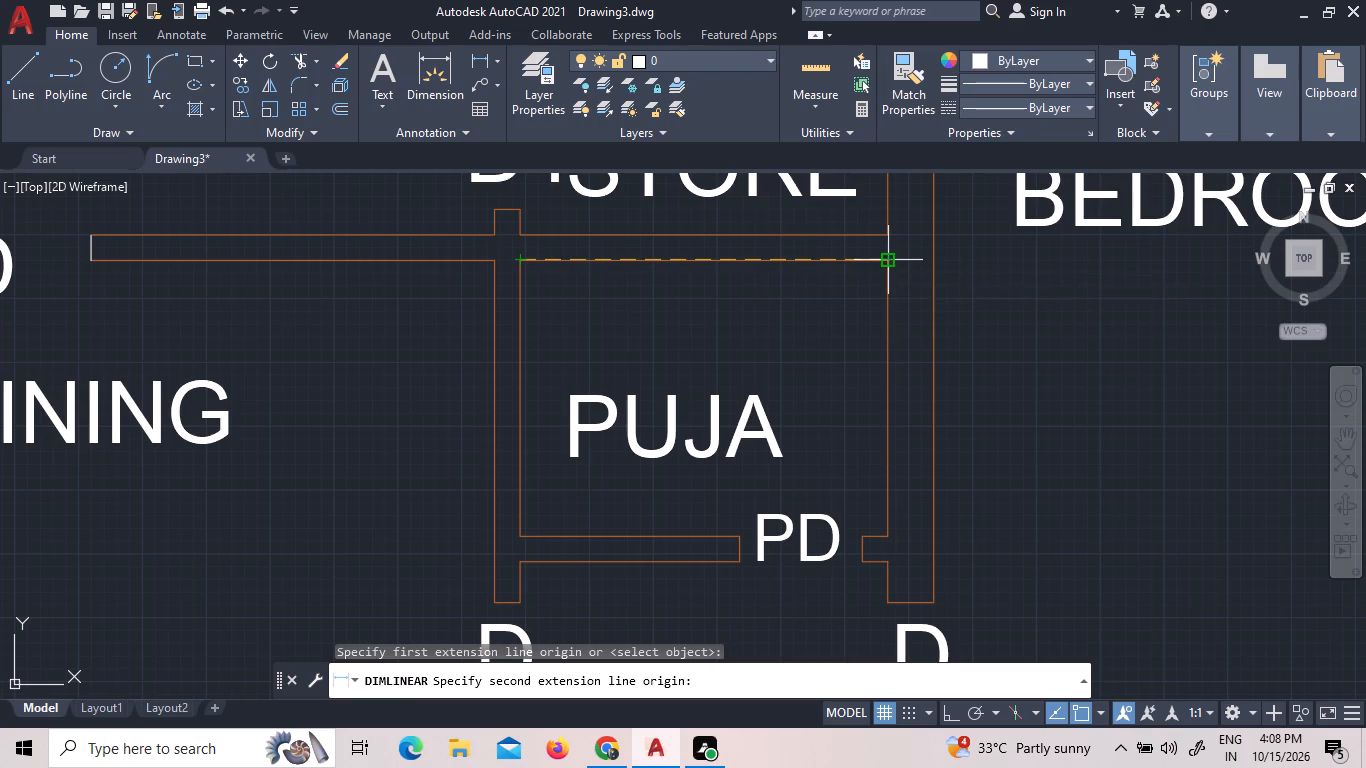
left_click(885, 262)
double_click(884, 296)
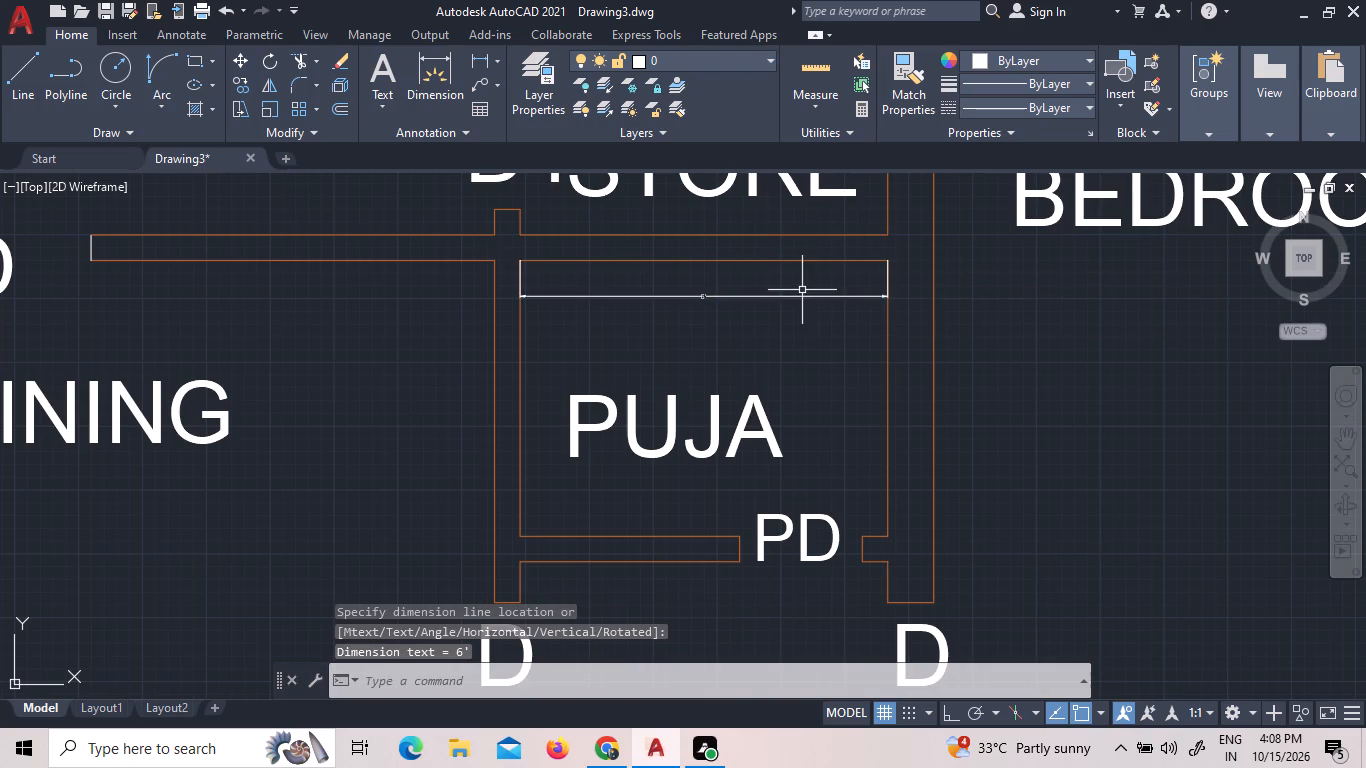
Set the text height of the puja room's width dimension to 5" and finish editing that text.
scroll(734, 298, "up", 2)
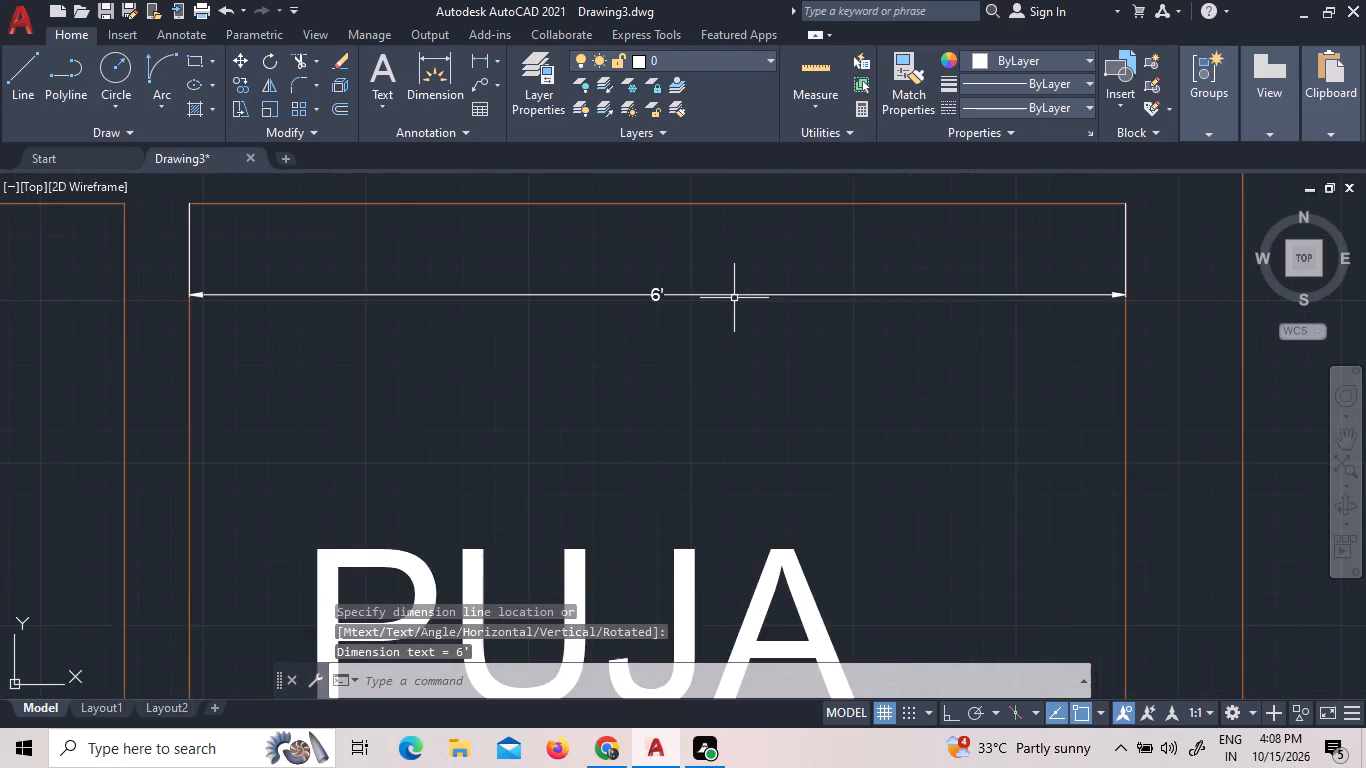
scroll(688, 295, "up", 3)
triple_click(571, 287)
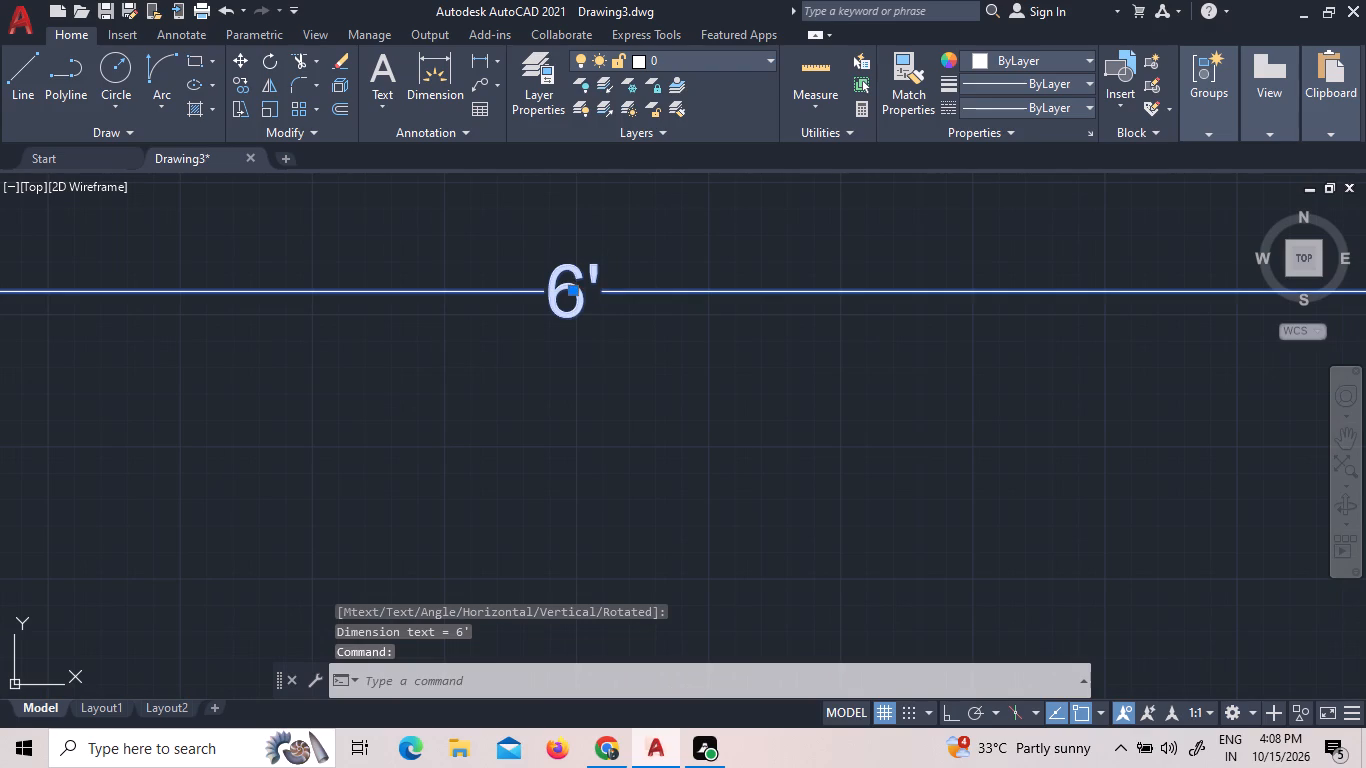
double_click(570, 287)
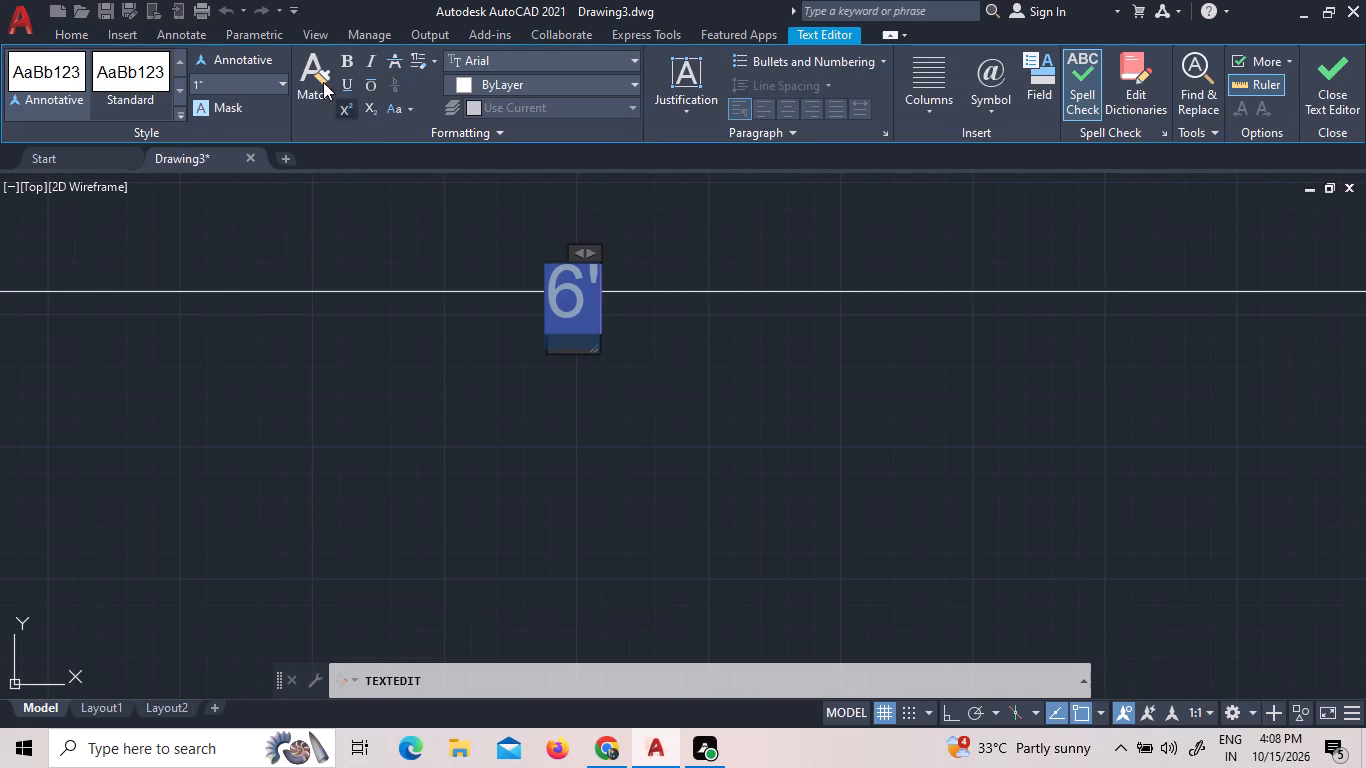
double_click(278, 85)
double_click(287, 88)
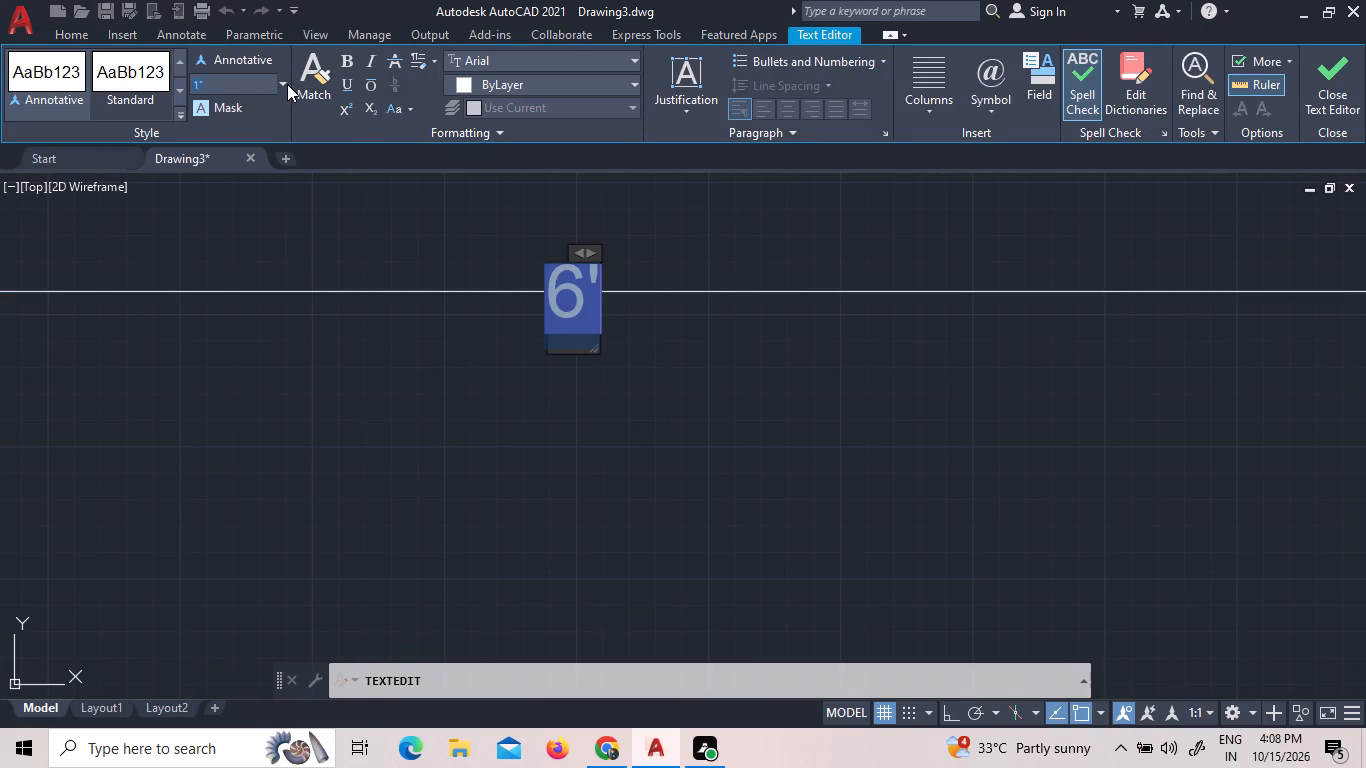
double_click(287, 84)
double_click(280, 78)
left_click(430, 321)
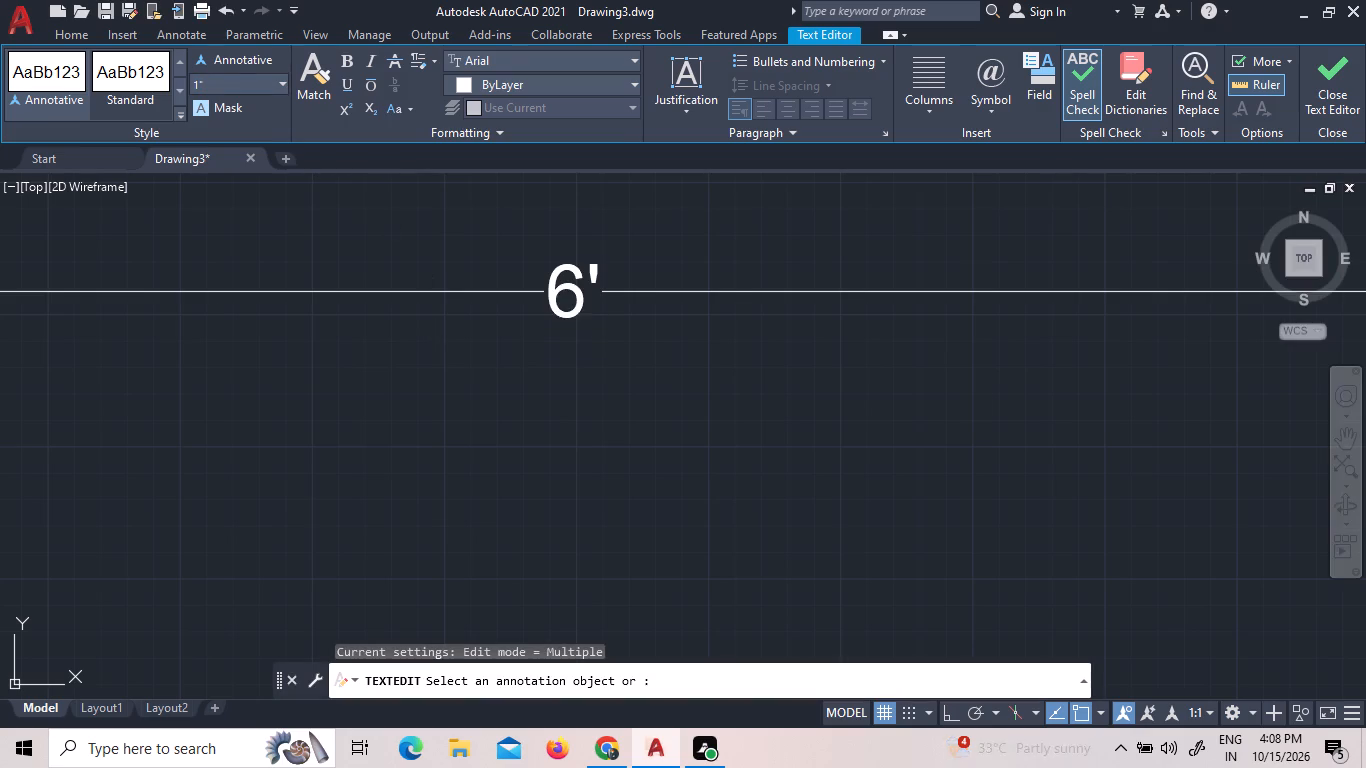
triple_click(567, 269)
left_click(567, 269)
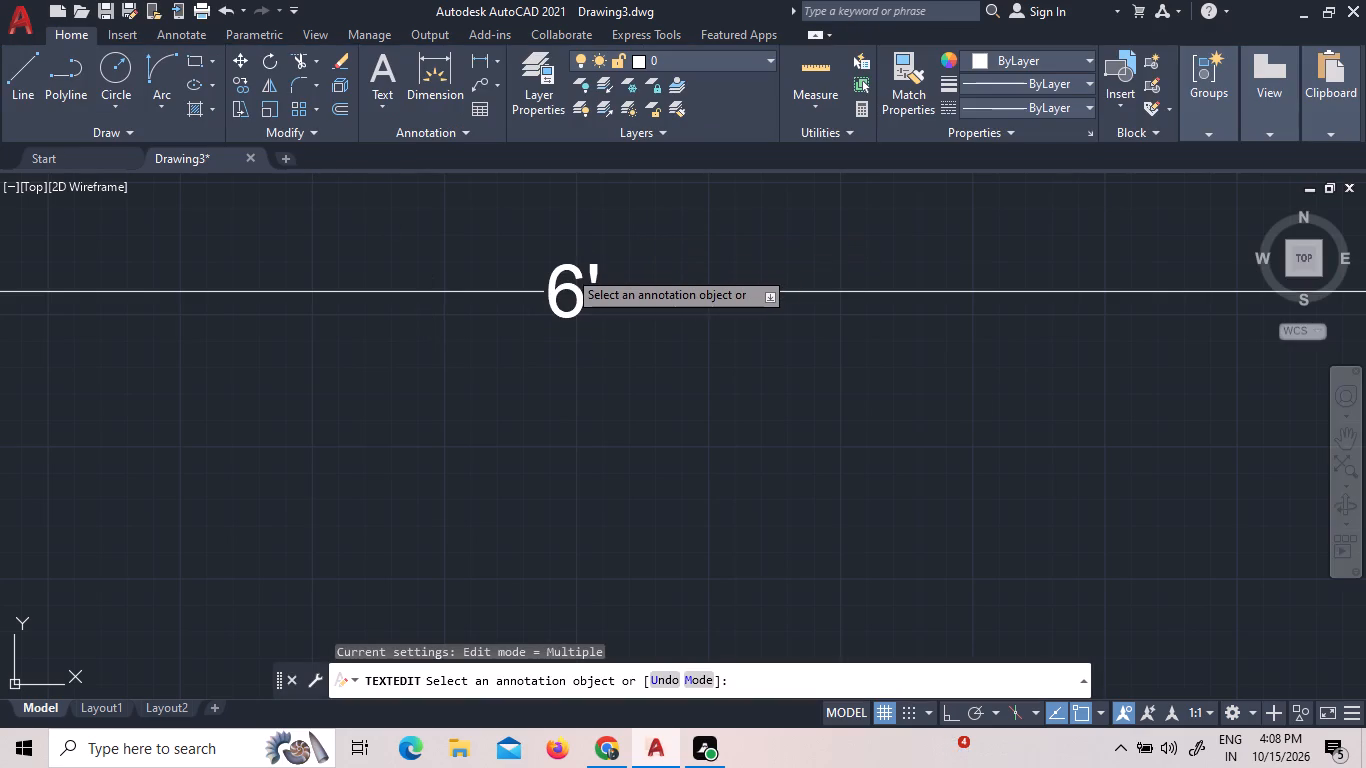
left_click(567, 269)
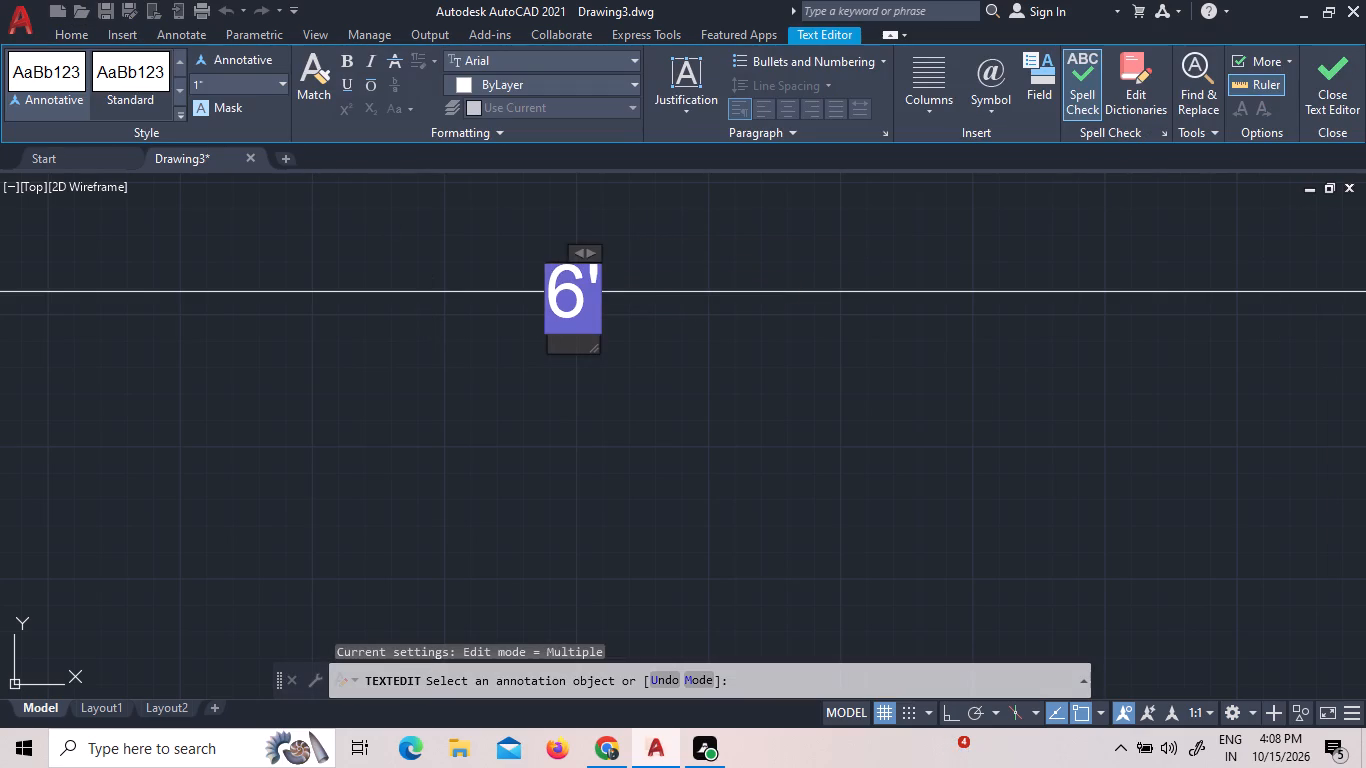
left_click(584, 289)
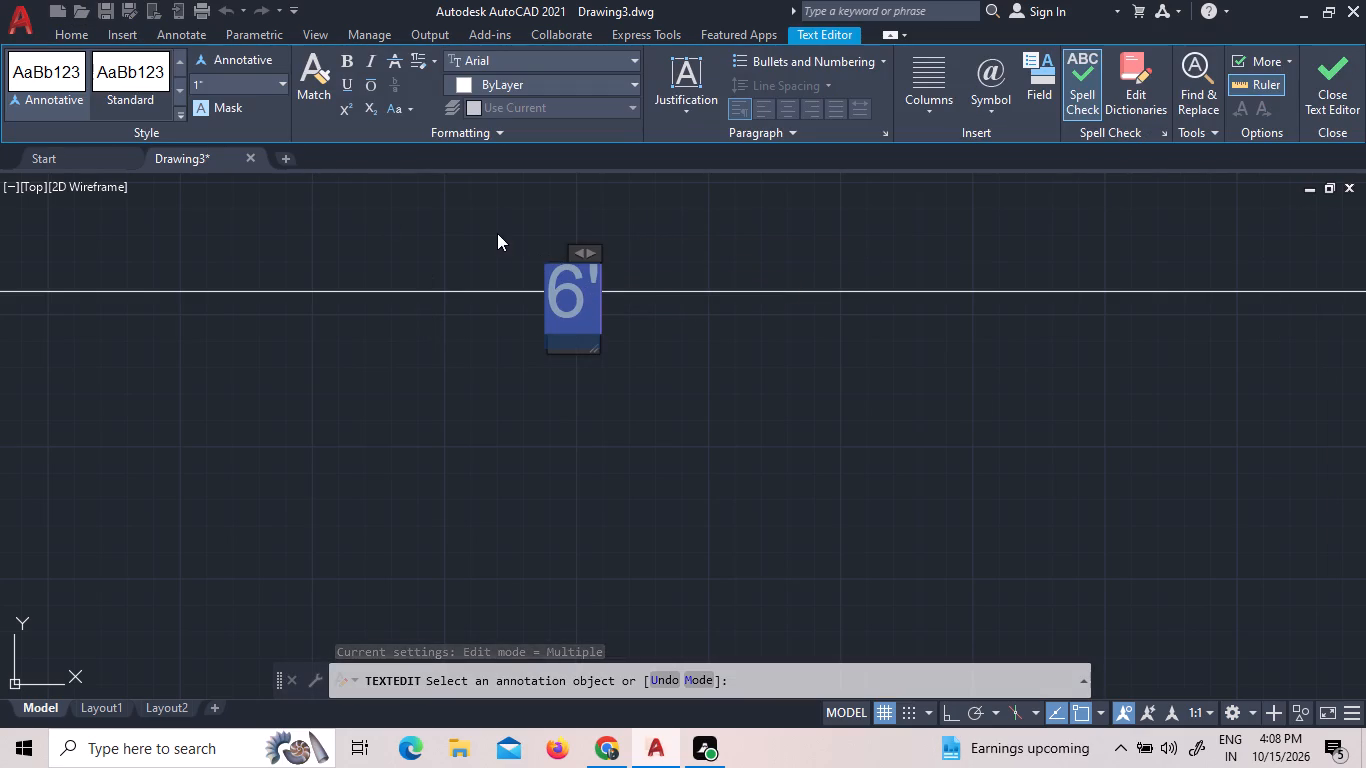
left_click(286, 85)
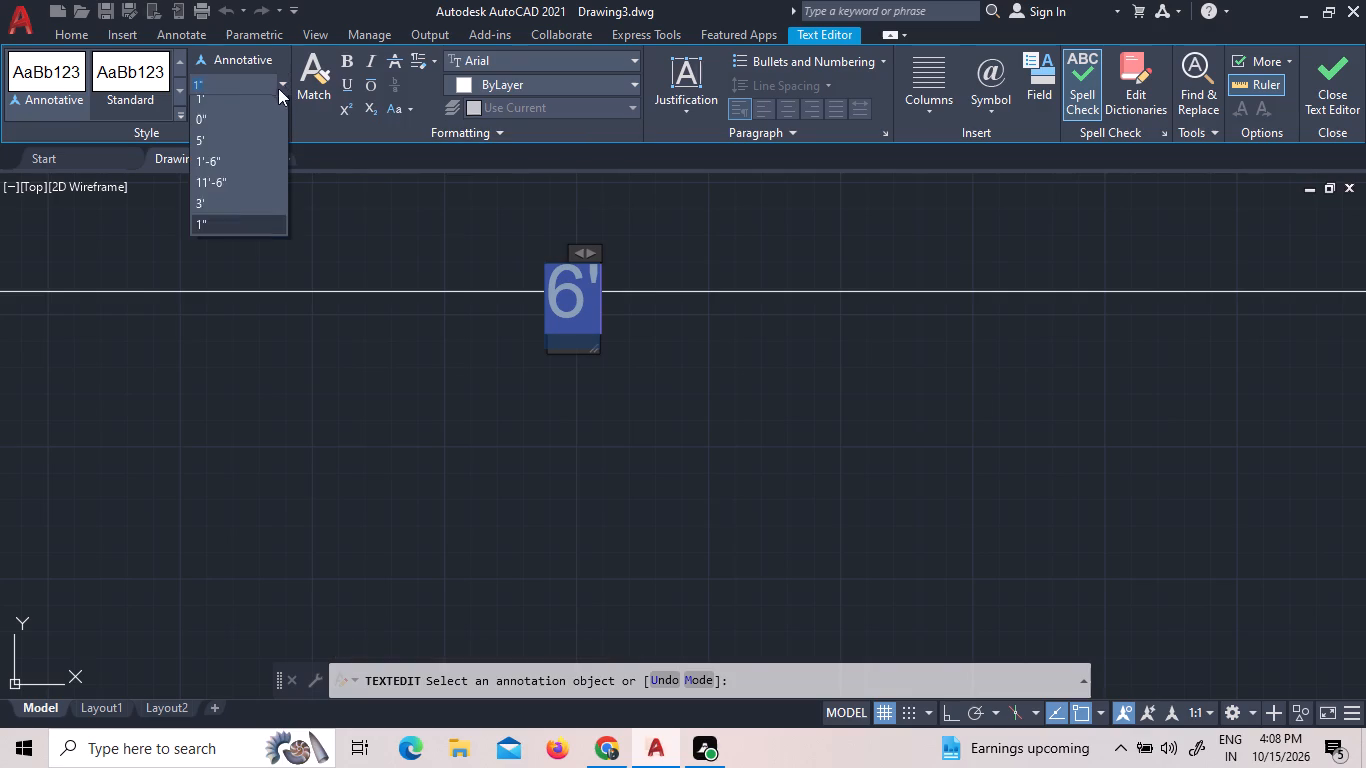
double_click(262, 99)
left_click(387, 241)
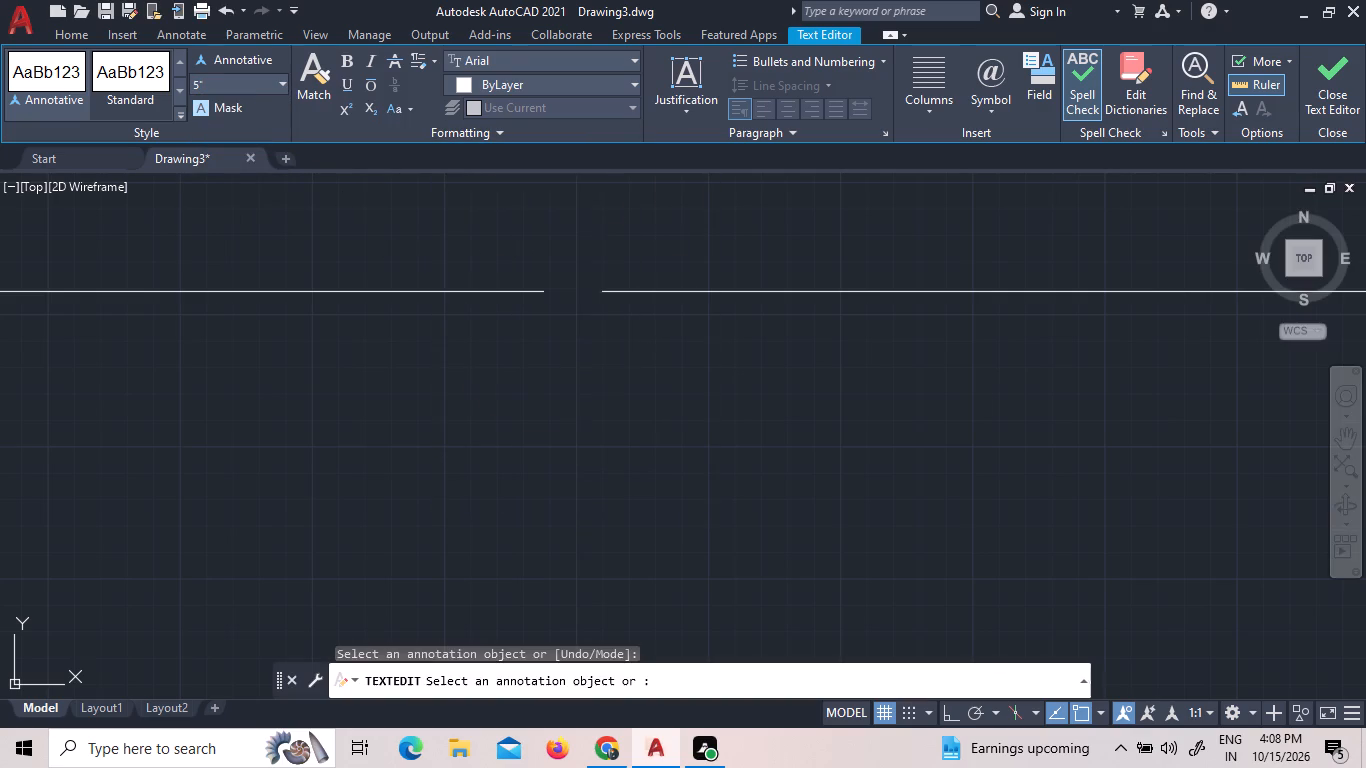
Dimension the puja room's length along the dining-side wall, from the PD door wall to the store-side wall, with the line just inside.
scroll(461, 283, "down", 9)
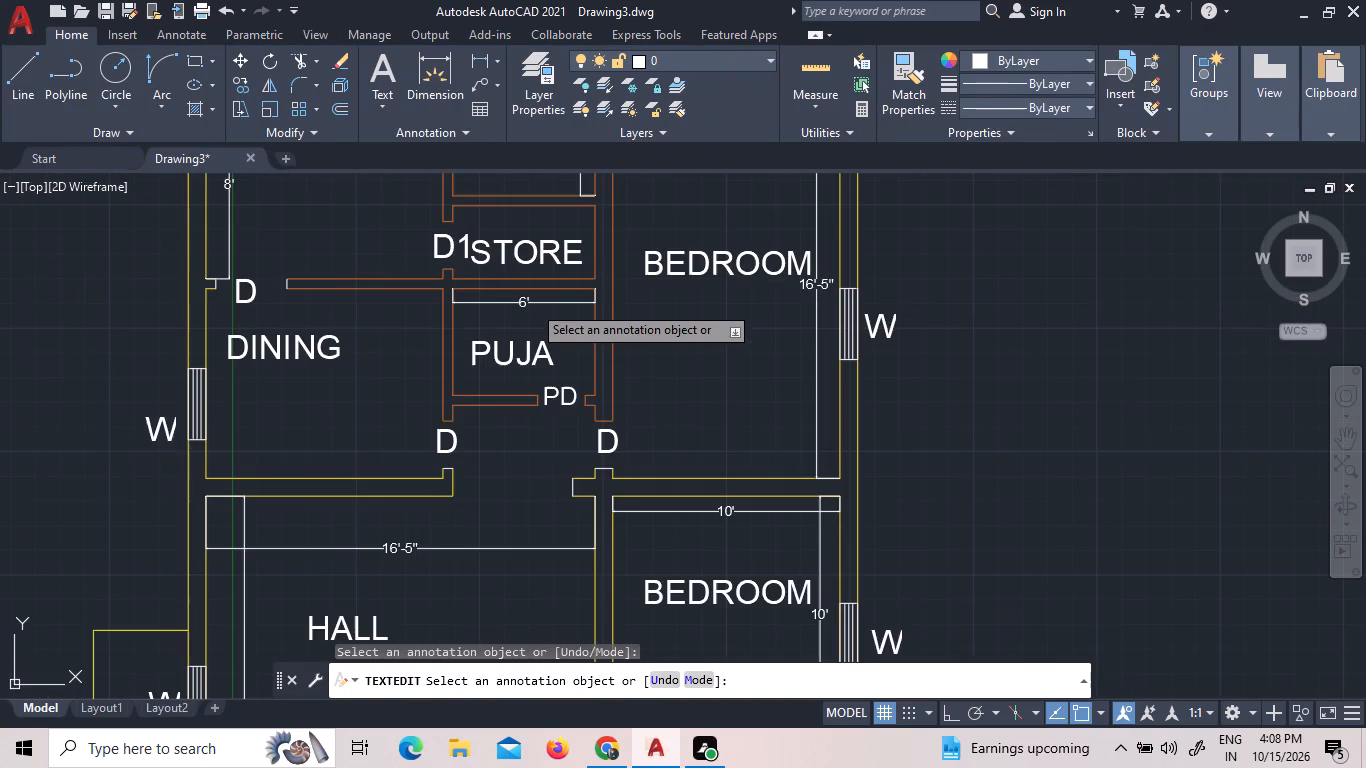
left_click(435, 60)
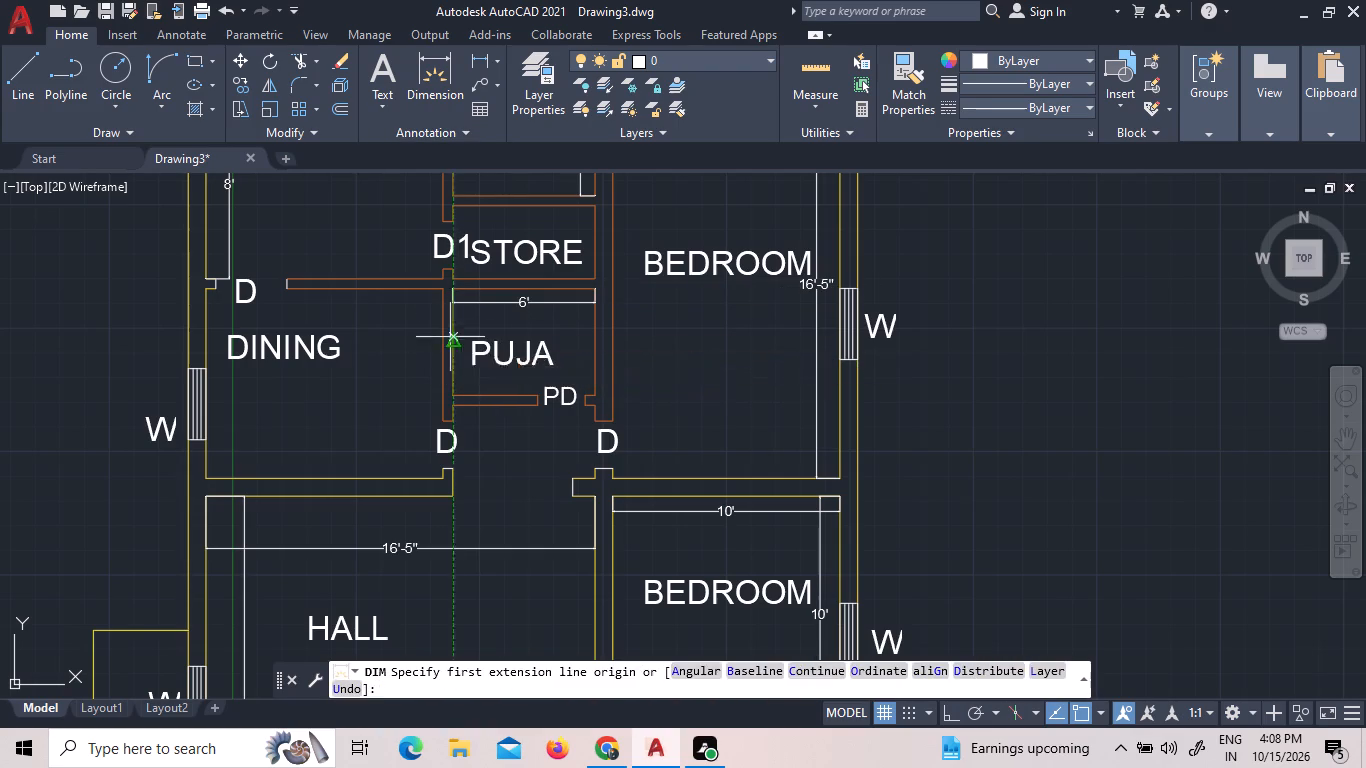
scroll(447, 338, "up", 2)
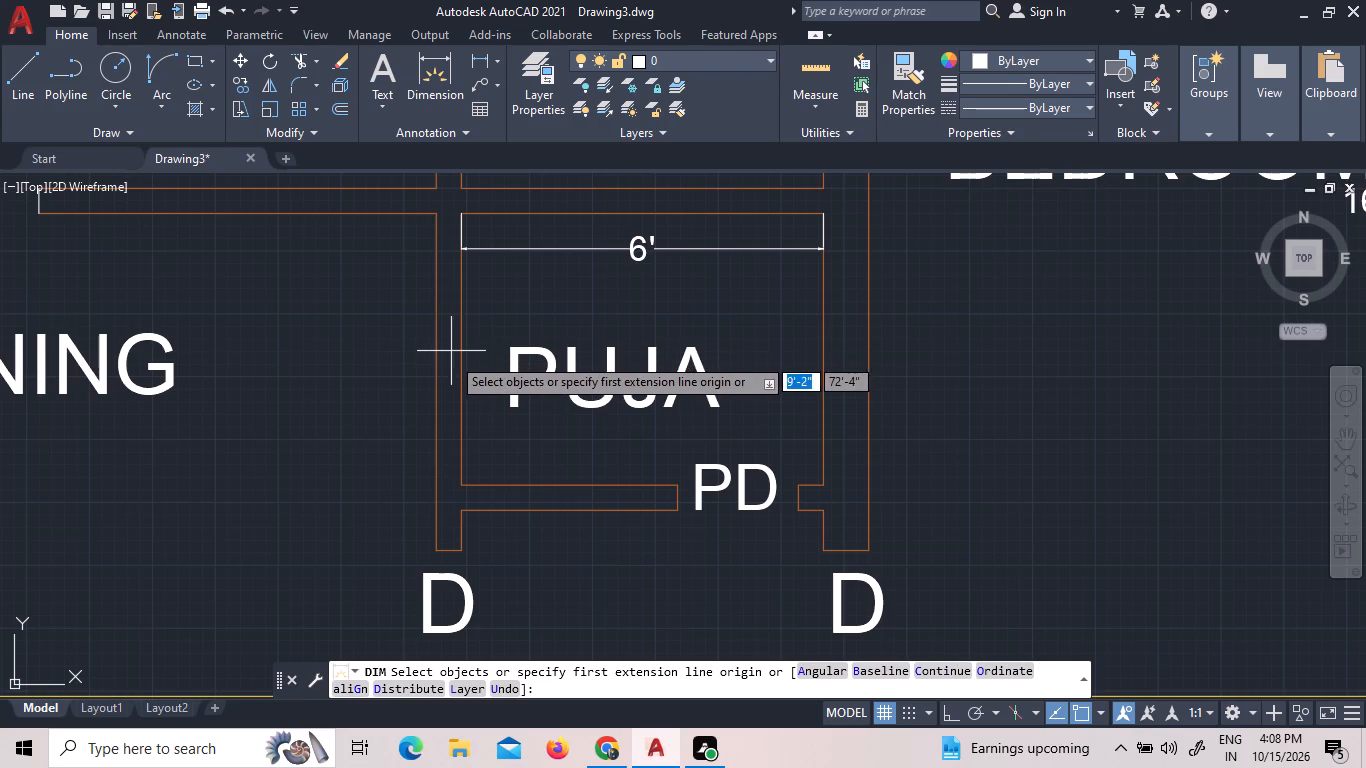
left_click(462, 486)
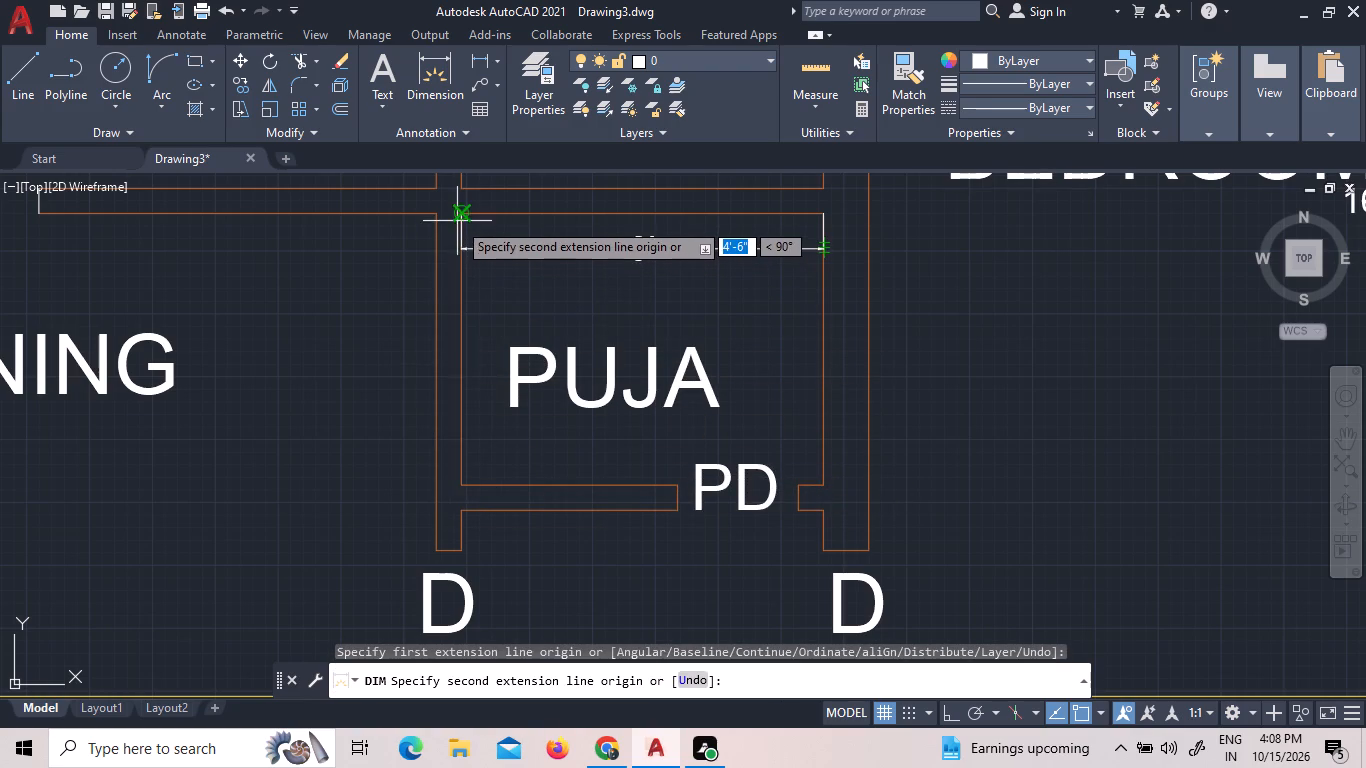
left_click(458, 216)
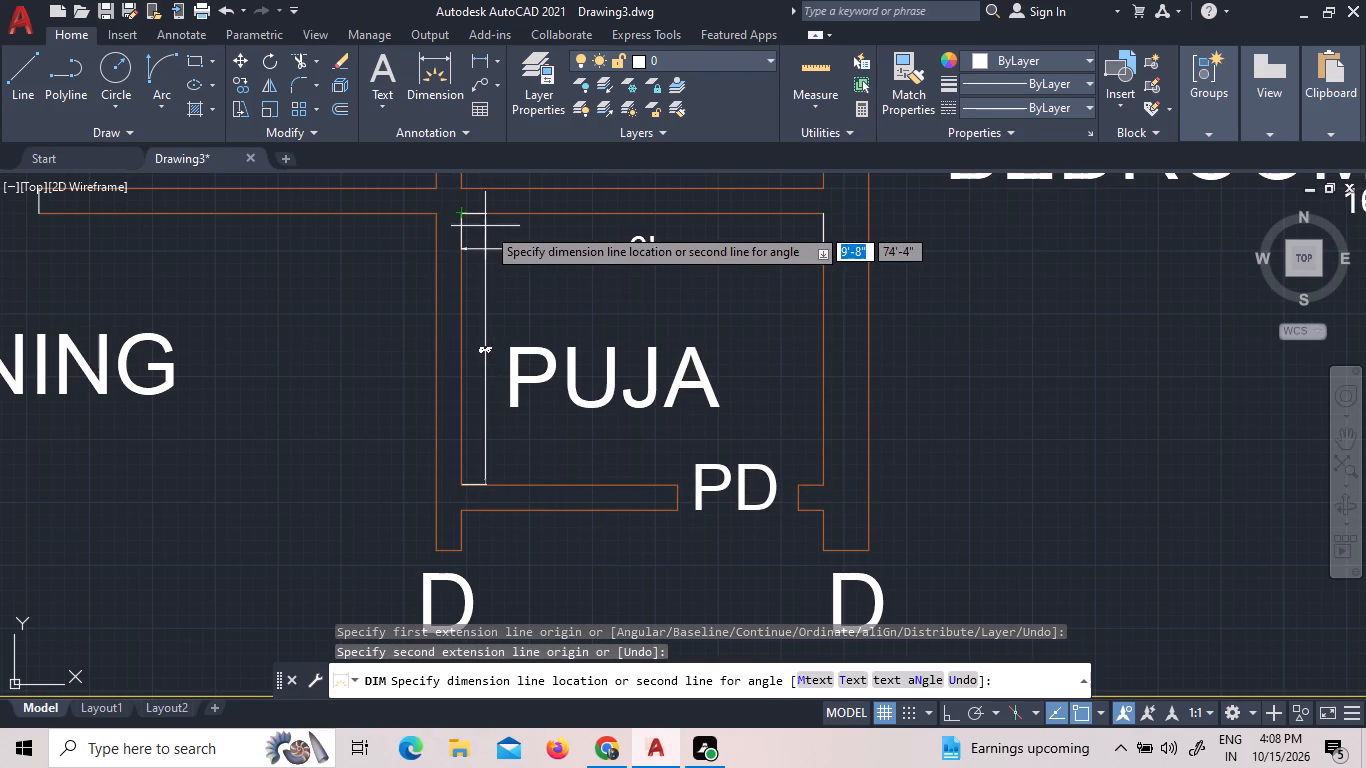
left_click(491, 230)
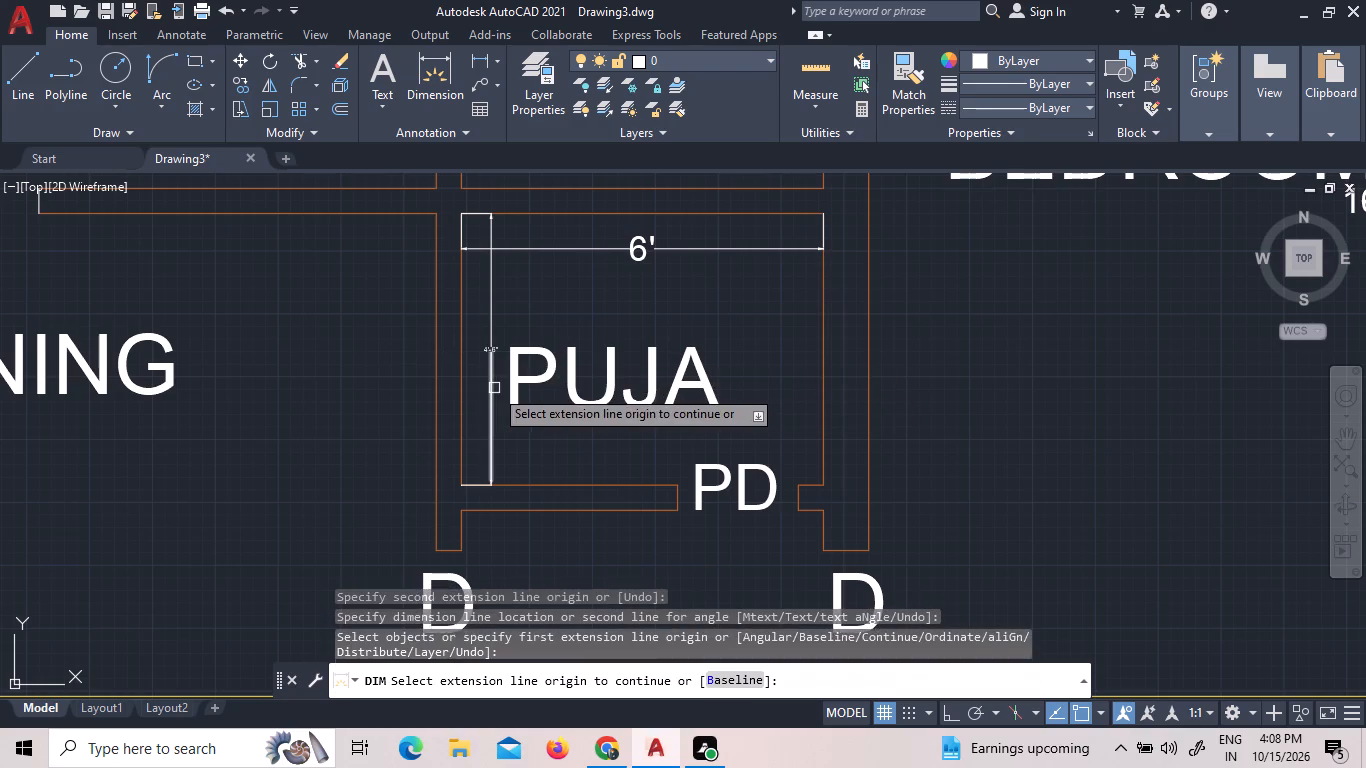
Set the text height of the puja room's length dimension to 5" and finish editing that text.
scroll(495, 386, "up", 3)
scroll(445, 233, "up", 2)
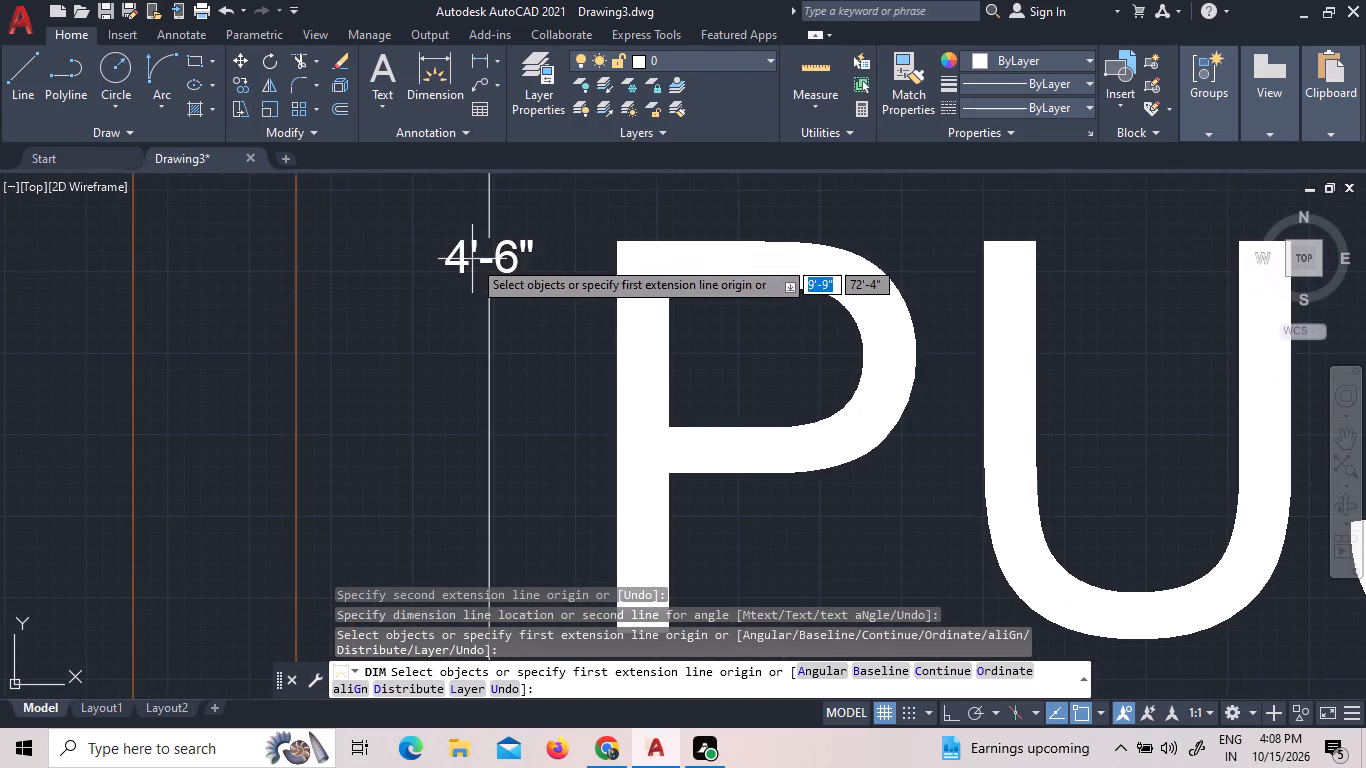
scroll(472, 259, "up", 1)
left_click(472, 259)
right_click(436, 226)
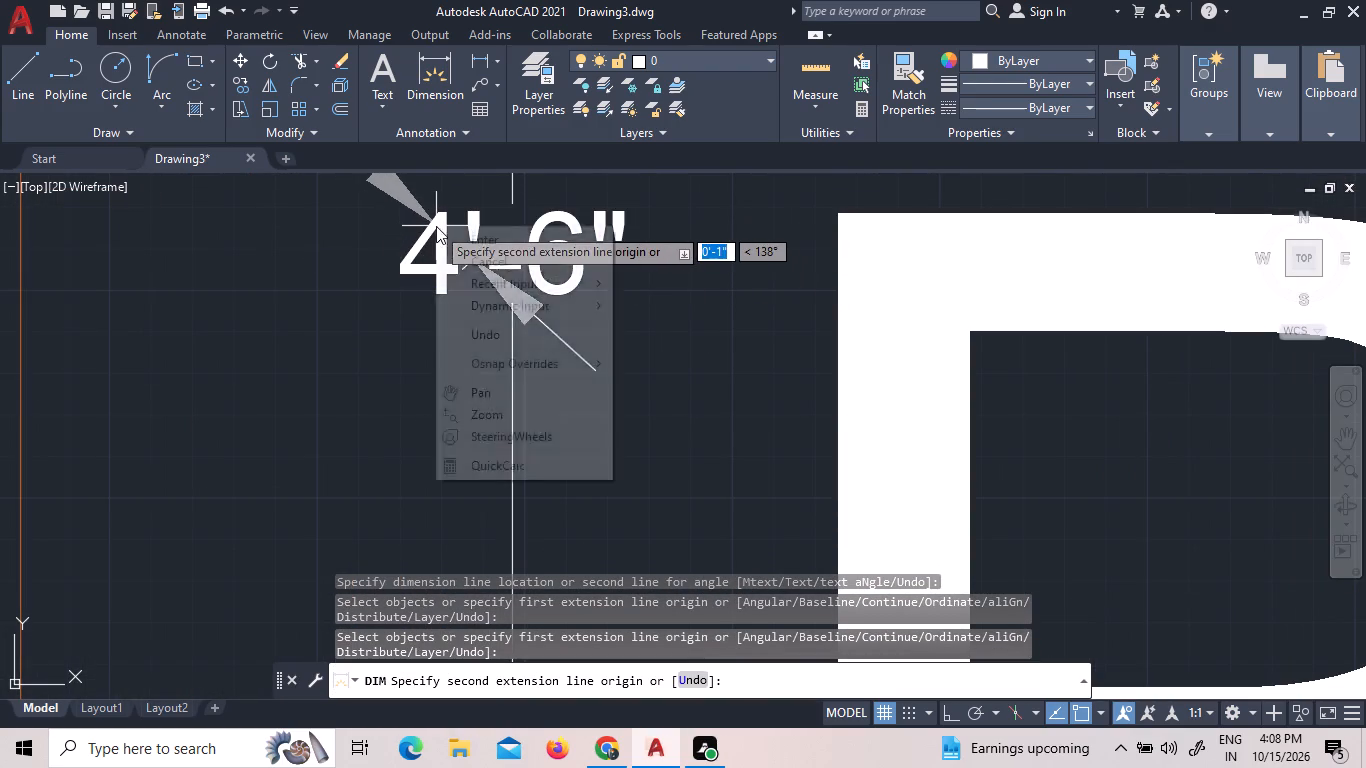
left_click(485, 249)
left_click(441, 229)
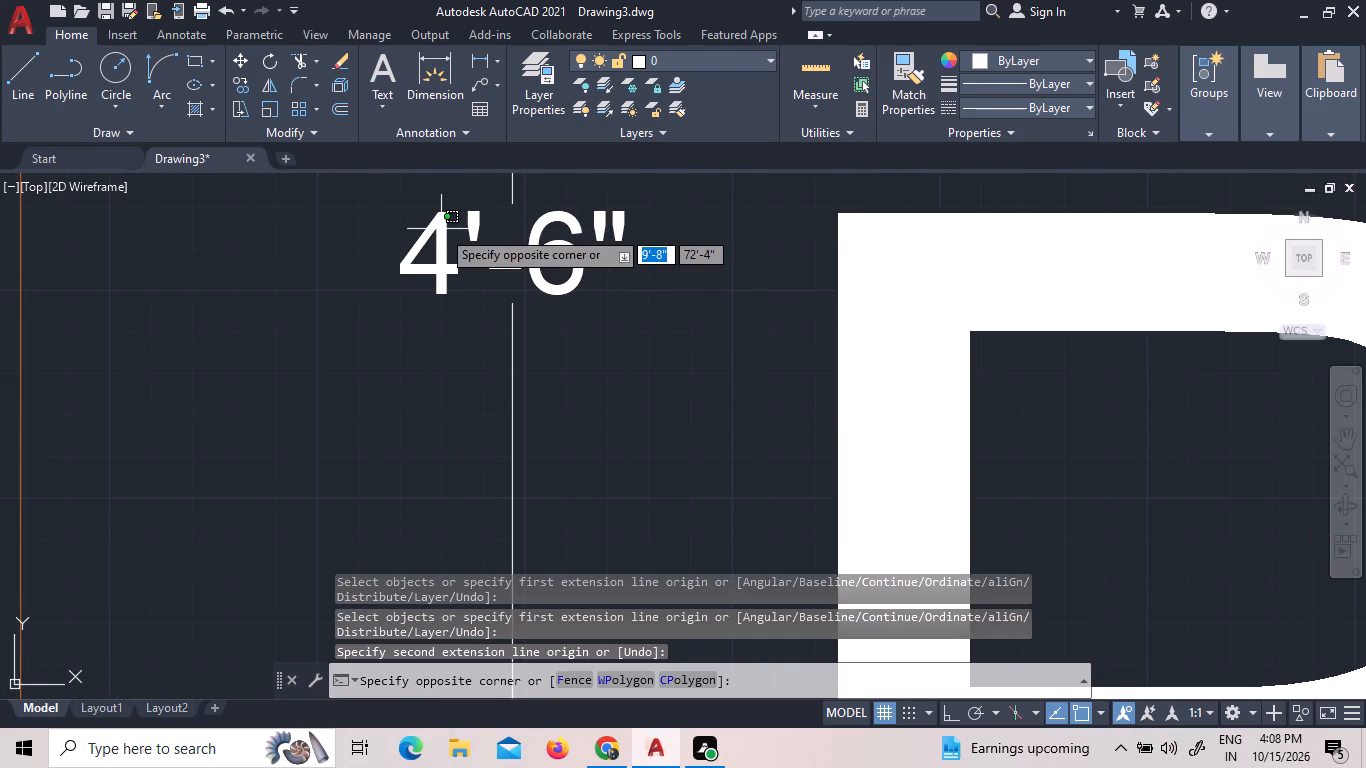
triple_click(441, 229)
left_click(441, 229)
left_click(441, 229)
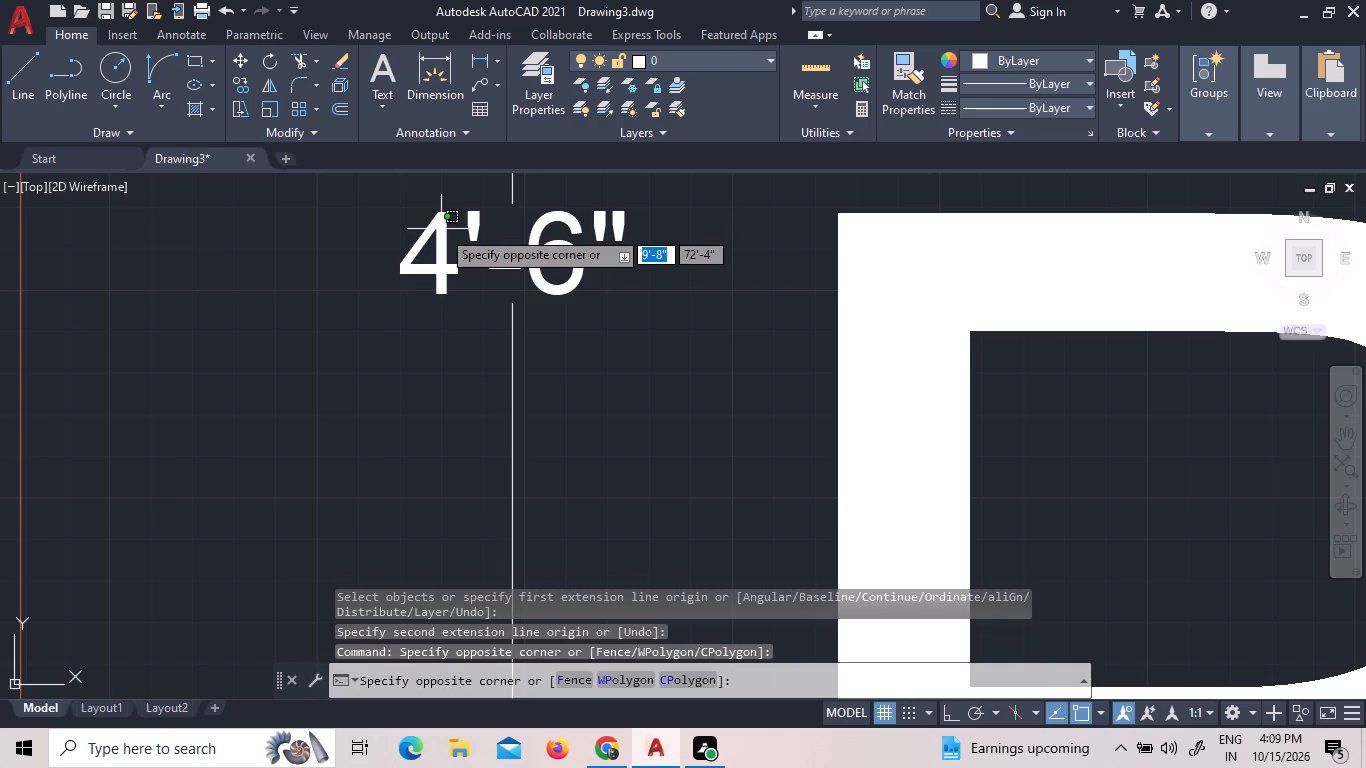
left_click(475, 221)
triple_click(475, 221)
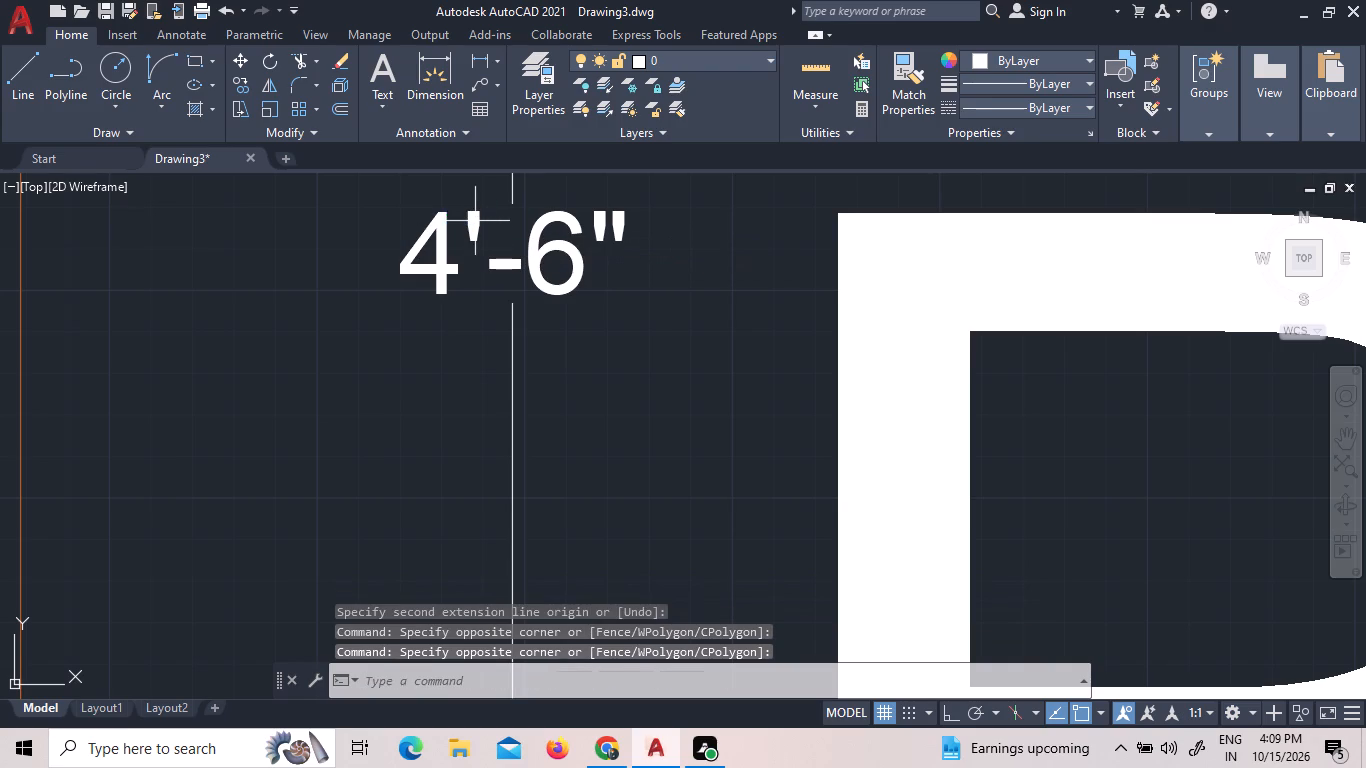
double_click(430, 239)
double_click(430, 239)
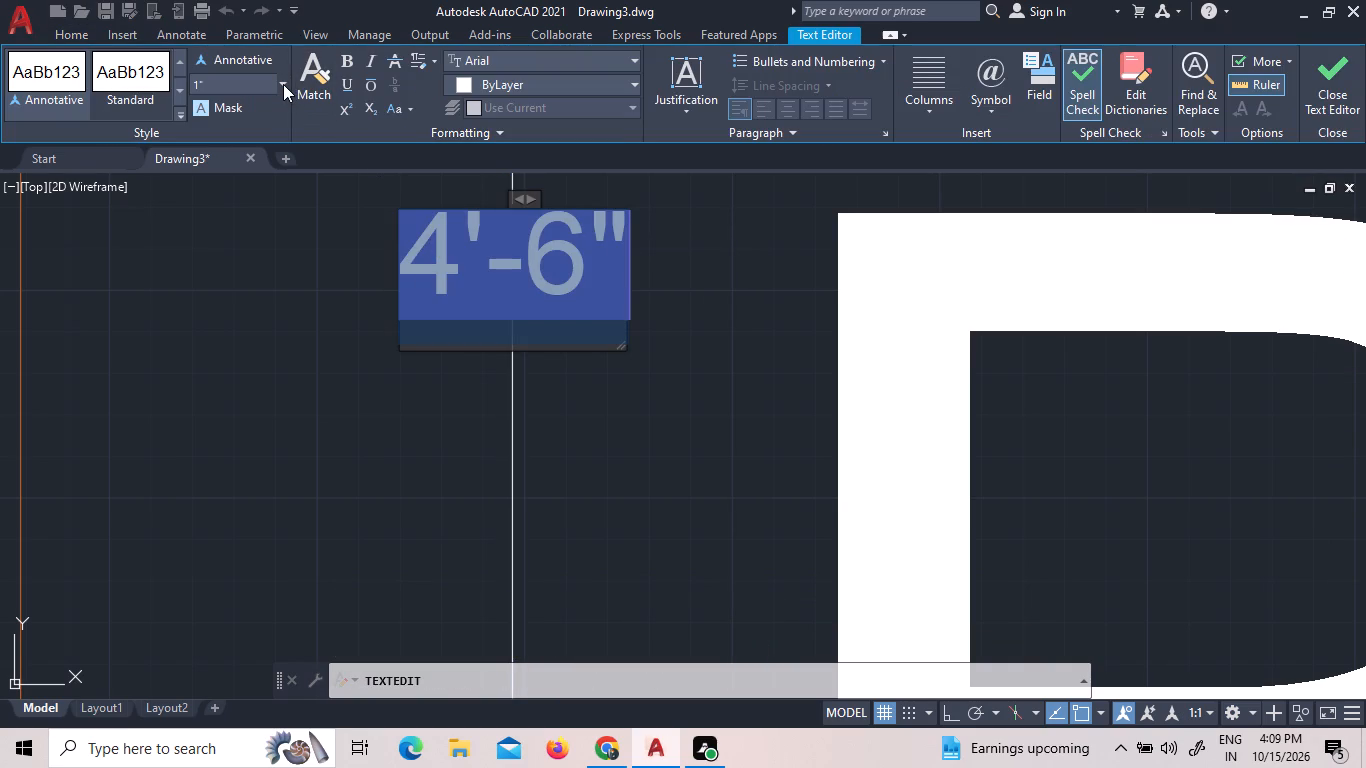
left_click(283, 84)
left_click(263, 106)
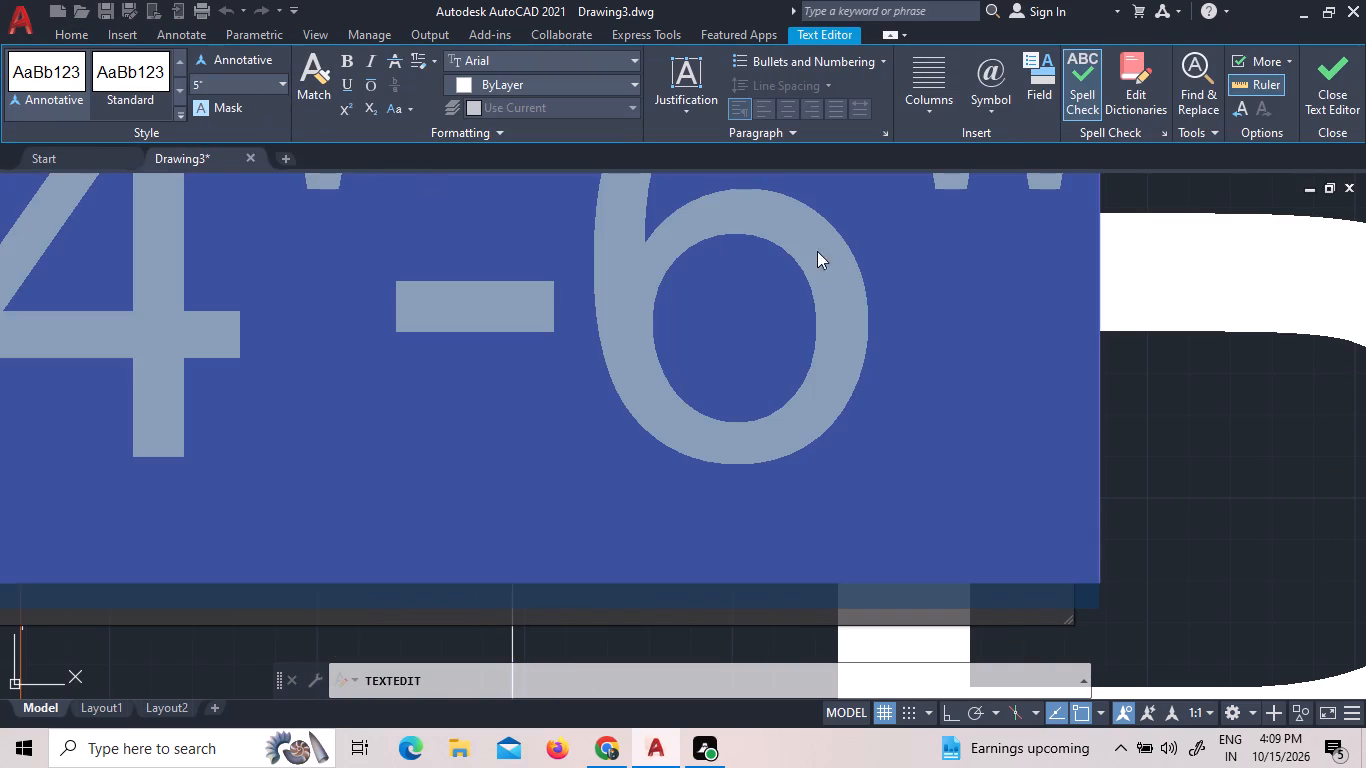
left_click(1227, 372)
Dimension the length of the toilet beside the passage, between its two bedroom-side walls, with the line inside near the passage wall.
scroll(1208, 433, "down", 5)
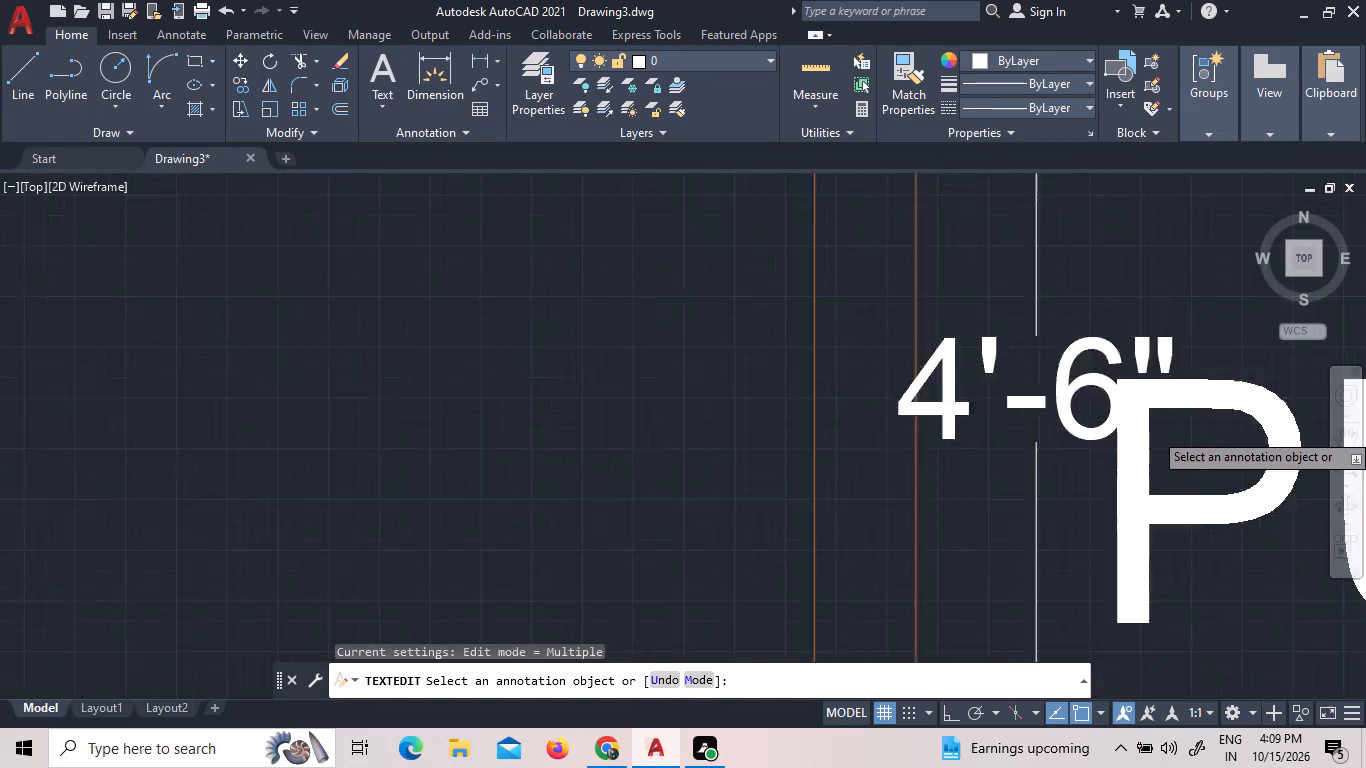
scroll(1201, 431, "down", 1)
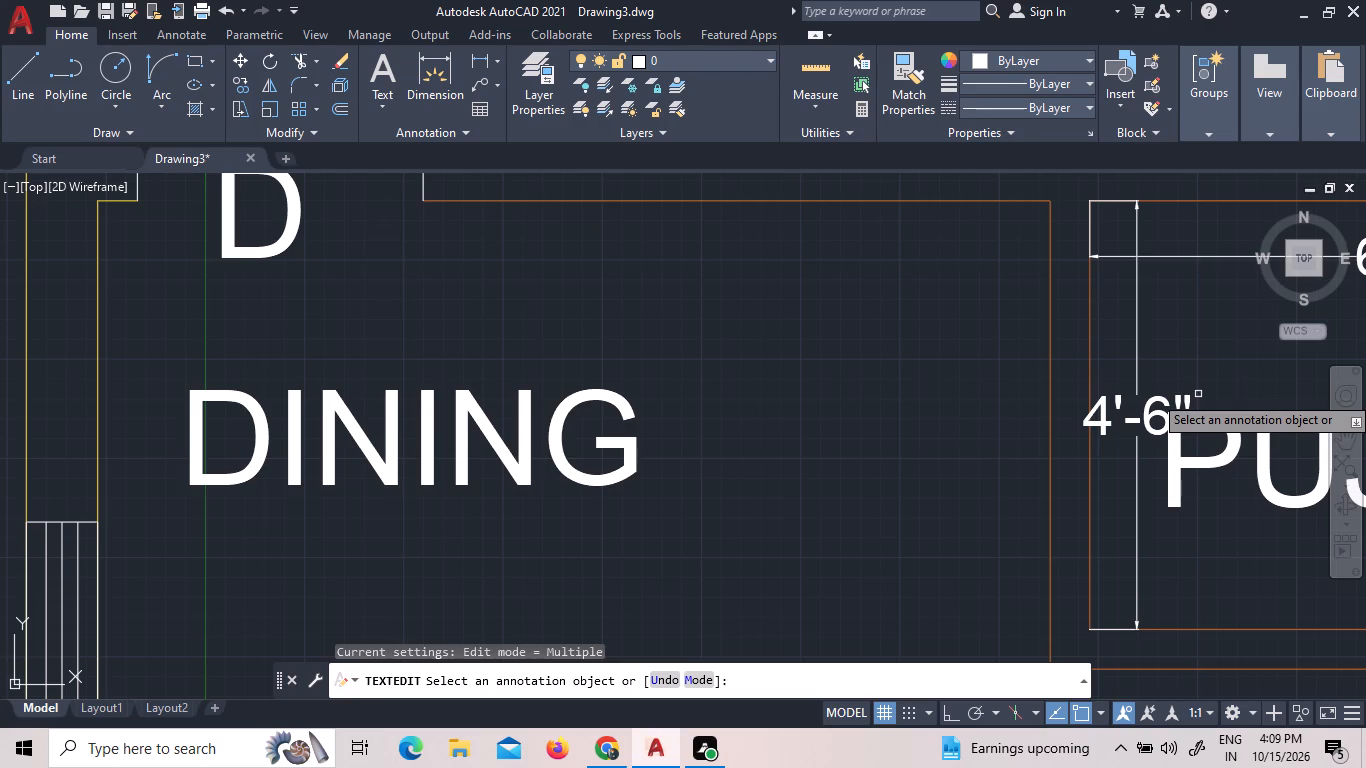
scroll(1198, 394, "down", 2)
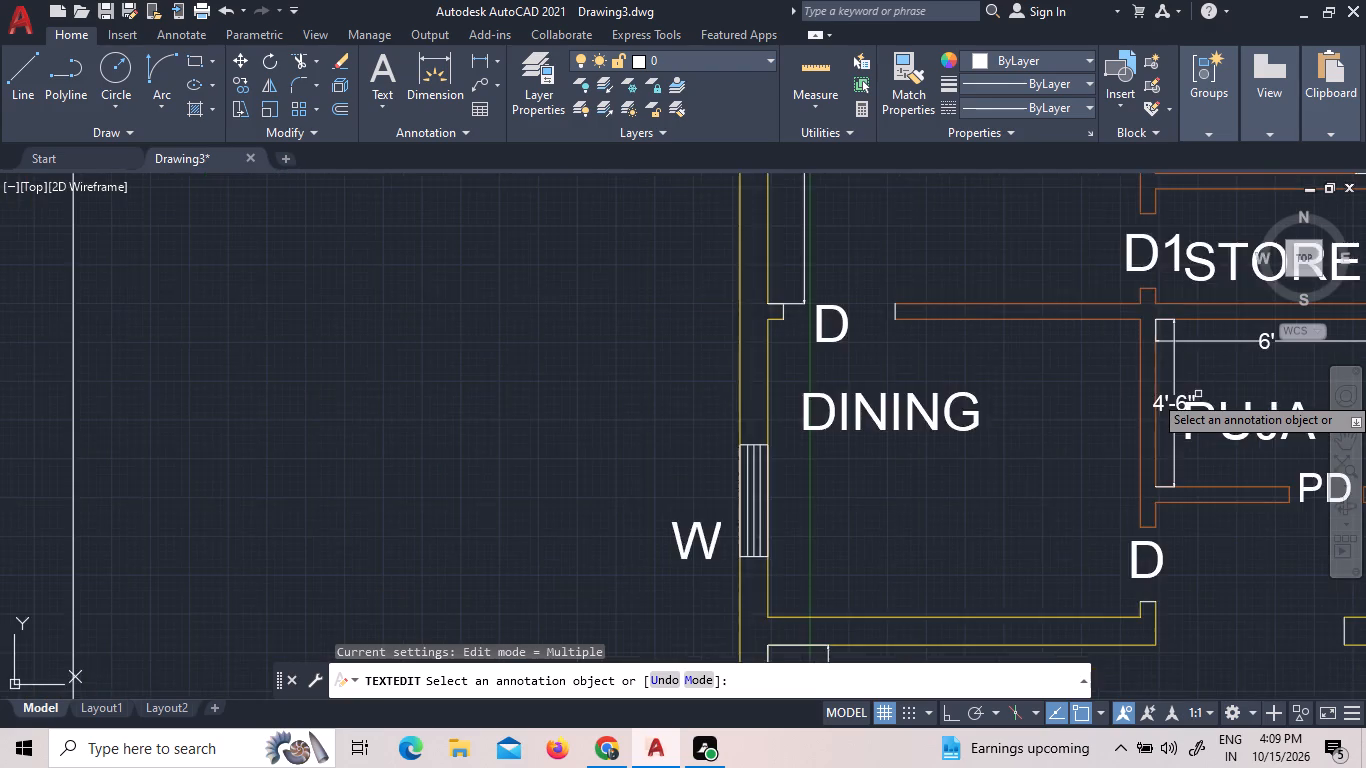
scroll(1198, 394, "down", 2)
middle_click_drag(1198, 394, 1083, 412)
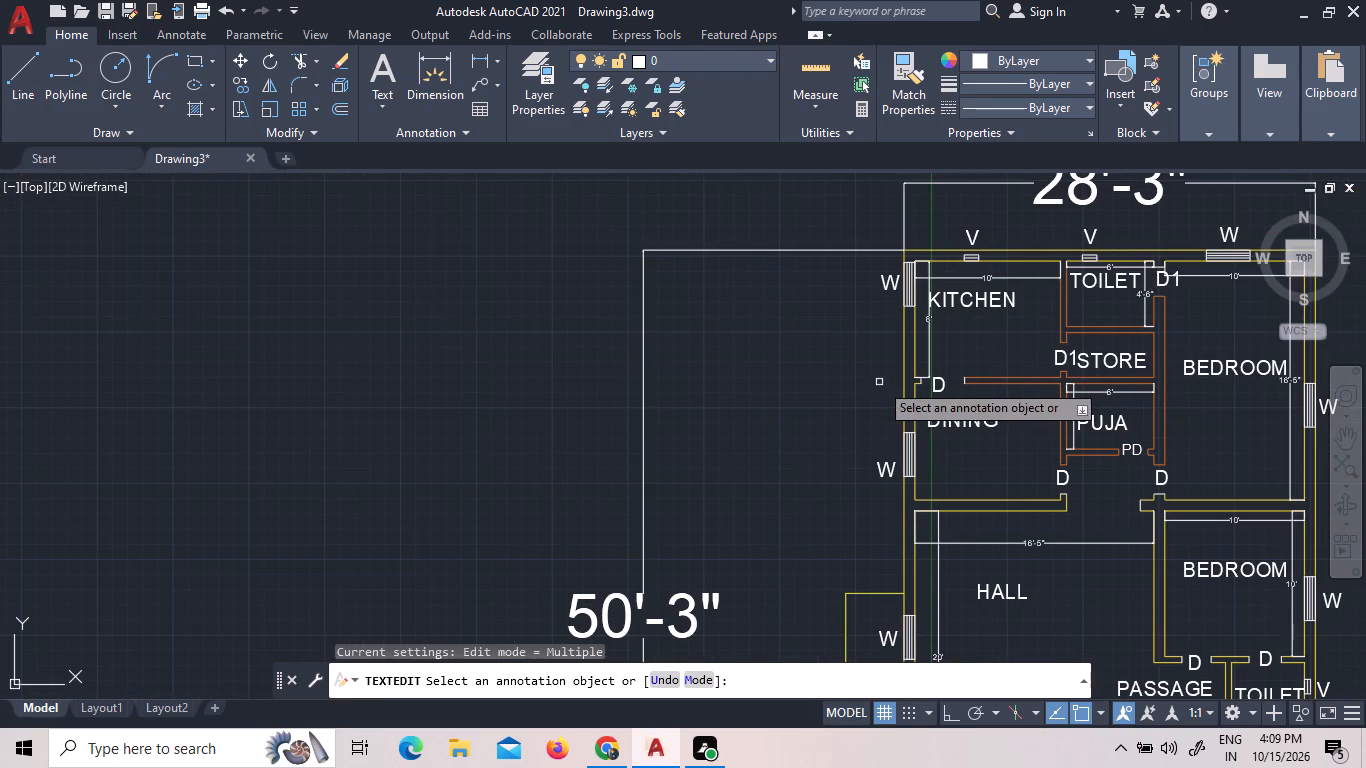
scroll(1088, 422, "up", 2)
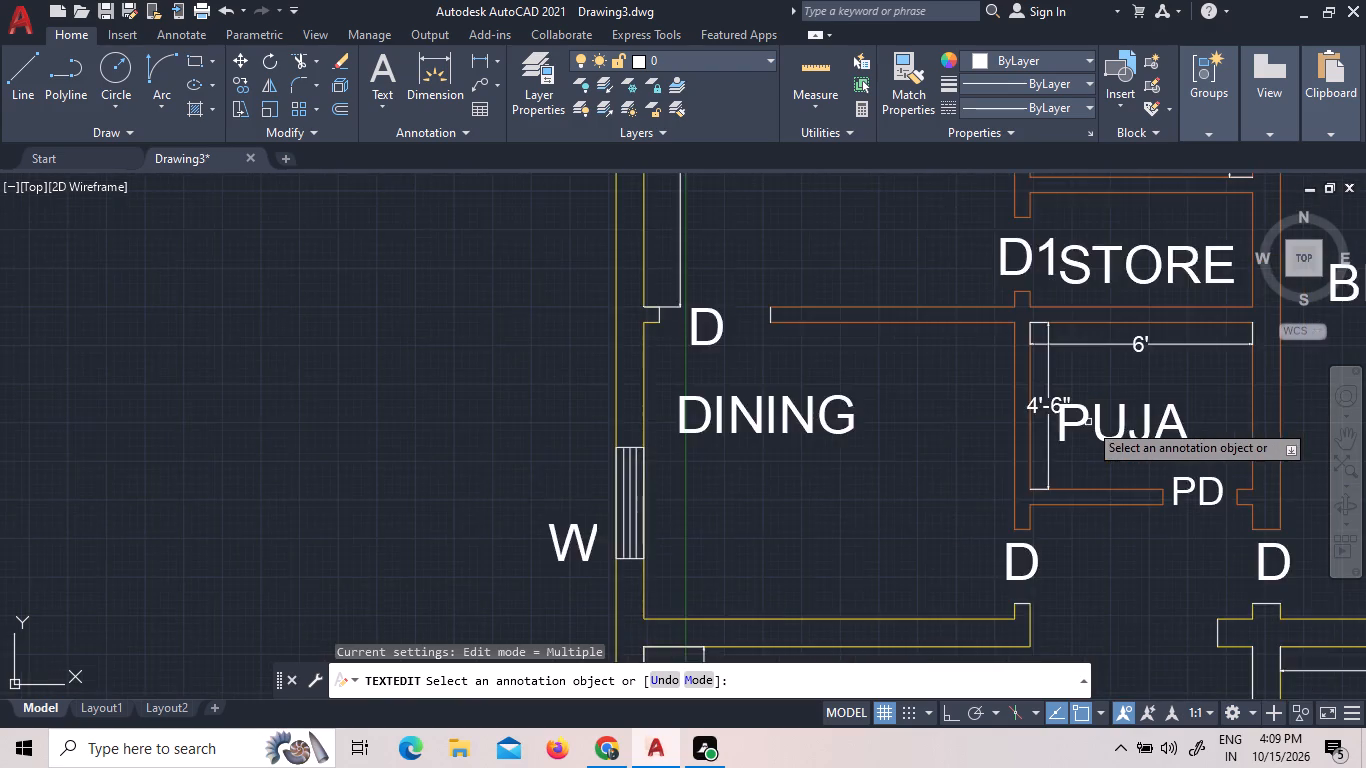
scroll(1088, 422, "up", 2)
middle_click_drag(1128, 335, 875, 332)
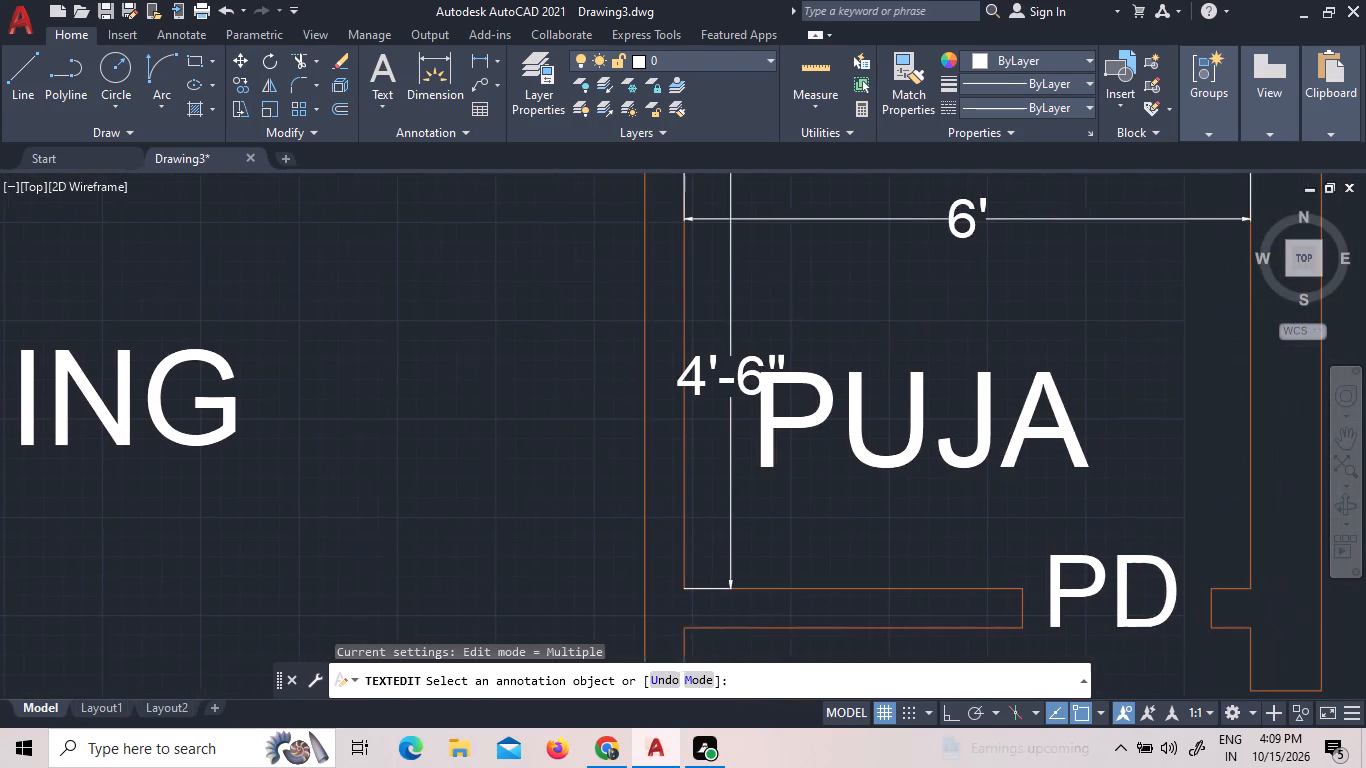
middle_click_drag(875, 332, 822, 325)
scroll(822, 325, "down", 2)
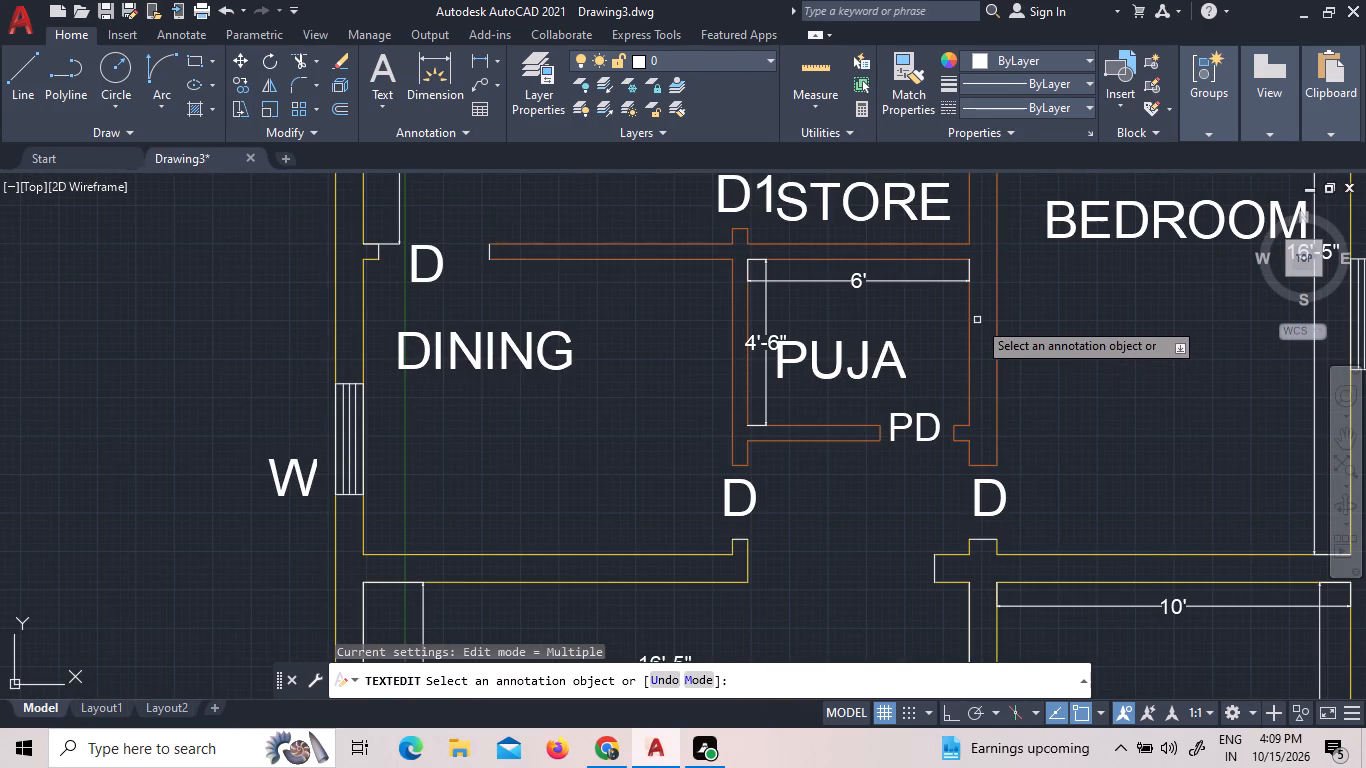
scroll(983, 323, "down", 3)
middle_click_drag(1118, 381, 1091, 375)
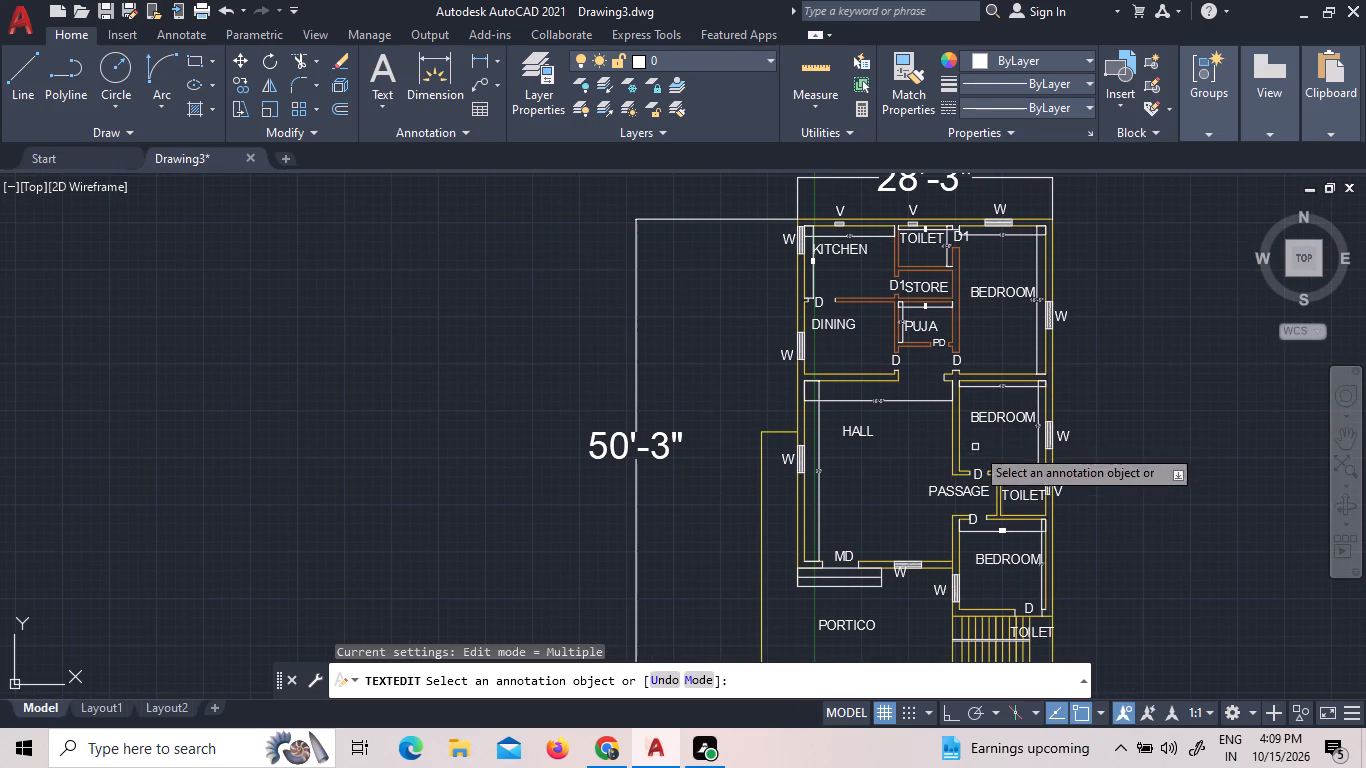
scroll(1039, 513, "up", 3)
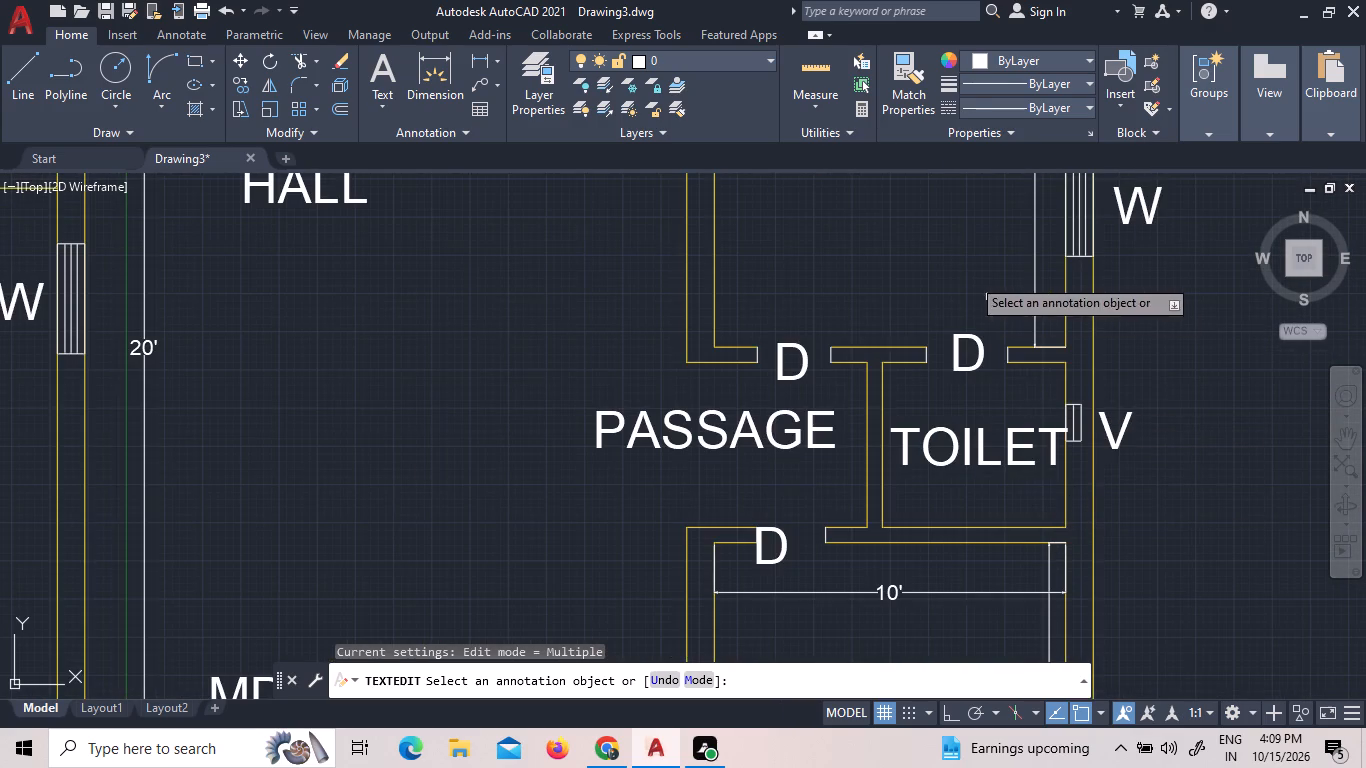
left_click(483, 64)
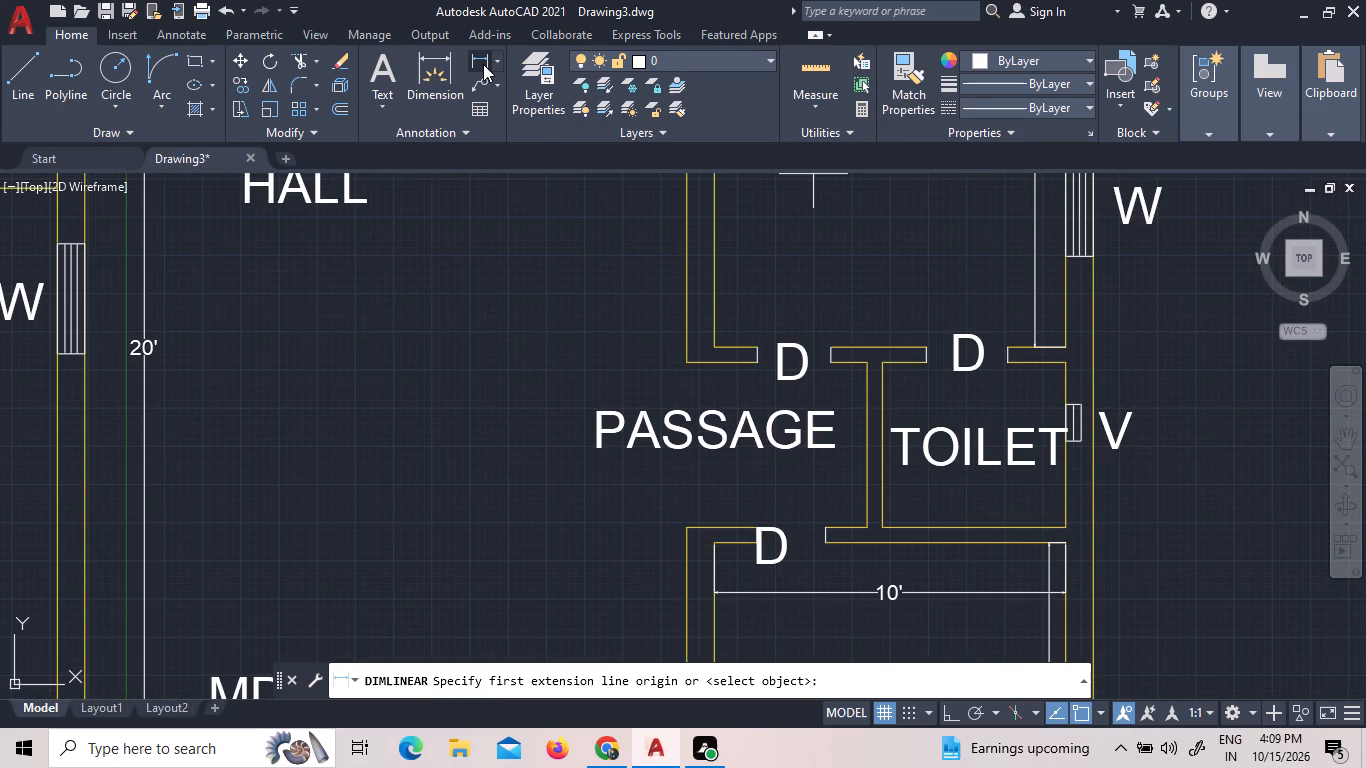
left_click(895, 362)
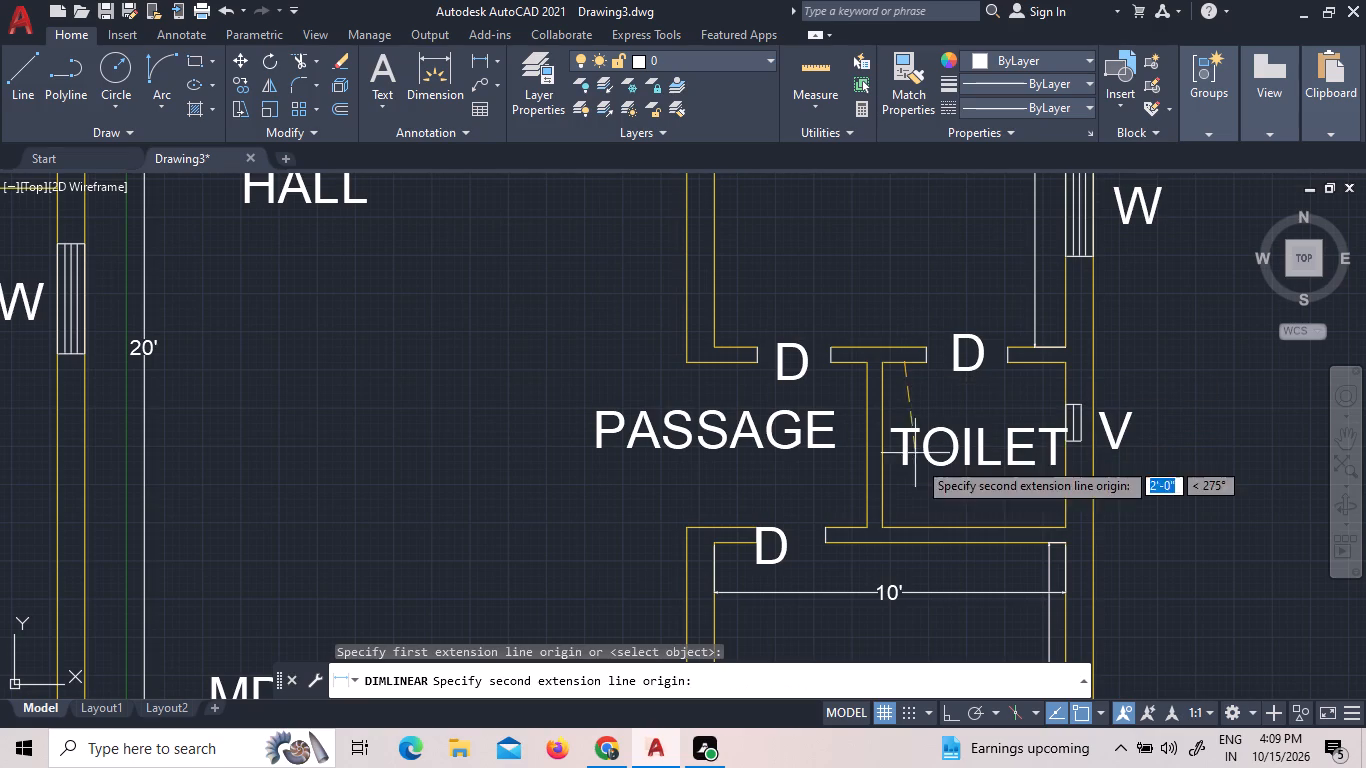
left_click(908, 530)
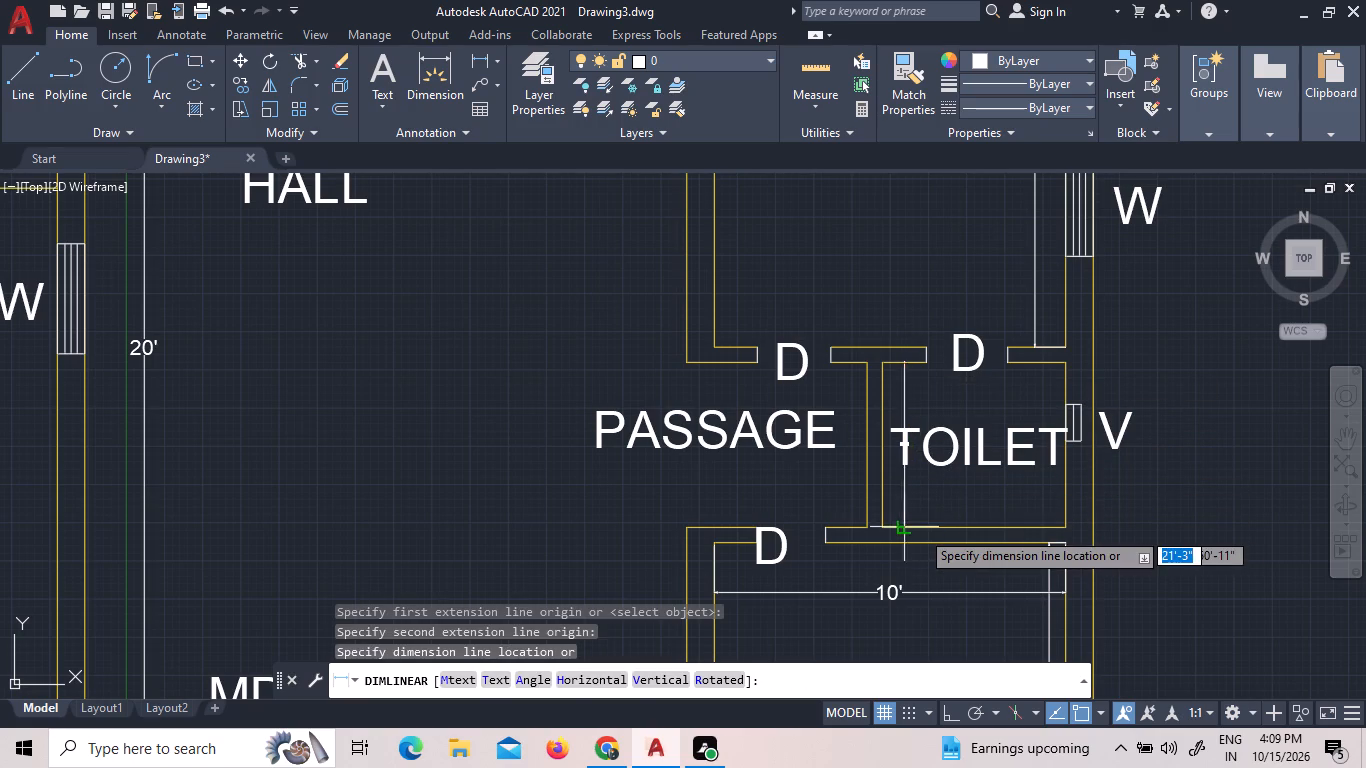
left_click(923, 530)
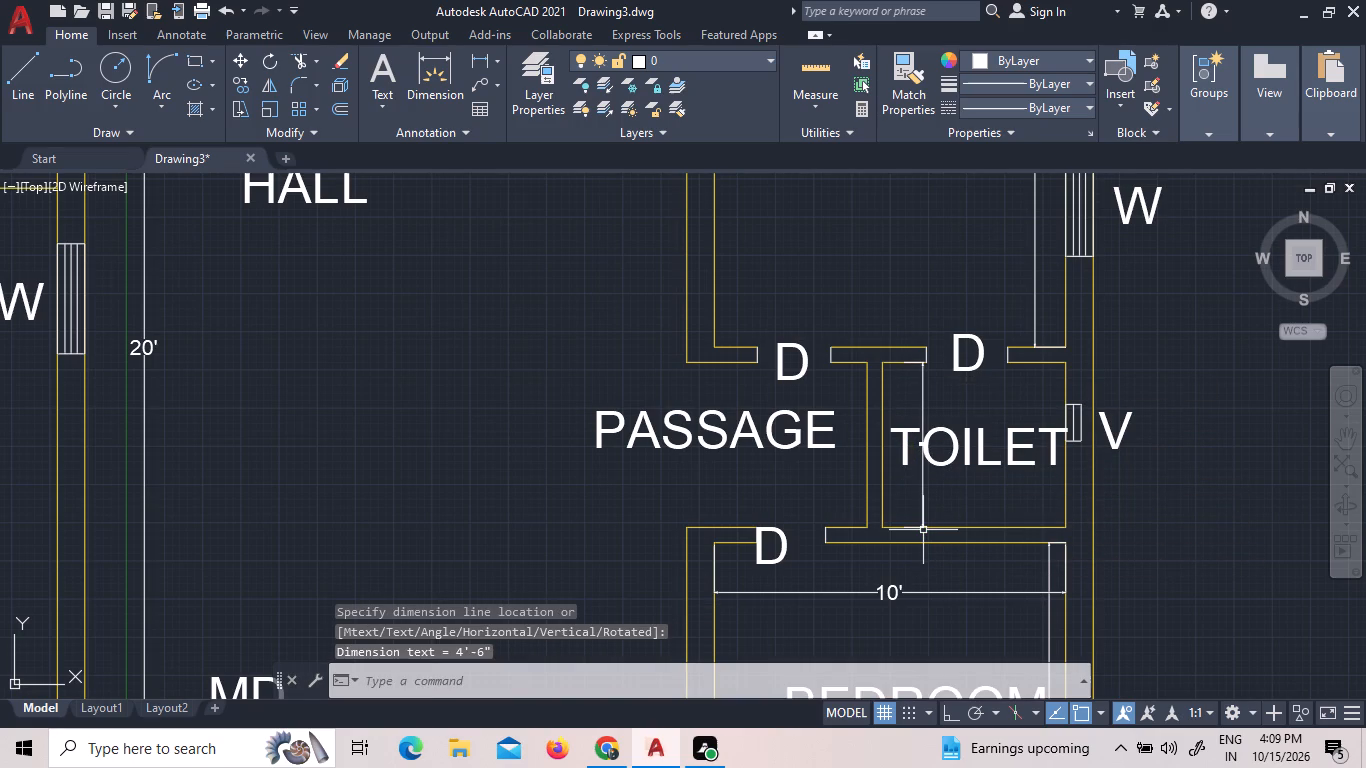
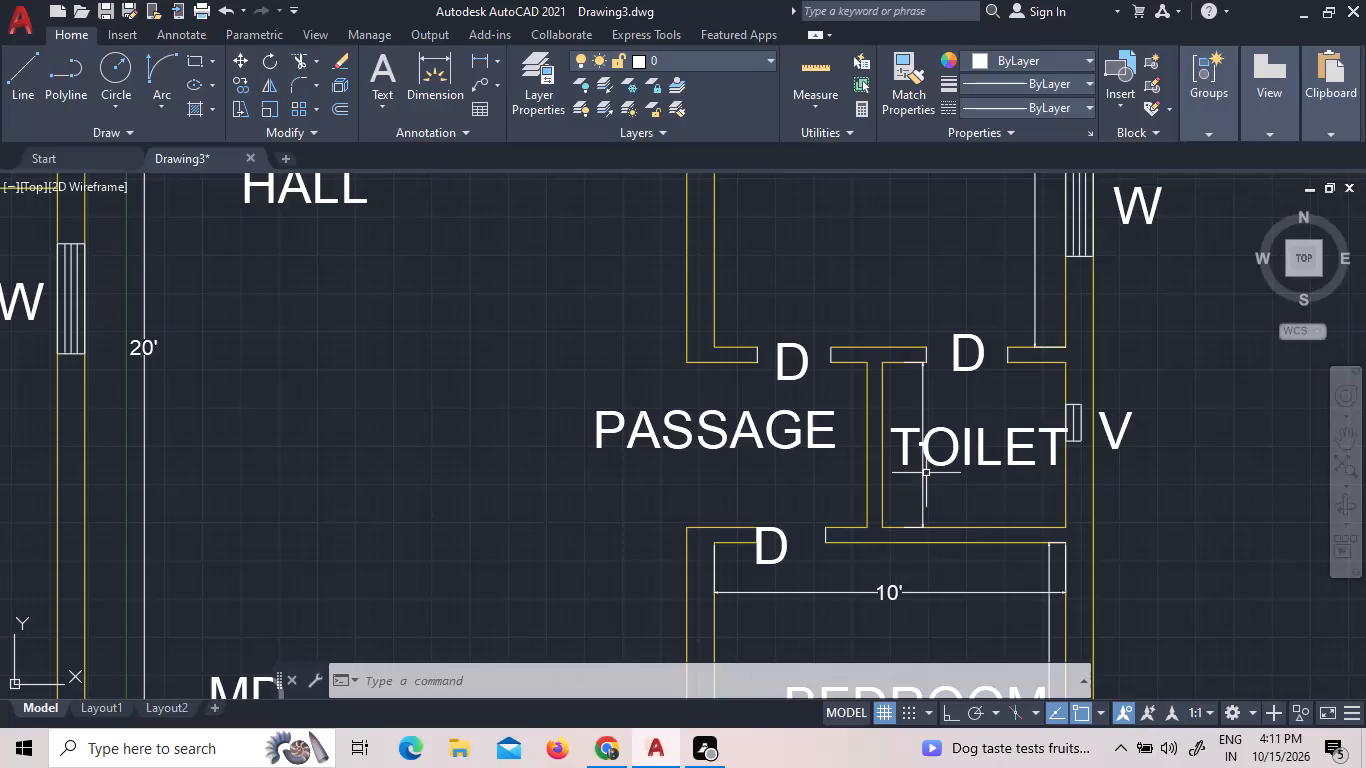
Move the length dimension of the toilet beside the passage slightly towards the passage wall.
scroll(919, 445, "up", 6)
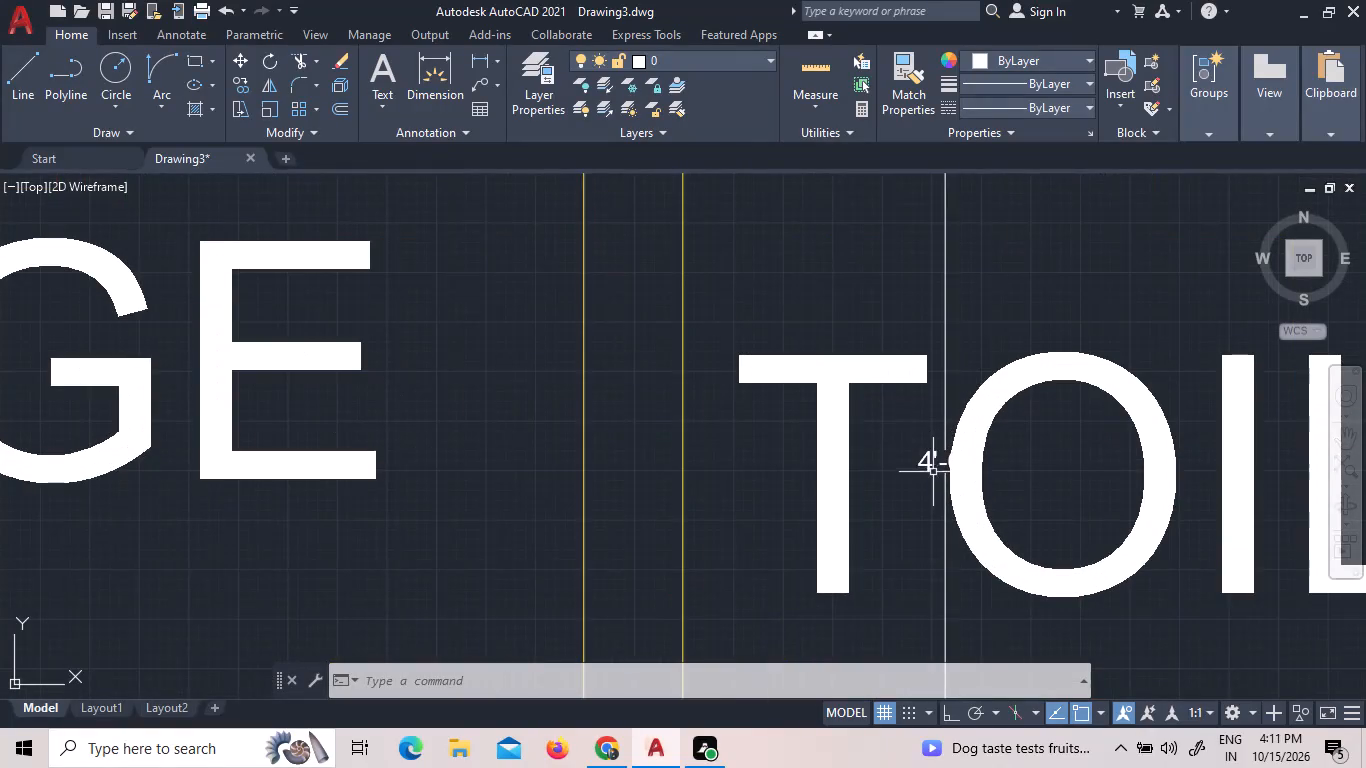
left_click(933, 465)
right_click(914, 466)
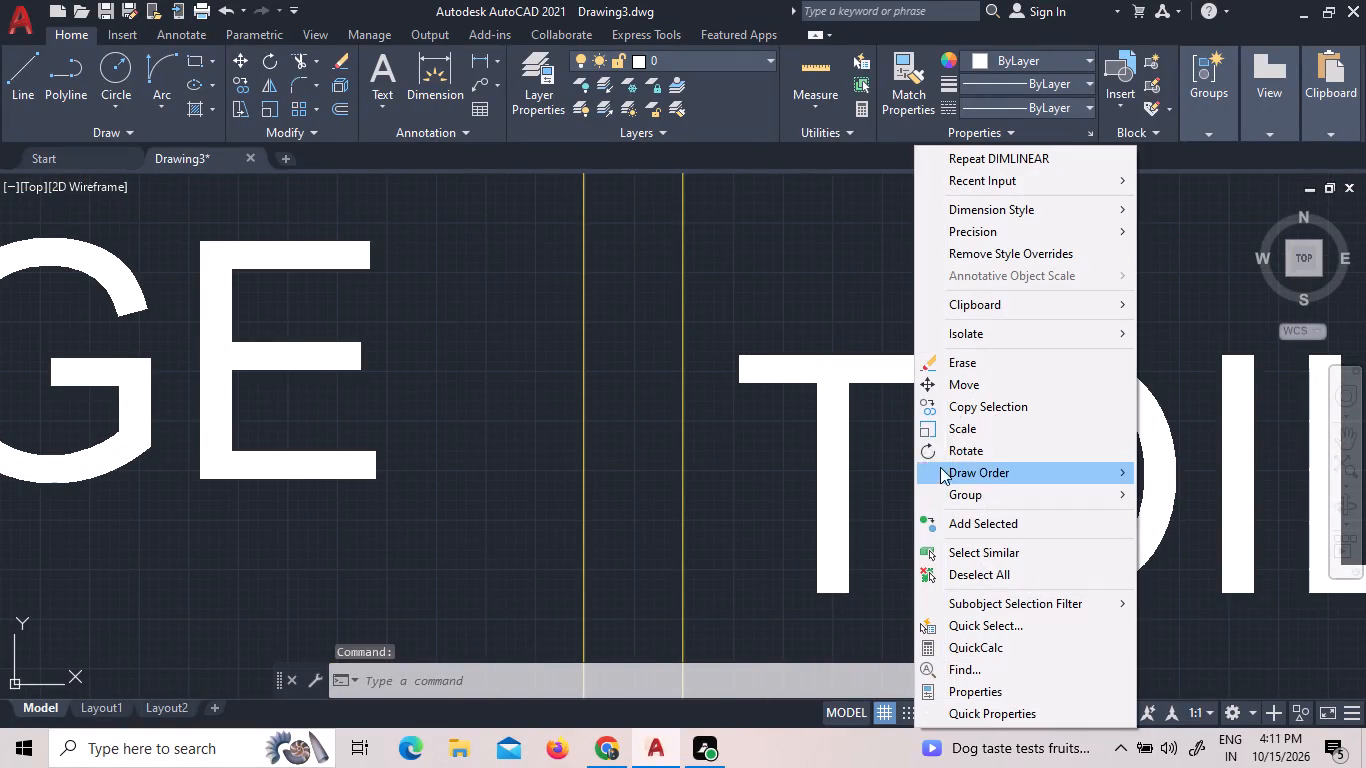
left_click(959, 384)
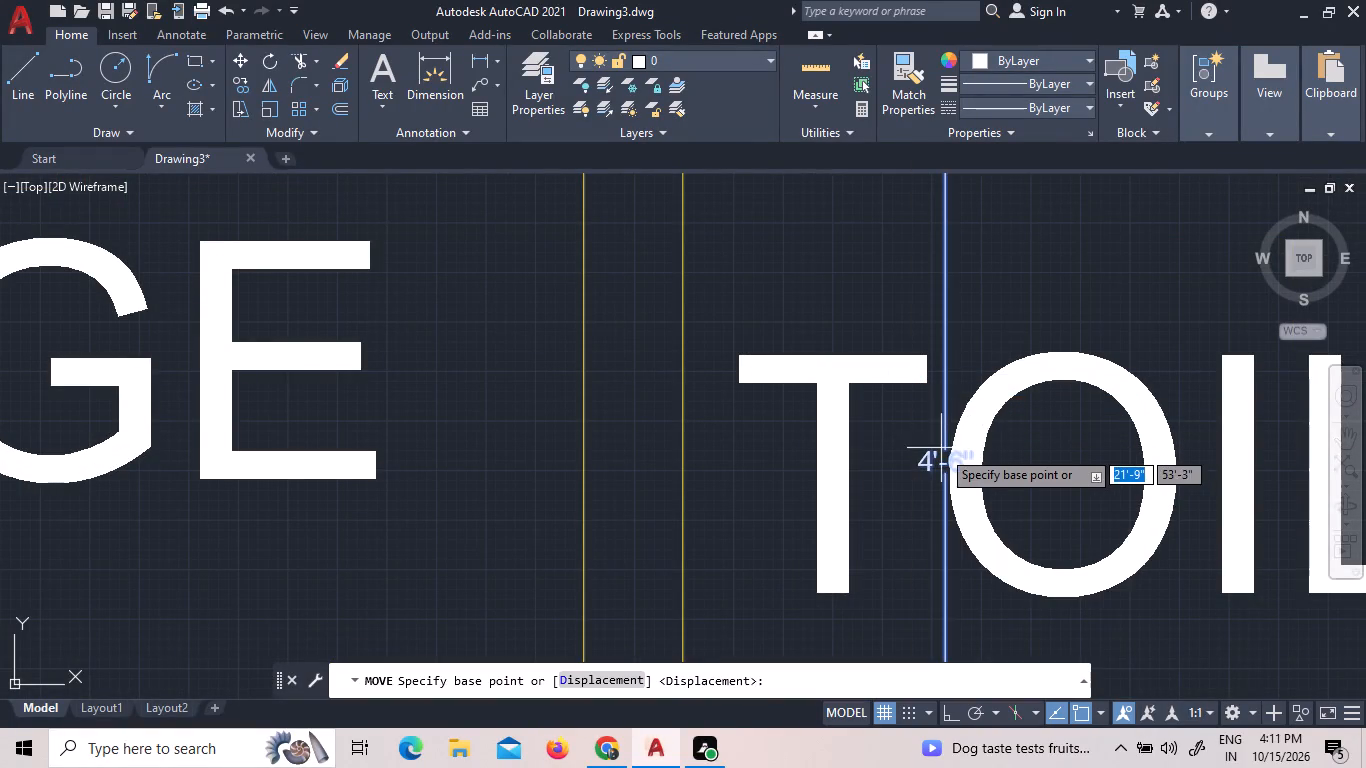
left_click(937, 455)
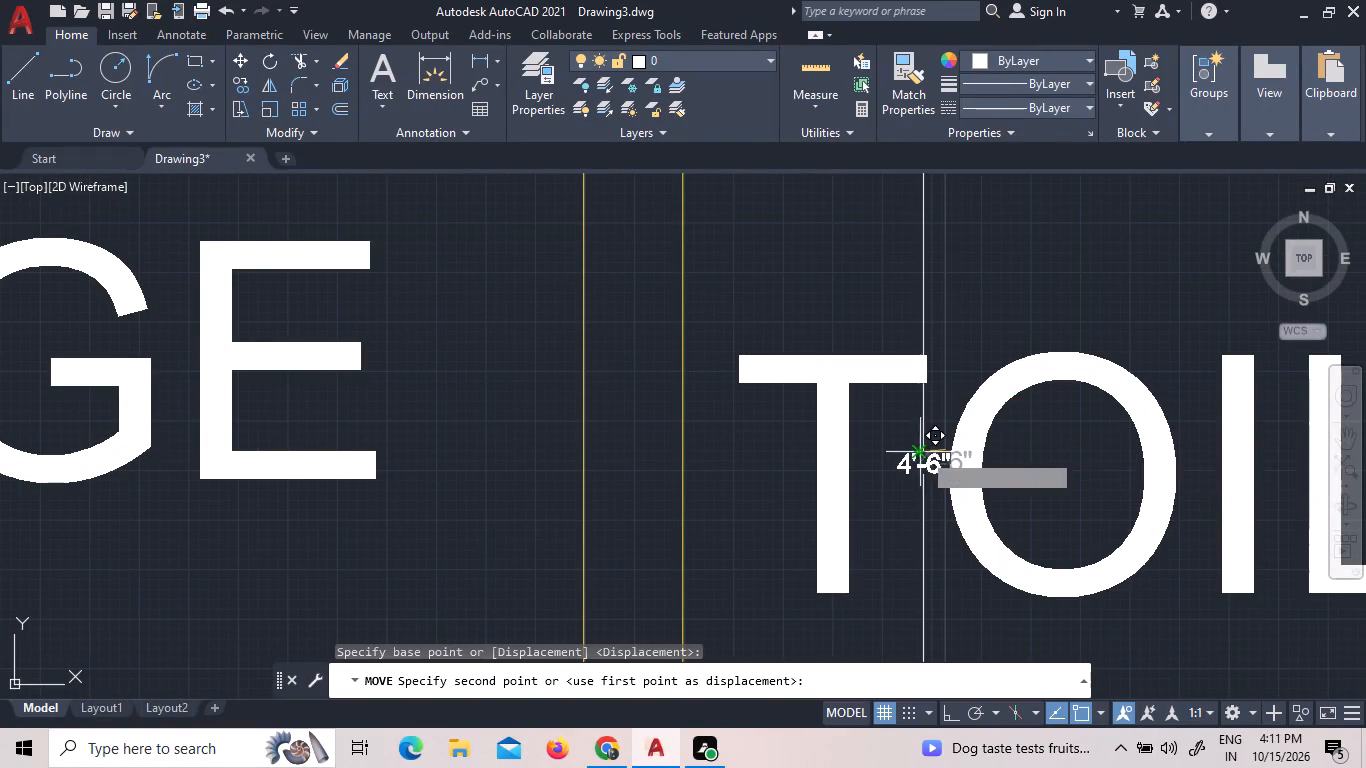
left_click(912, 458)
Set the text height of this toilet's length dimension to 5" and finish editing the text.
triple_click(912, 459)
left_click(912, 459)
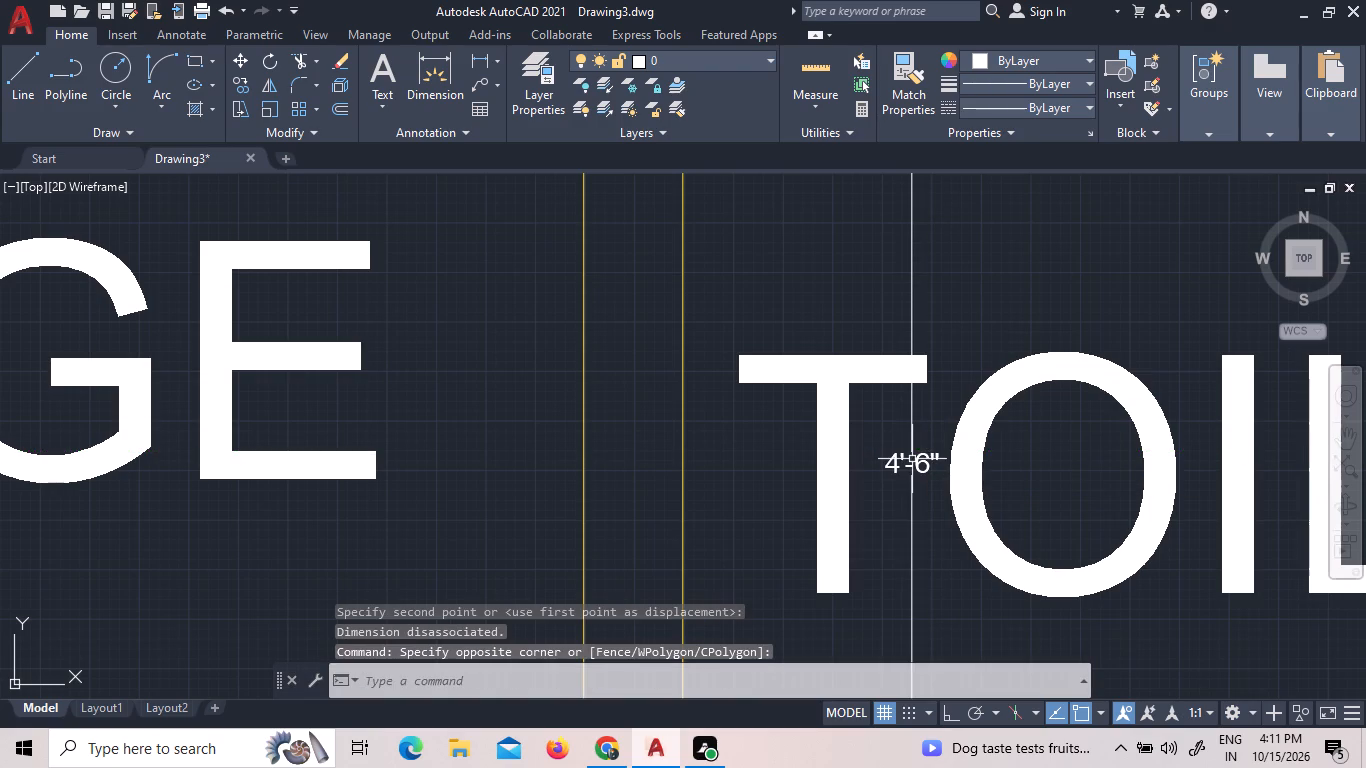
triple_click(898, 461)
triple_click(898, 461)
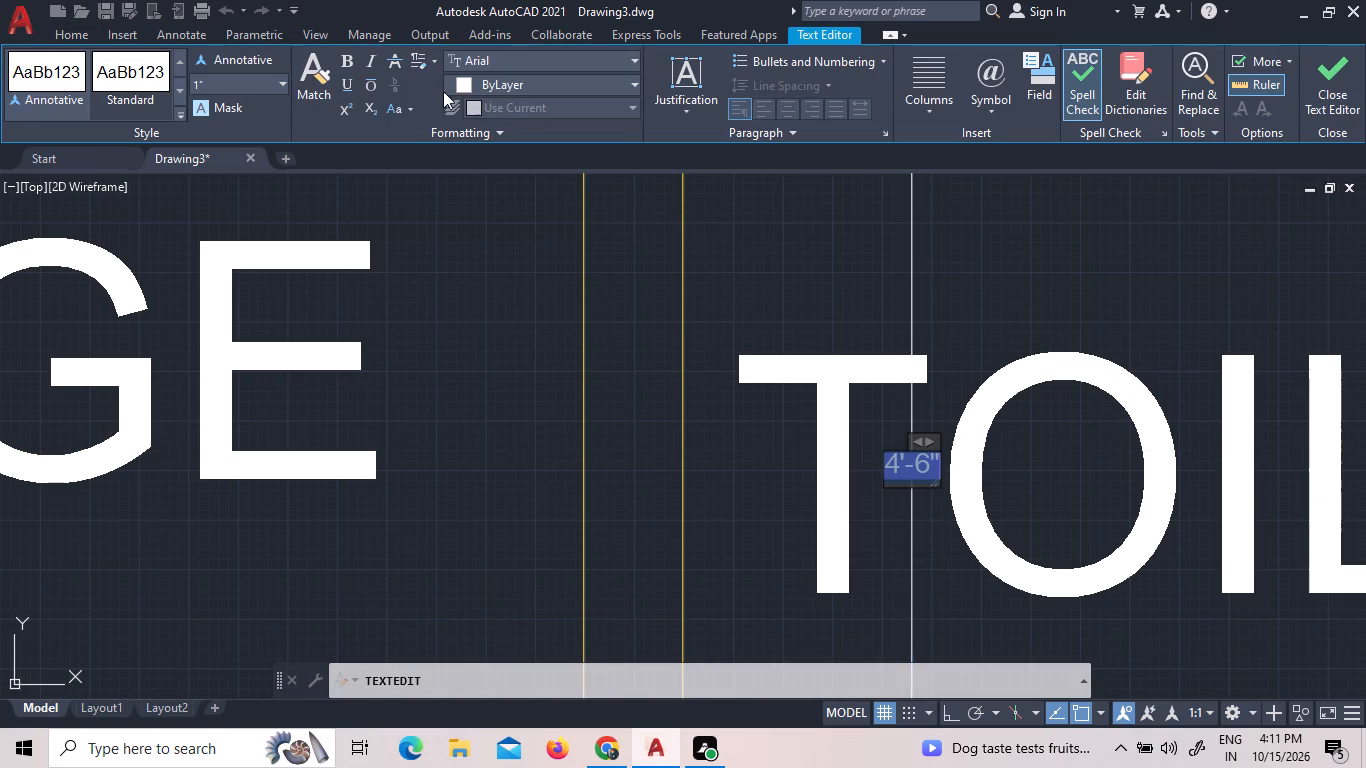
left_click(285, 82)
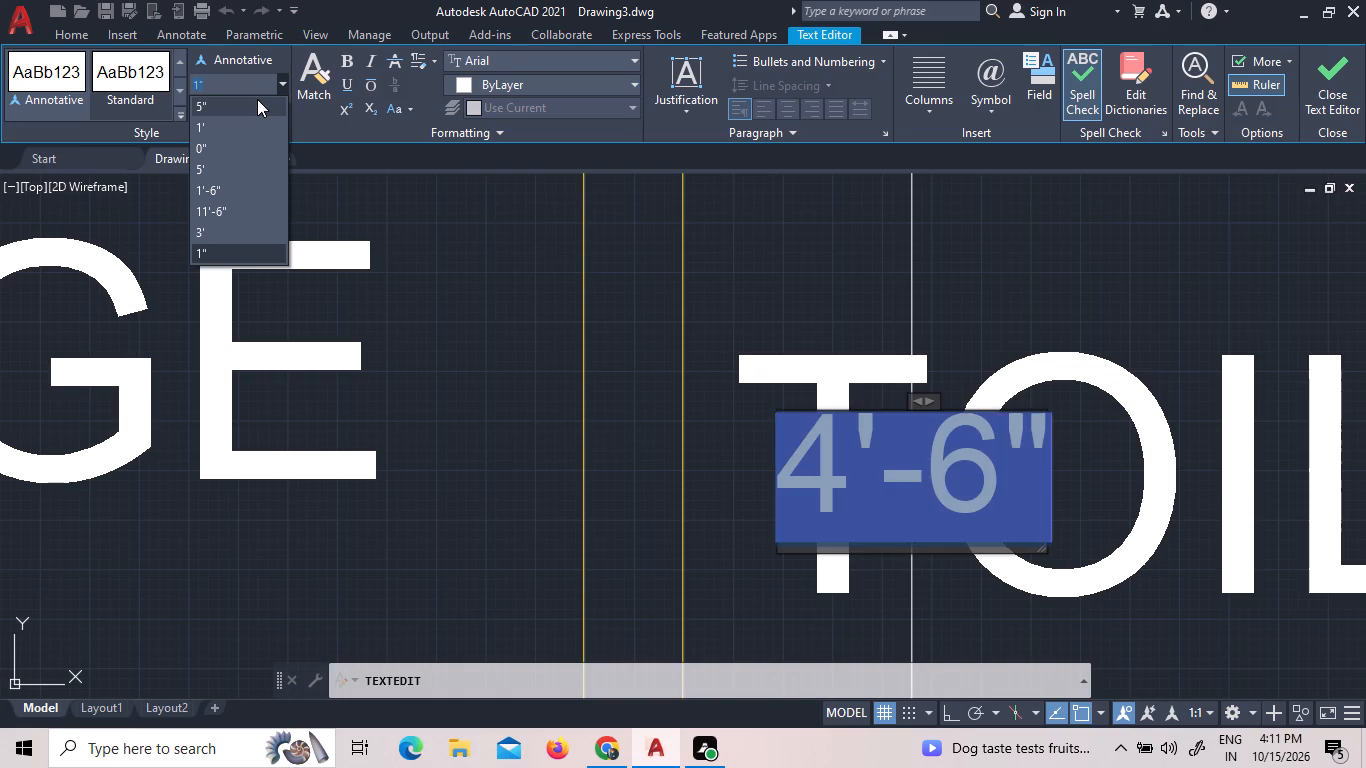
left_click(257, 99)
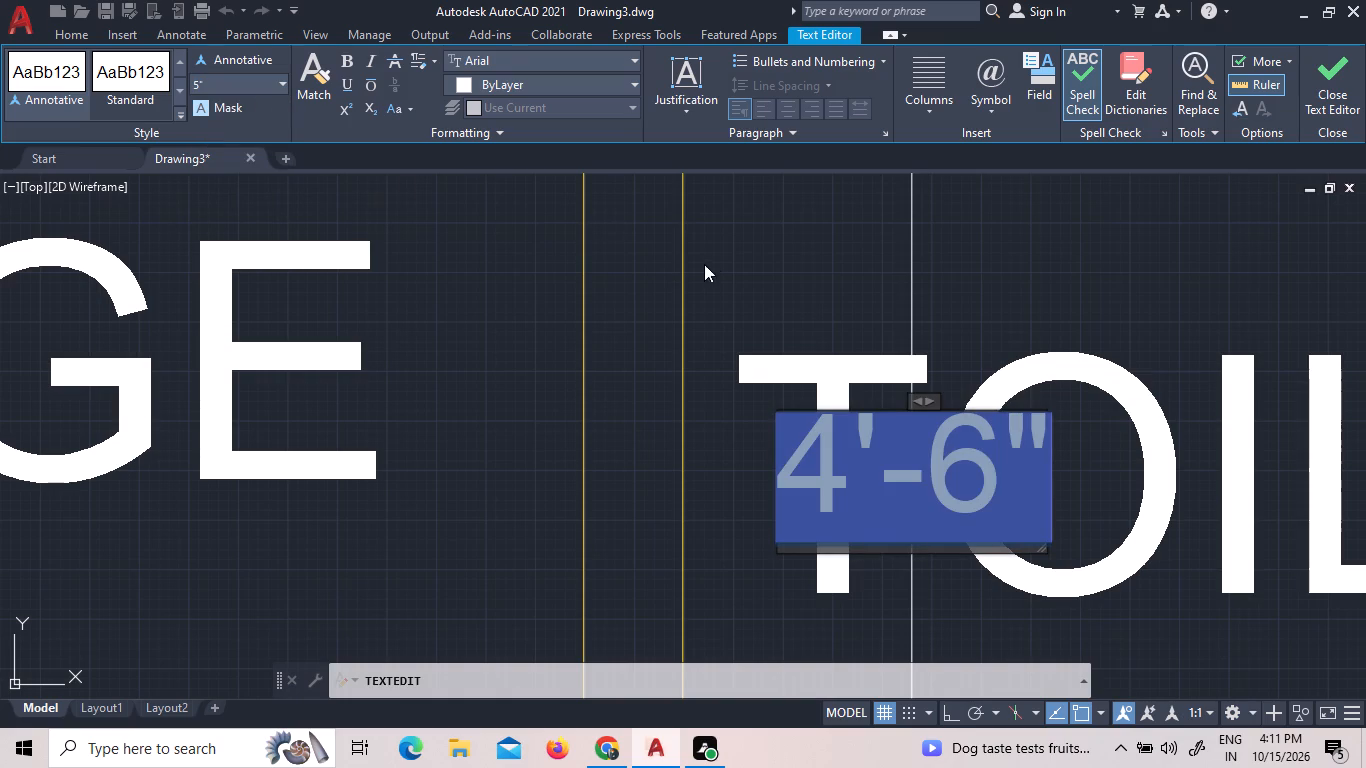
left_click(739, 255)
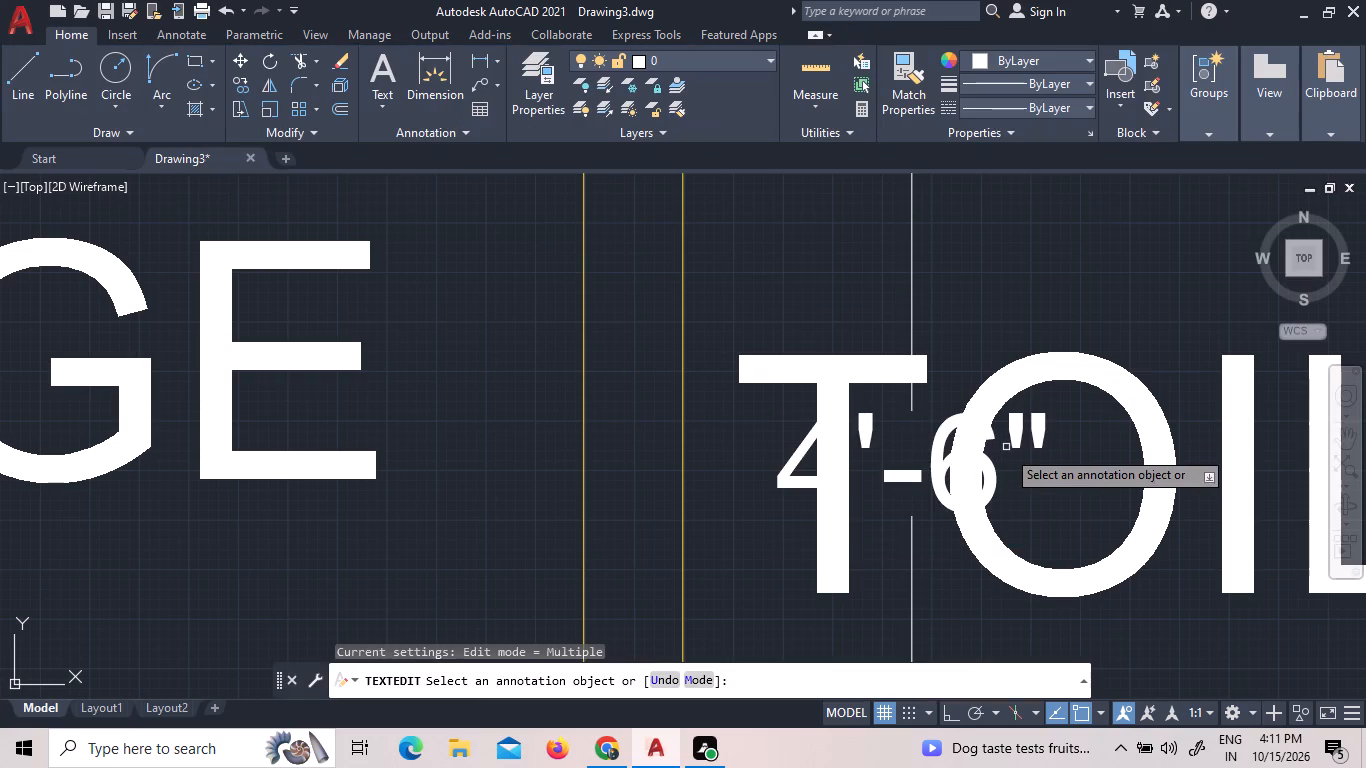
right_click(929, 294)
left_click(941, 295)
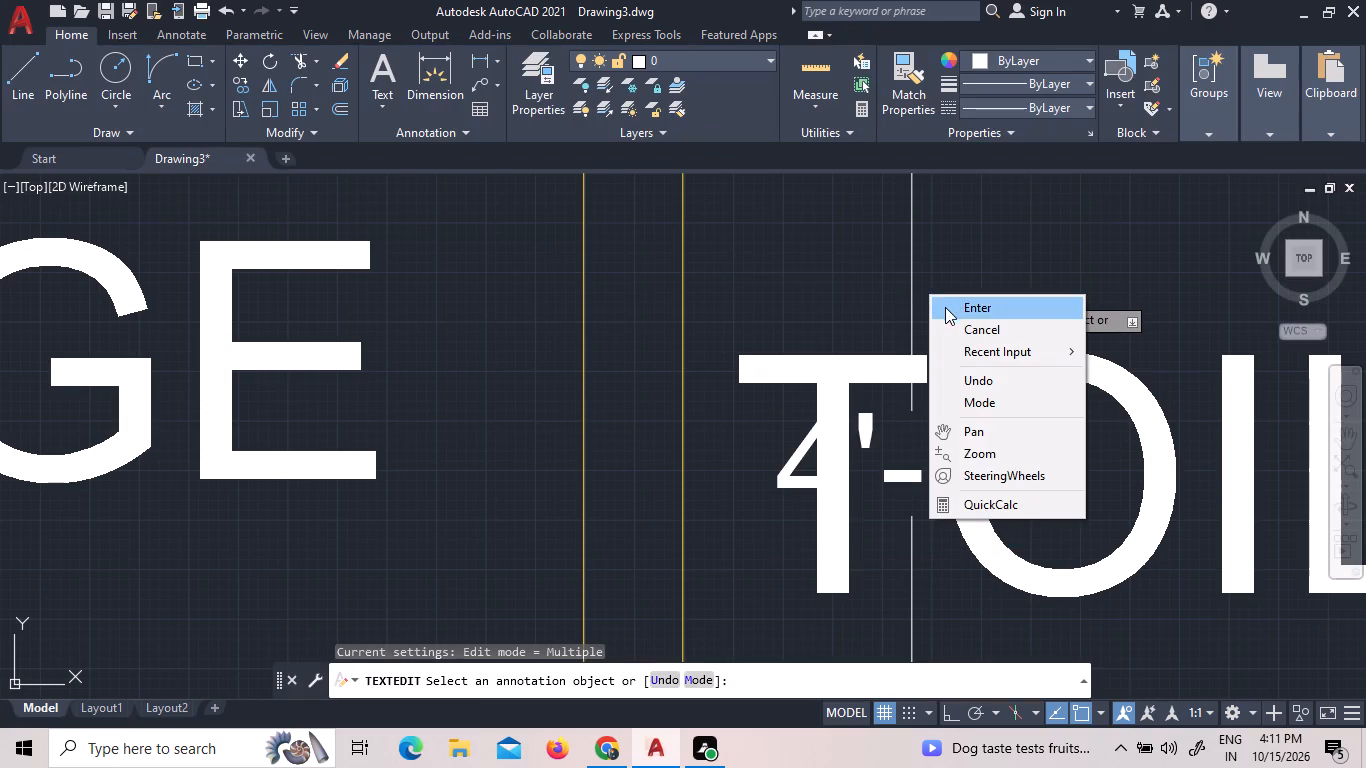
left_click(945, 307)
Move the toilet's length dimension about 6'-3" horizontally, out of the room and past the outer wall beside the V label.
left_click(936, 295)
left_click(869, 274)
right_click(868, 274)
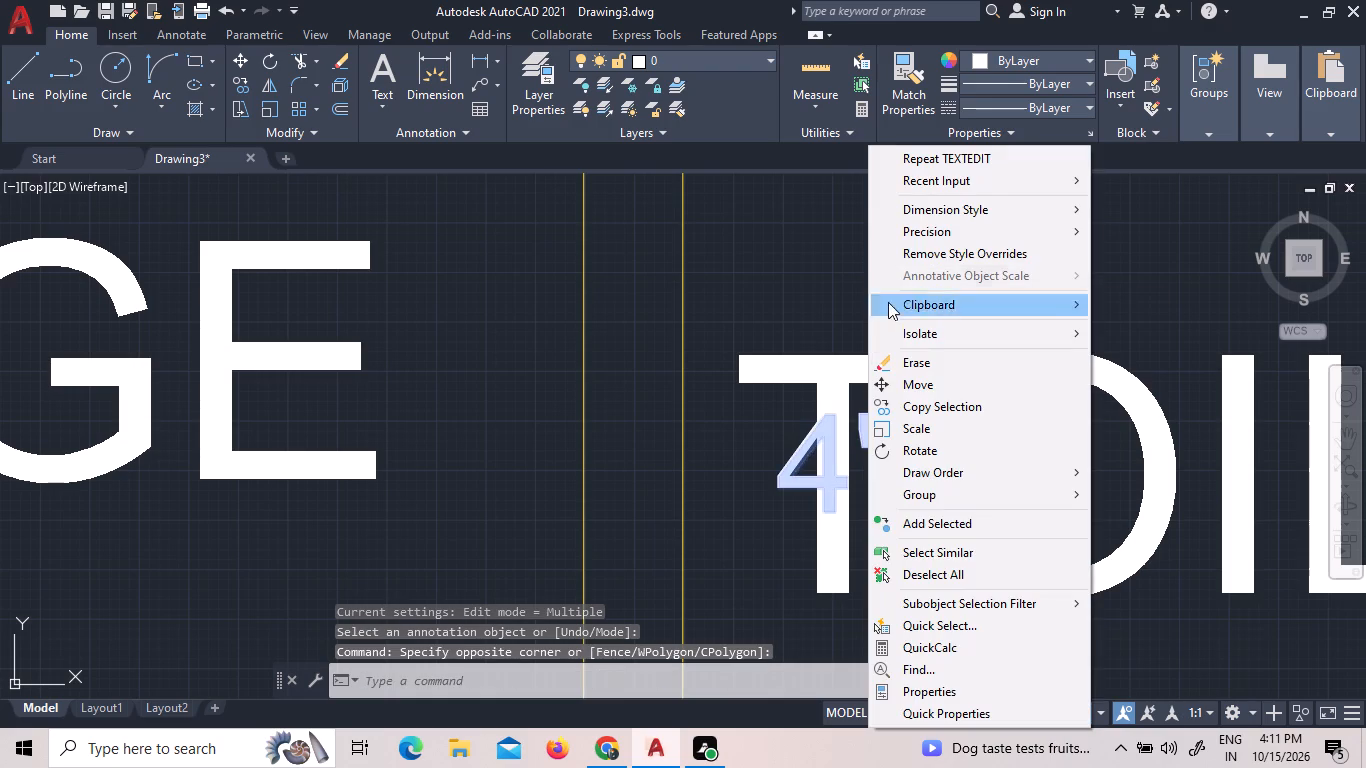
left_click(921, 379)
left_click(909, 311)
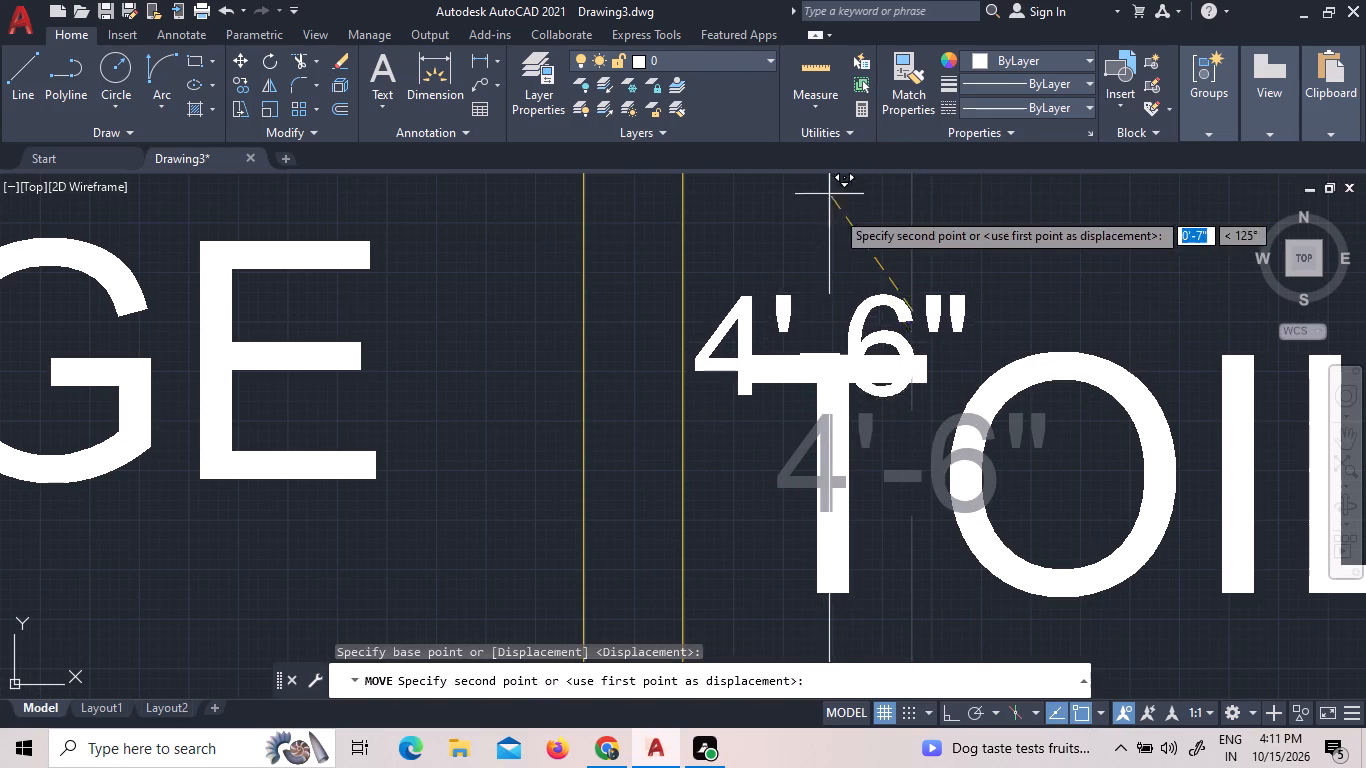
scroll(841, 287, "down", 1)
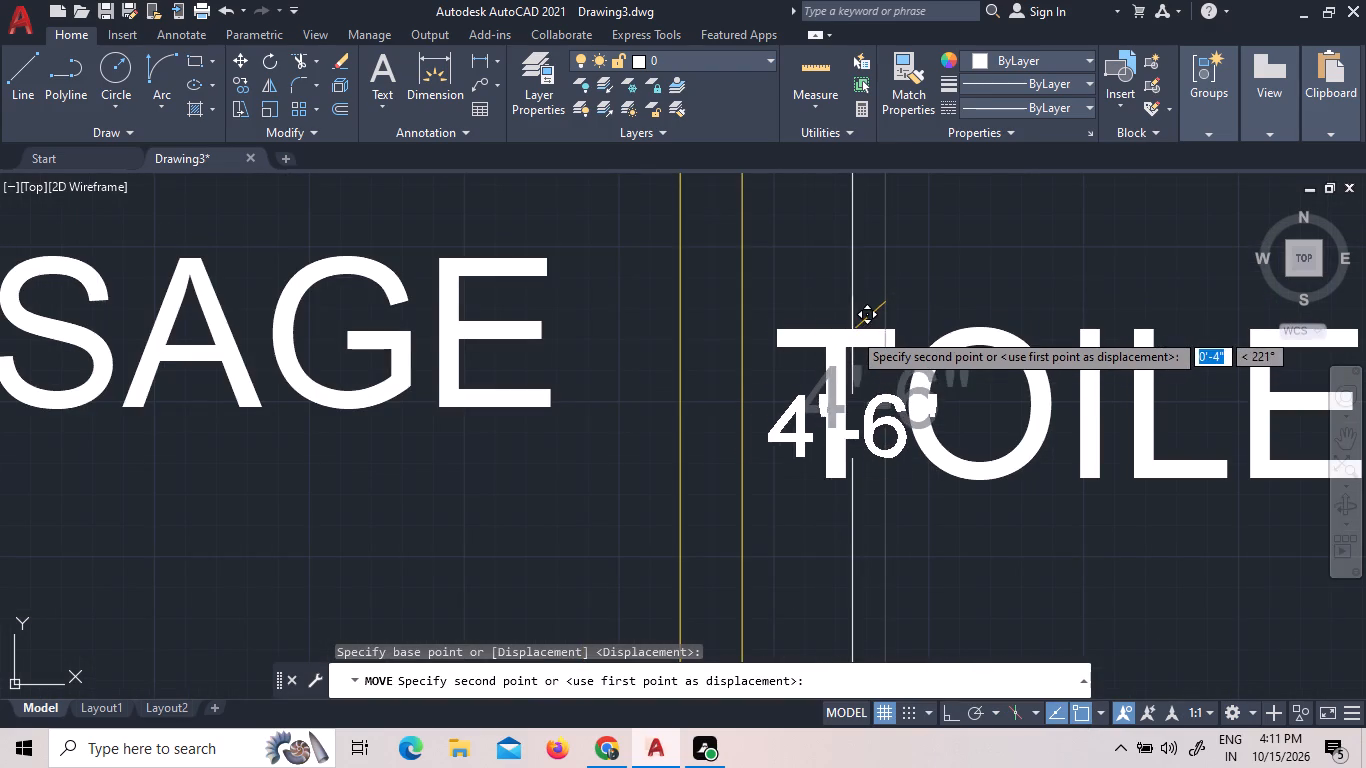
scroll(852, 331, "down", 2)
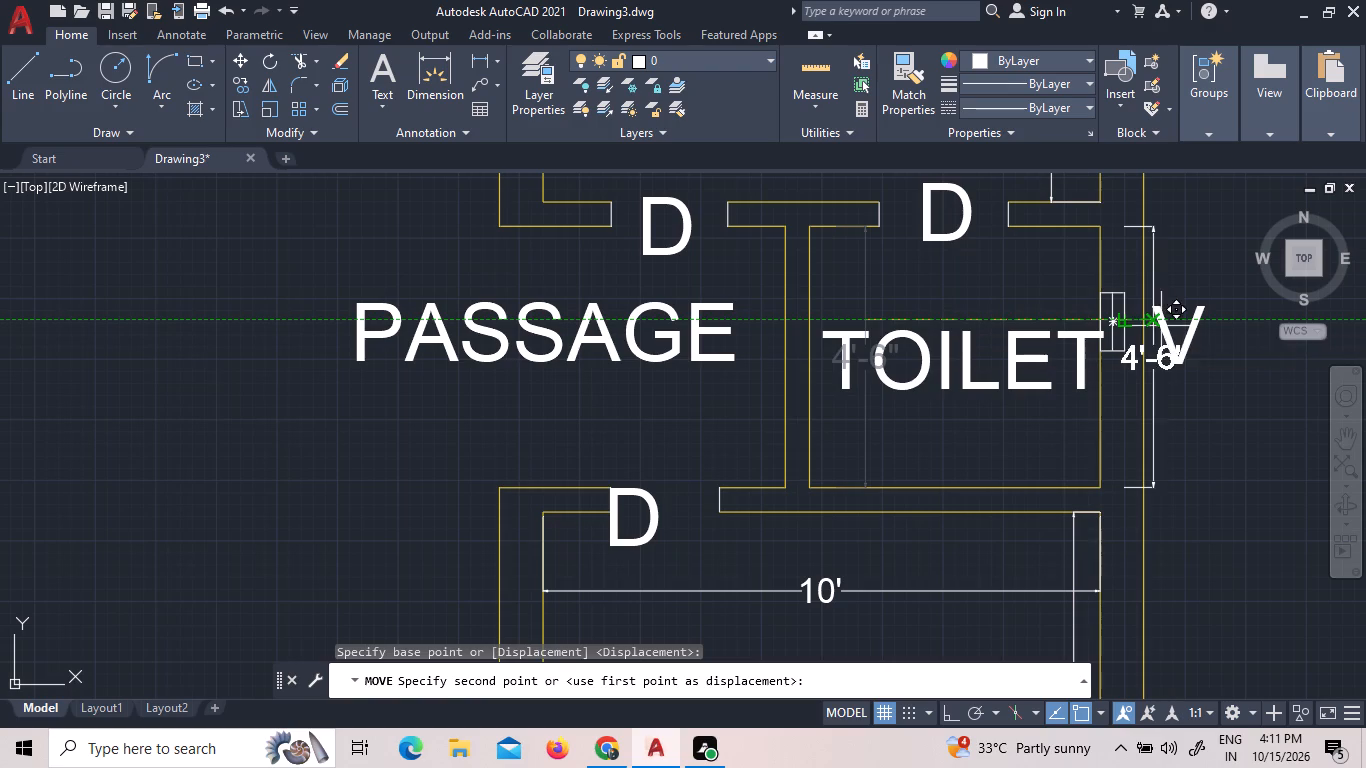
left_click(1230, 321)
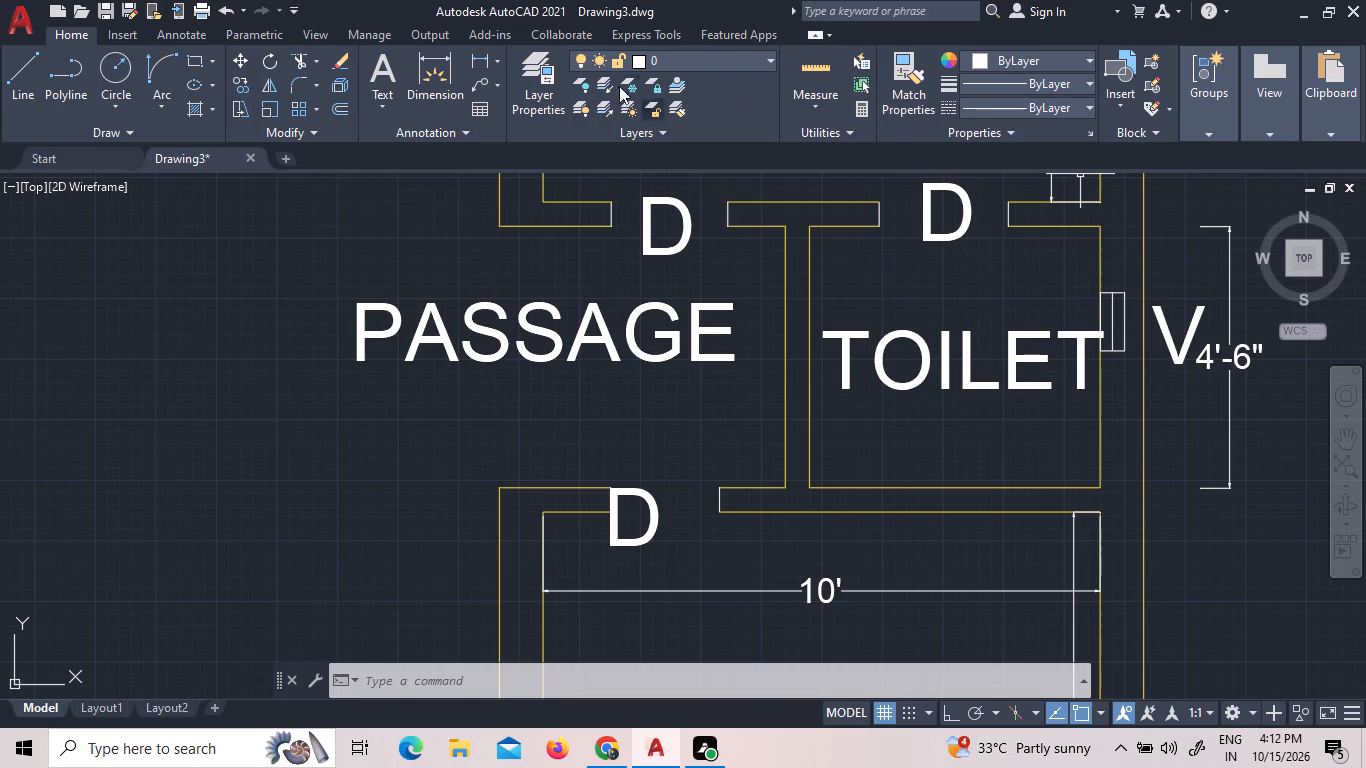
Dimension the toilet's width from the passage wall to the outer wall, with the line just inside the door wall.
left_click(436, 62)
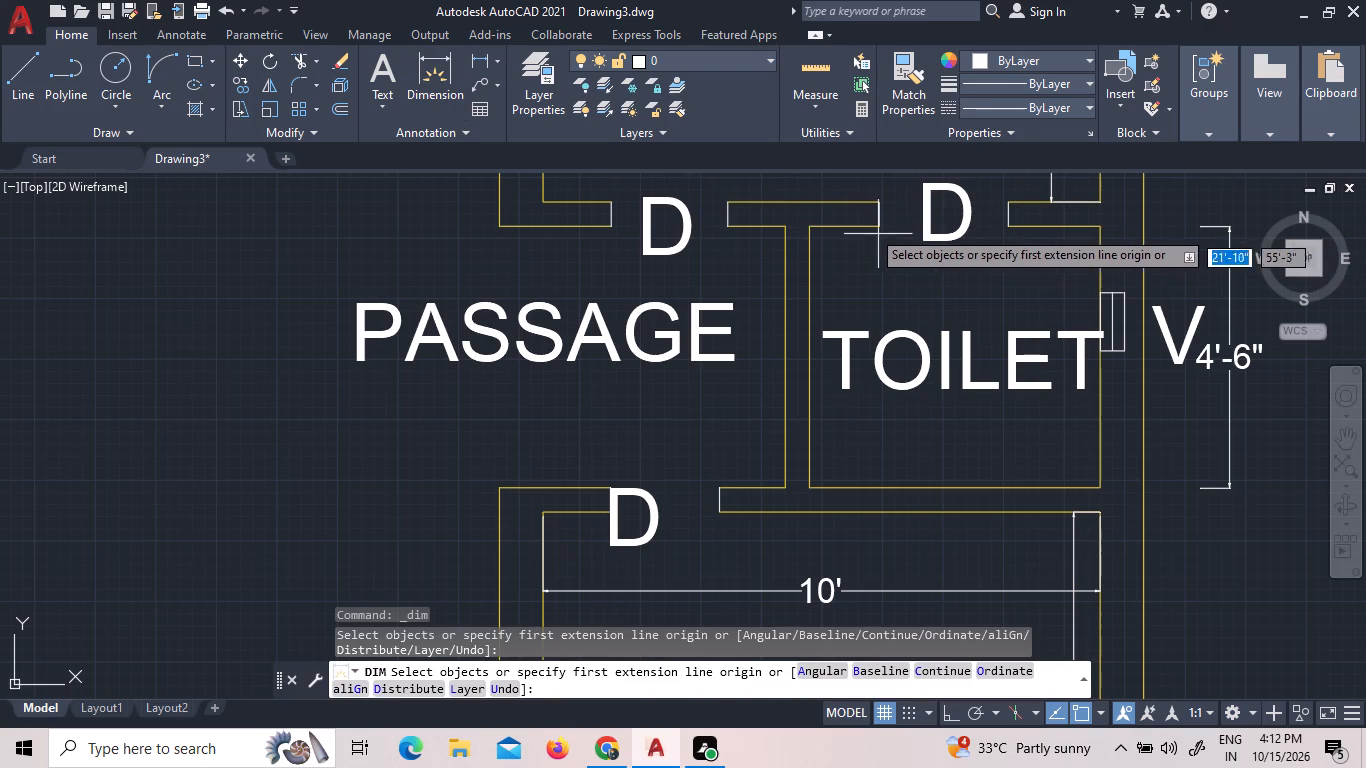
left_click(810, 232)
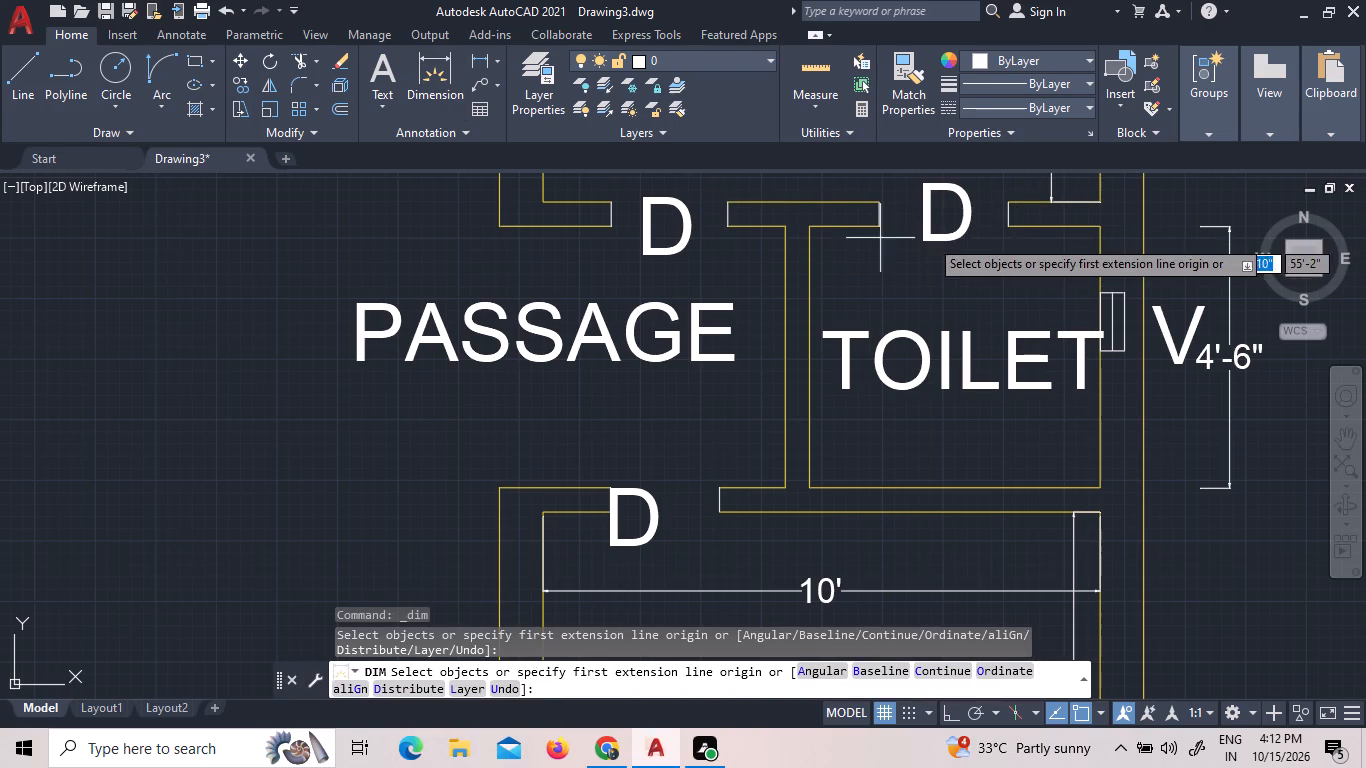
left_click(808, 228)
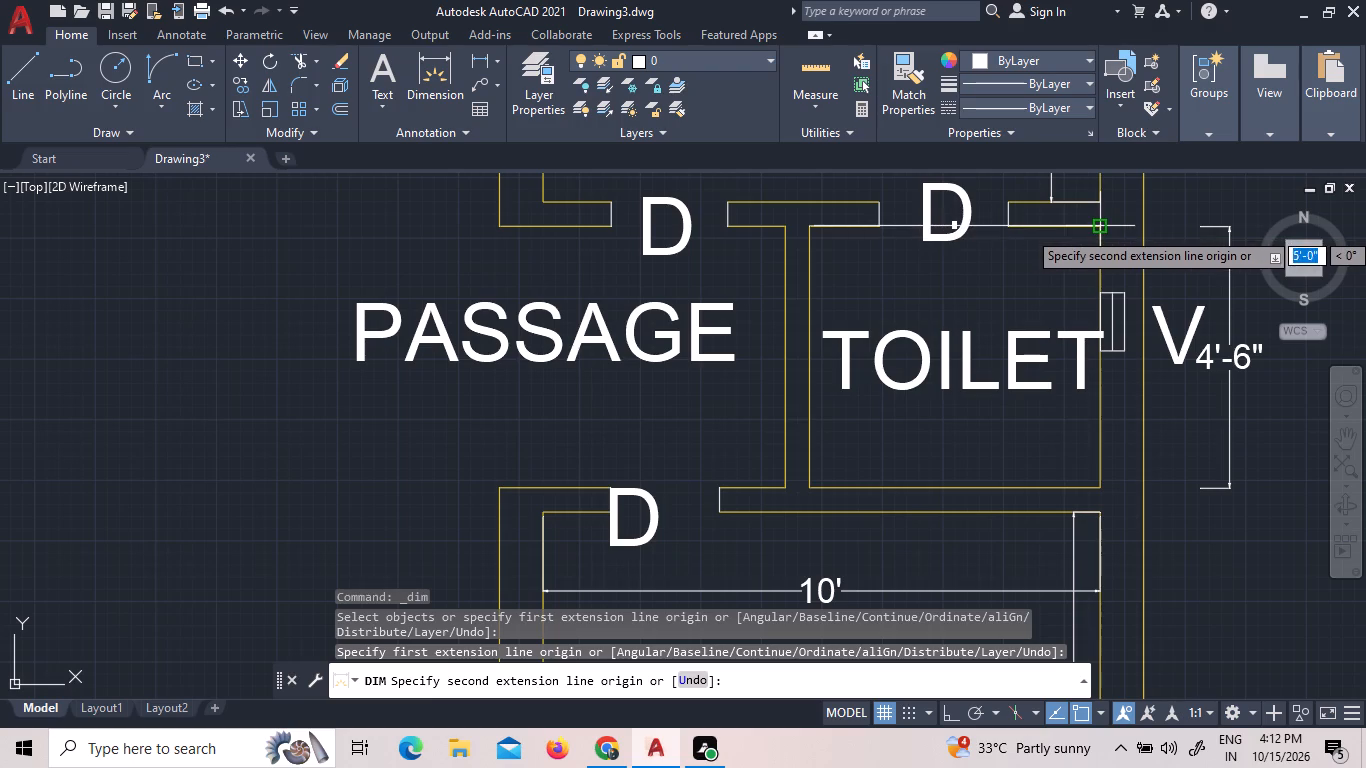
left_click(1104, 230)
left_click(1093, 265)
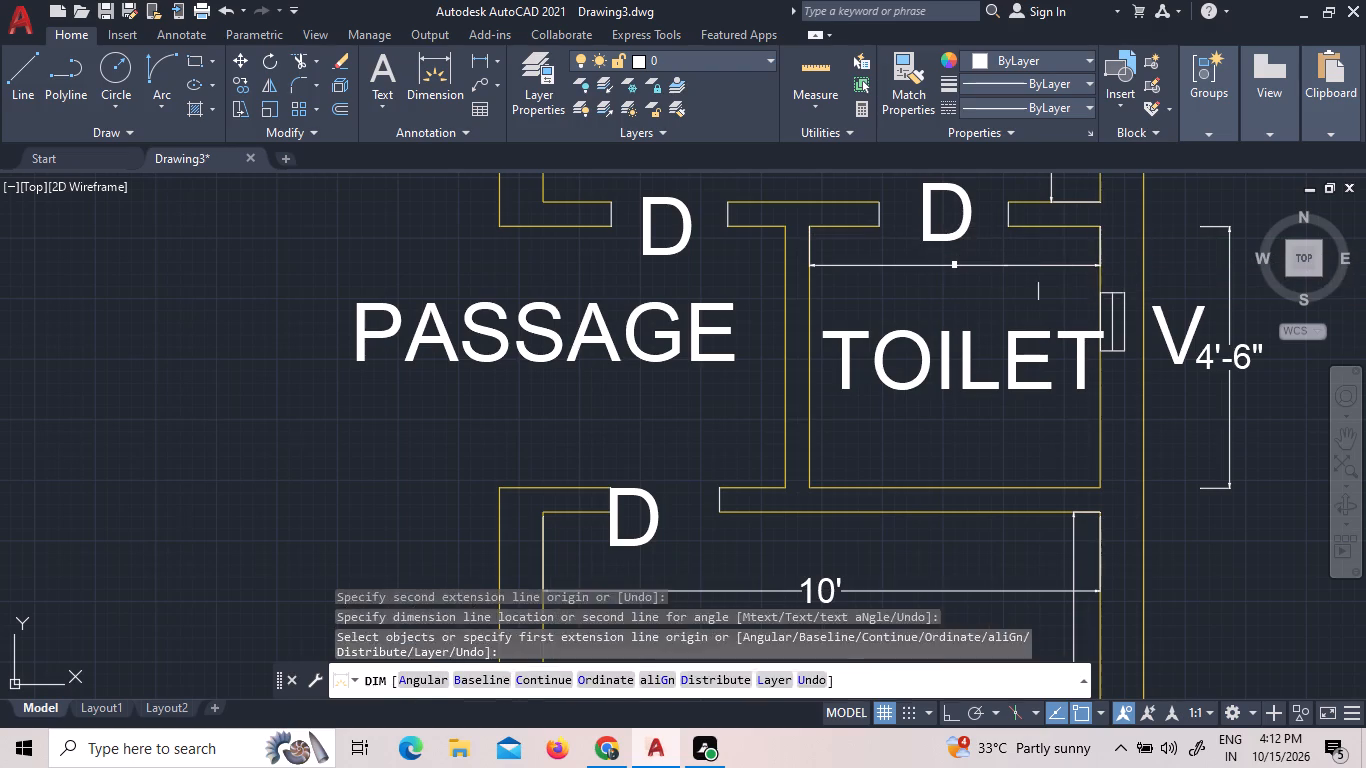
scroll(963, 253, "up", 6)
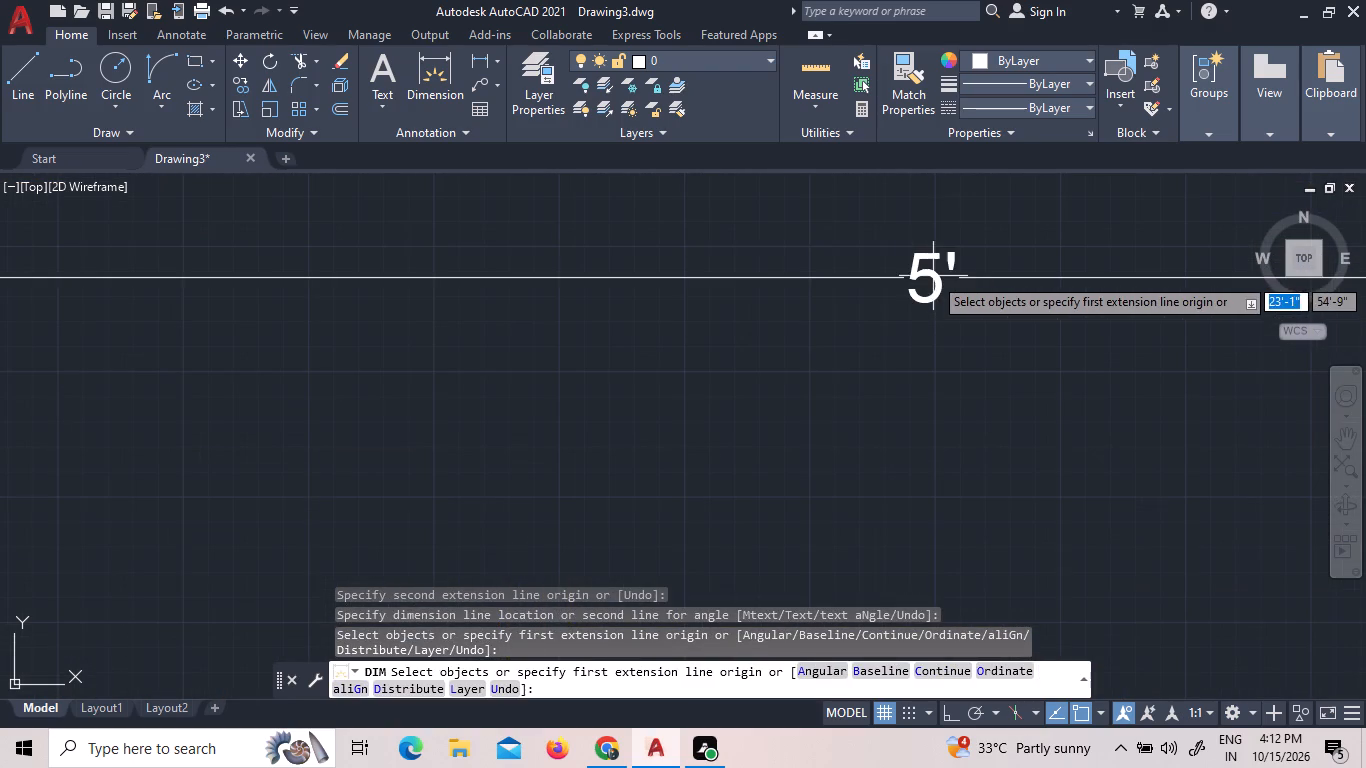
double_click(928, 274)
right_click(928, 273)
left_click(931, 274)
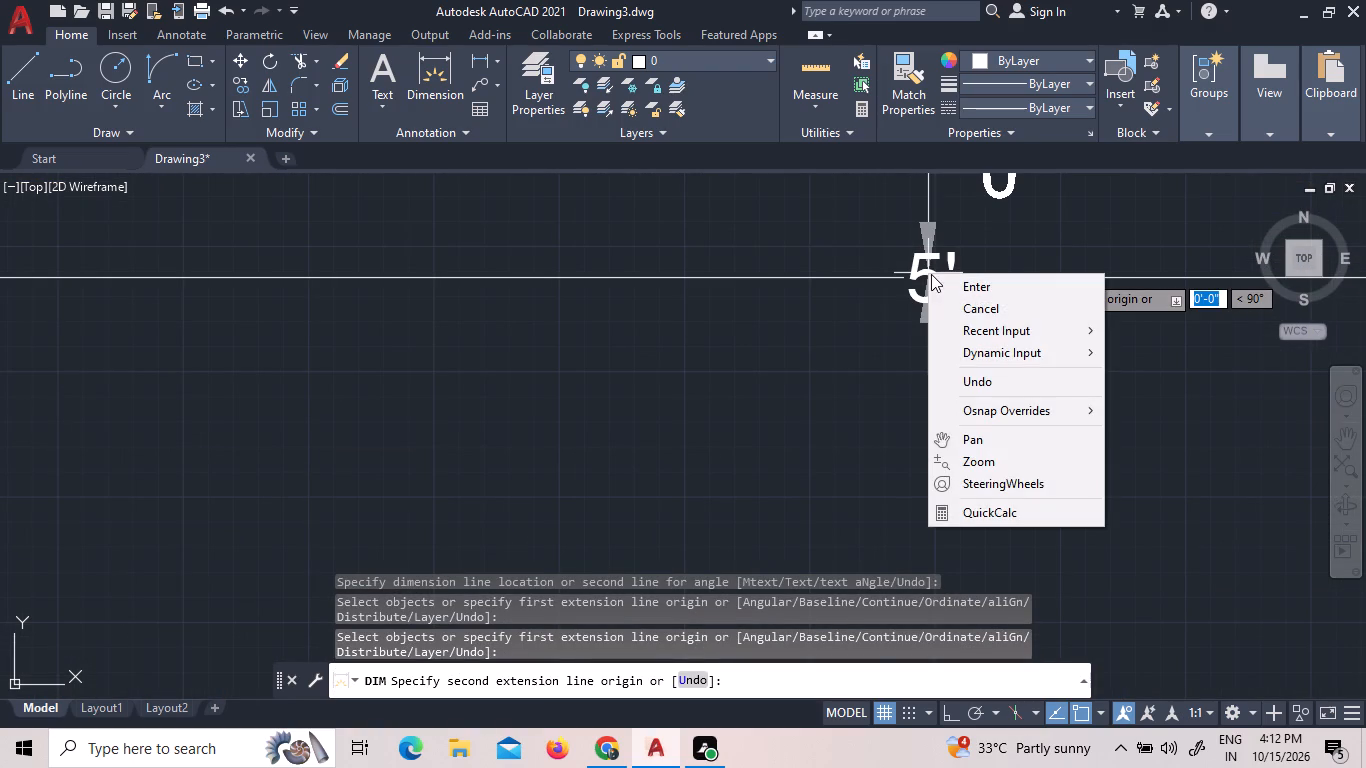
left_click(931, 280)
Set the text height of the toilet's width dimension to 5".
triple_click(924, 275)
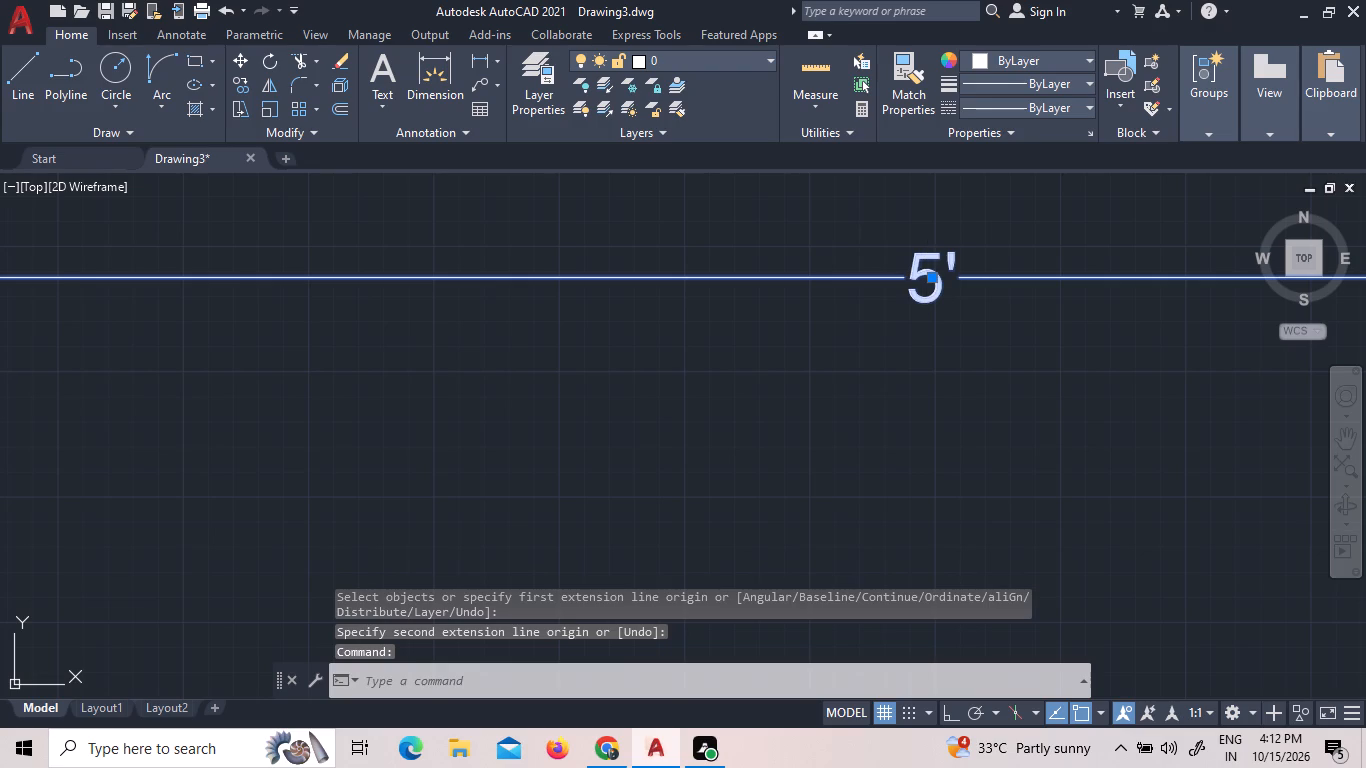
left_click(924, 275)
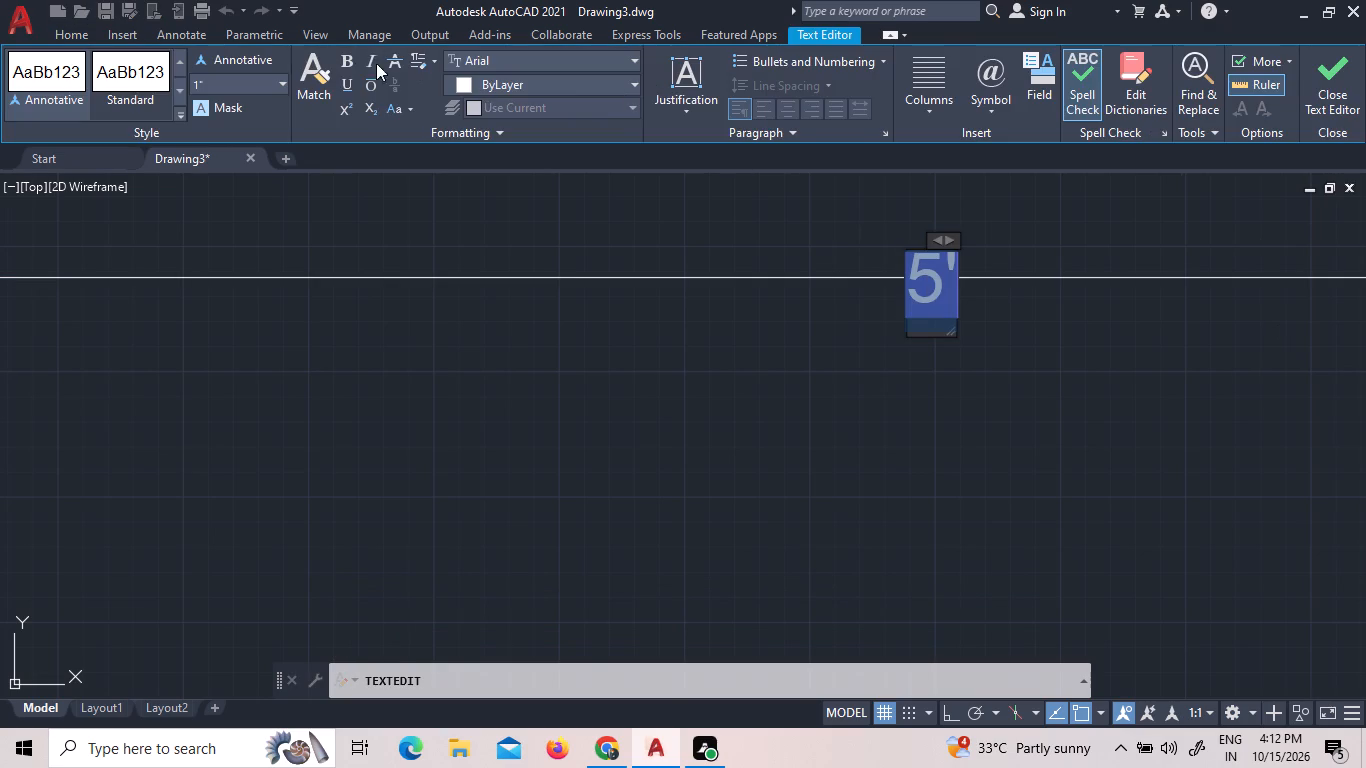
left_click(285, 80)
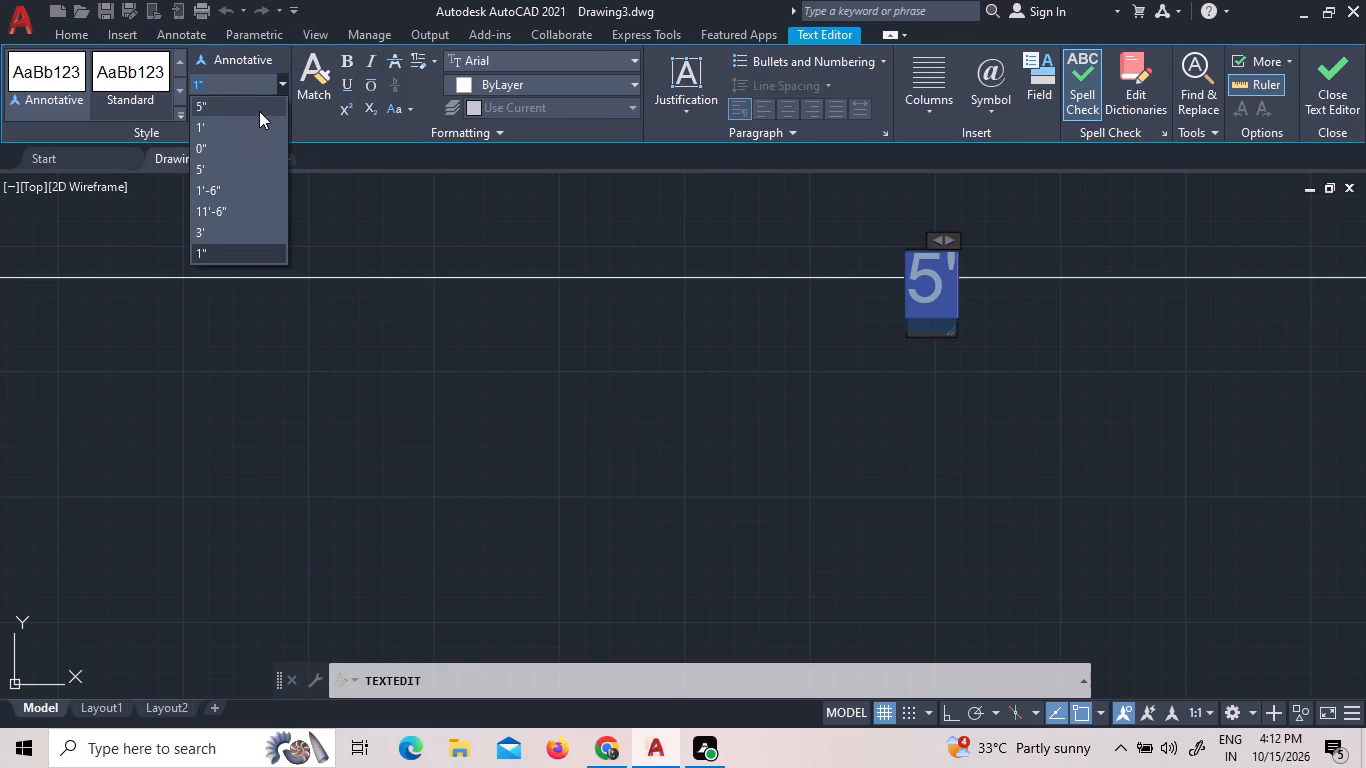
left_click(259, 111)
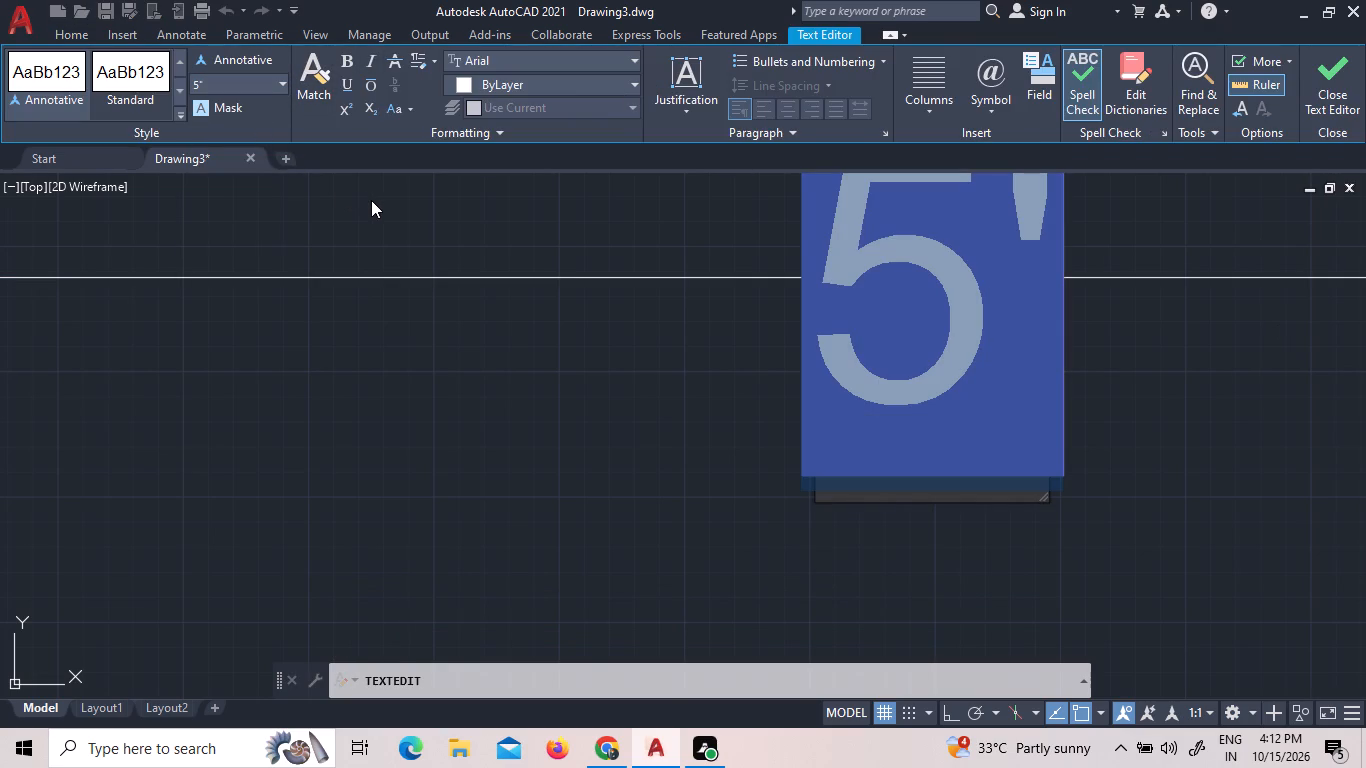
left_click(371, 200)
Look over the whole floor plan's dimensions, and examine the area around the store, puja room and adjoining bedroom.
scroll(386, 238, "down", 6)
scroll(455, 340, "down", 2)
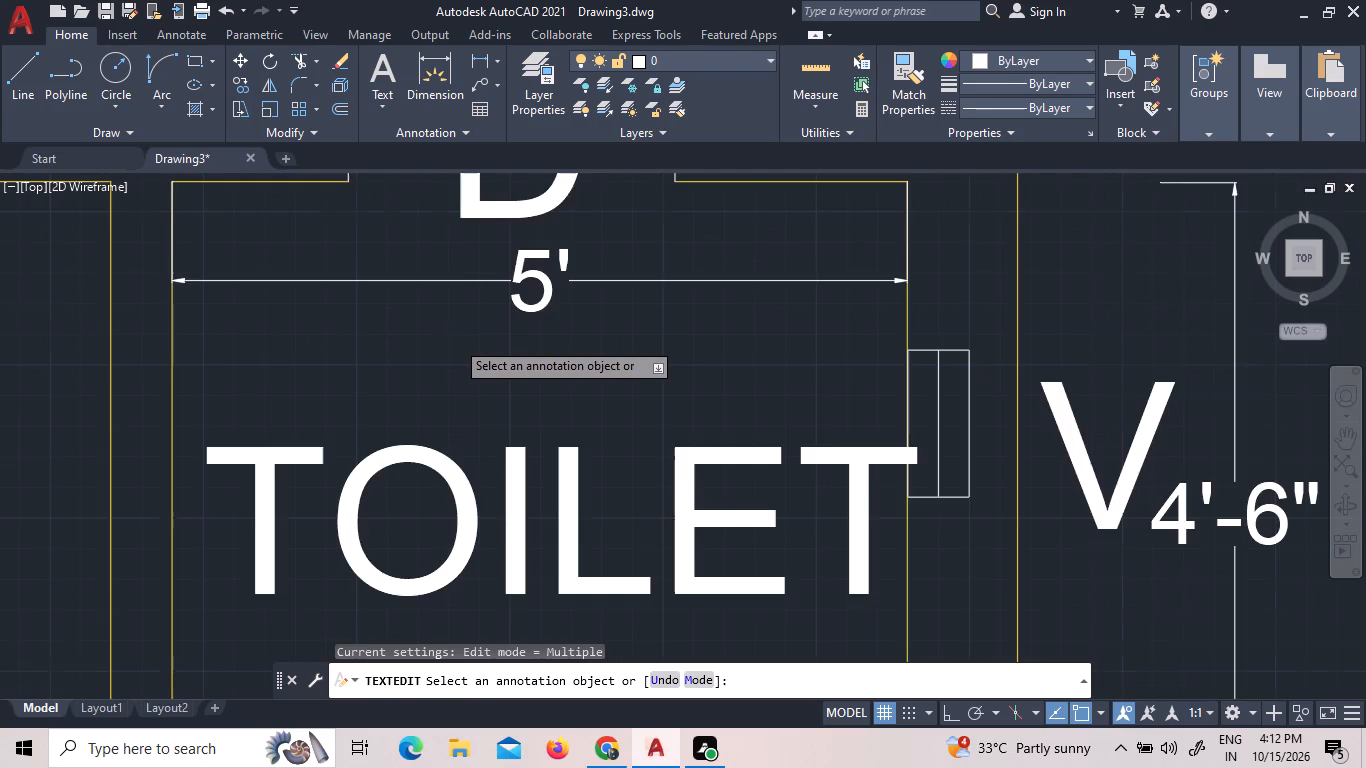
scroll(593, 309, "down", 3)
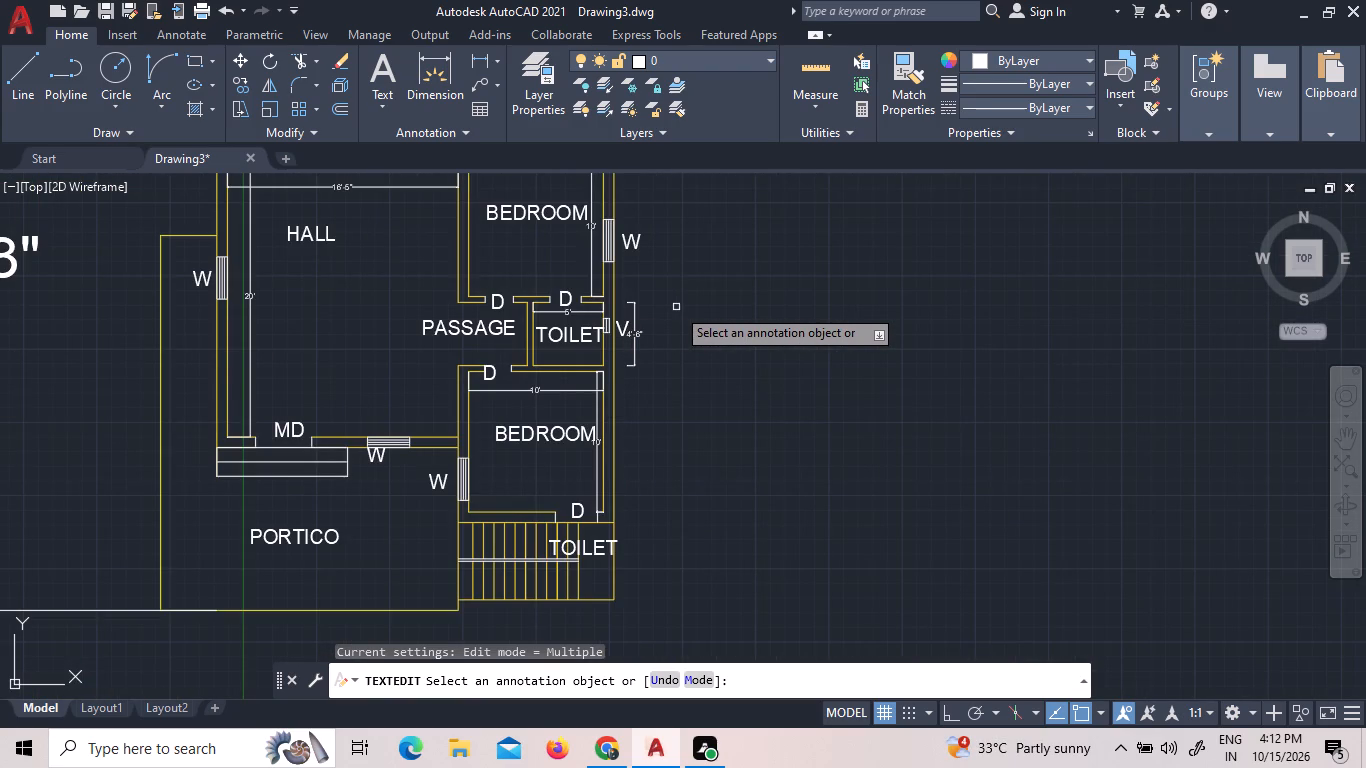
scroll(676, 307, "down", 3)
scroll(617, 231, "up", 2)
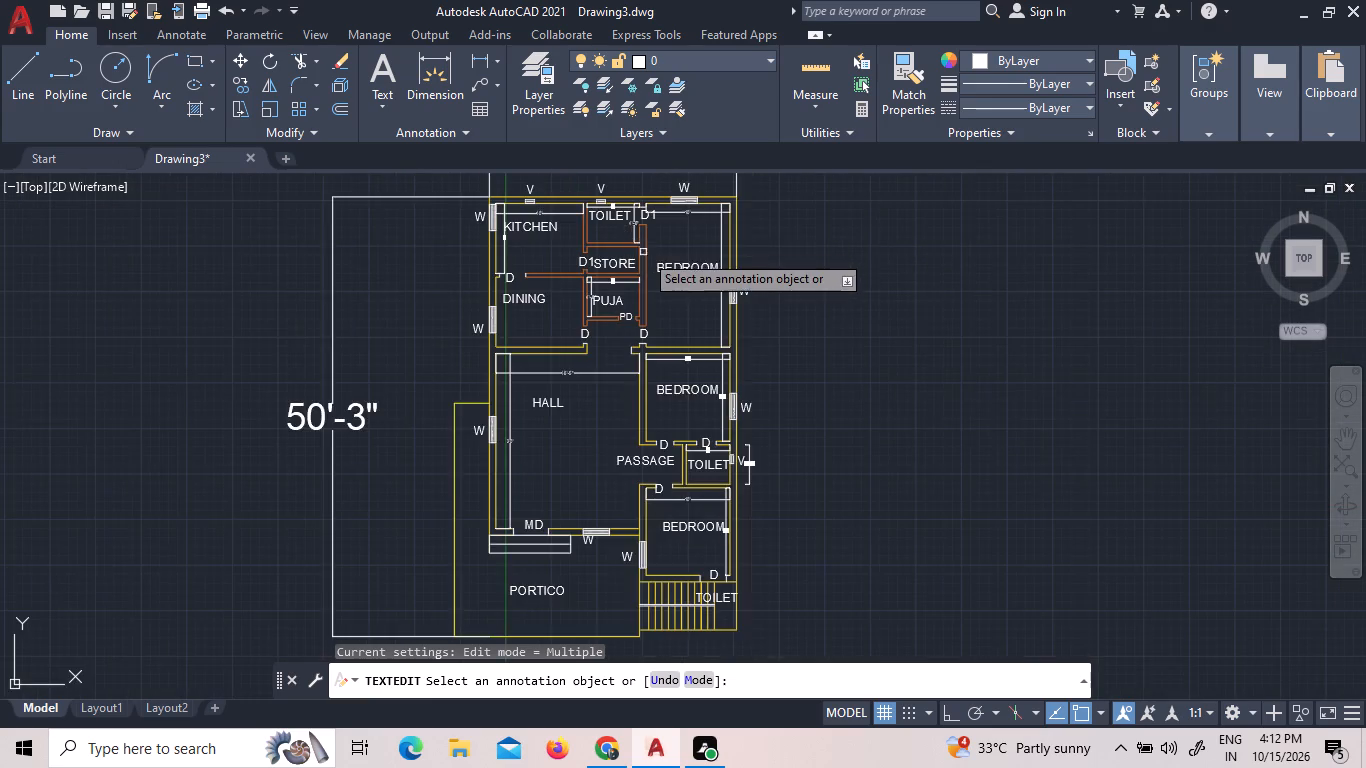
scroll(652, 268, "up", 2)
scroll(603, 309, "down", 2)
scroll(580, 249, "up", 1)
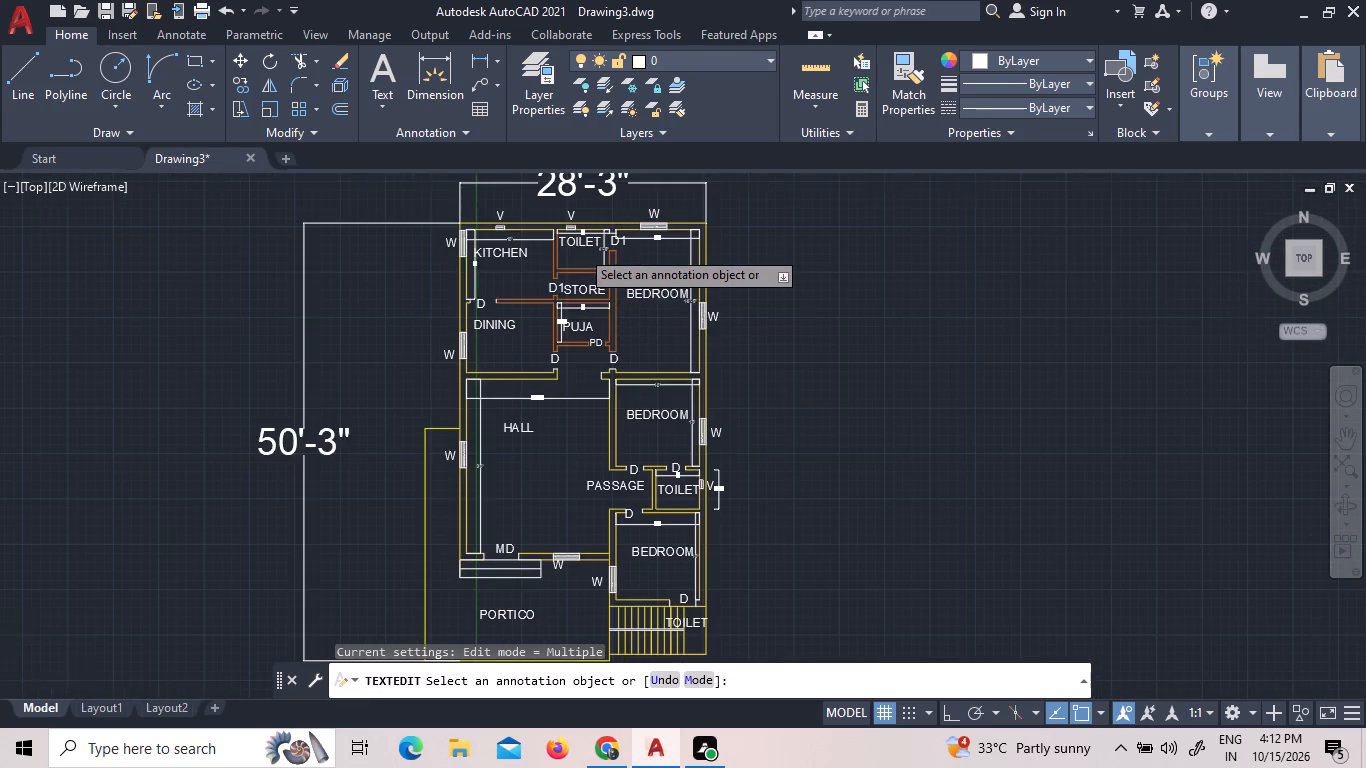
scroll(580, 249, "up", 1)
scroll(626, 360, "up", 1)
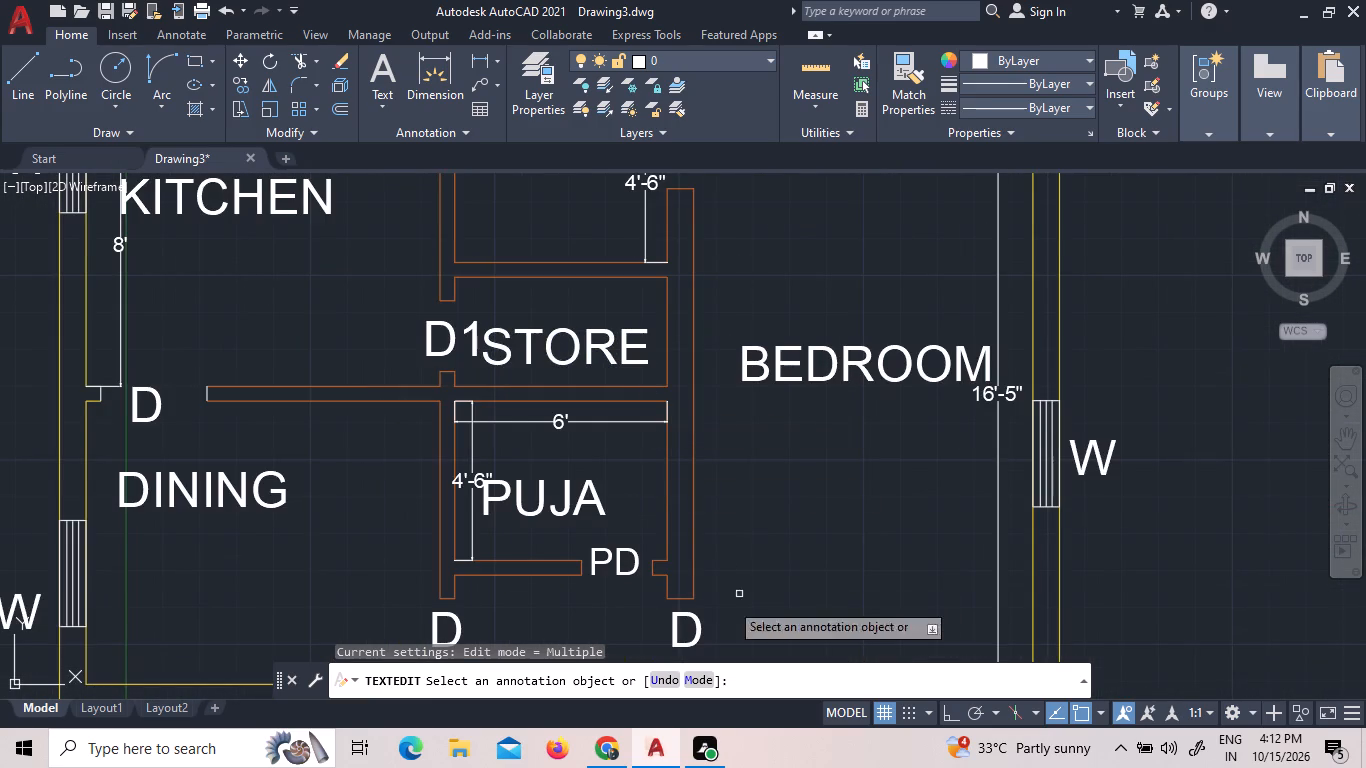
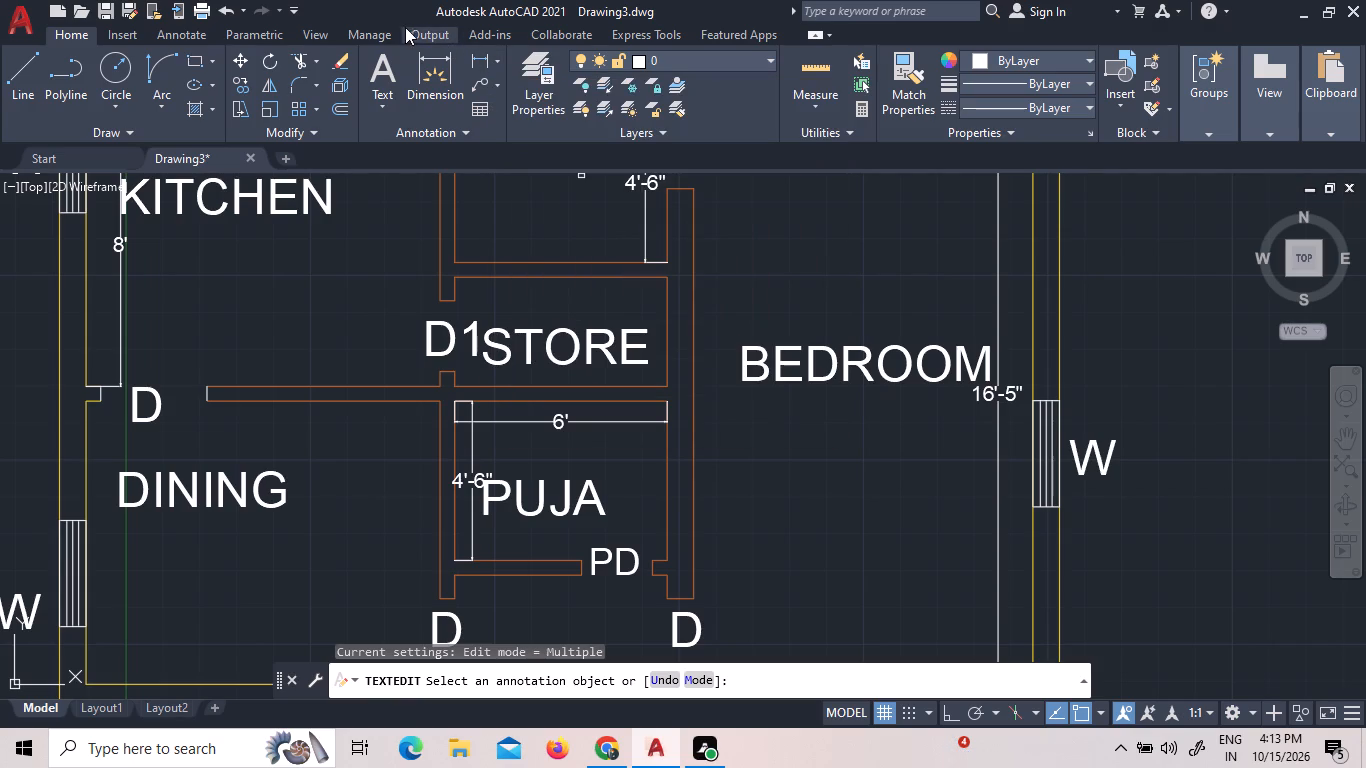
Add a vertical linear dimension to the store between its upper and lower walls, with the line just inside the bedroom-side wall.
left_click(478, 60)
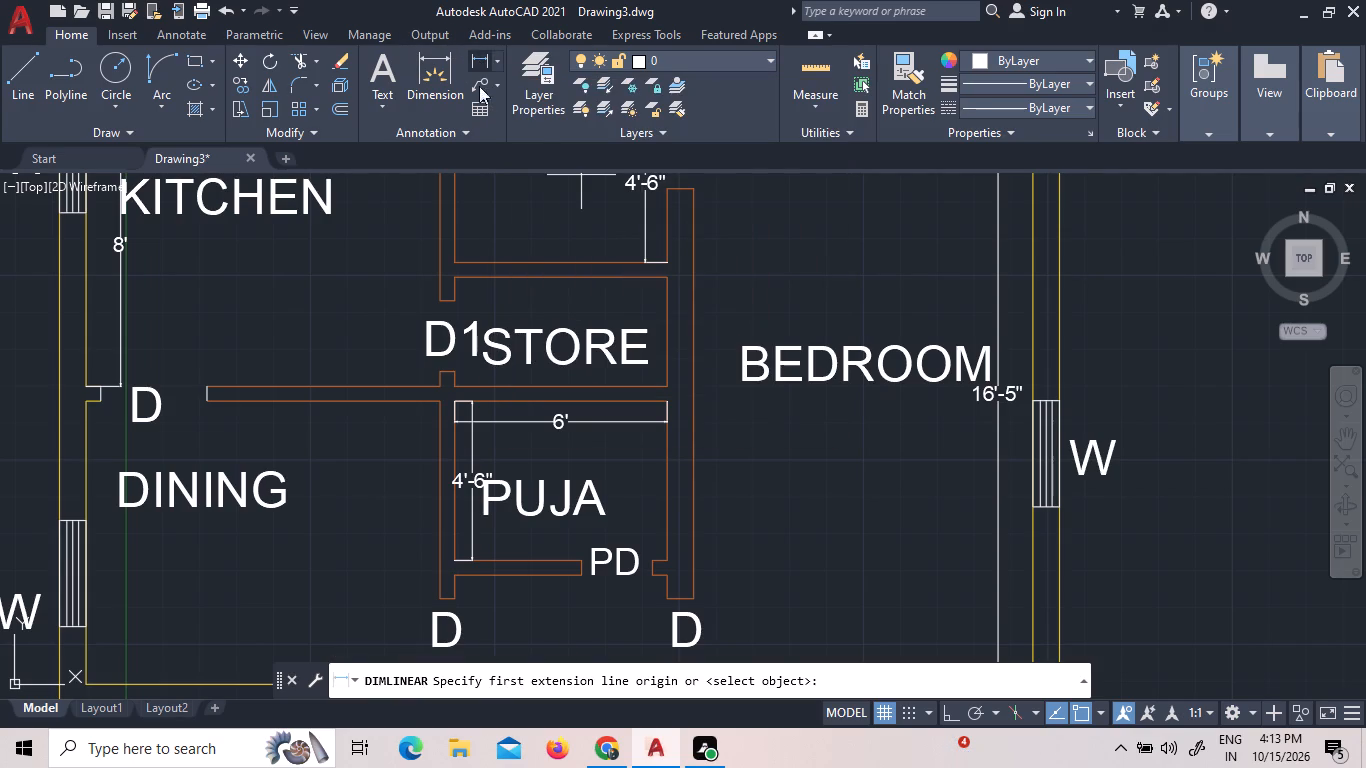
left_click(664, 277)
left_click(665, 386)
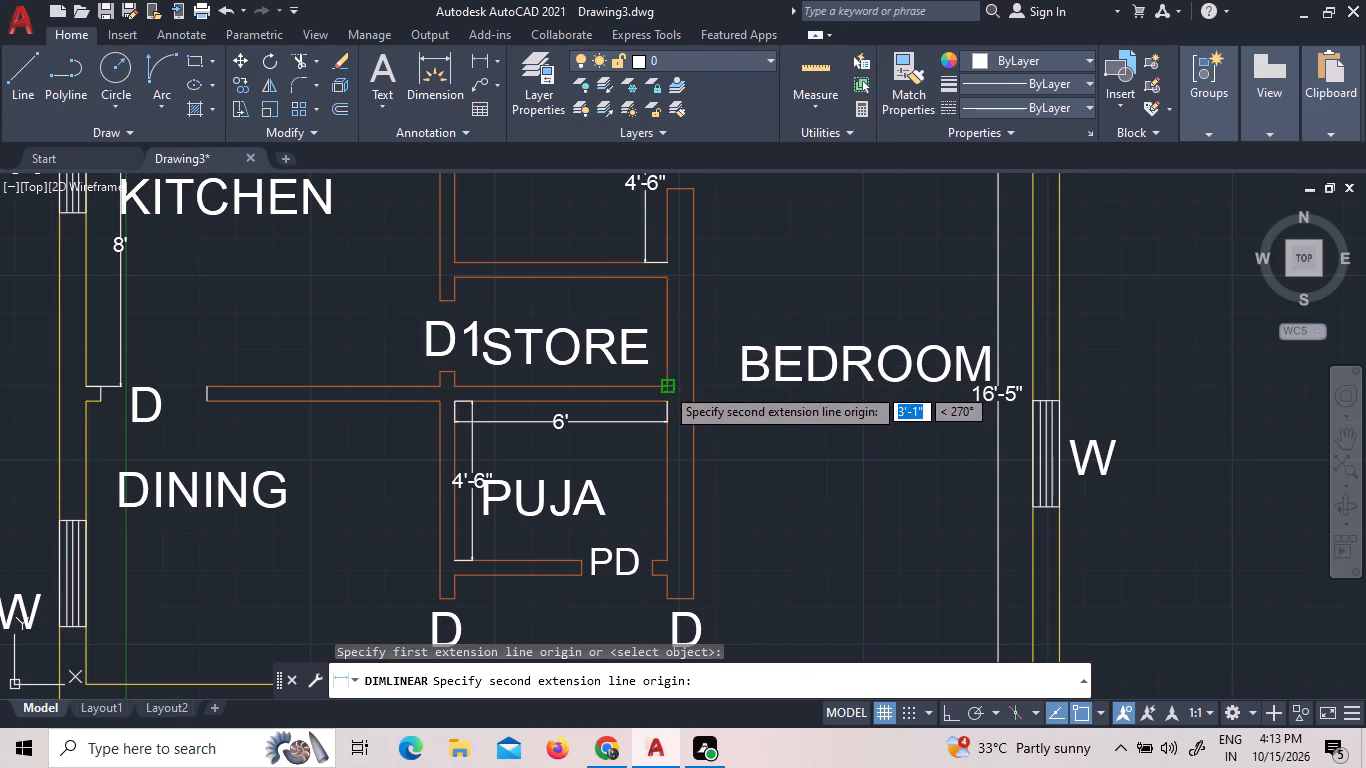
left_click(654, 388)
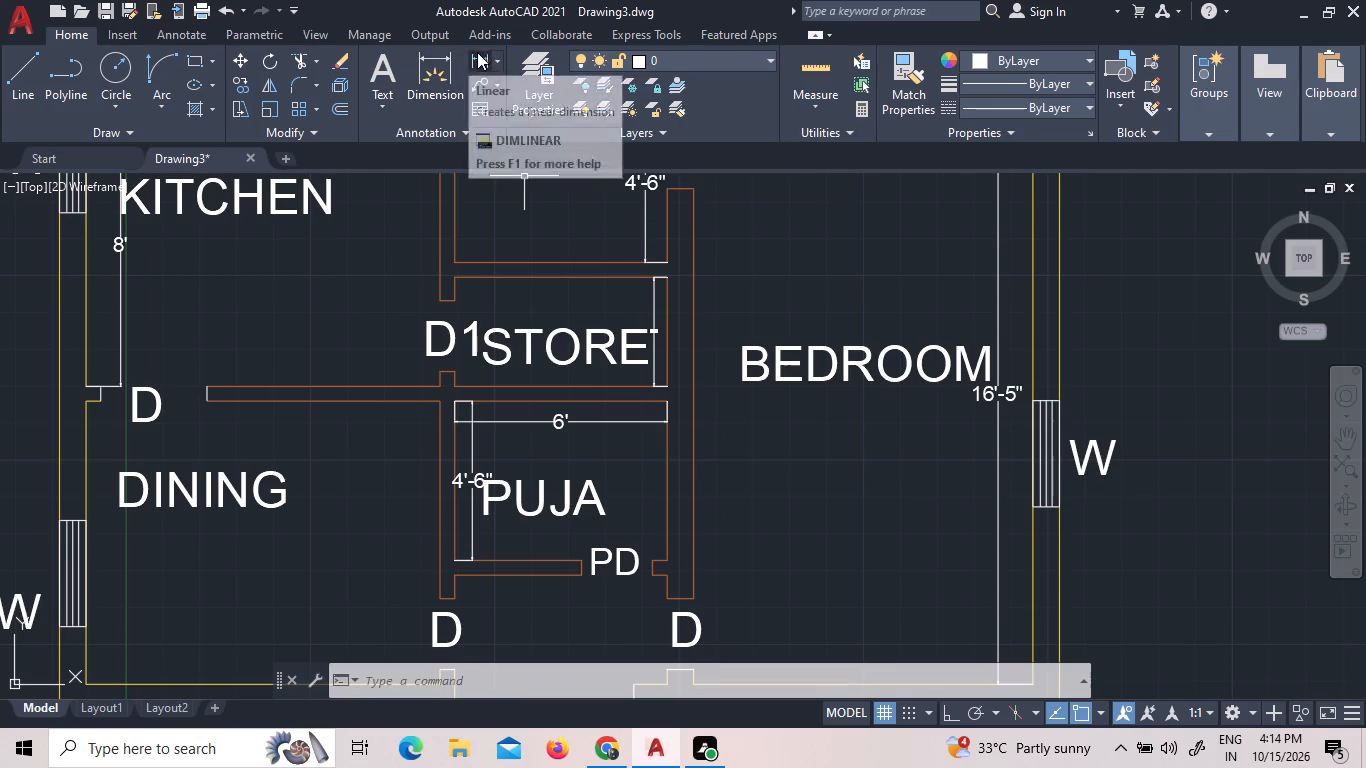
Add a horizontal linear dimension across the store between its side walls, with the line just below its upper wall.
left_click(474, 60)
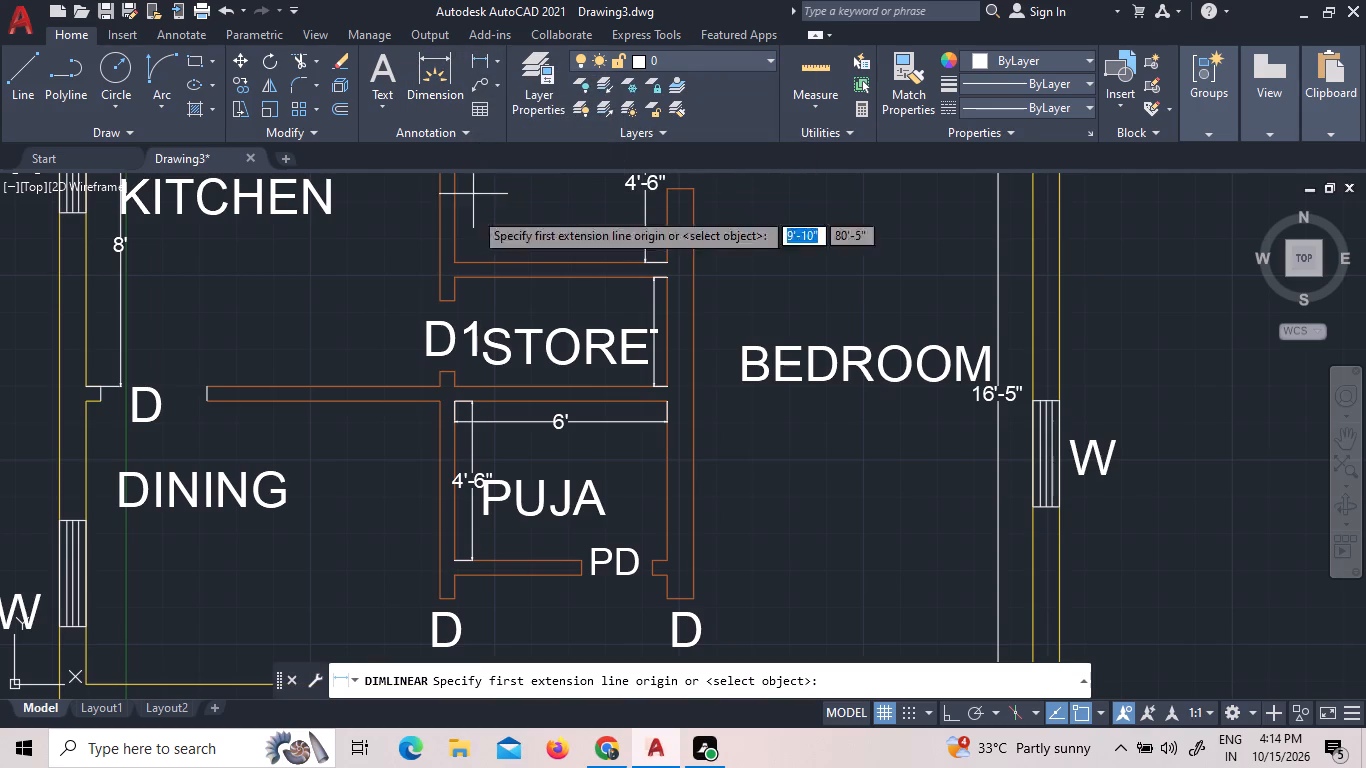
left_click(668, 280)
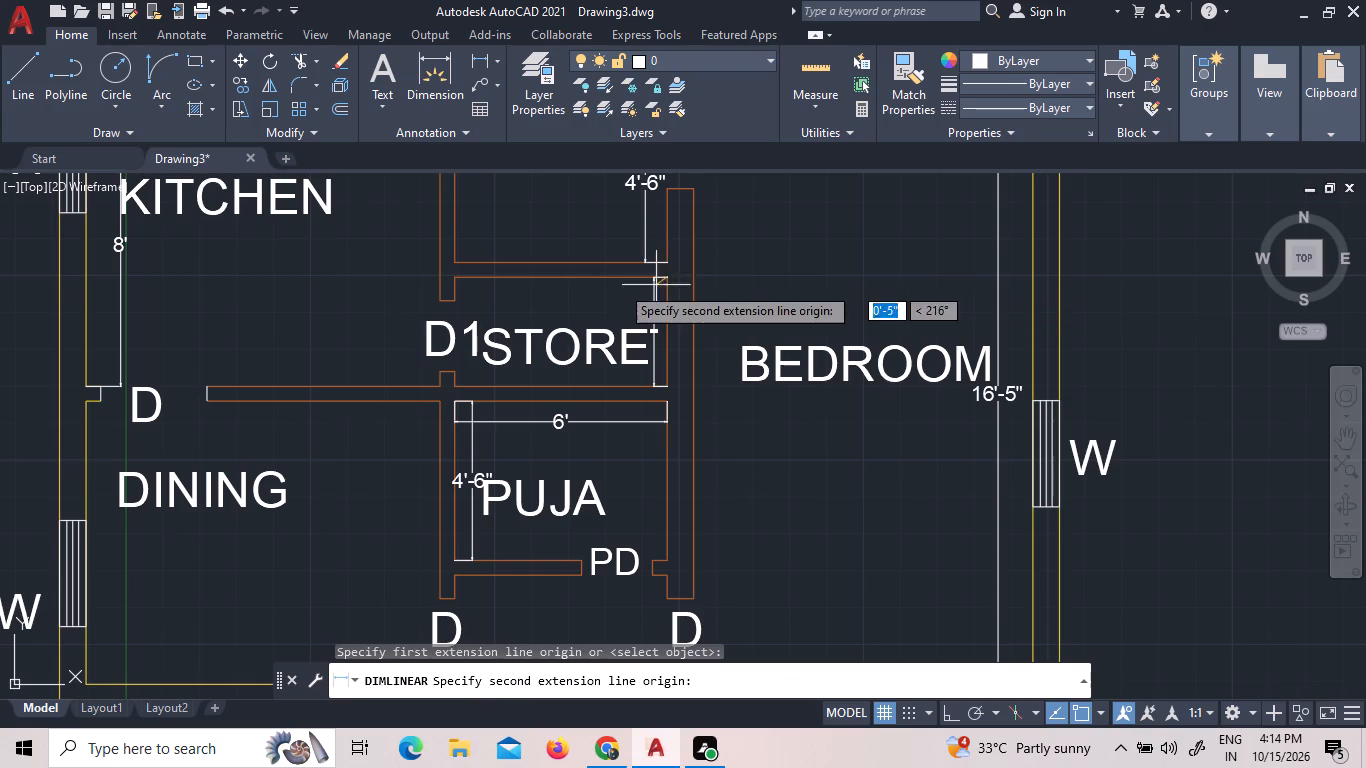
left_click(449, 280)
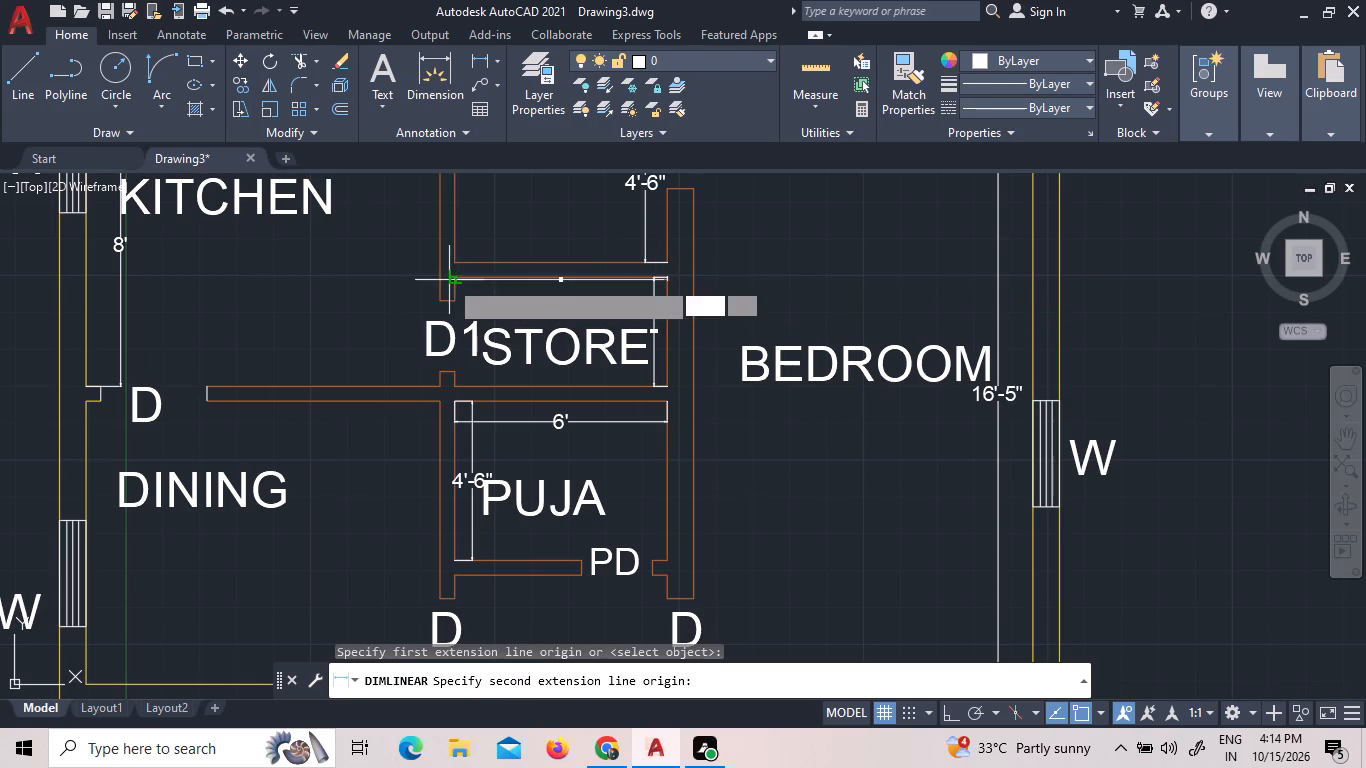
left_click(458, 300)
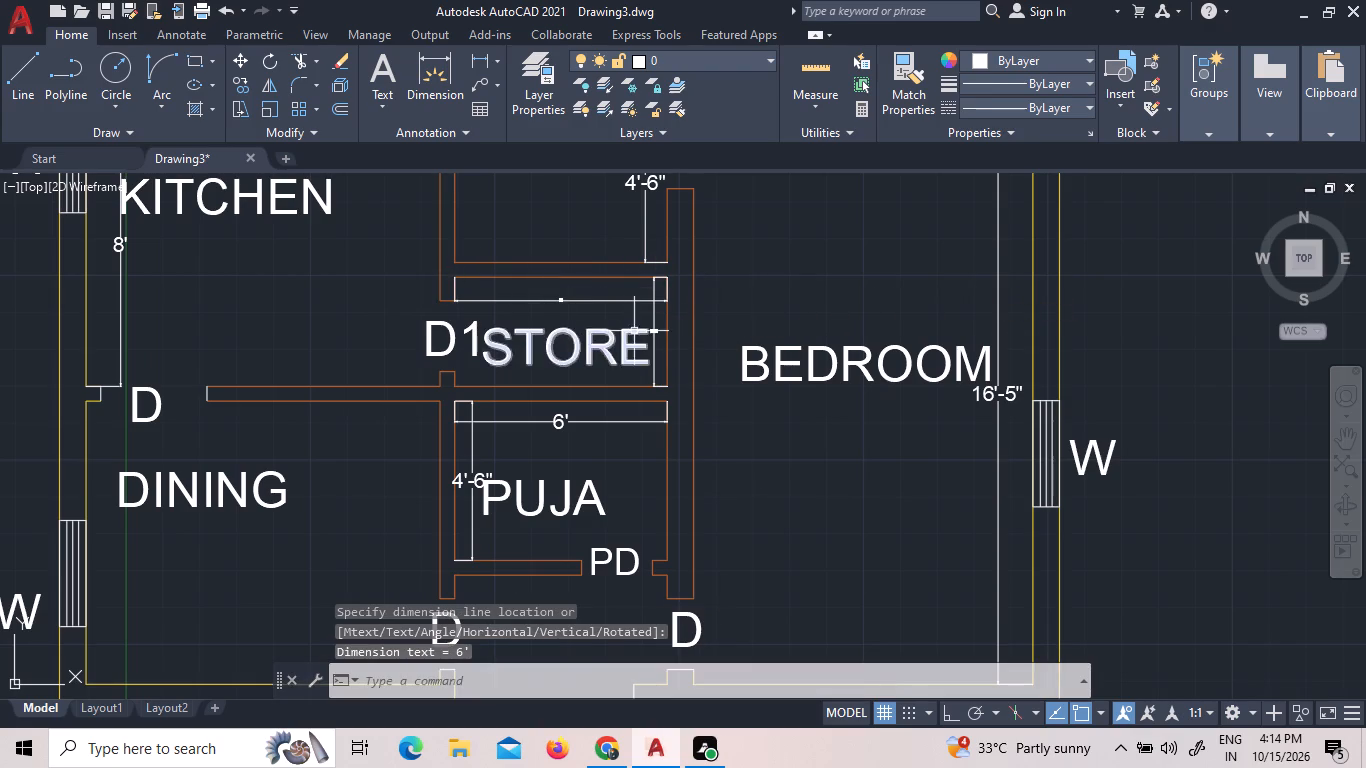
Set the text height of the store's vertical dimension to 5".
scroll(650, 337, "up", 6)
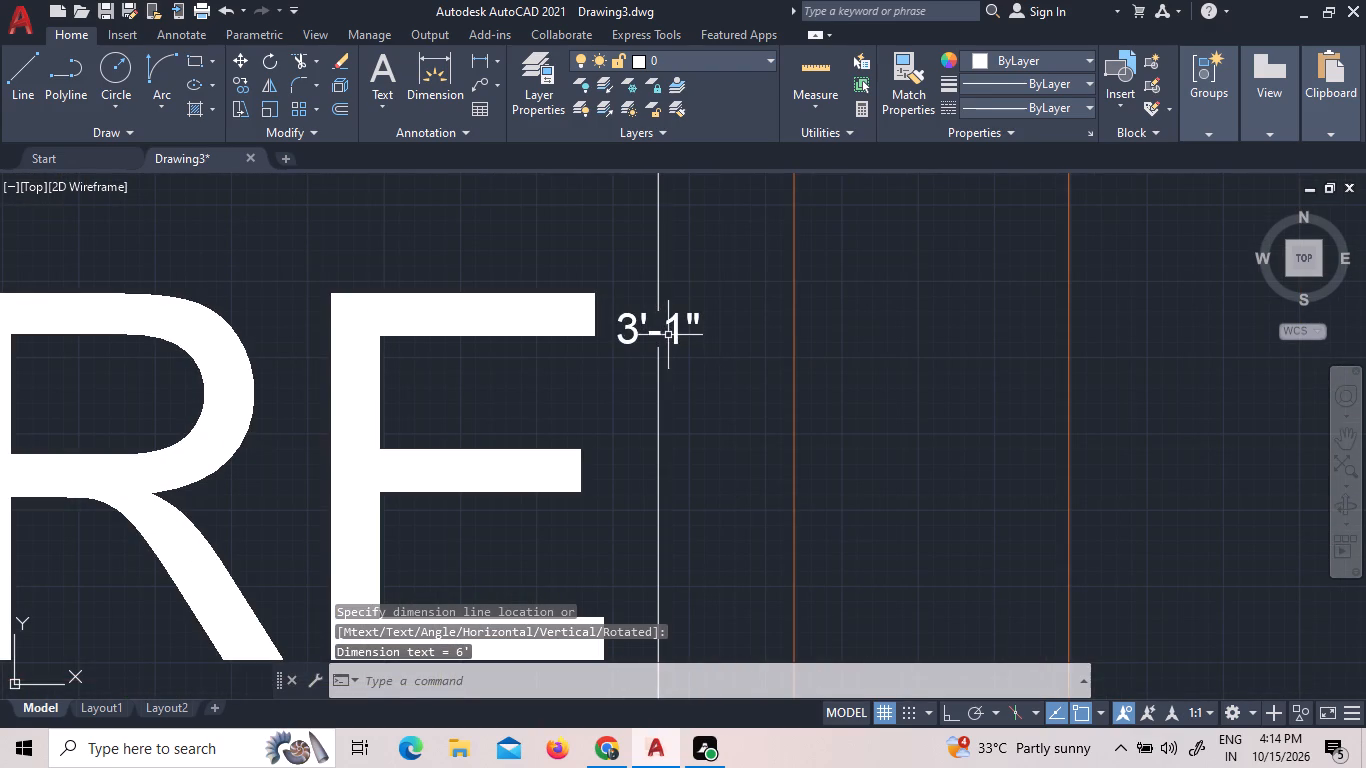
left_click(668, 332)
left_click(636, 291)
triple_click(634, 329)
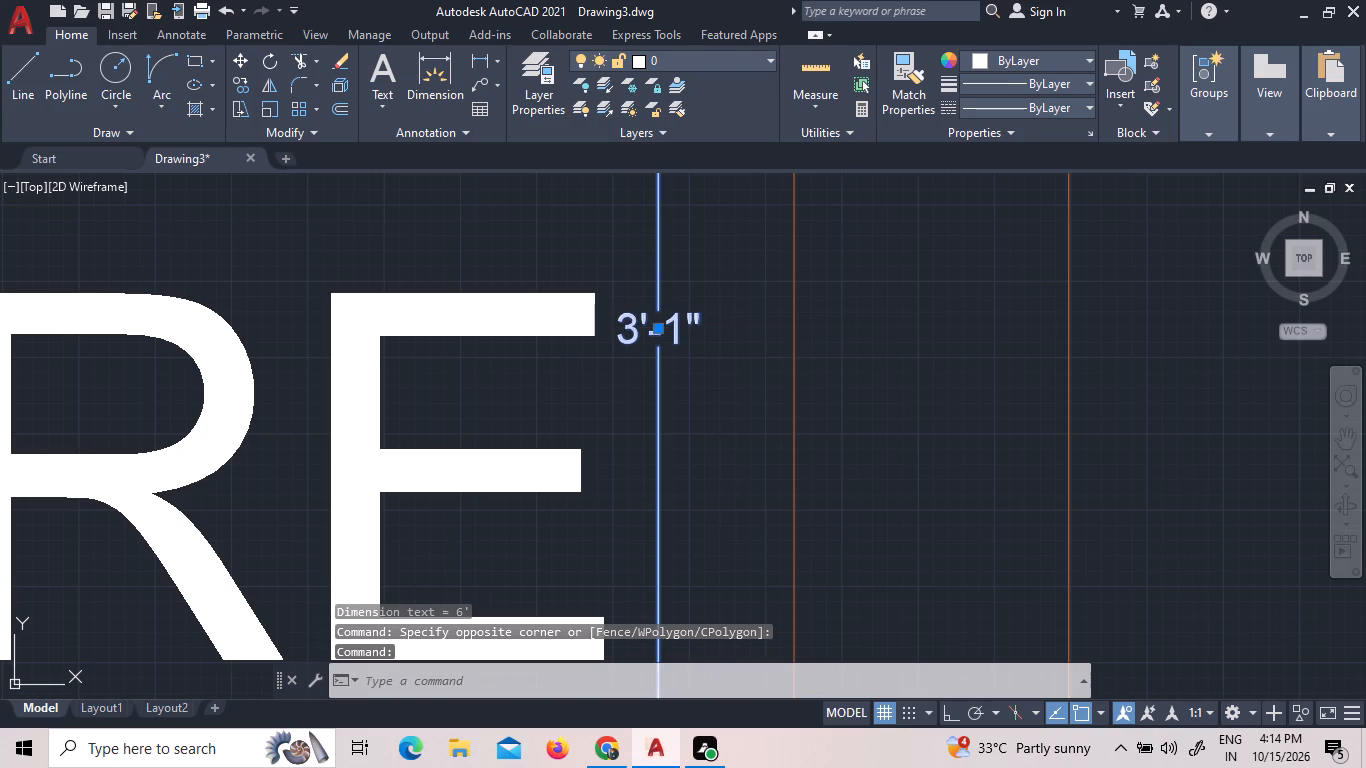
double_click(634, 329)
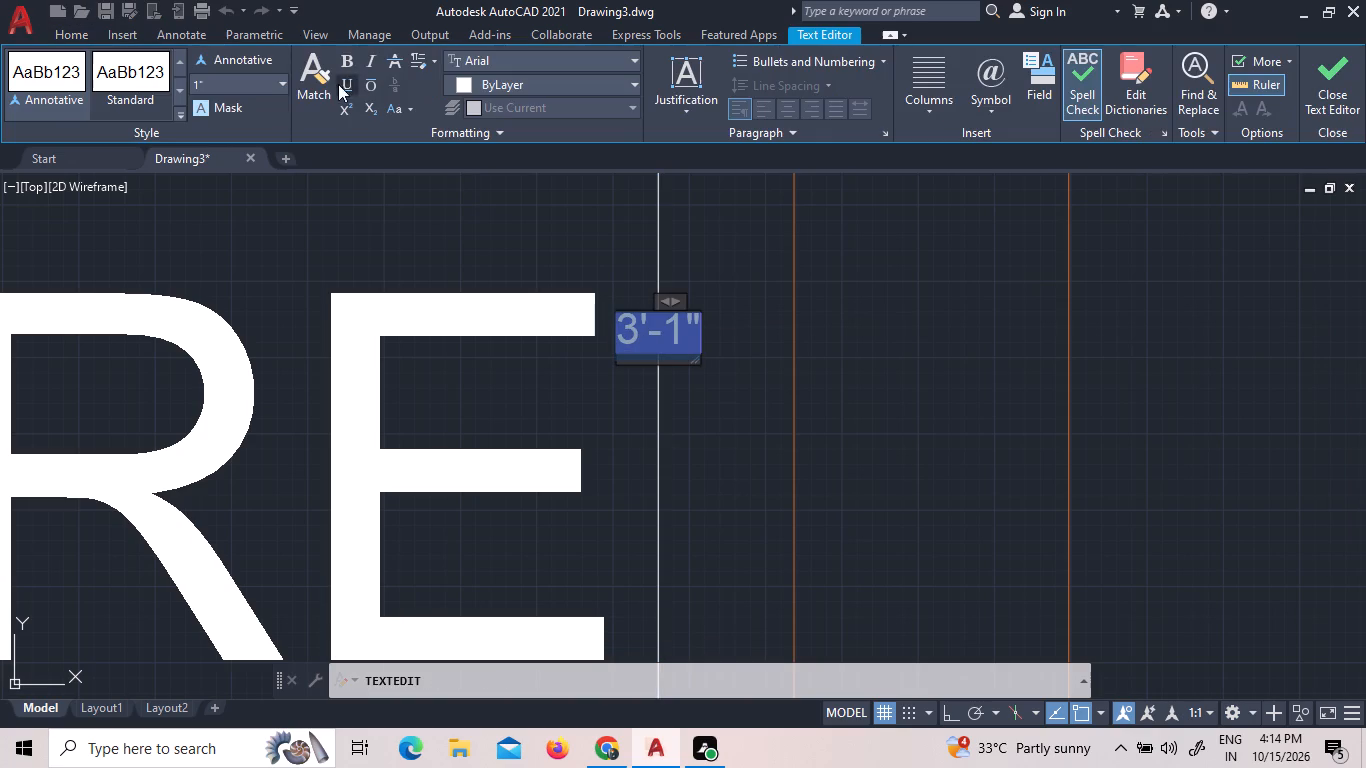
left_click(285, 81)
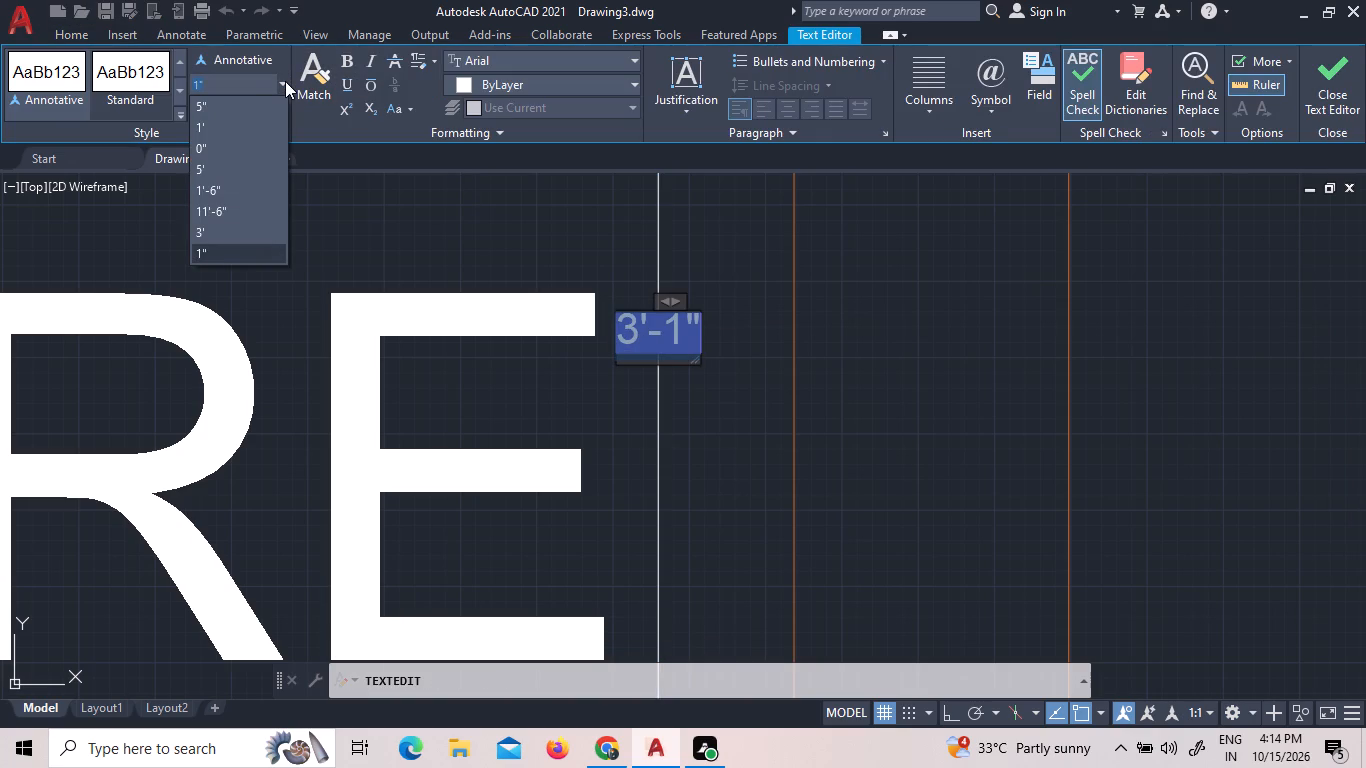
left_click(257, 107)
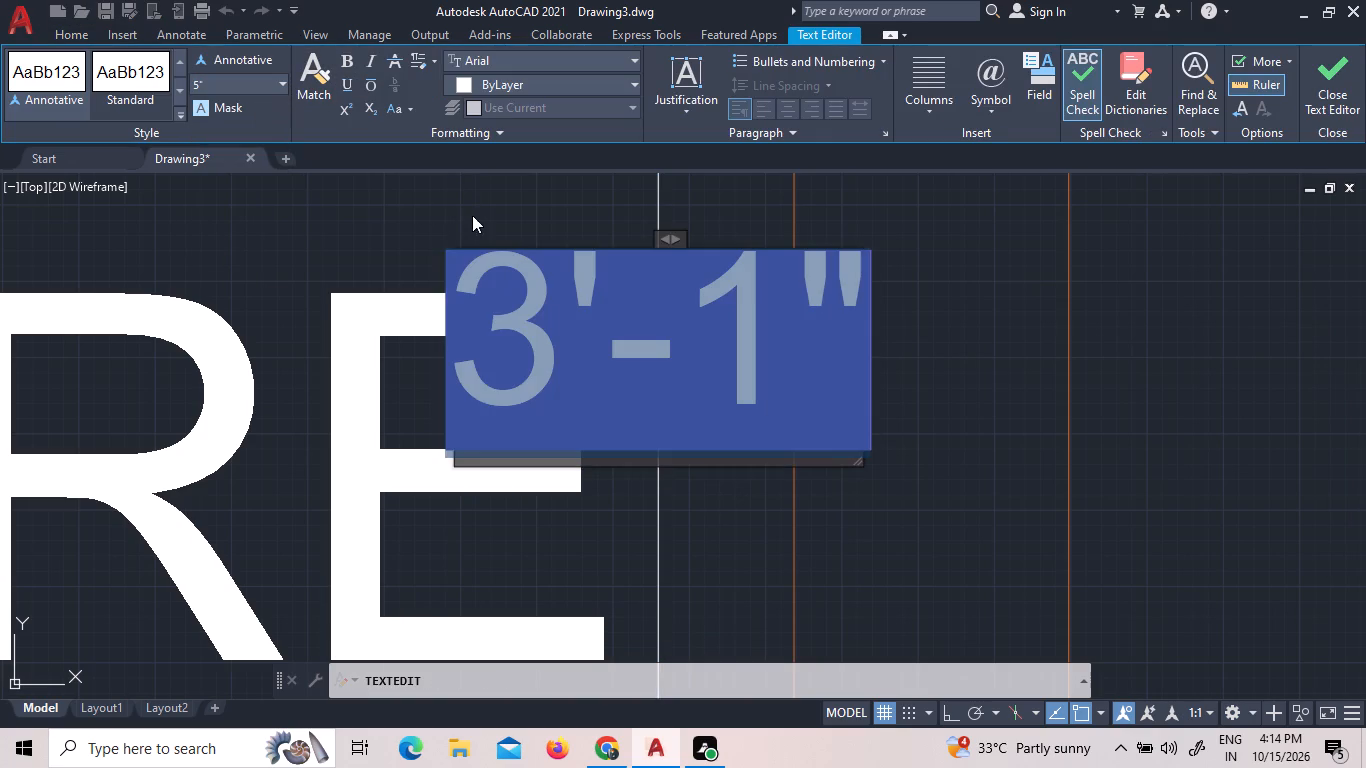
left_click(472, 215)
Set the text height of the store's horizontal dimension to 5".
scroll(516, 277, "down", 3)
scroll(615, 343, "down", 1)
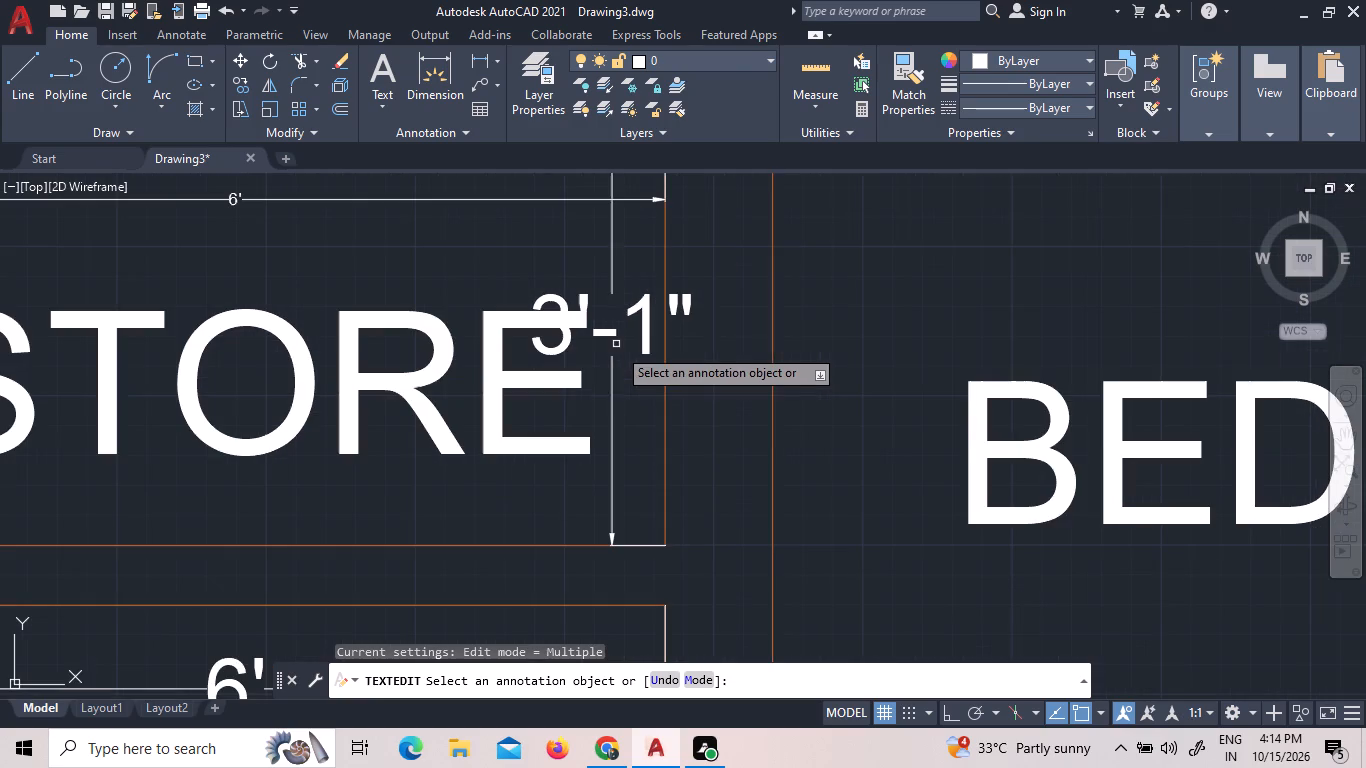
triple_click(231, 197)
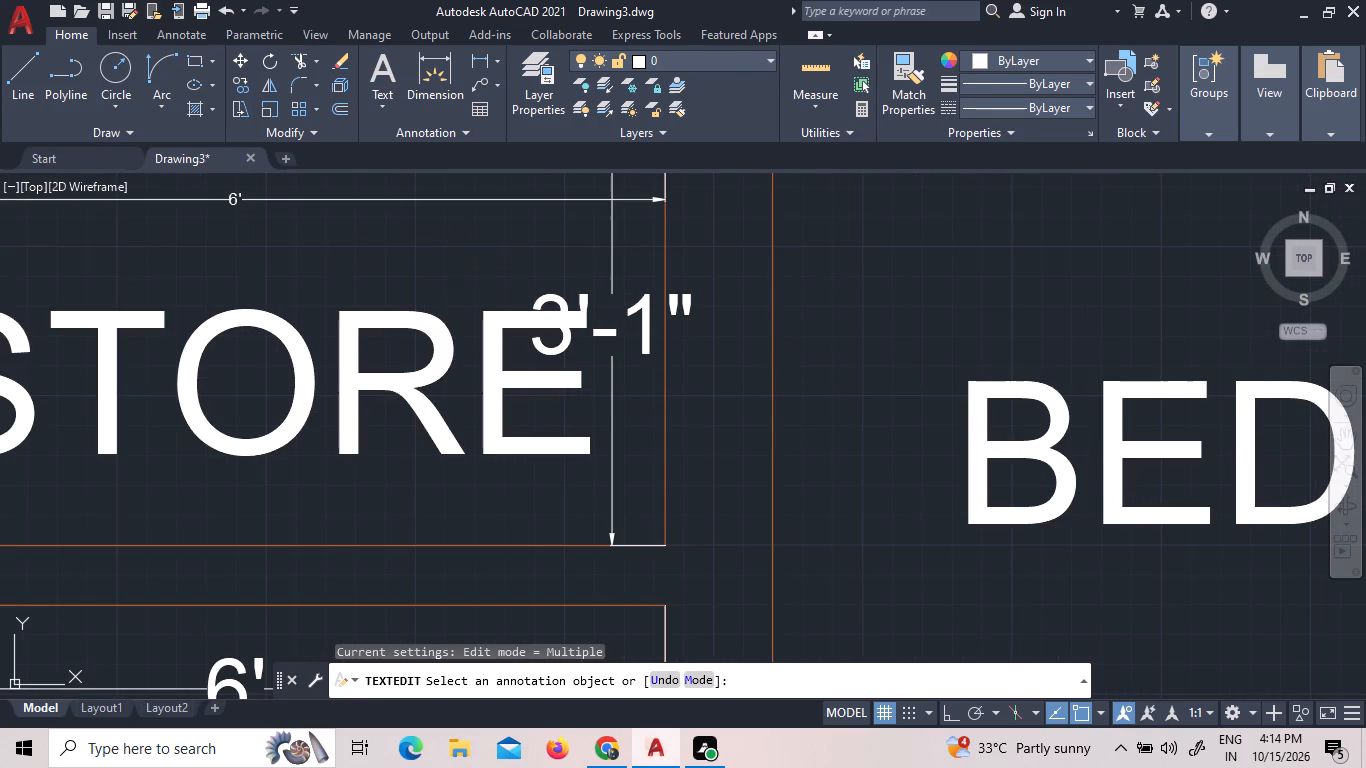
left_click(231, 197)
left_click(231, 197)
left_click(235, 199)
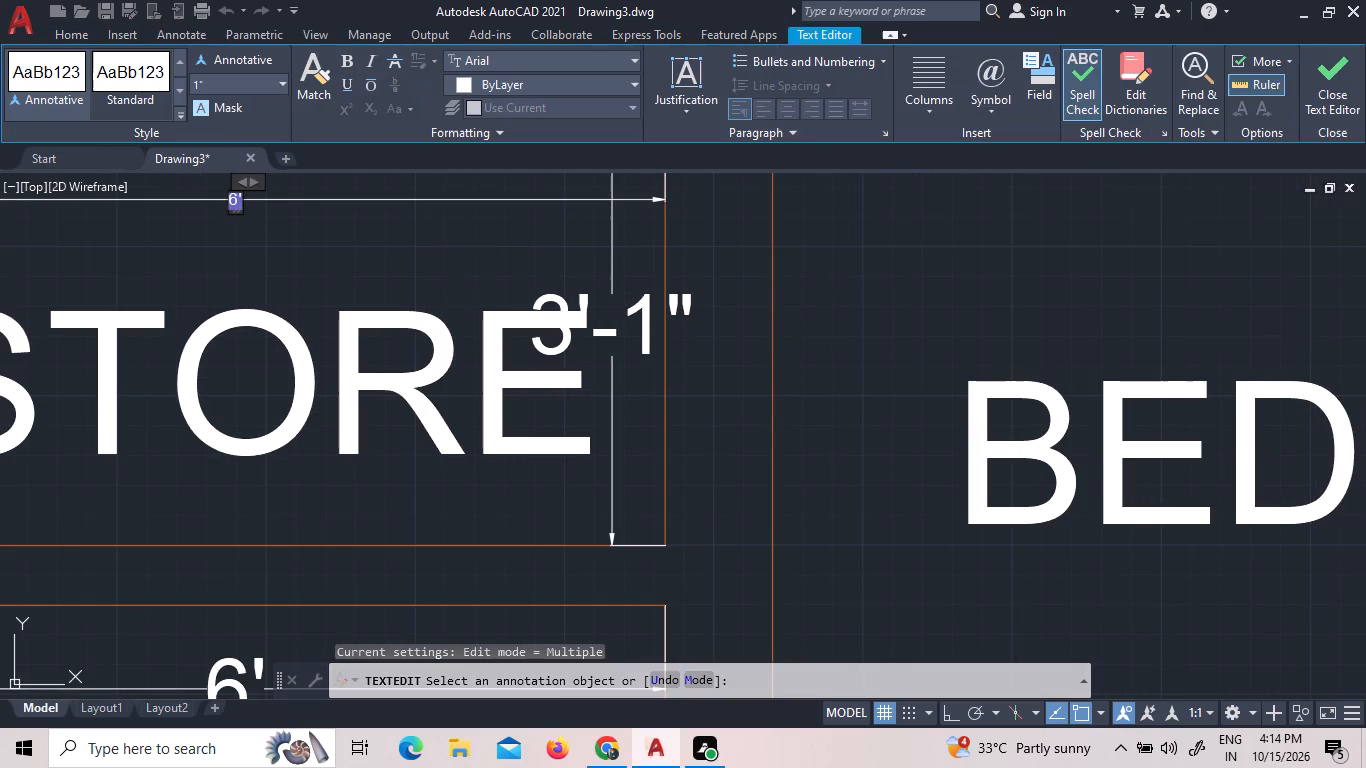
left_click(235, 204)
scroll(235, 204, "up", 2)
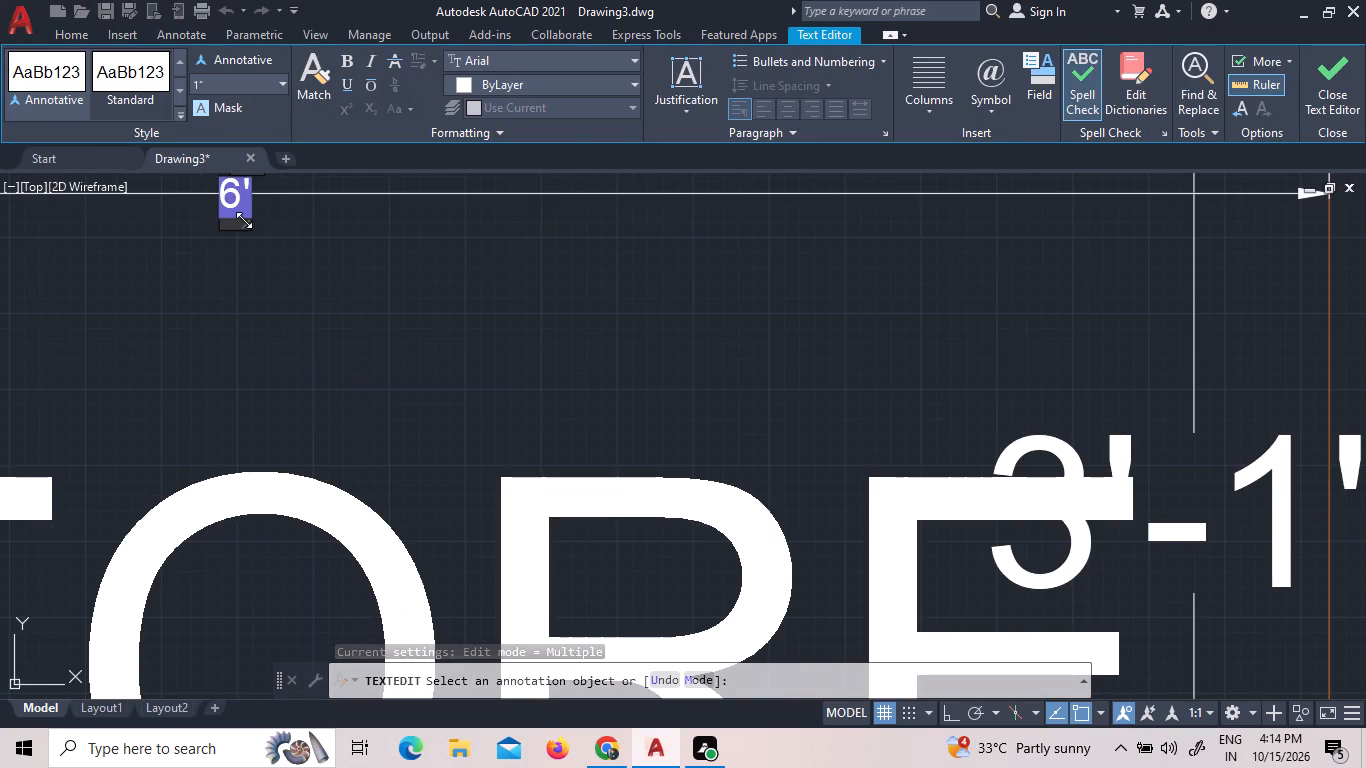
left_click(244, 220)
left_click(242, 209)
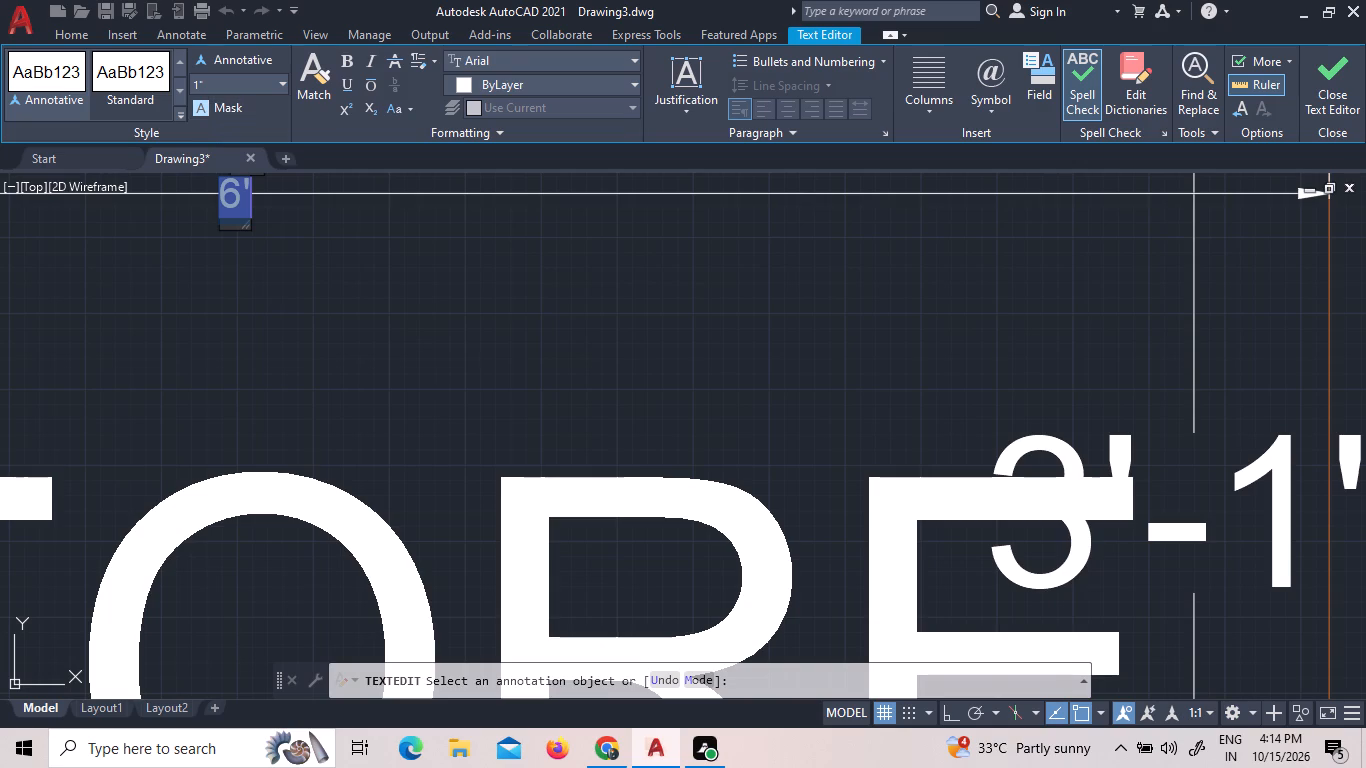
left_click(260, 83)
left_click(284, 86)
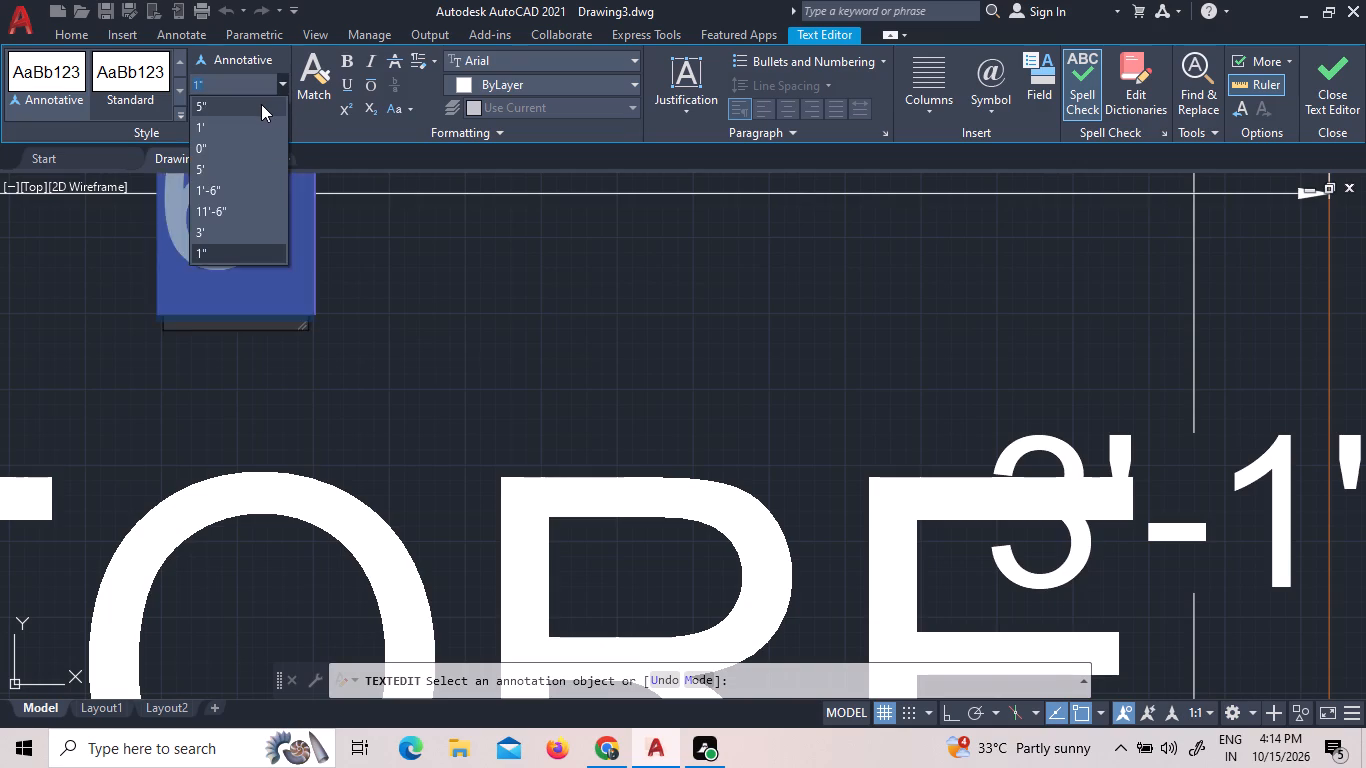
left_click(261, 104)
left_click(371, 253)
scroll(416, 309, "down", 6)
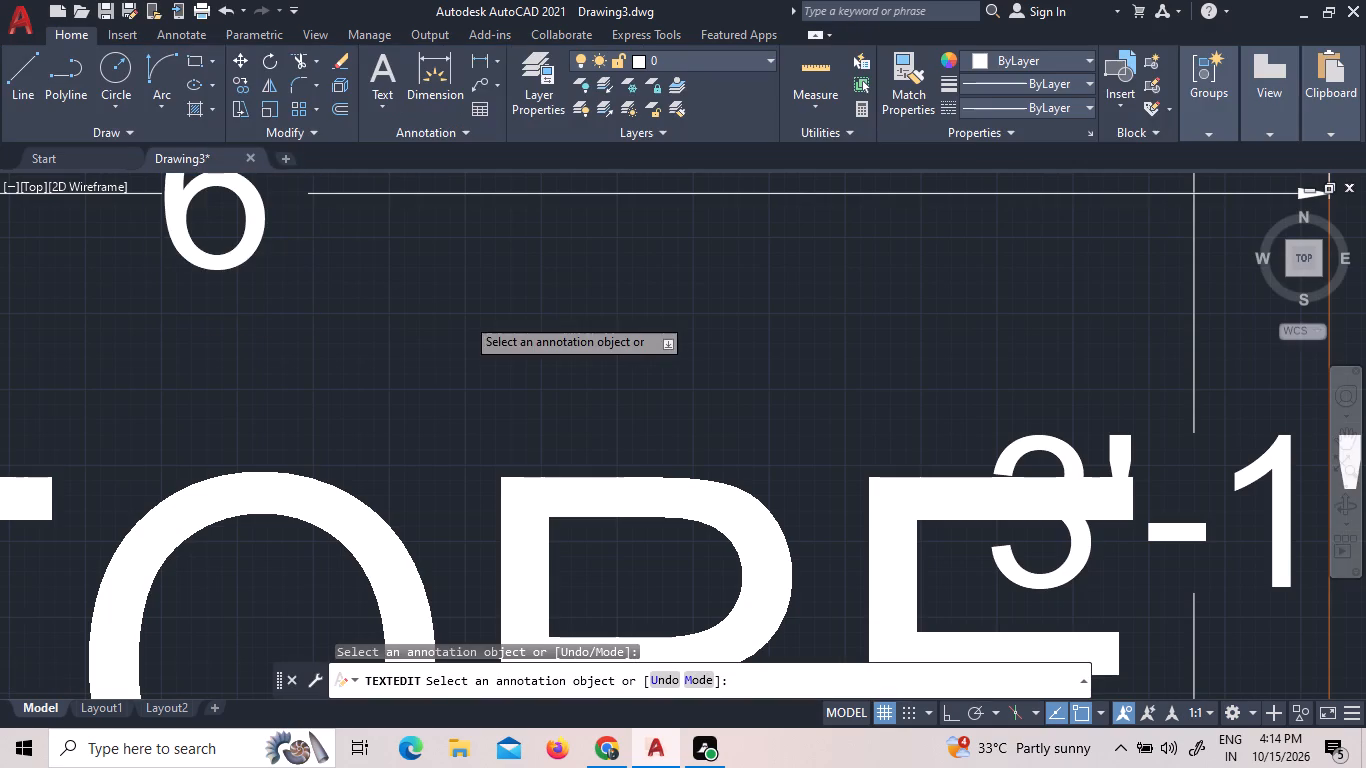
scroll(500, 311, "down", 3)
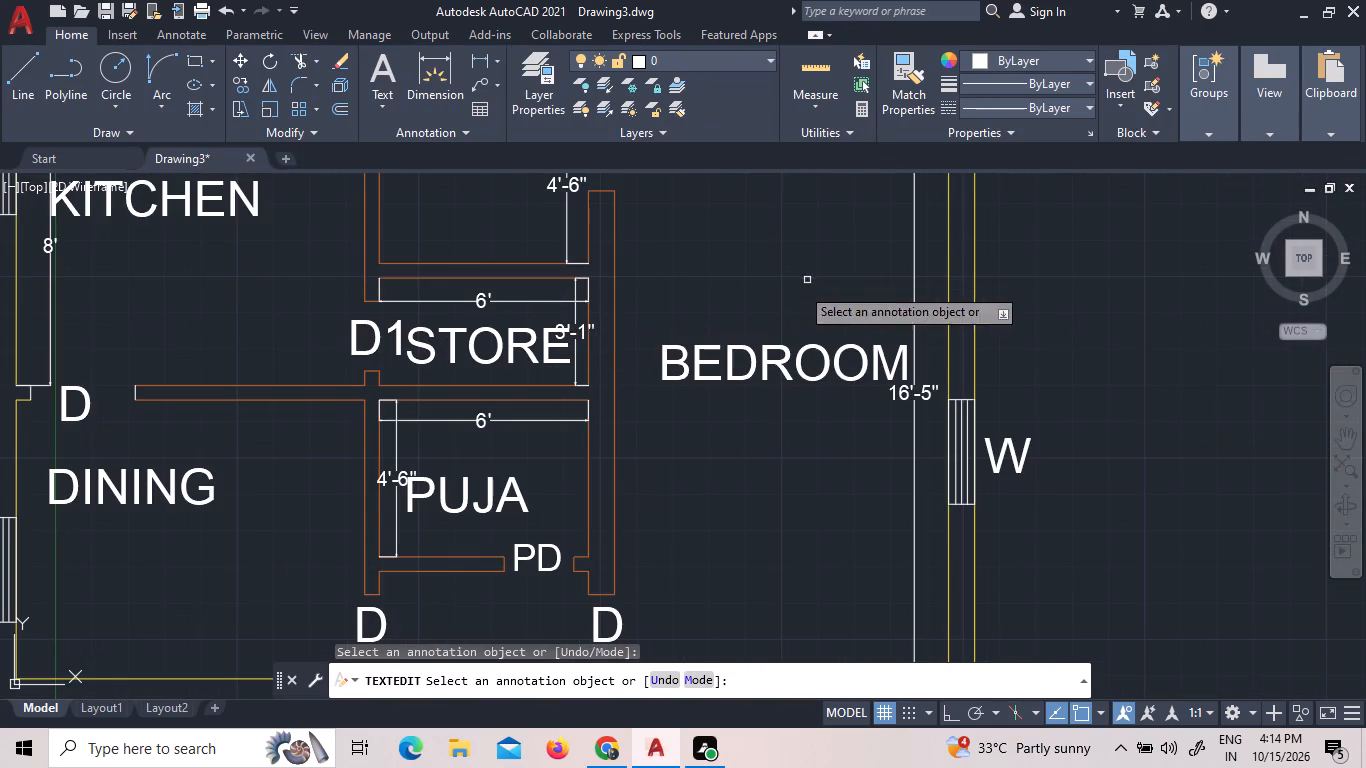
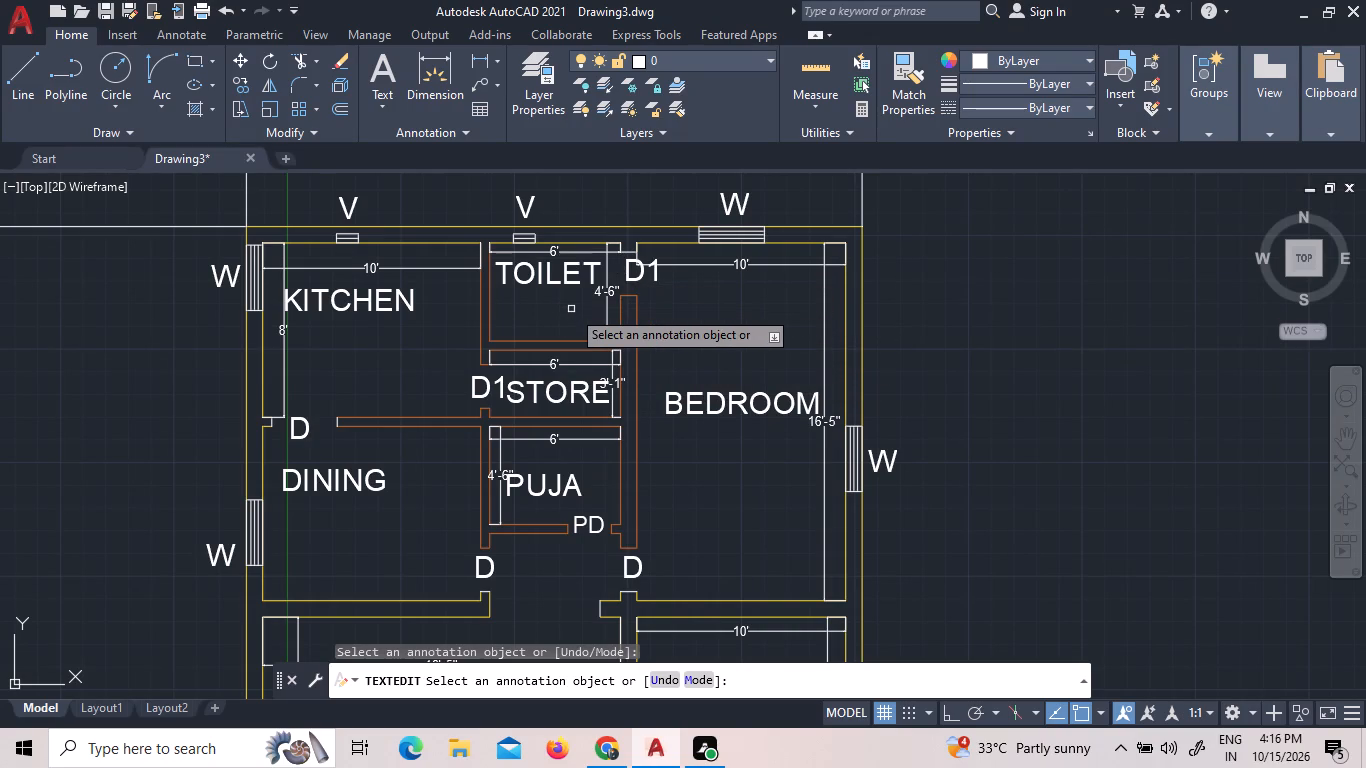
Examine the room labels and dimensions across the whole plan, from kitchen to portico, and end the text editing command.
scroll(589, 287, "down", 2)
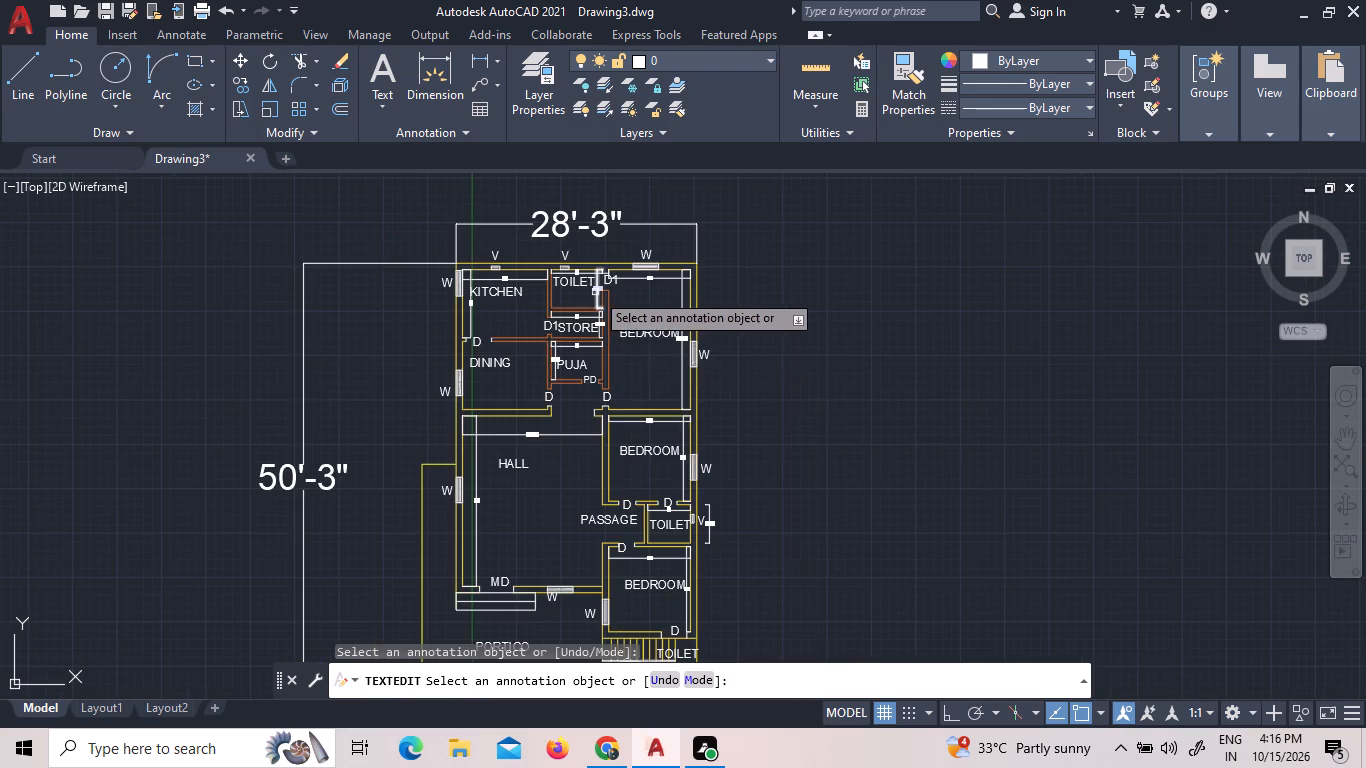
scroll(606, 479, "up", 3)
scroll(716, 374, "down", 3)
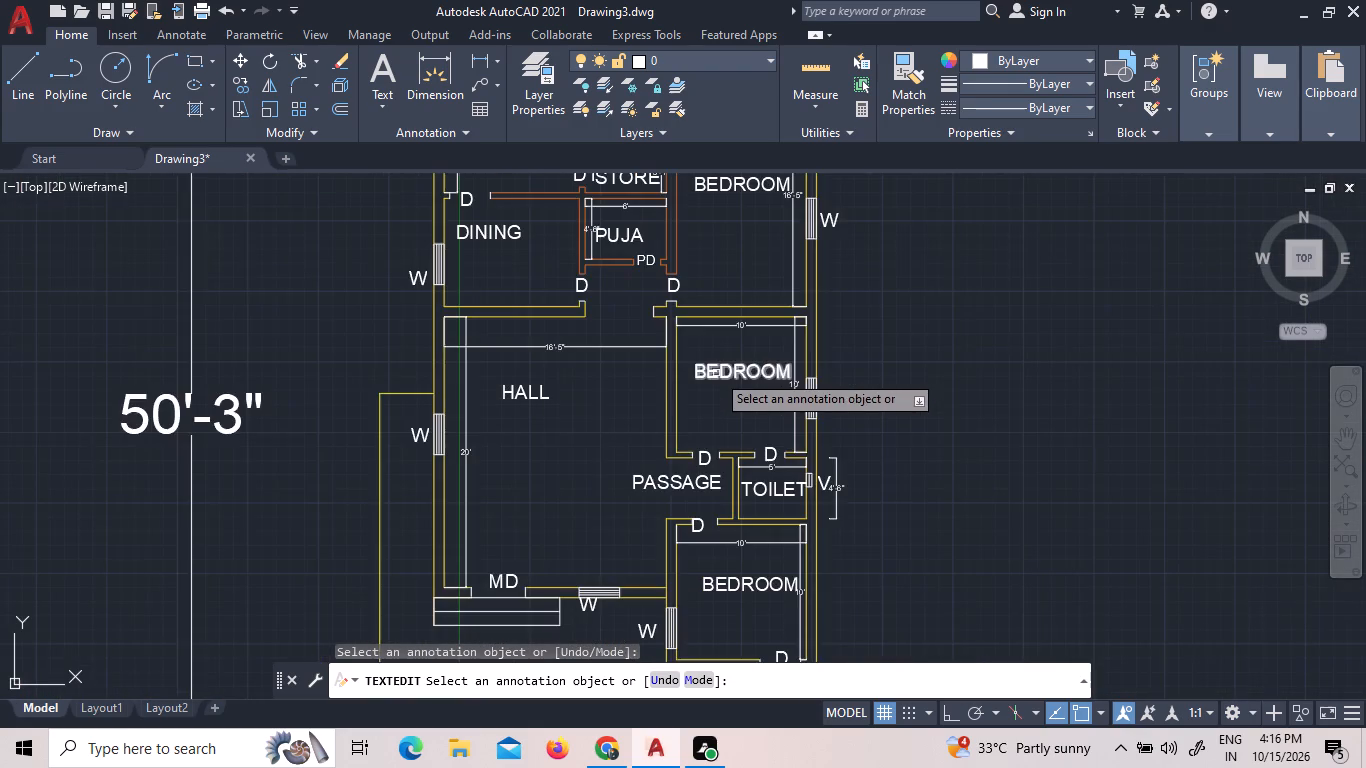
scroll(716, 379, "down", 2)
scroll(695, 458, "up", 3)
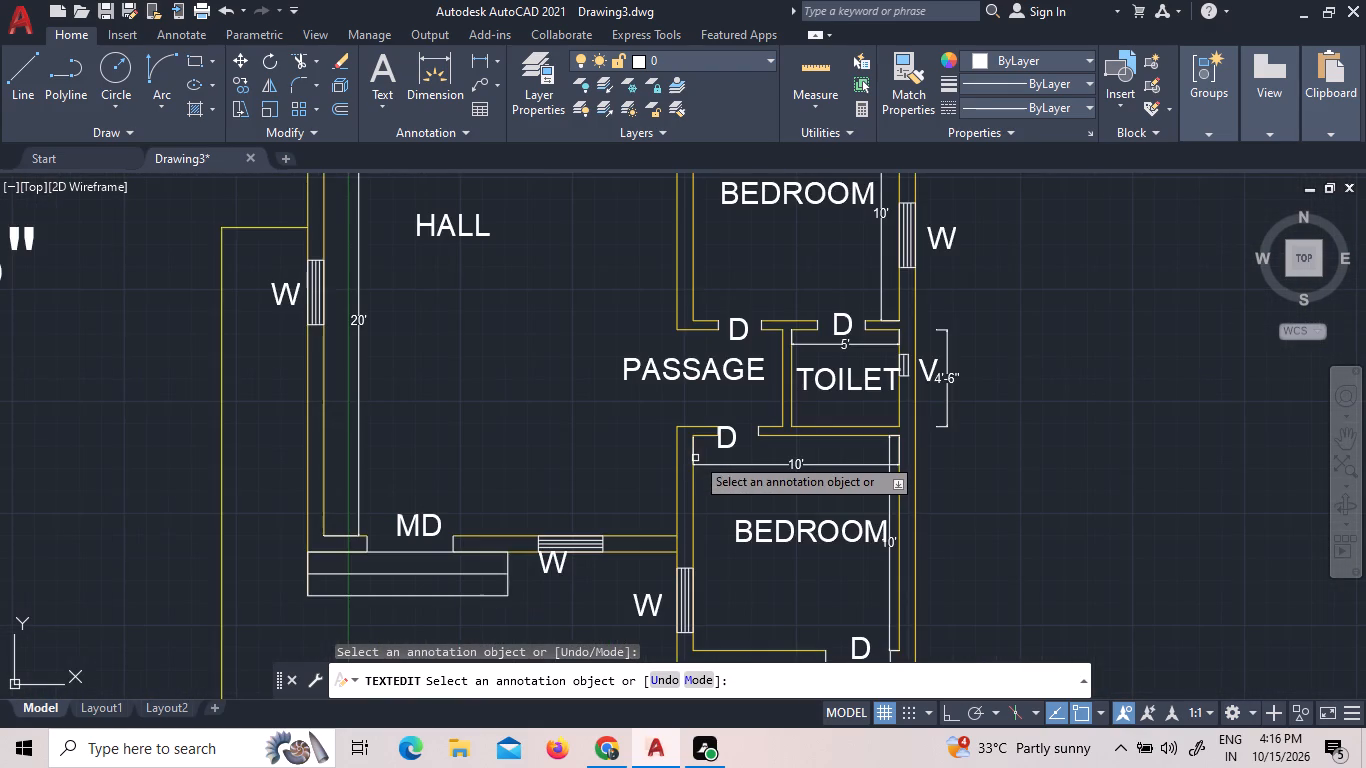
scroll(661, 412, "down", 3)
scroll(668, 458, "up", 2)
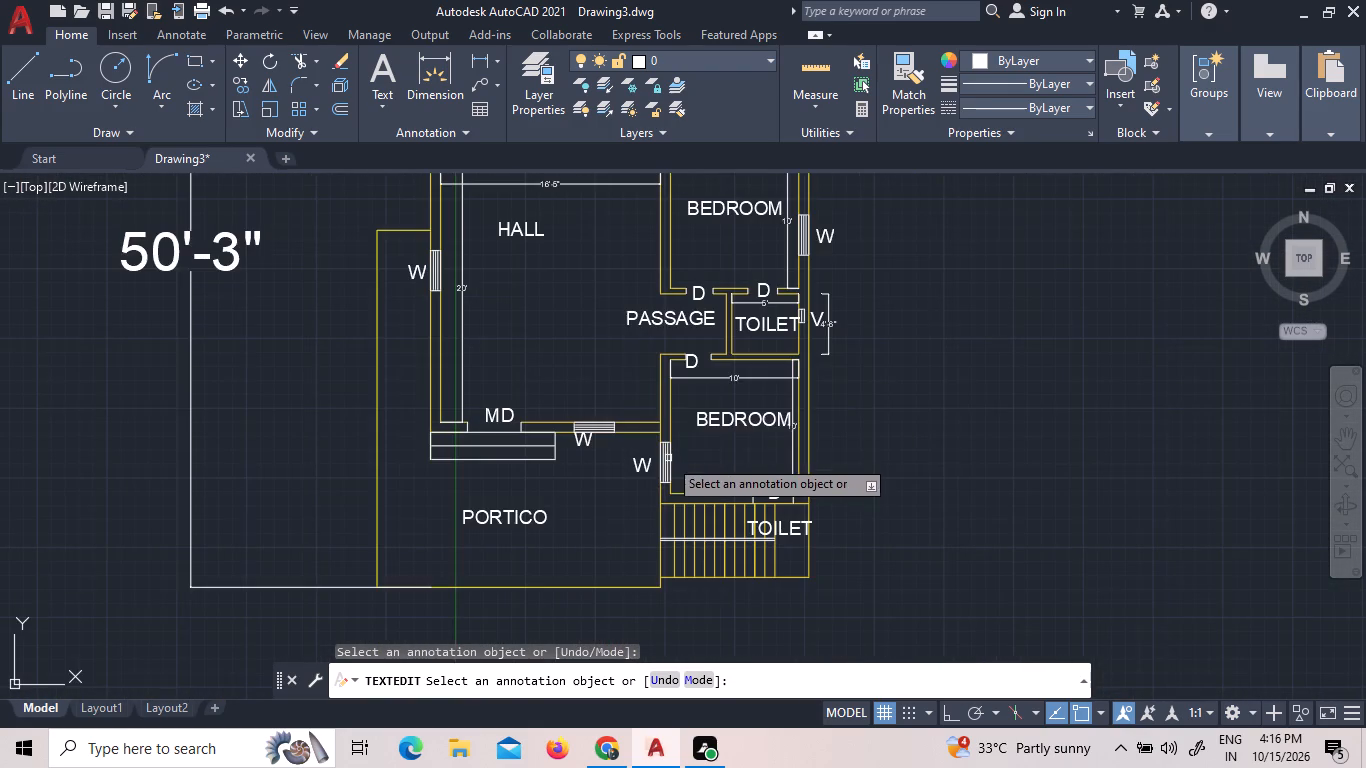
scroll(587, 390, "down", 3)
scroll(569, 288, "up", 3)
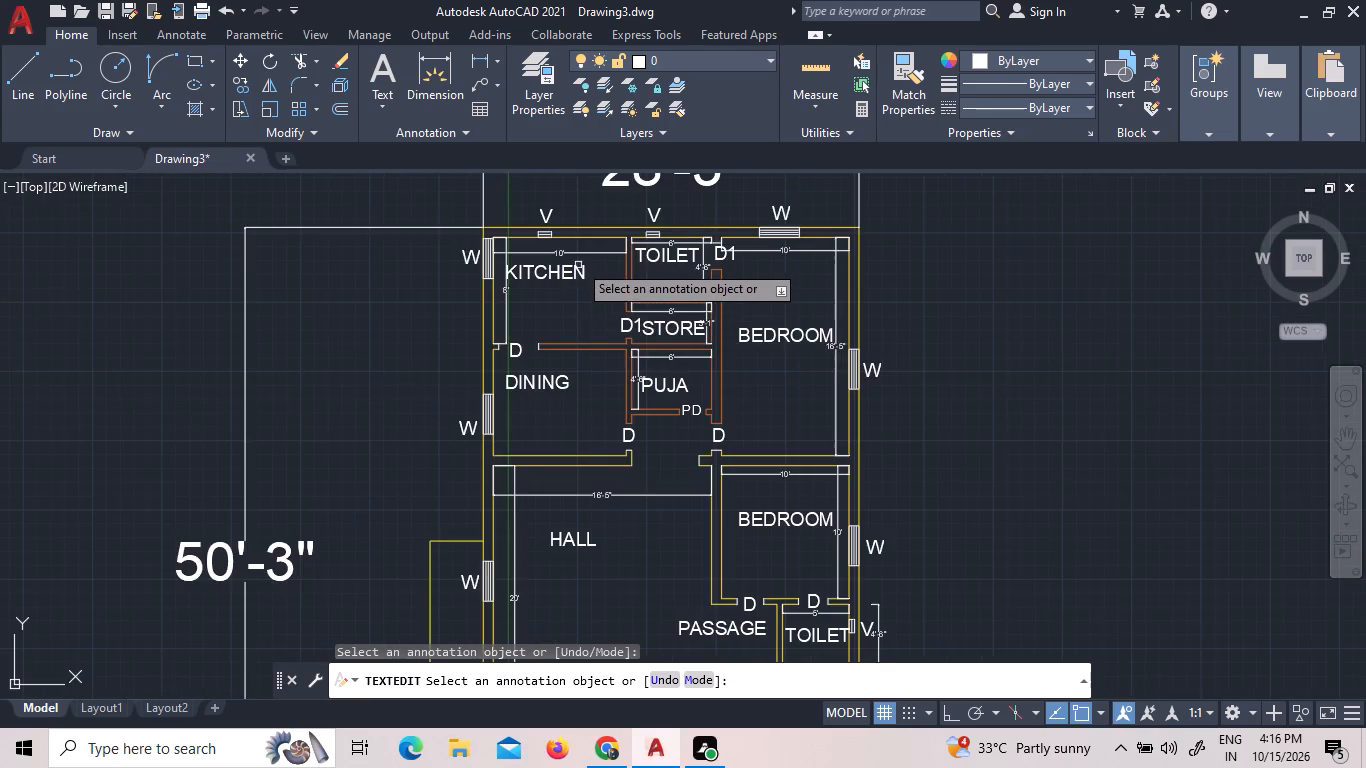
scroll(598, 229, "up", 2)
scroll(820, 305, "down", 1)
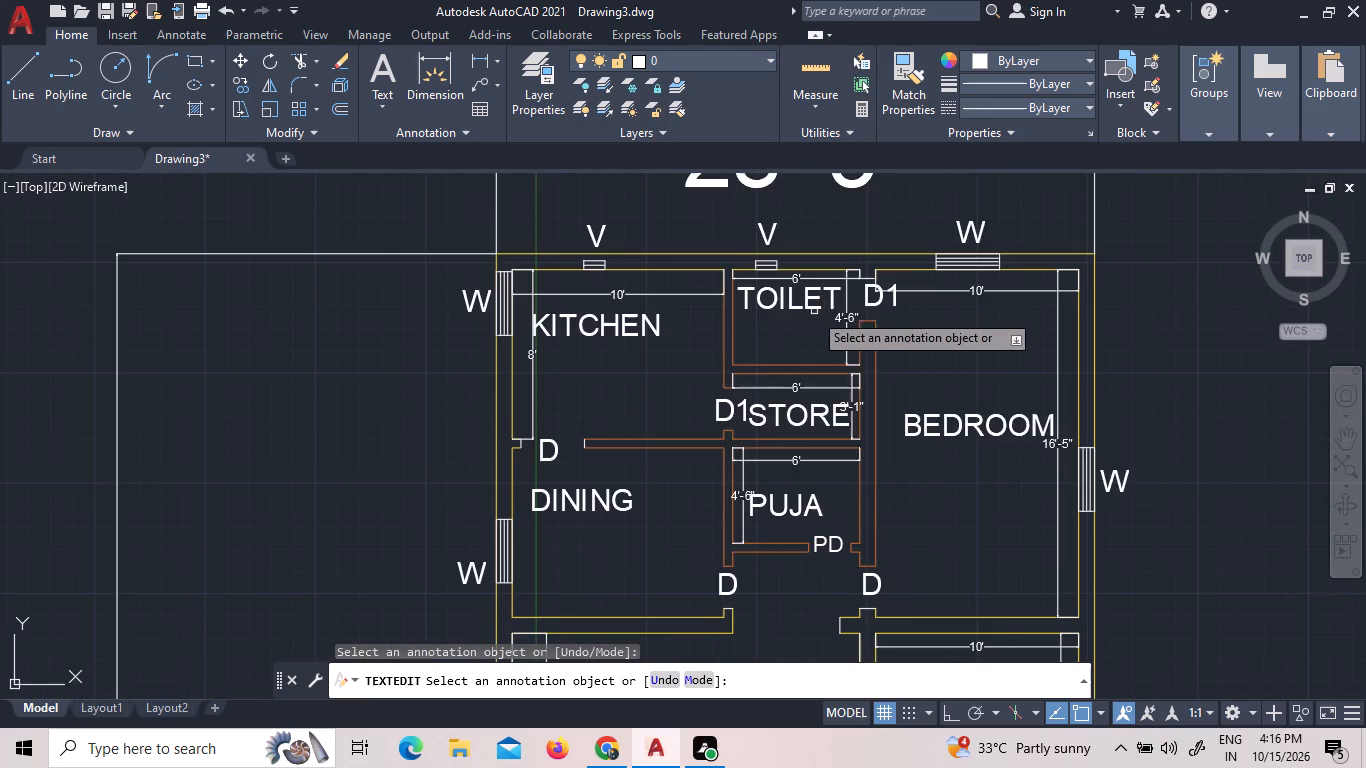
scroll(805, 380, "down", 1)
scroll(907, 367, "down", 1)
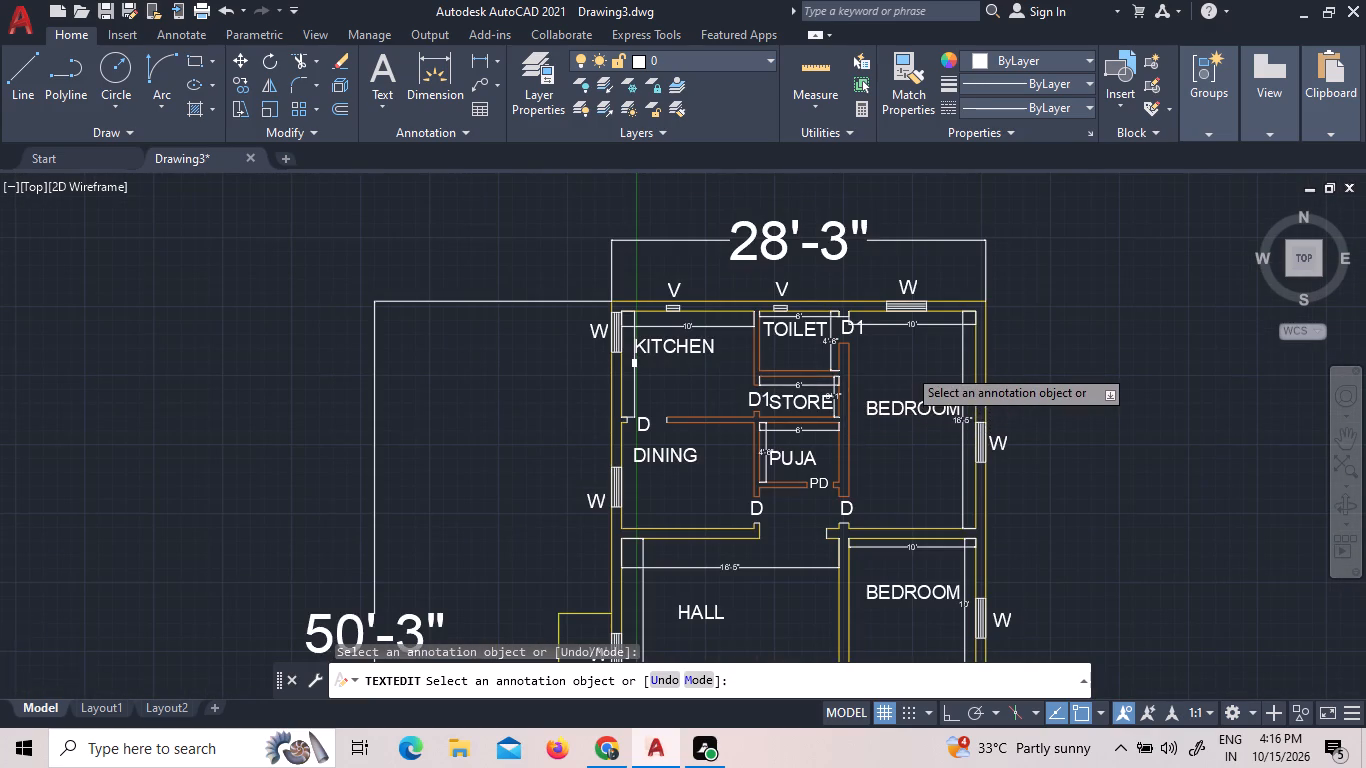
scroll(907, 367, "down", 1)
scroll(925, 488, "up", 3)
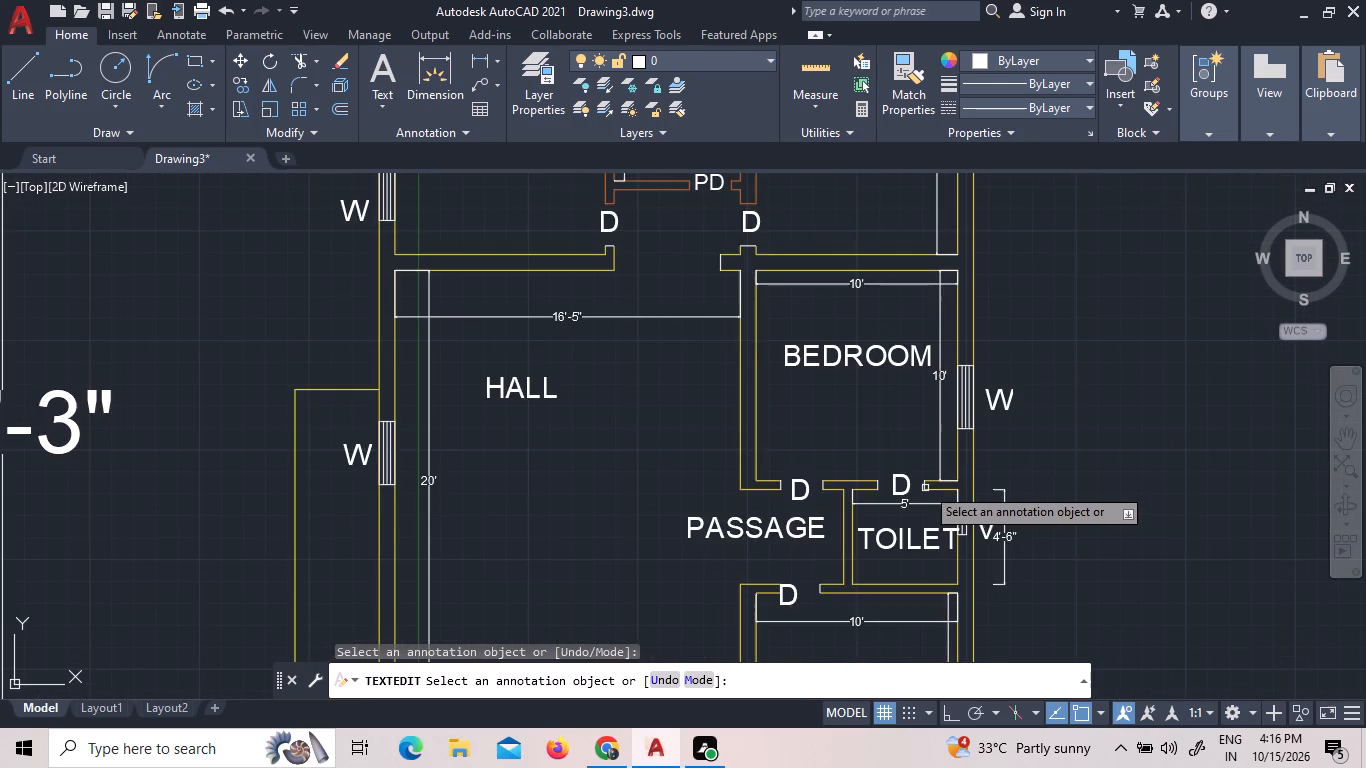
scroll(898, 370, "down", 4)
scroll(929, 432, "up", 3)
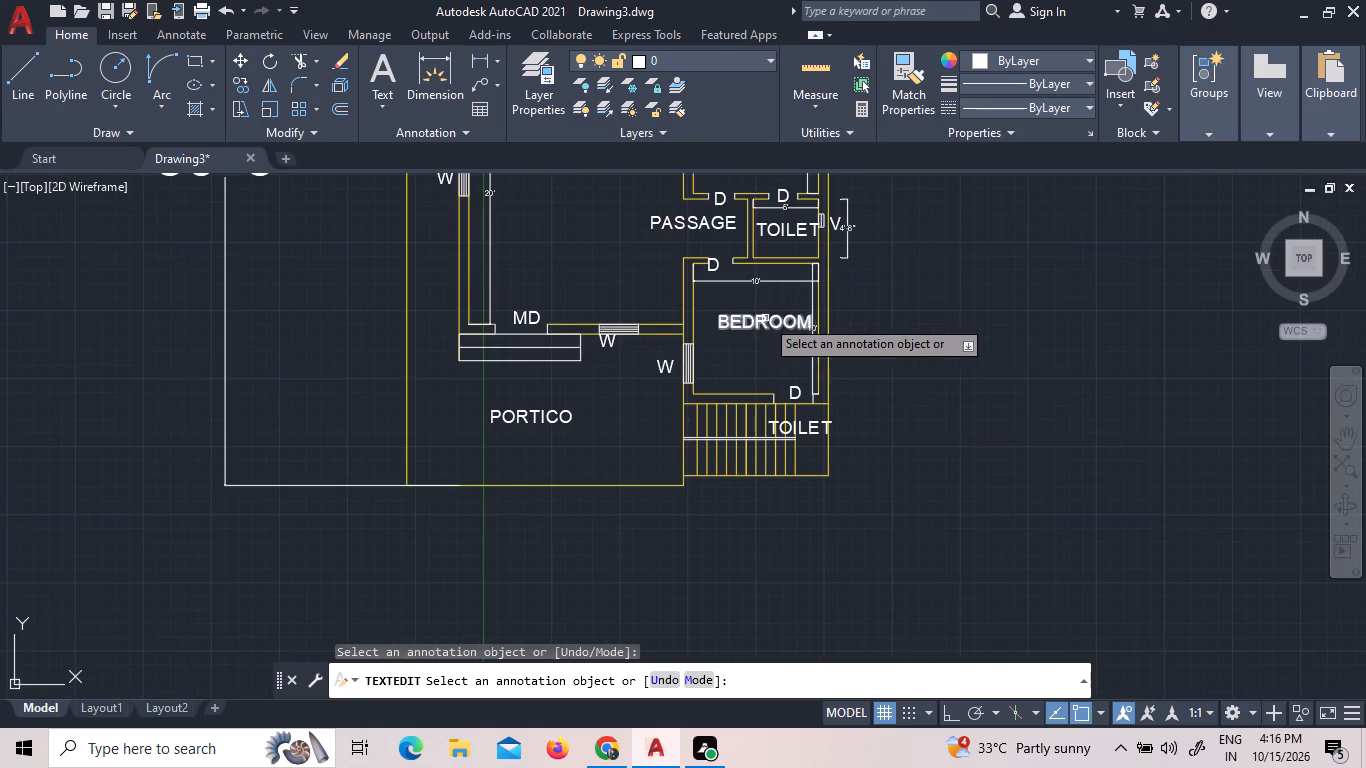
scroll(765, 318, "up", 2)
scroll(792, 393, "down", 2)
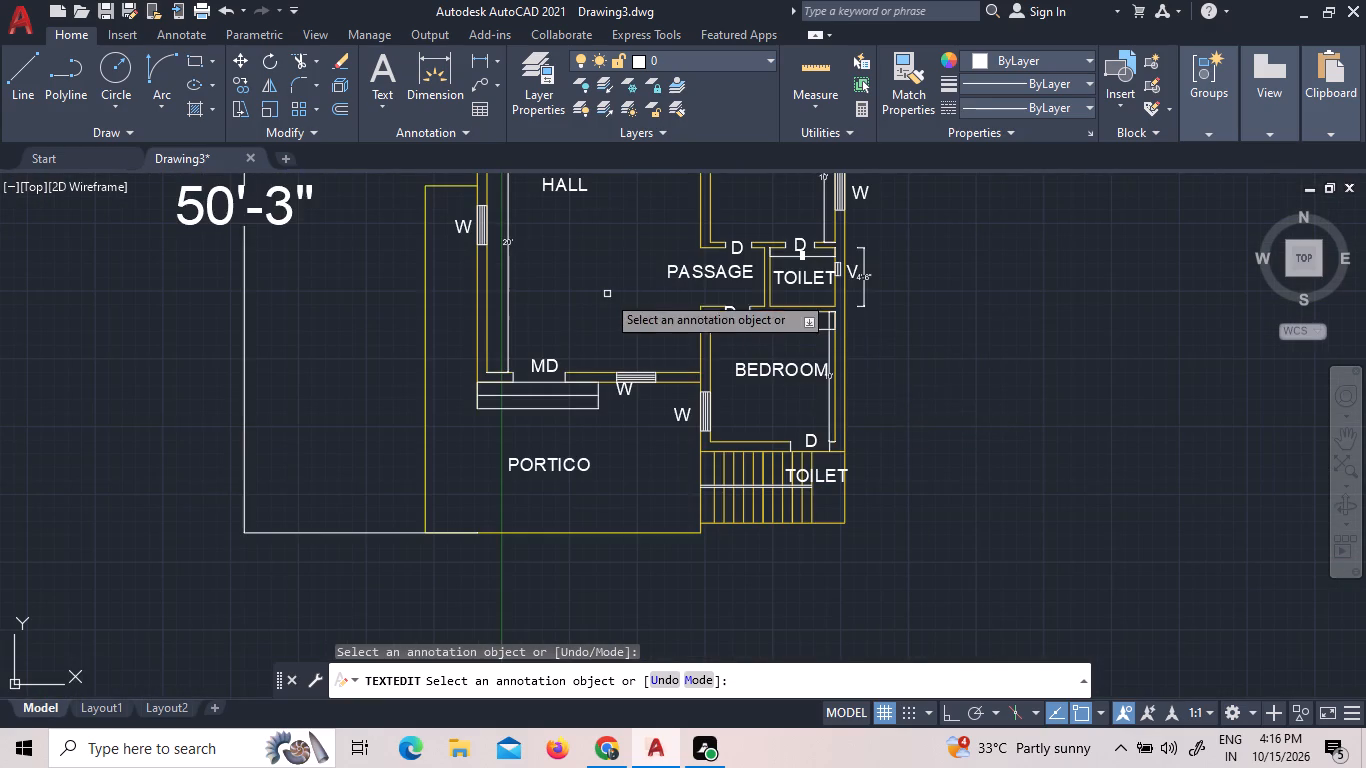
scroll(606, 294, "up", 2)
scroll(606, 294, "down", 3)
middle_click_drag(606, 294, 548, 369)
scroll(604, 305, "up", 2)
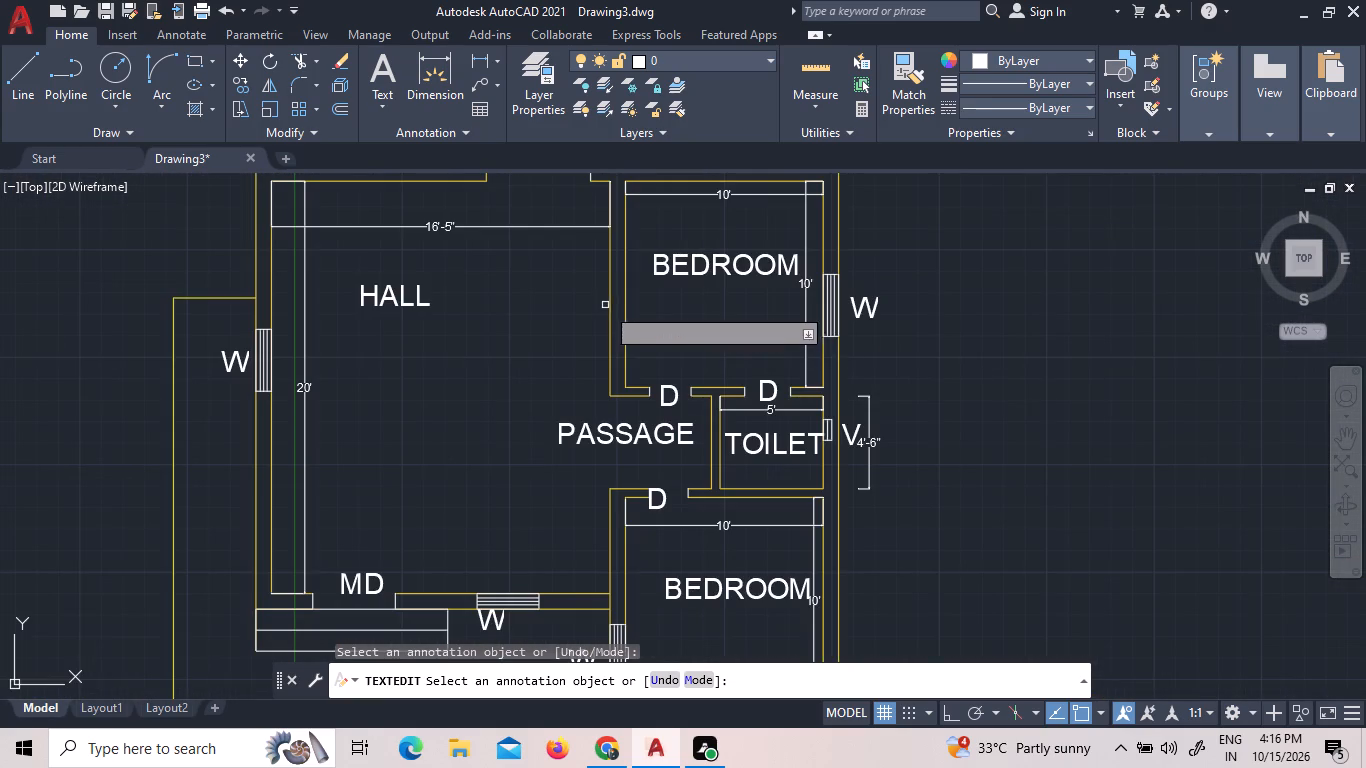
scroll(957, 362, "down", 3)
middle_click_drag(957, 362, 762, 437)
right_click(845, 388)
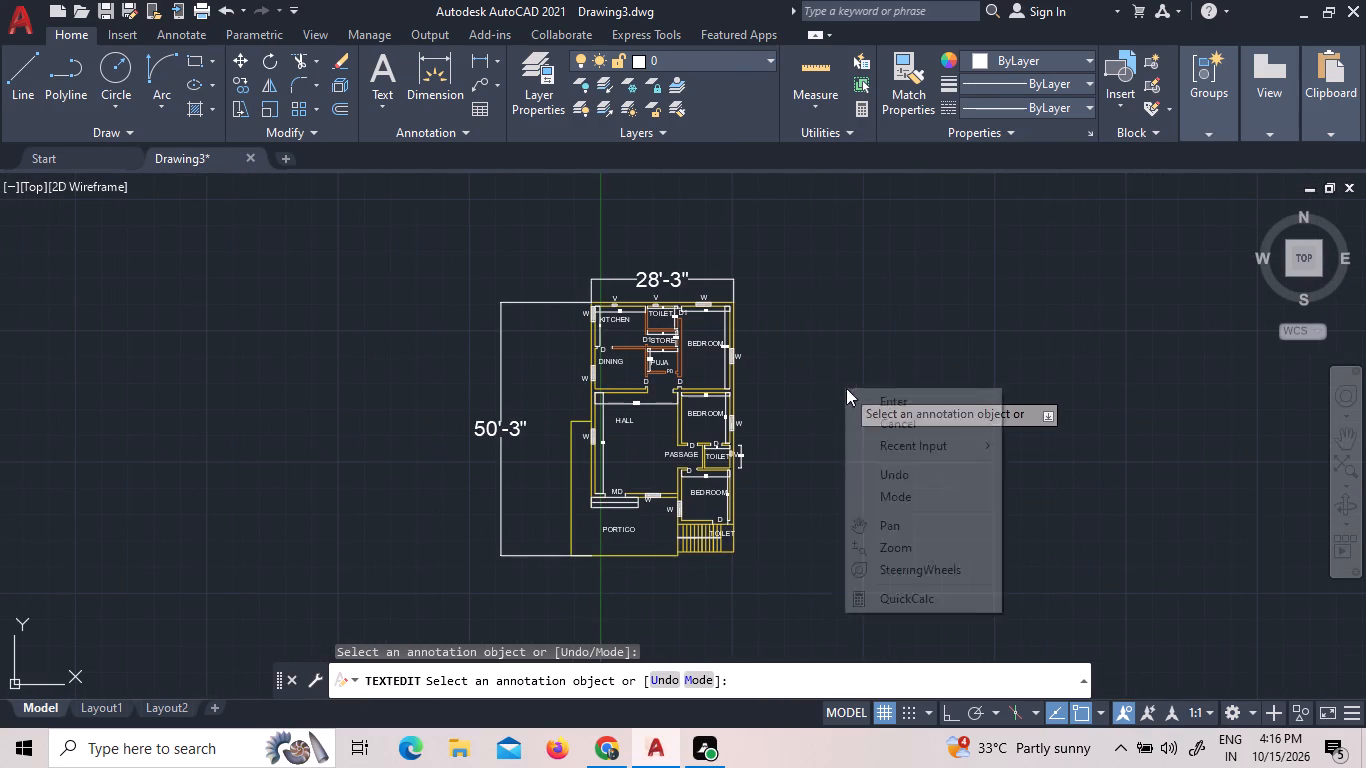
left_click(889, 392)
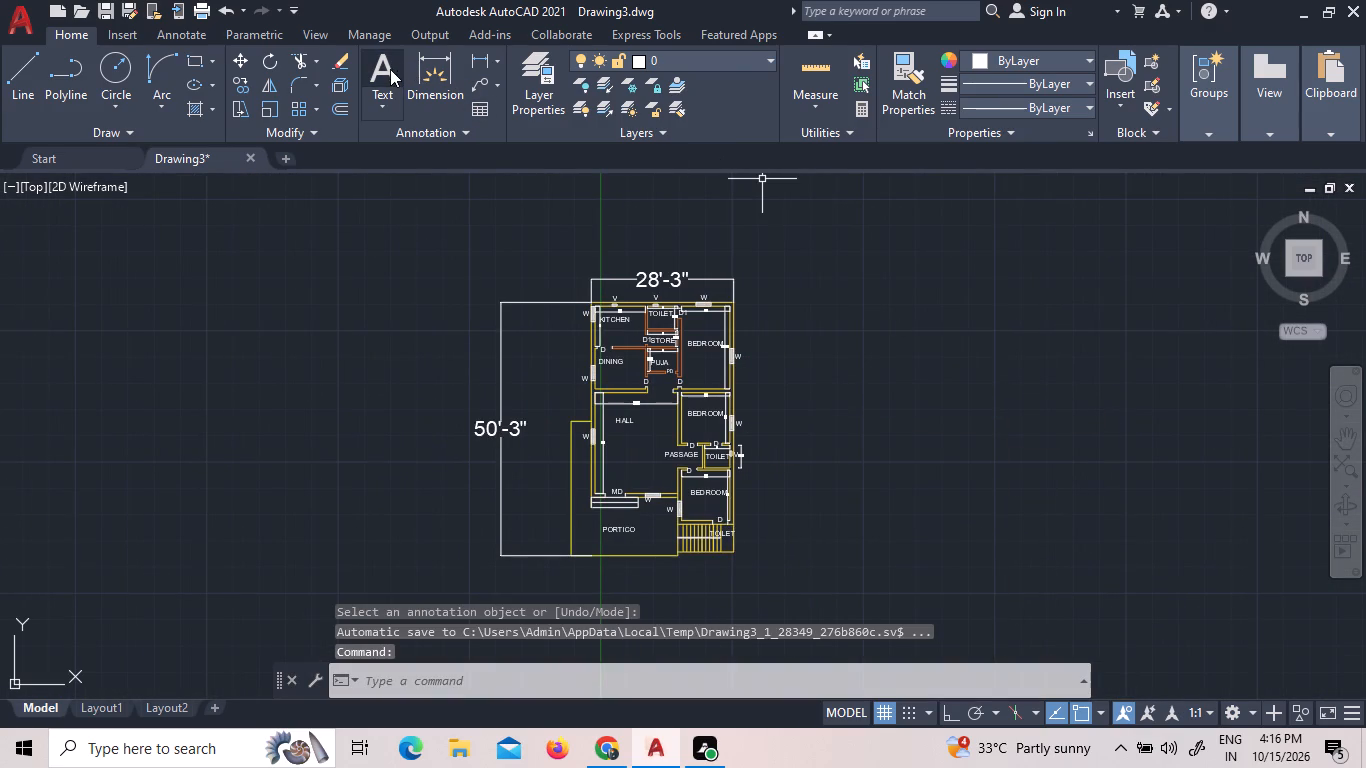
Add a two-line multiline text note outside the plan's upper-right corner reading WALL THICKNESS 9" and, below it, &5".
left_click(390, 69)
left_click(755, 272)
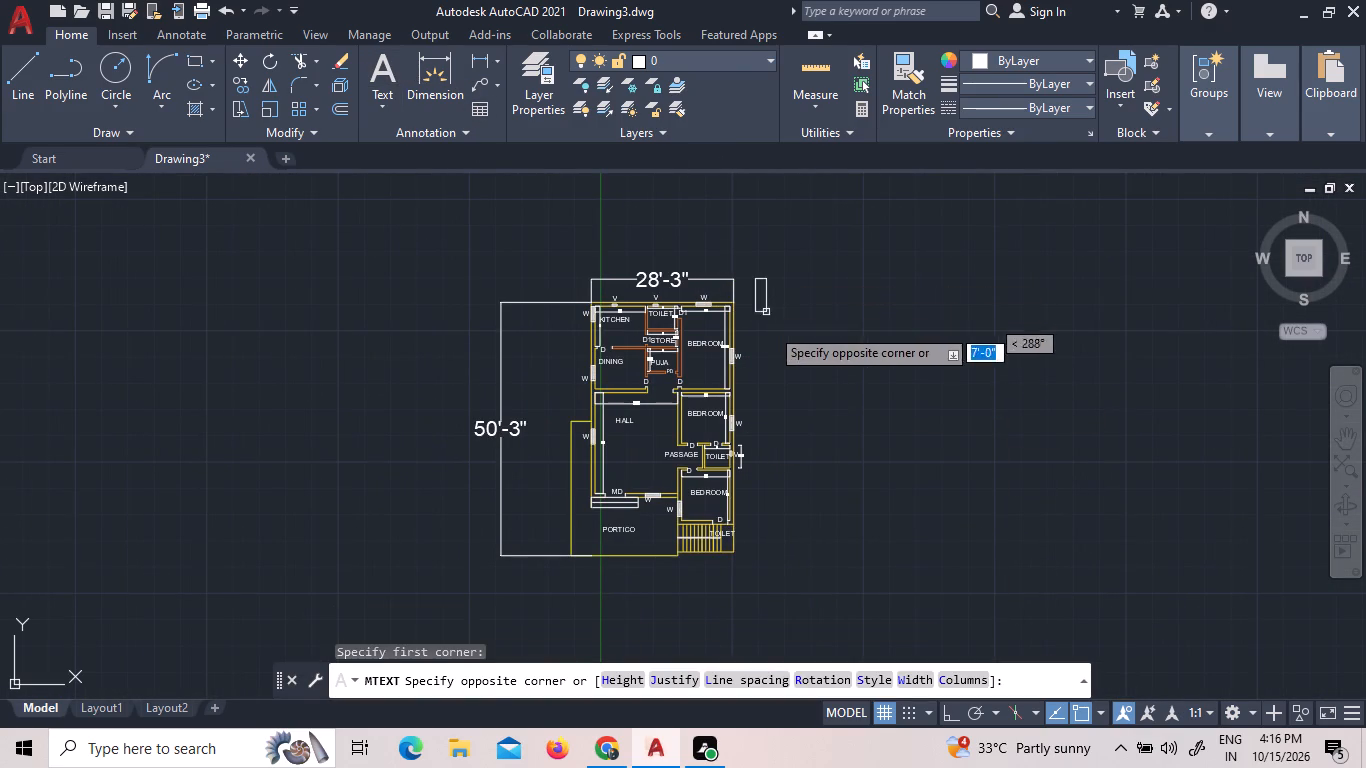
left_click(871, 368)
type("WA")
type("LL")
key("space")
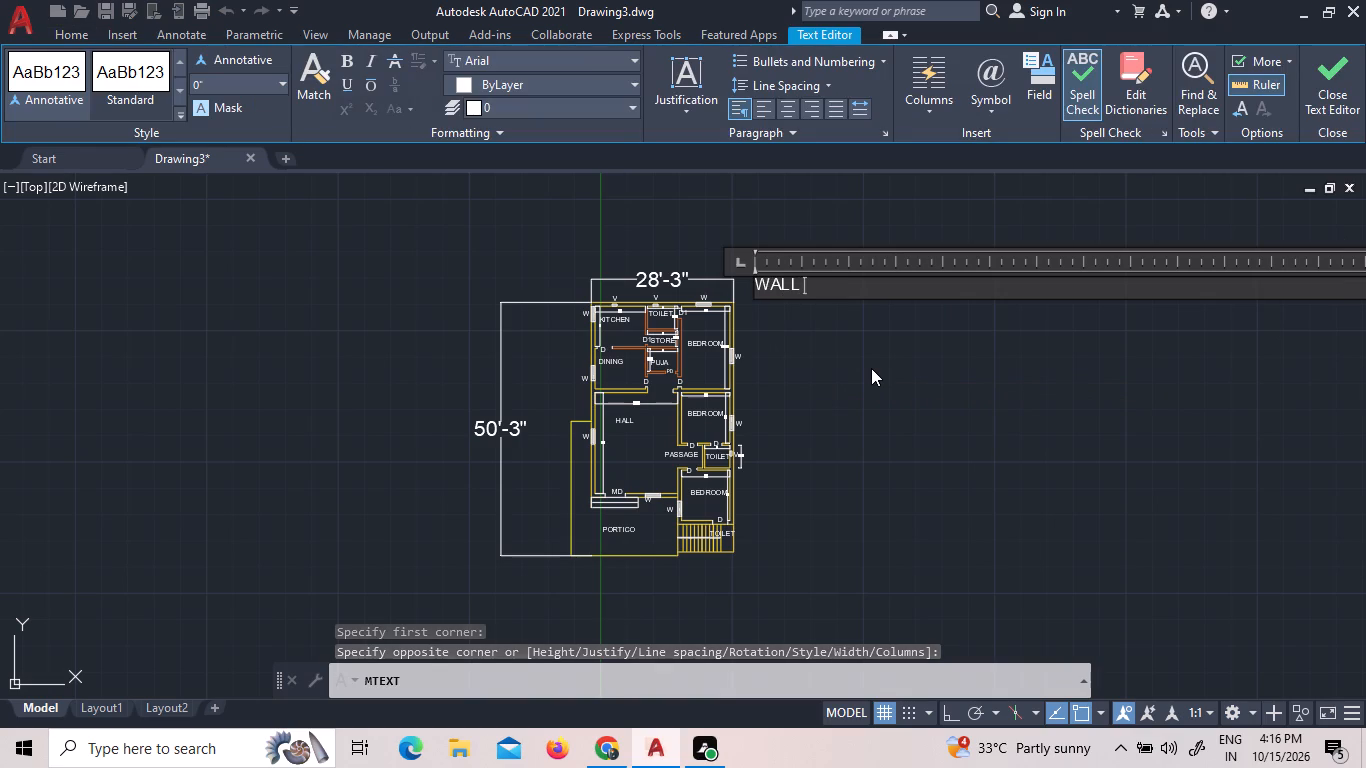
type("THIC")
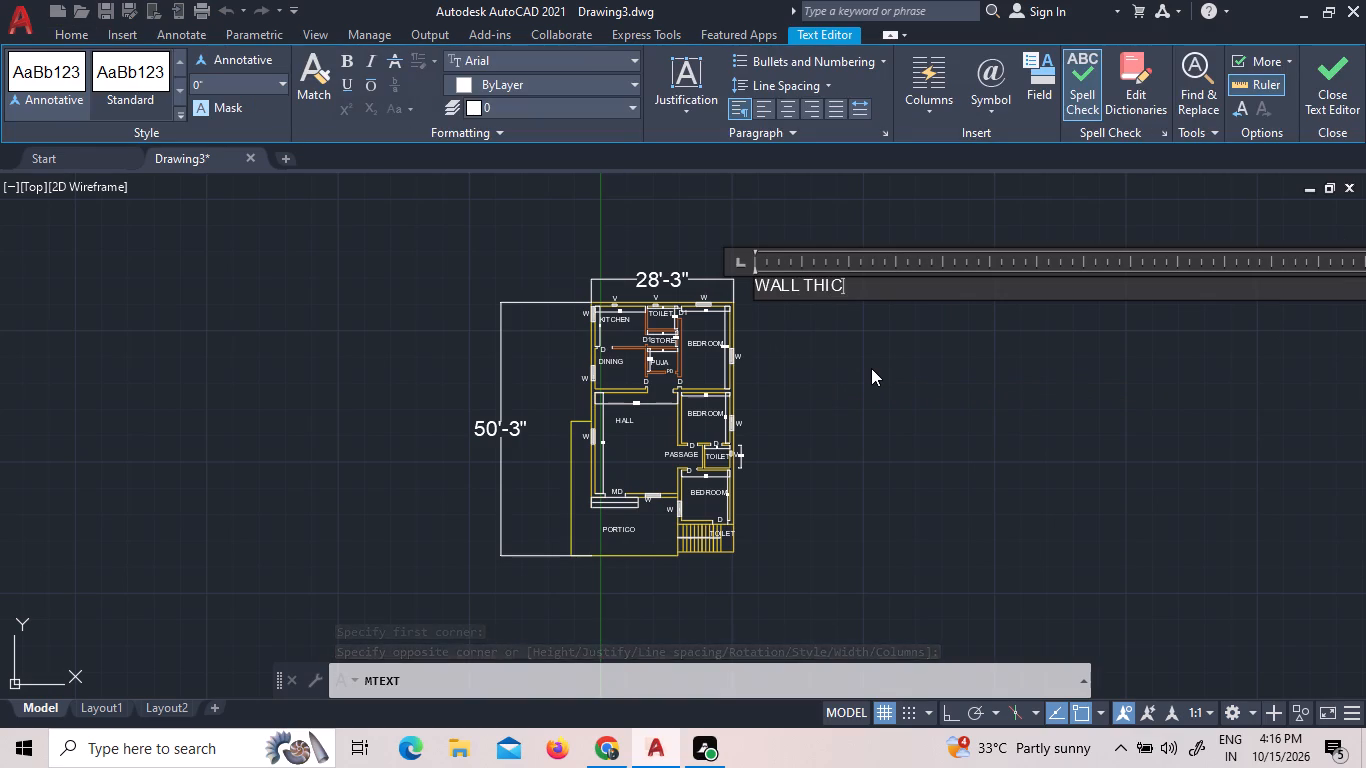
type("KNESS")
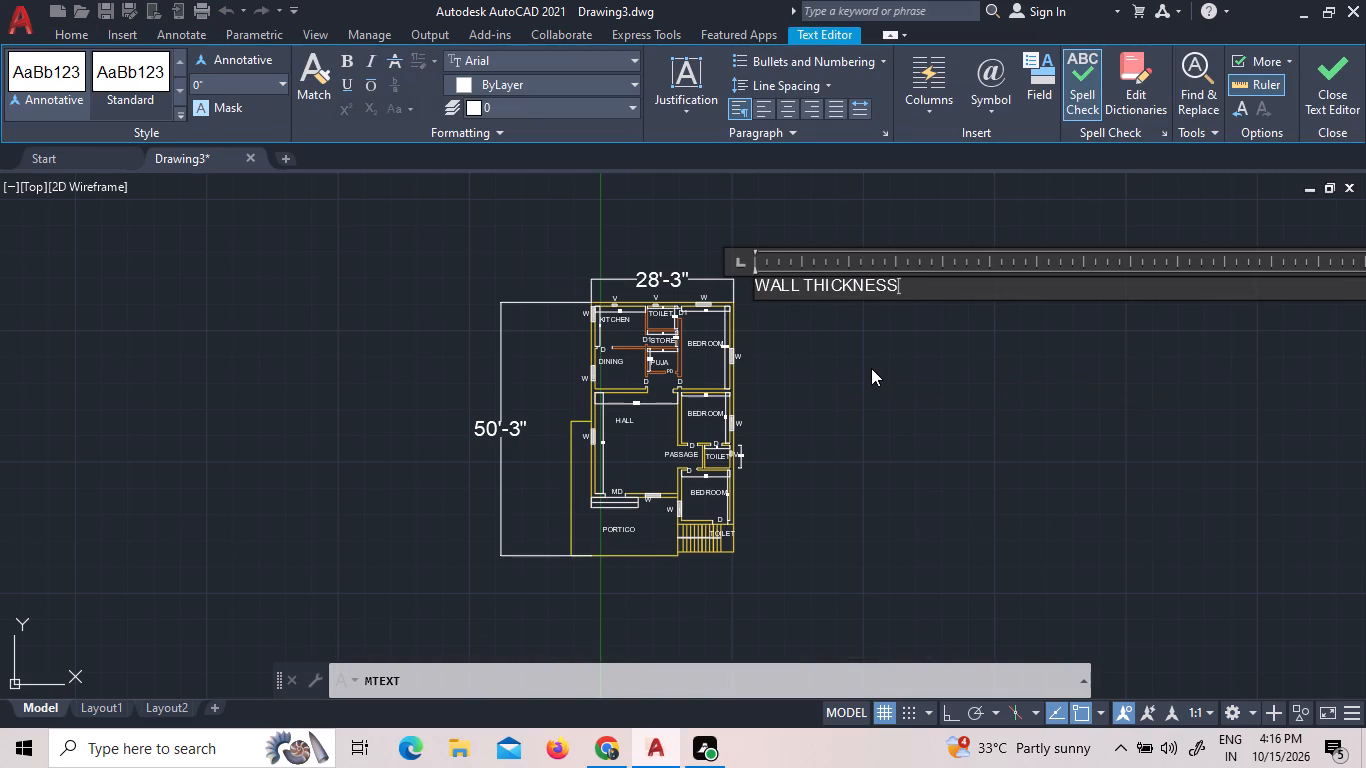
key("space")
key("9")
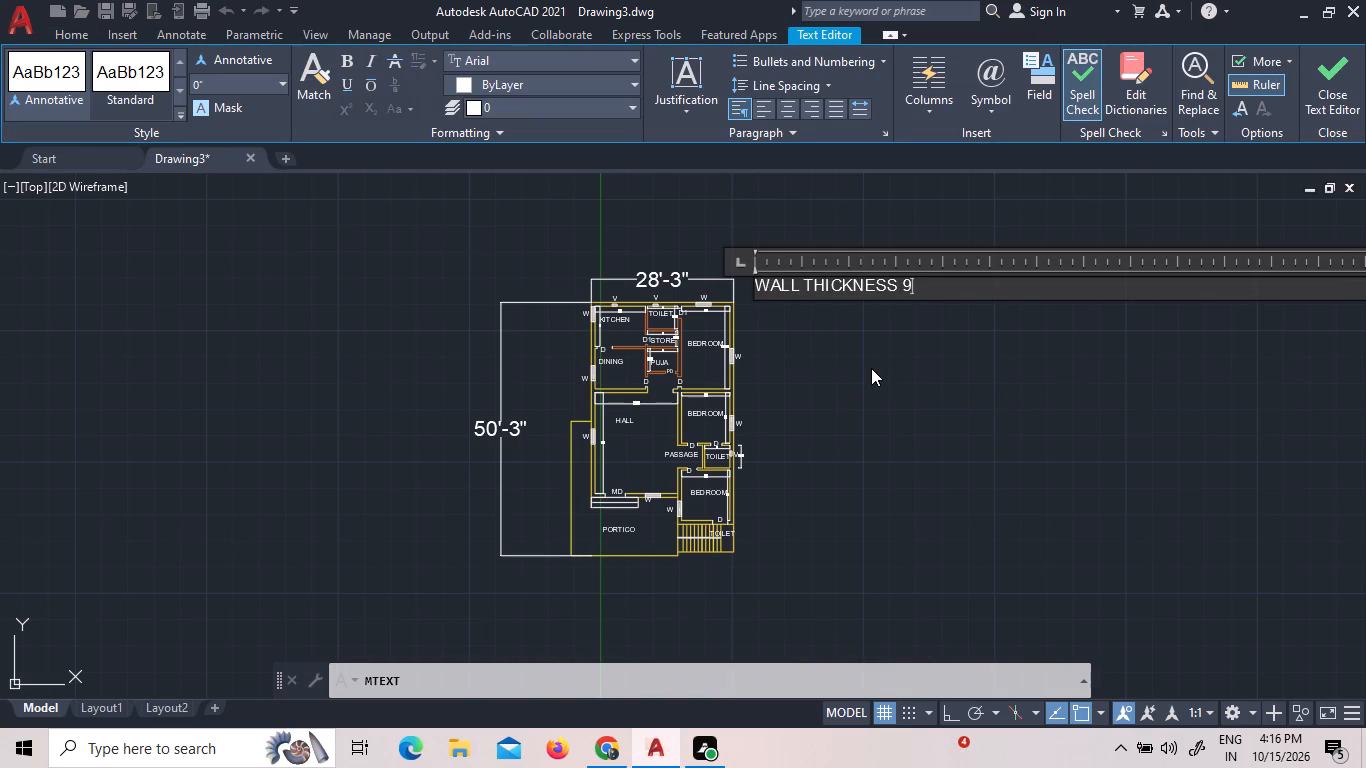
key("shift+quotedbl")
key("Return")
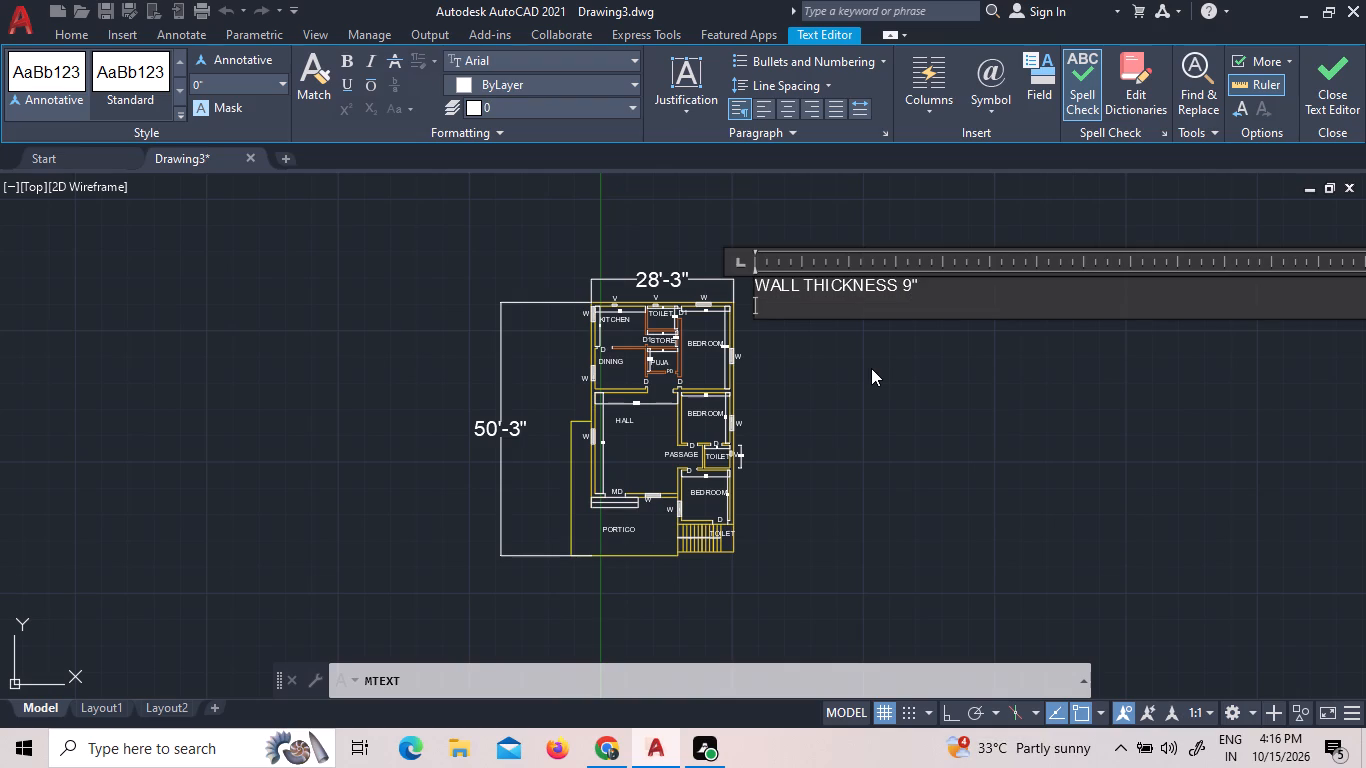
key("shift+dollar")
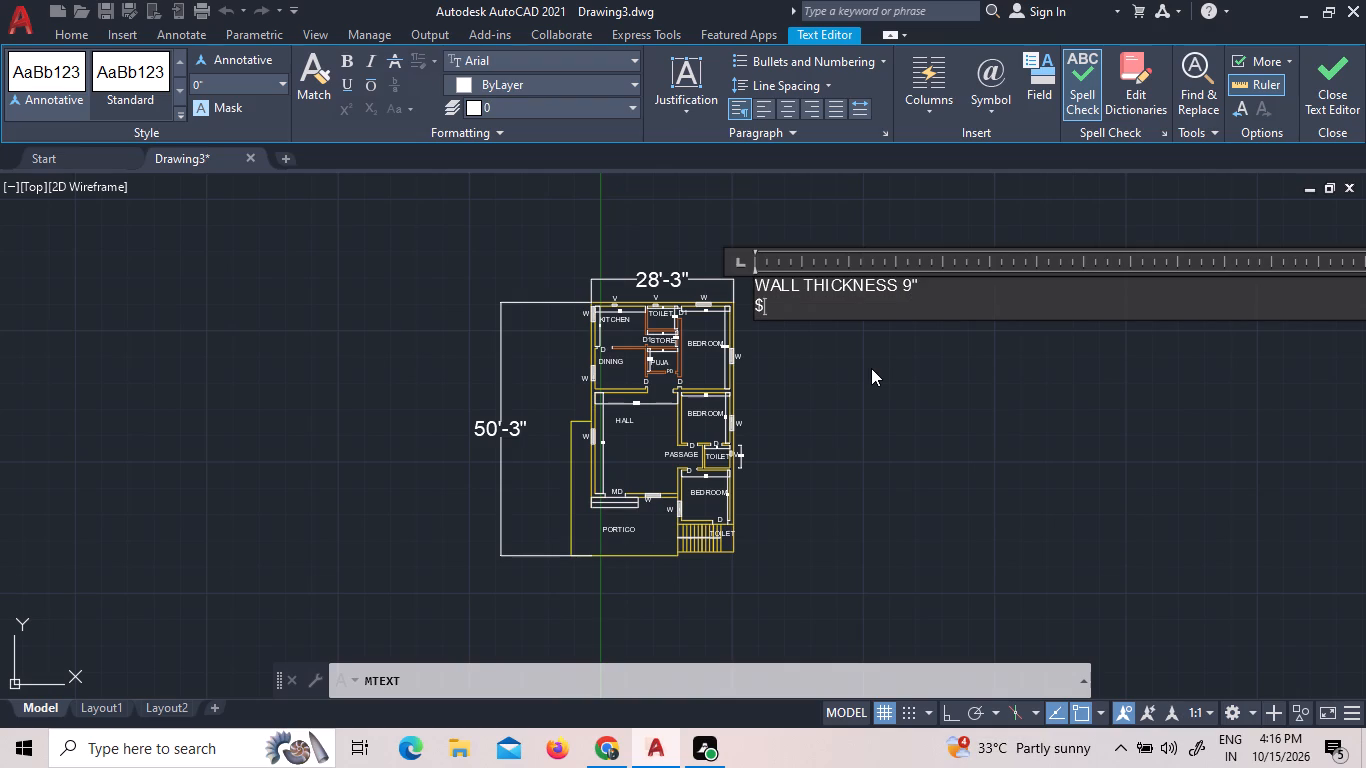
key("BackSpace")
key("shift+ampersand")
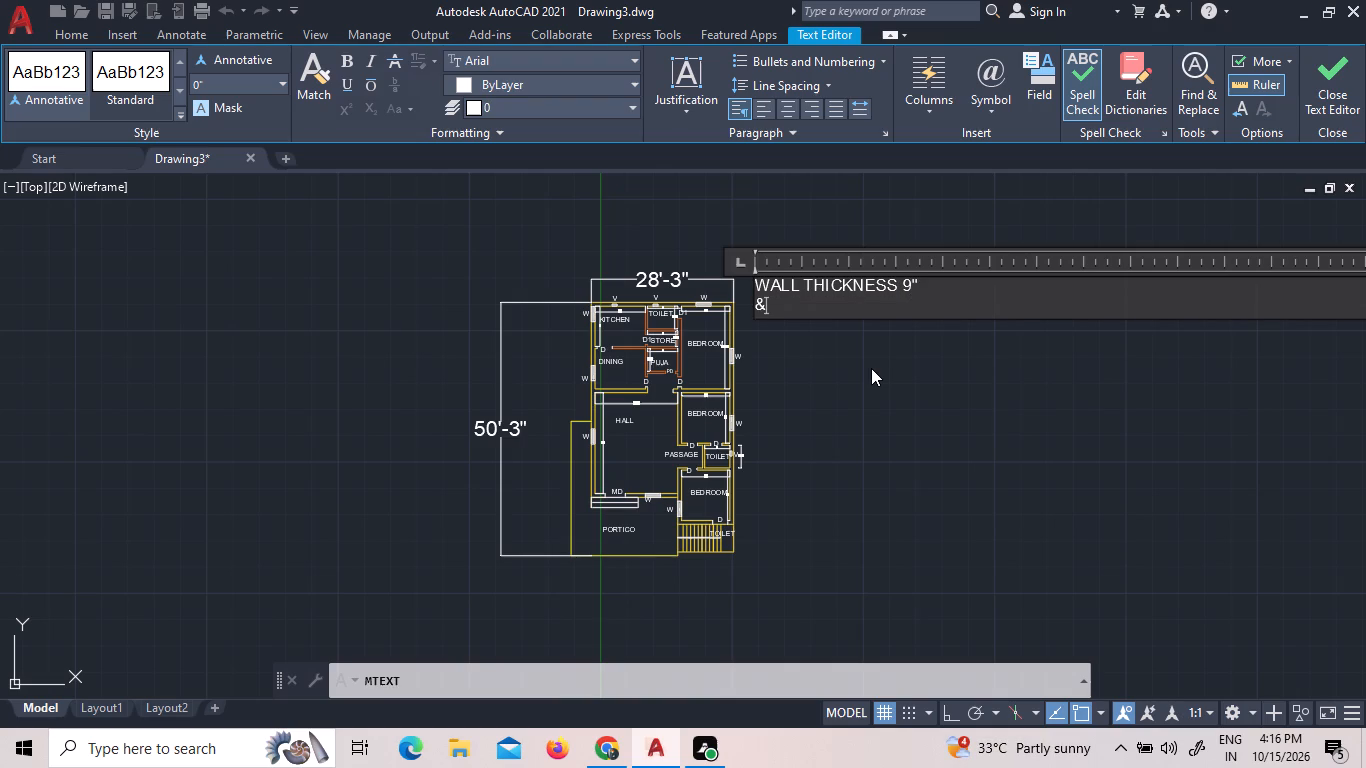
key("5")
key("shift+quotedbl")
Set the text height of the whole wall thickness note to 1'-6" and finish editing it.
double_click(909, 311)
left_click_drag(909, 311, 892, 298)
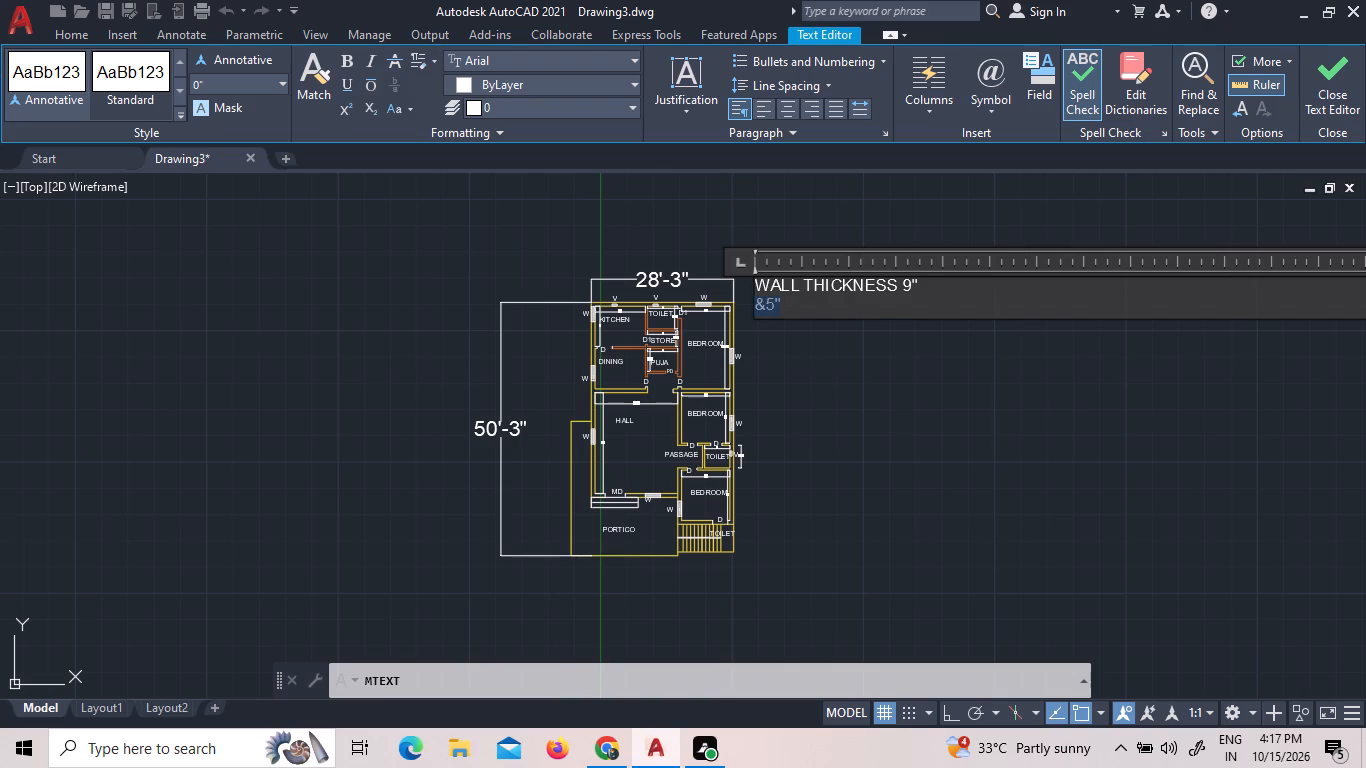
left_click_drag(892, 298, 838, 270)
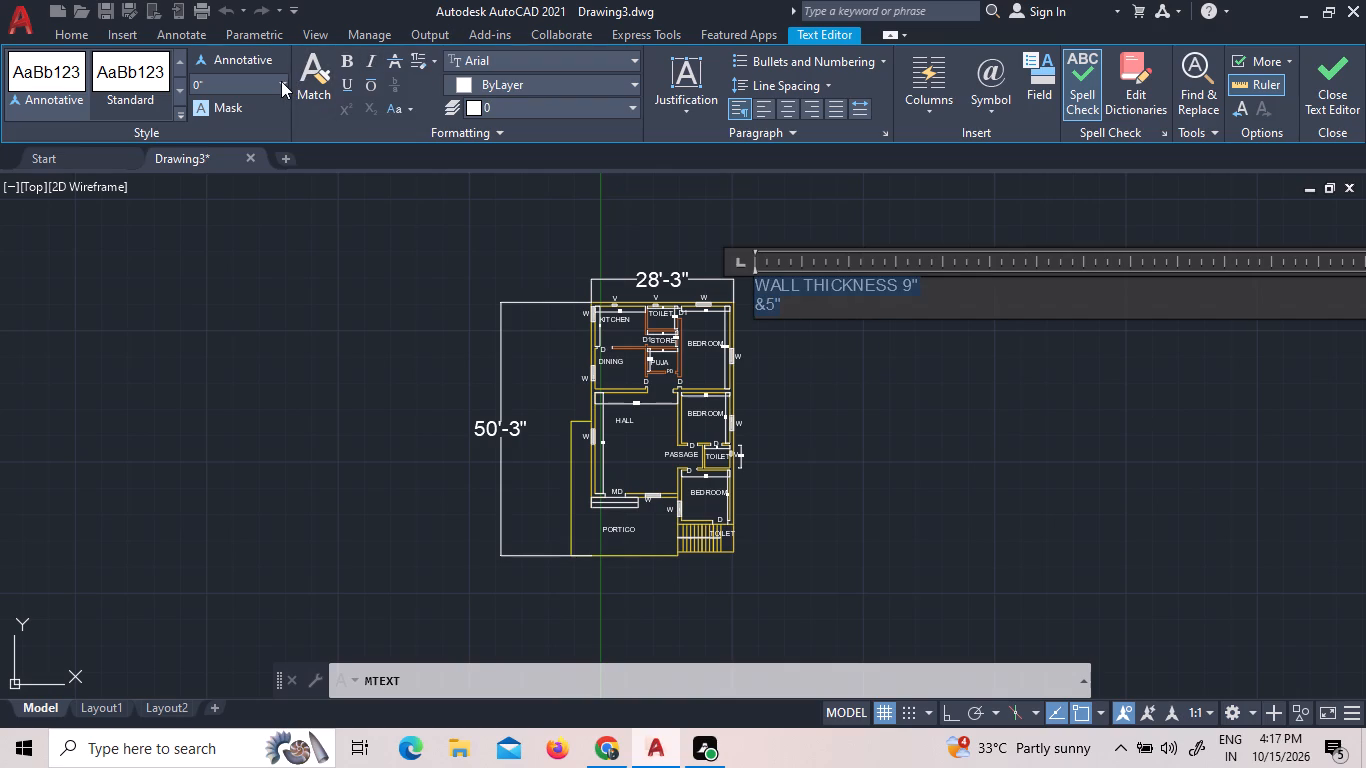
left_click(281, 81)
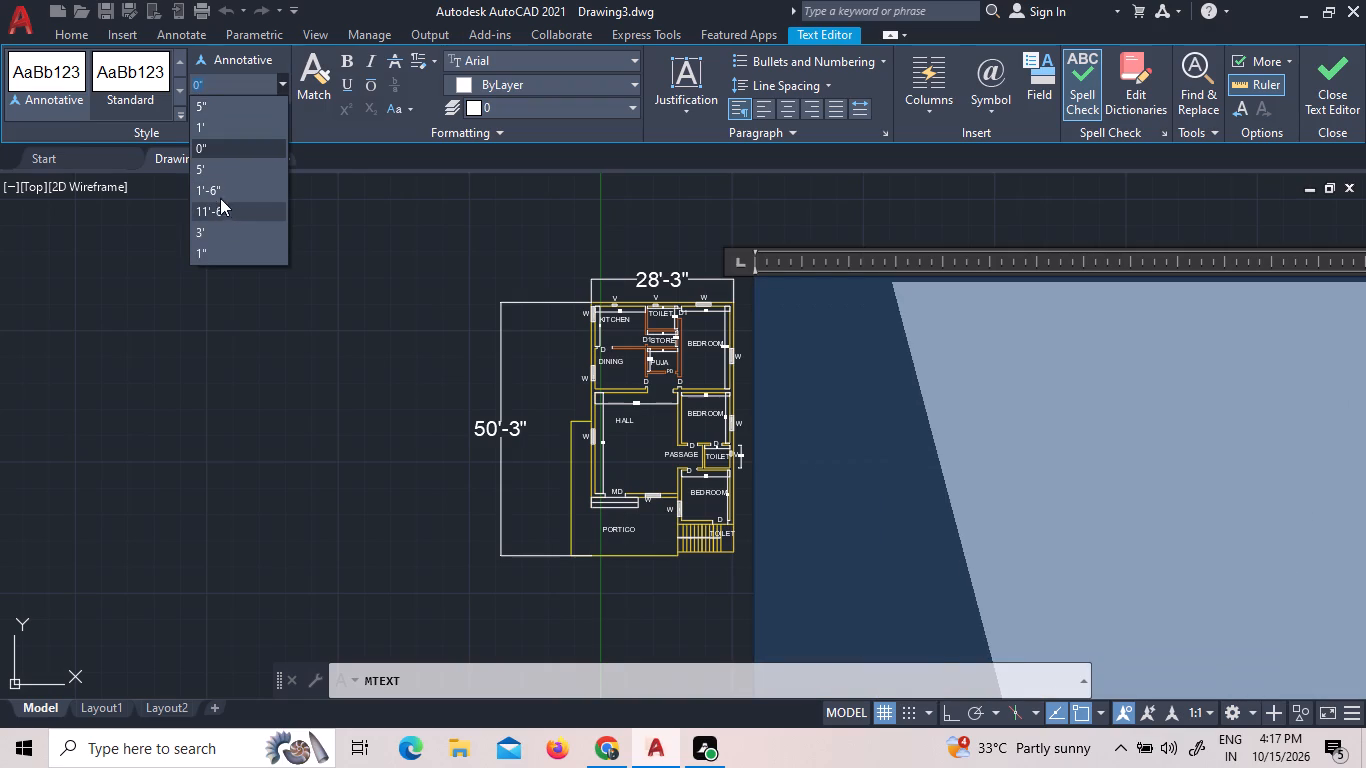
left_click(222, 185)
left_click(354, 226)
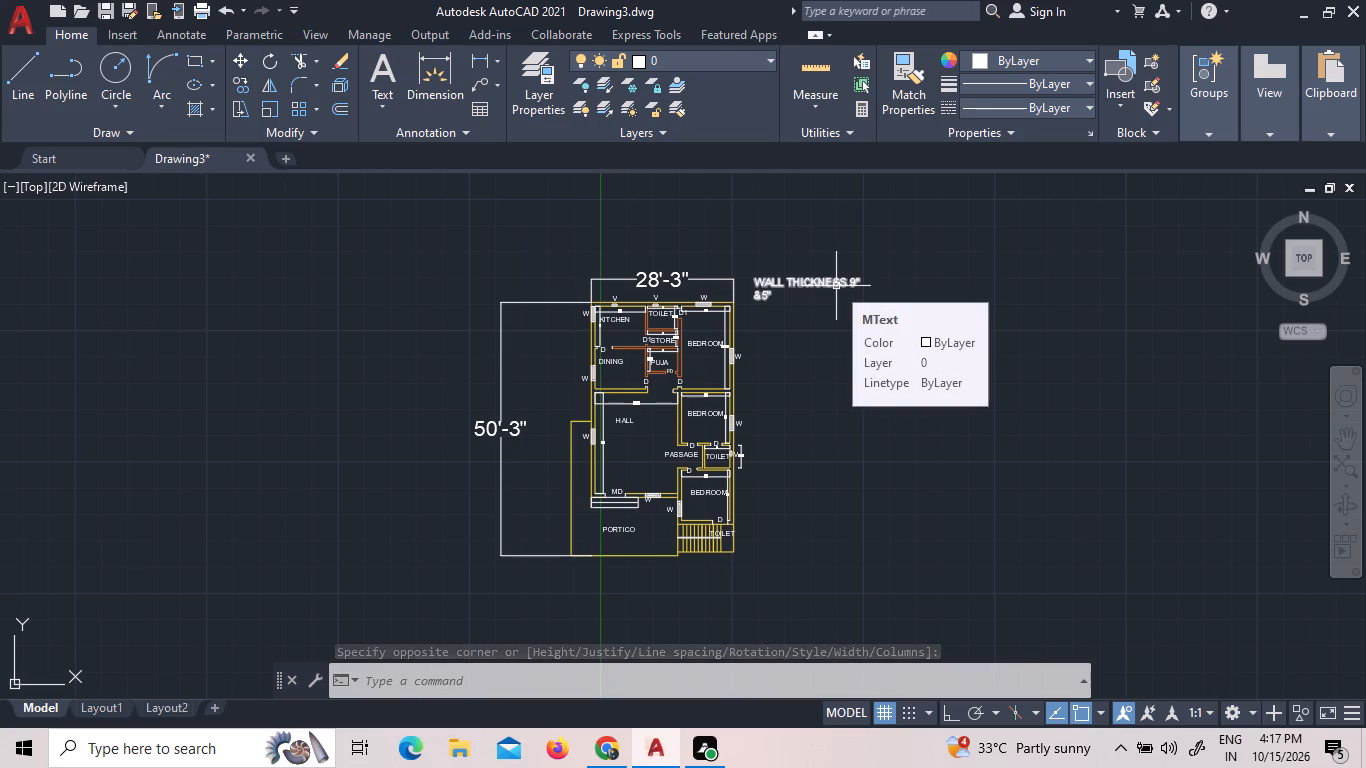
Move the wall thickness note straight down so it sits outside the middle bedroom's window wall.
left_click(835, 285)
right_click(835, 285)
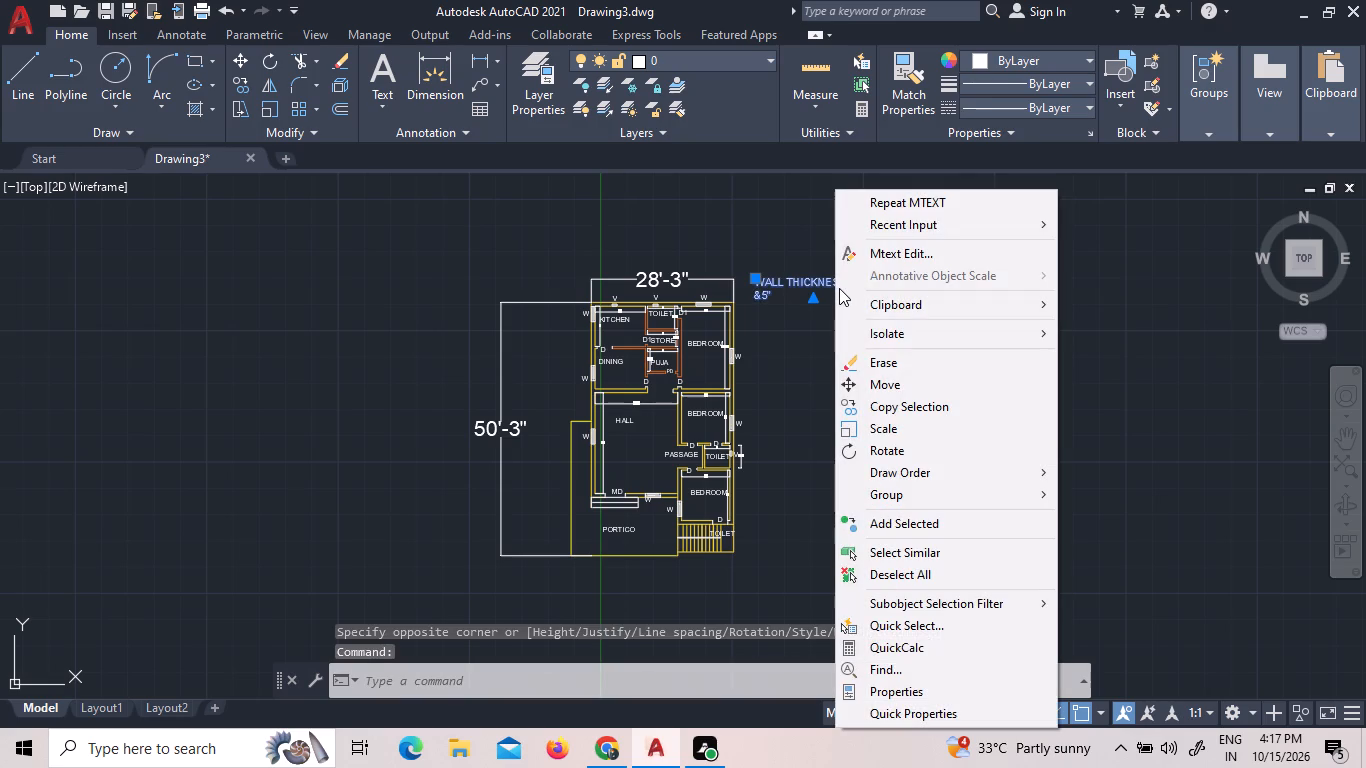
left_click(883, 386)
left_click(868, 338)
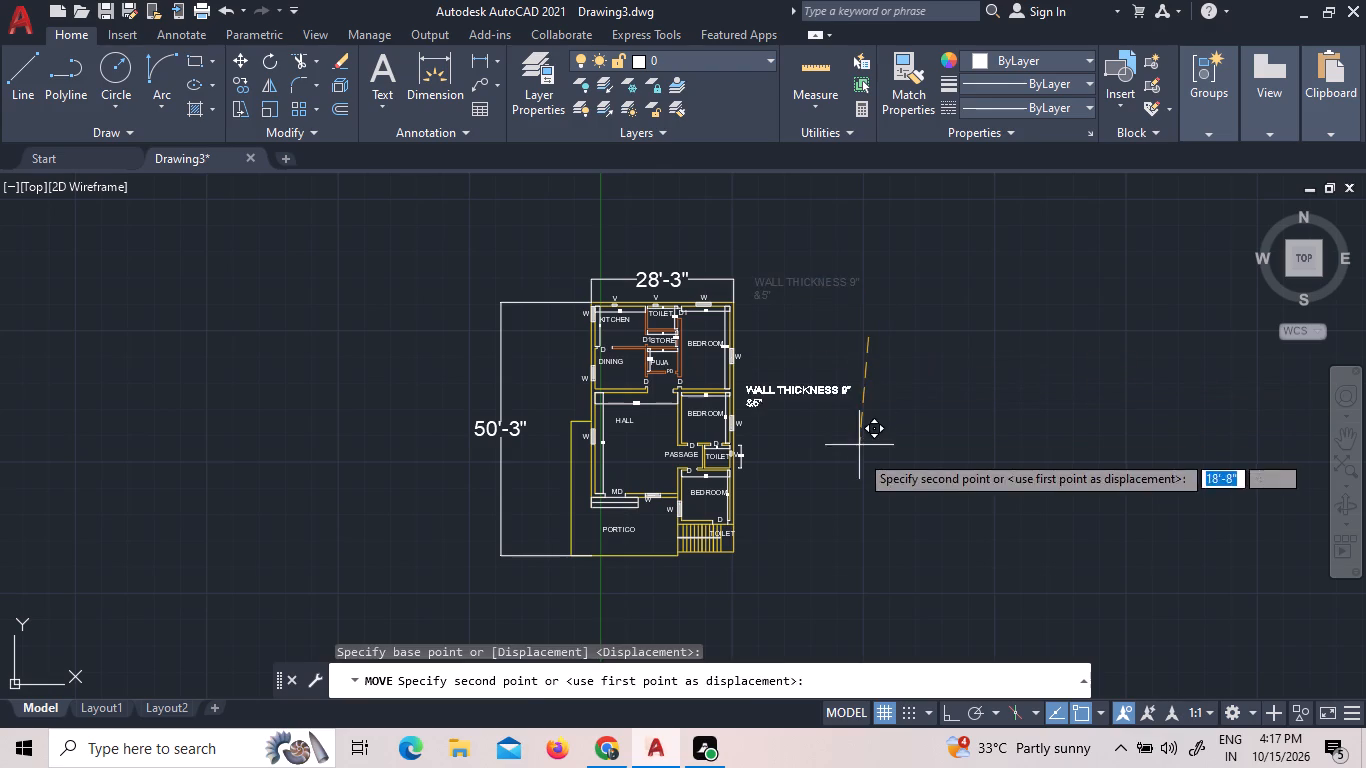
left_click(861, 467)
Add a multiline text title above the plan's 28'-3" width dimension reading 3 BHK RESIDENTIAL FLAT.
scroll(807, 359, "down", 2)
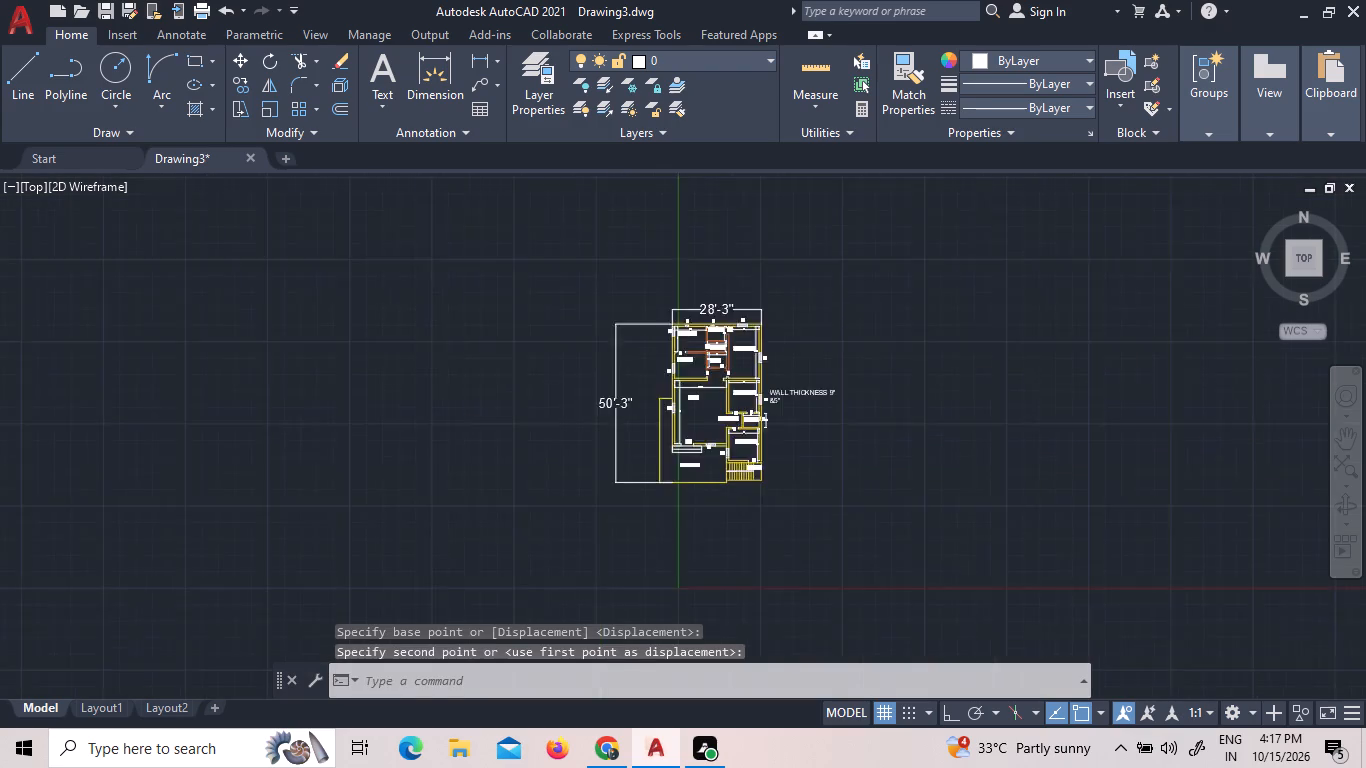
scroll(809, 347, "up", 3)
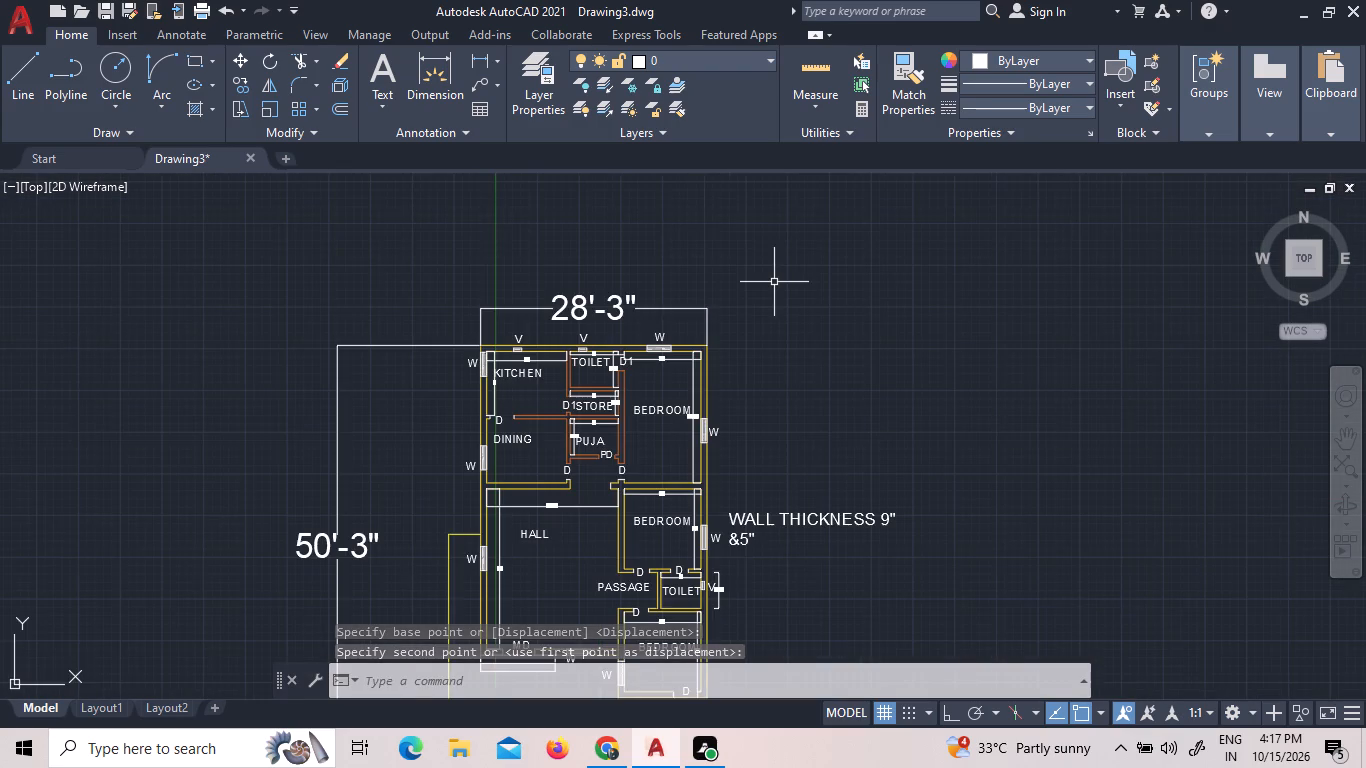
left_click(388, 62)
scroll(616, 242, "down", 2)
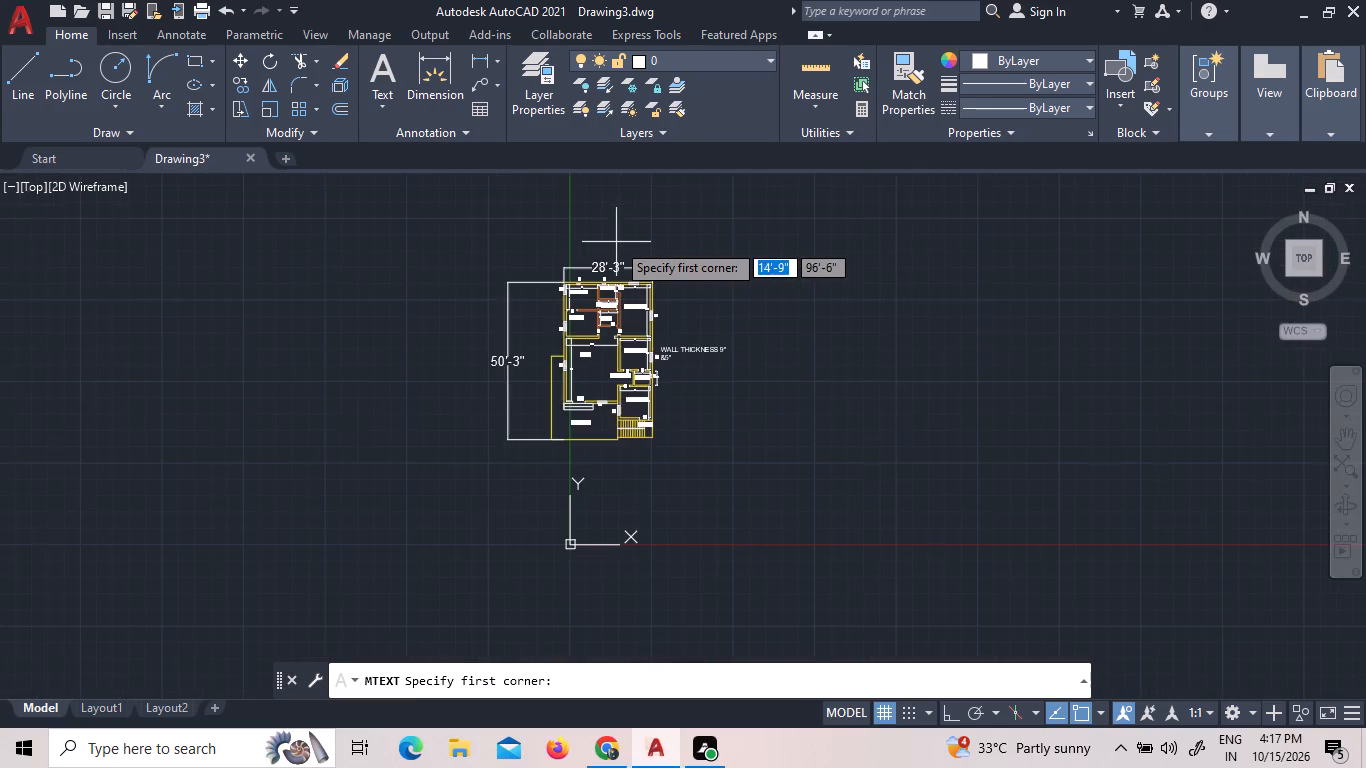
scroll(614, 199, "up", 4)
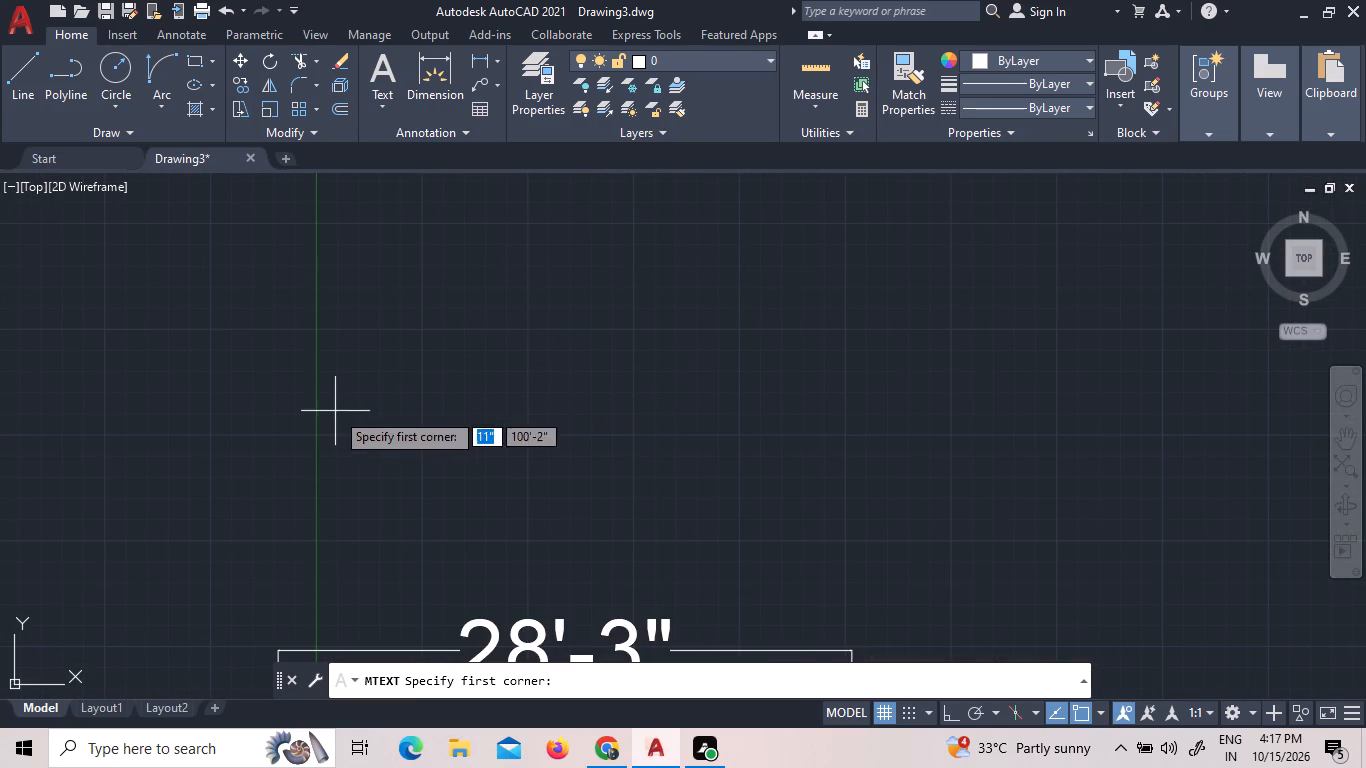
left_click(314, 464)
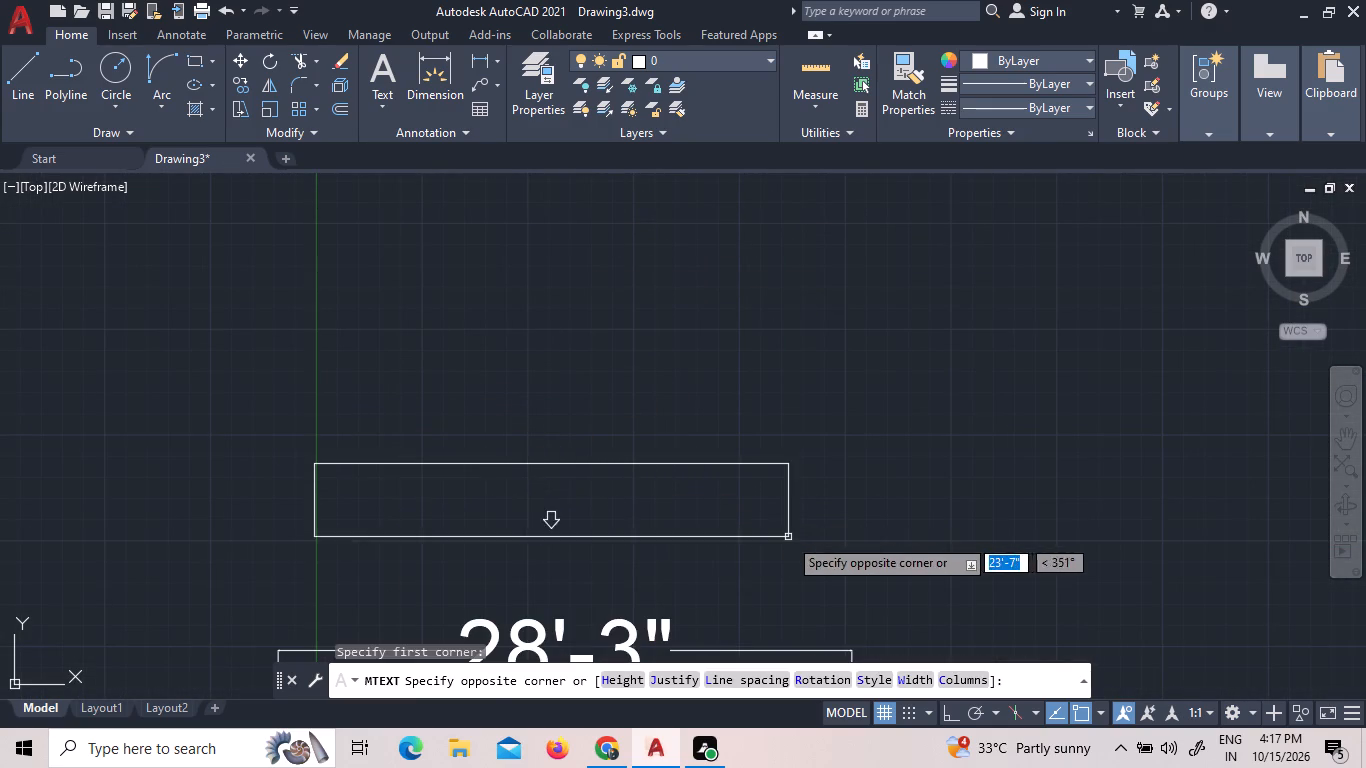
left_click(788, 537)
type("3 BHK")
key("space")
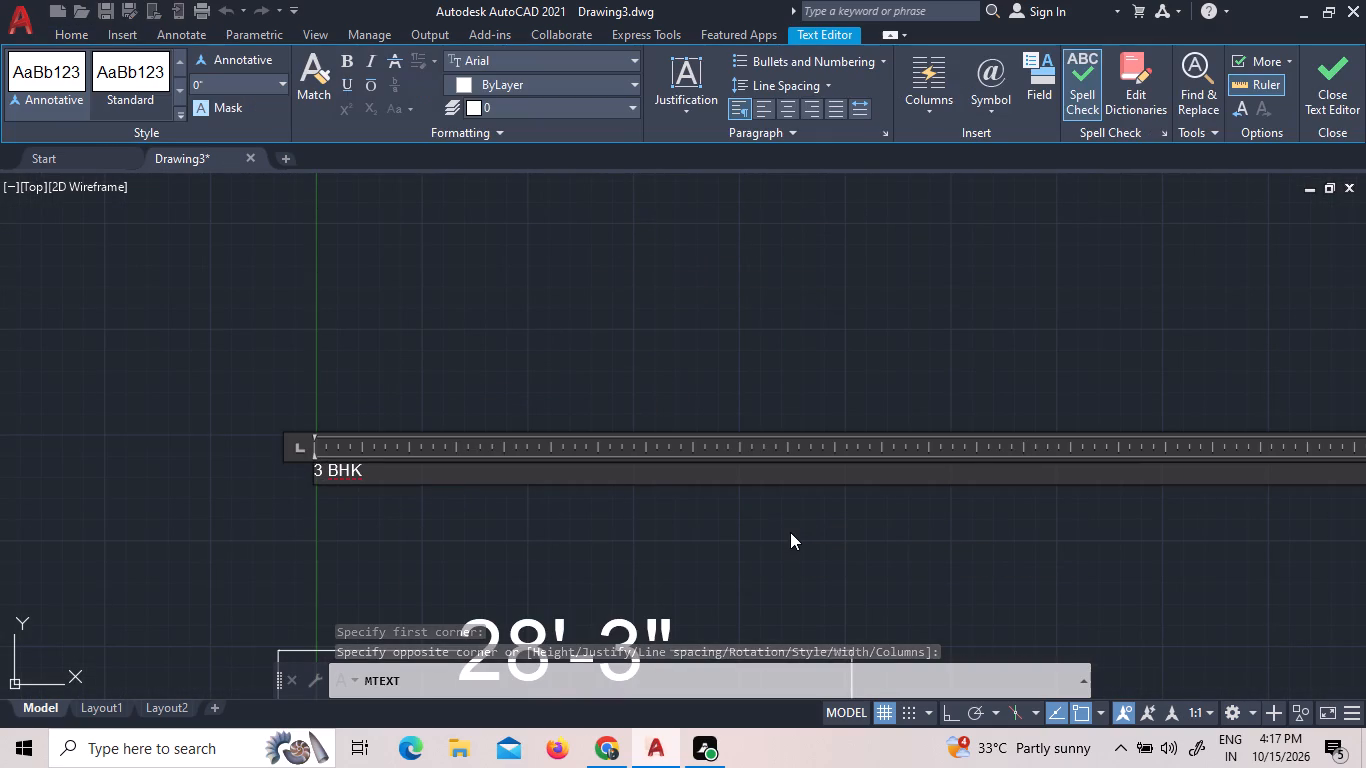
key("c")
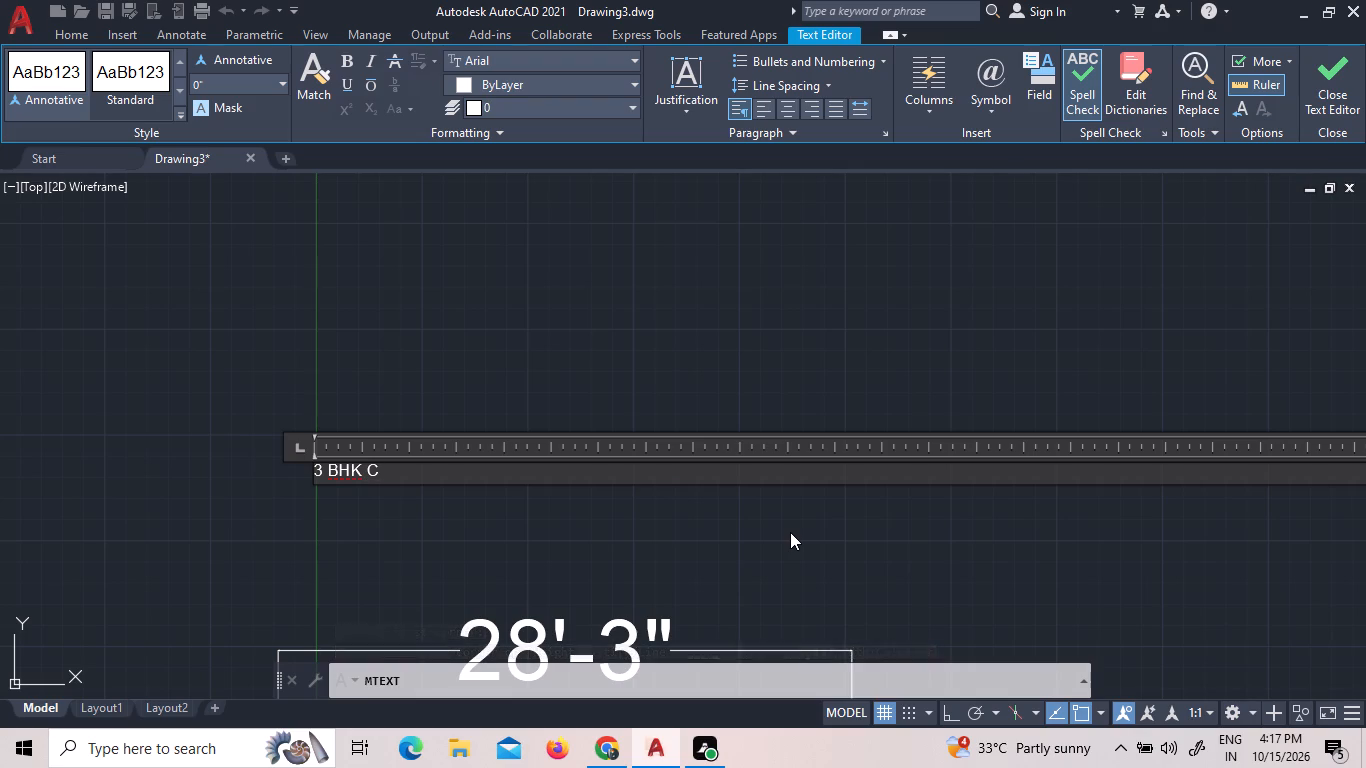
key("BackSpace")
type("RES")
type("IDE")
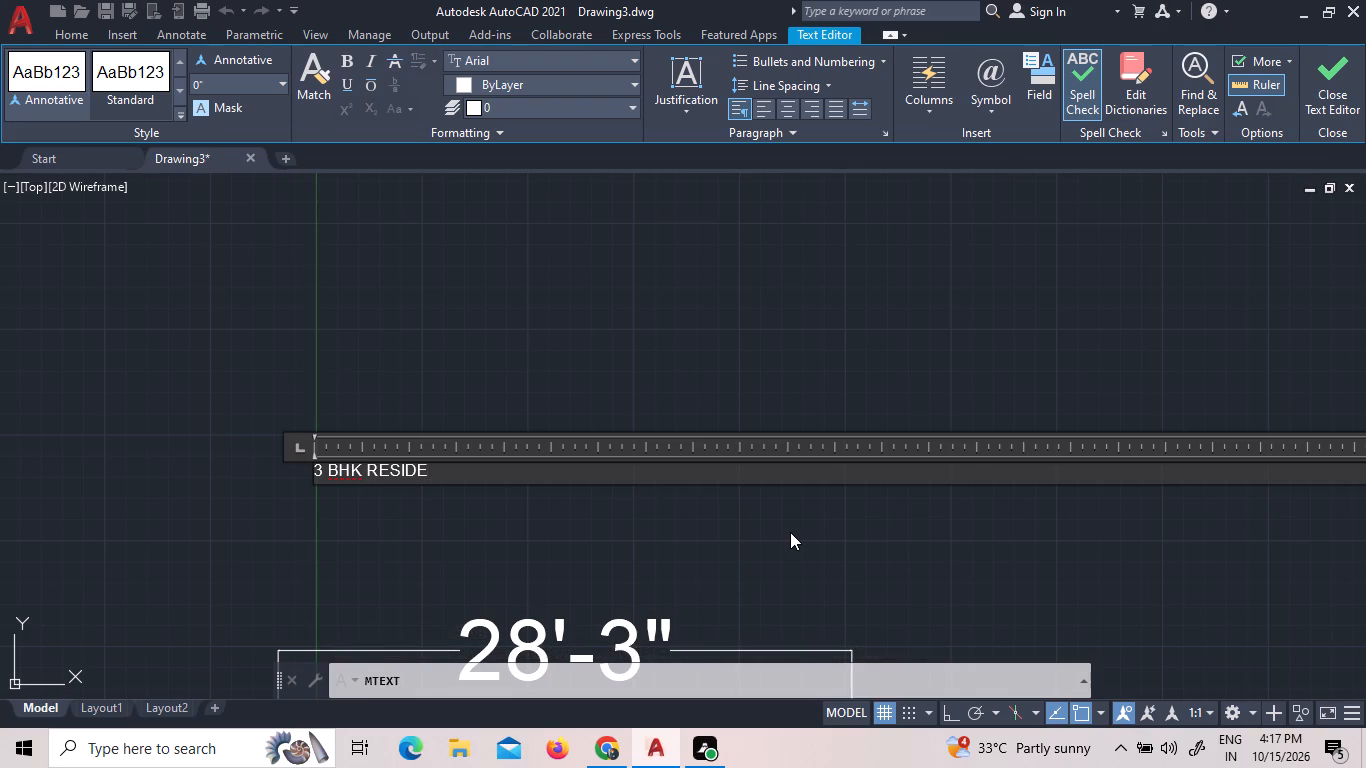
type("NTIA")
type("L P")
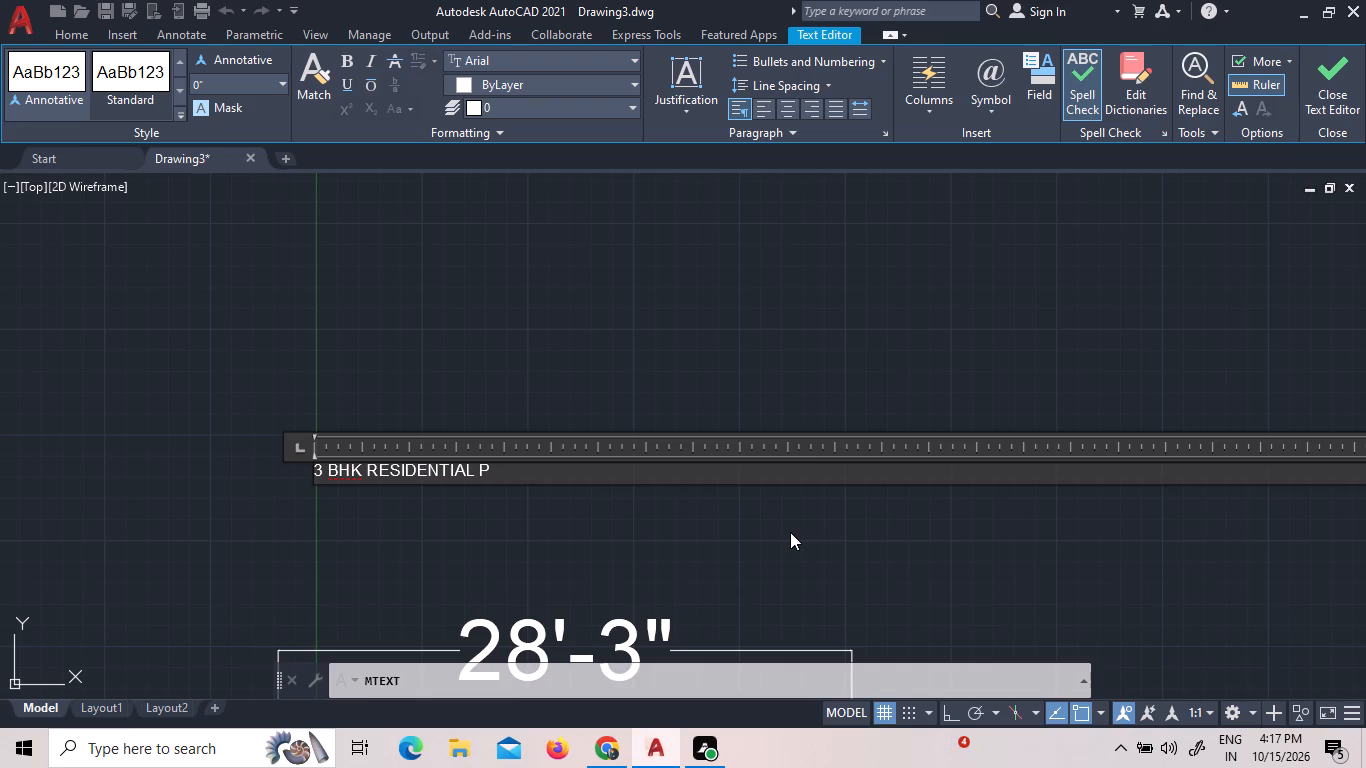
type("URPOSE")
key("BackSpace")
key("BackSpace")
key("BackSpace")
key("BackSpace")
key("BackSpace")
key("BackSpace")
key("BackSpace")
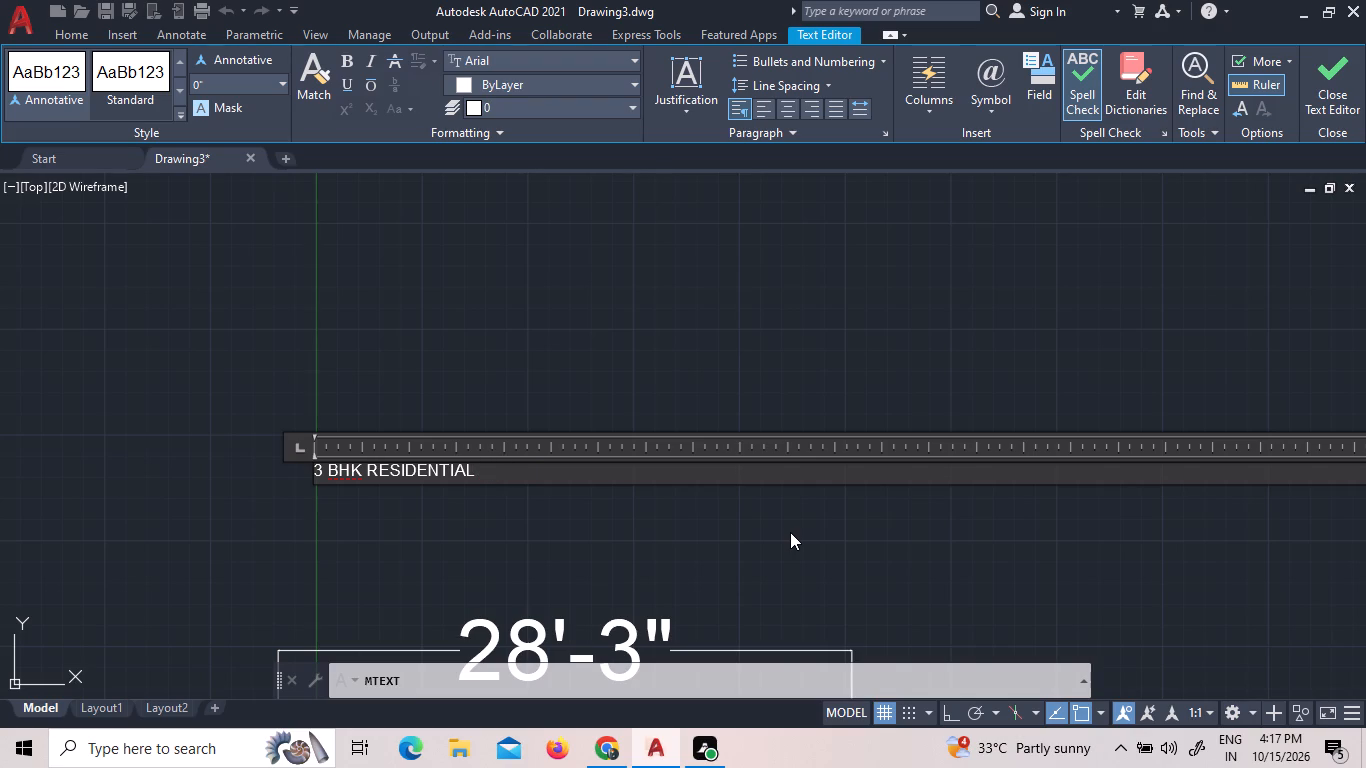
type("FLAT")
Set the text height of the whole 3 BHK RESIDENTIAL FLAT title to 1'-6" and finish editing it.
double_click(540, 463)
left_click(540, 463)
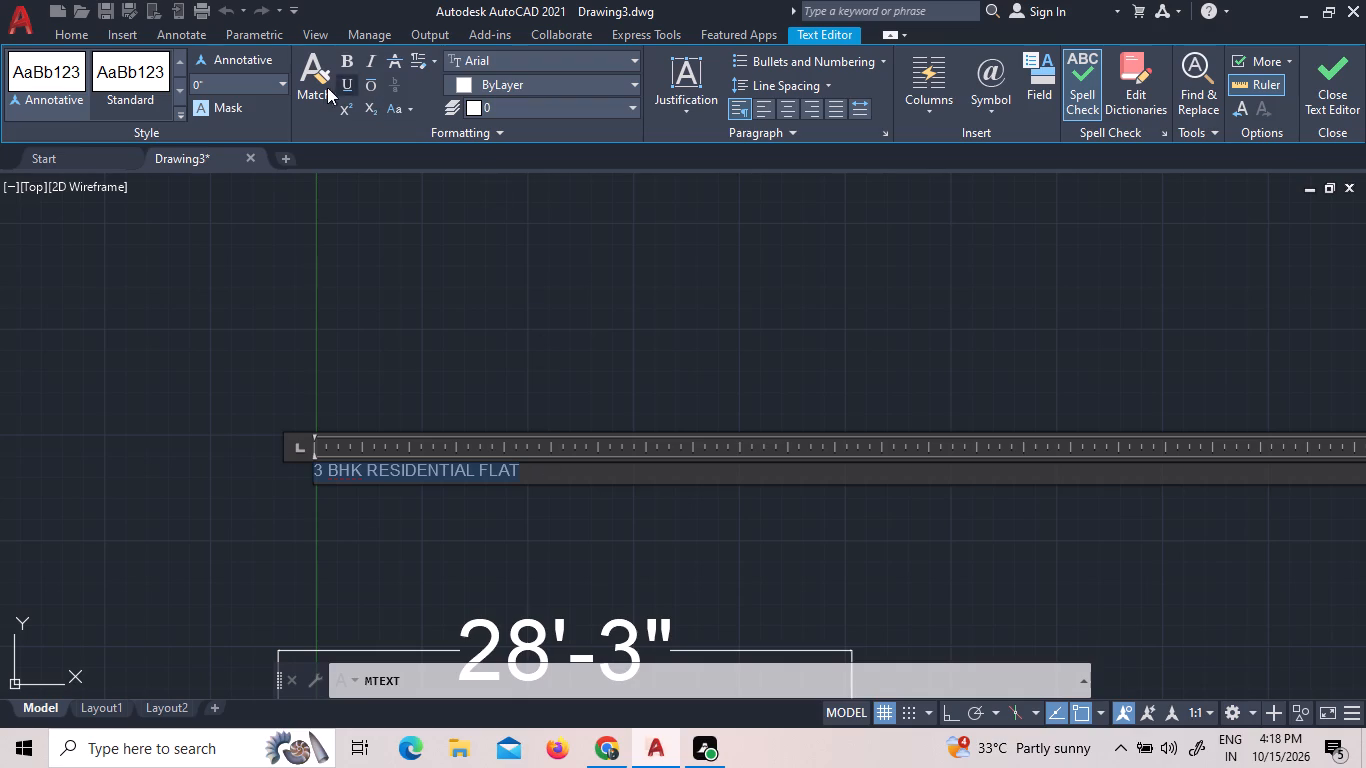
left_click(285, 78)
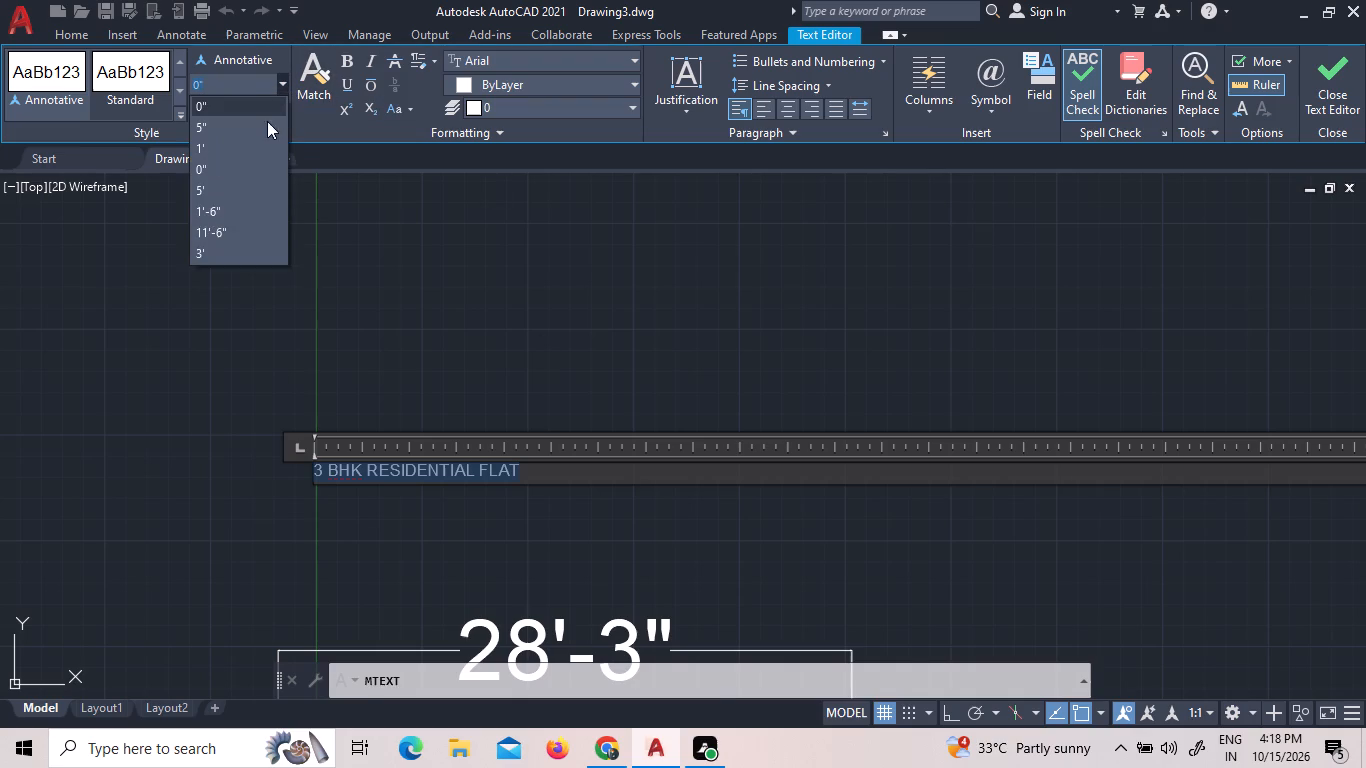
left_click(240, 206)
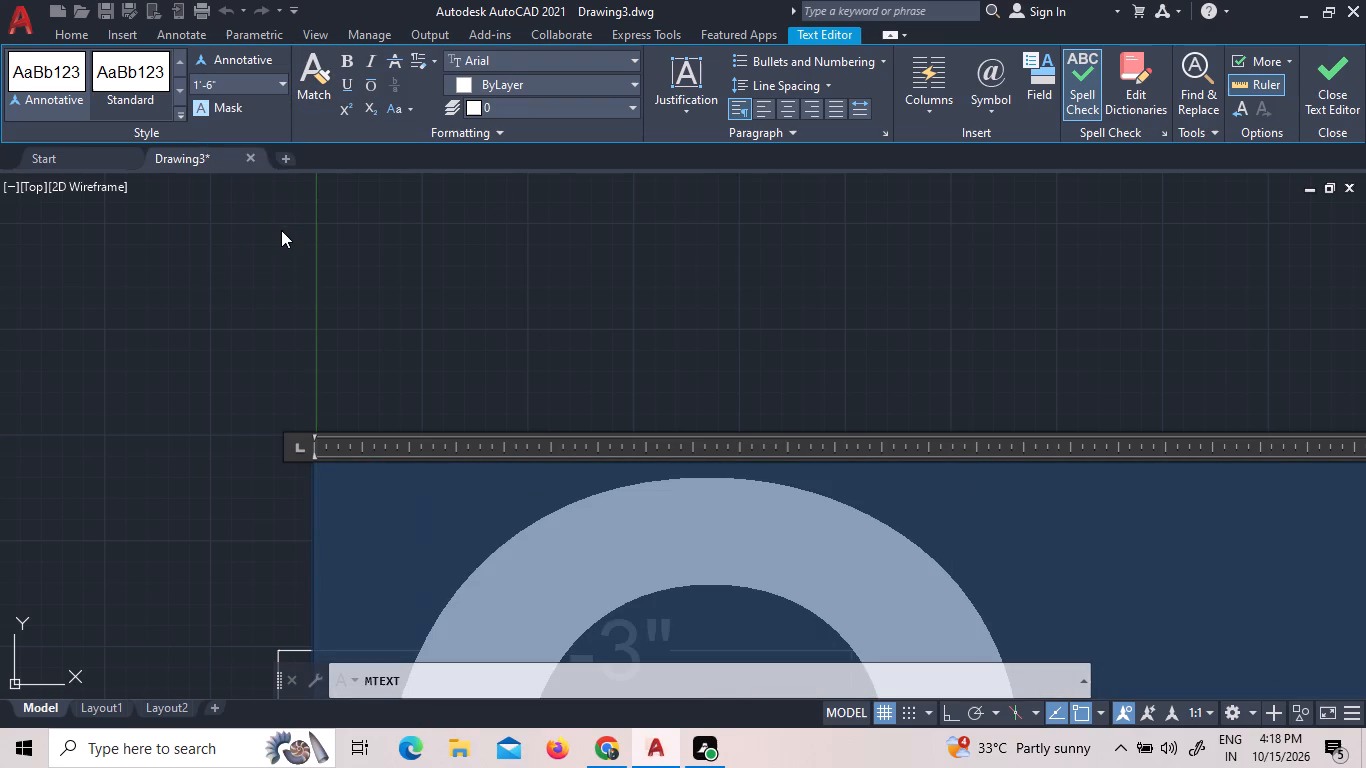
left_click(285, 236)
Move the 3 BHK RESIDENTIAL FLAT title slightly right and down so it sits roughly centred just above the 28'-3" dimension.
scroll(344, 259, "down", 3)
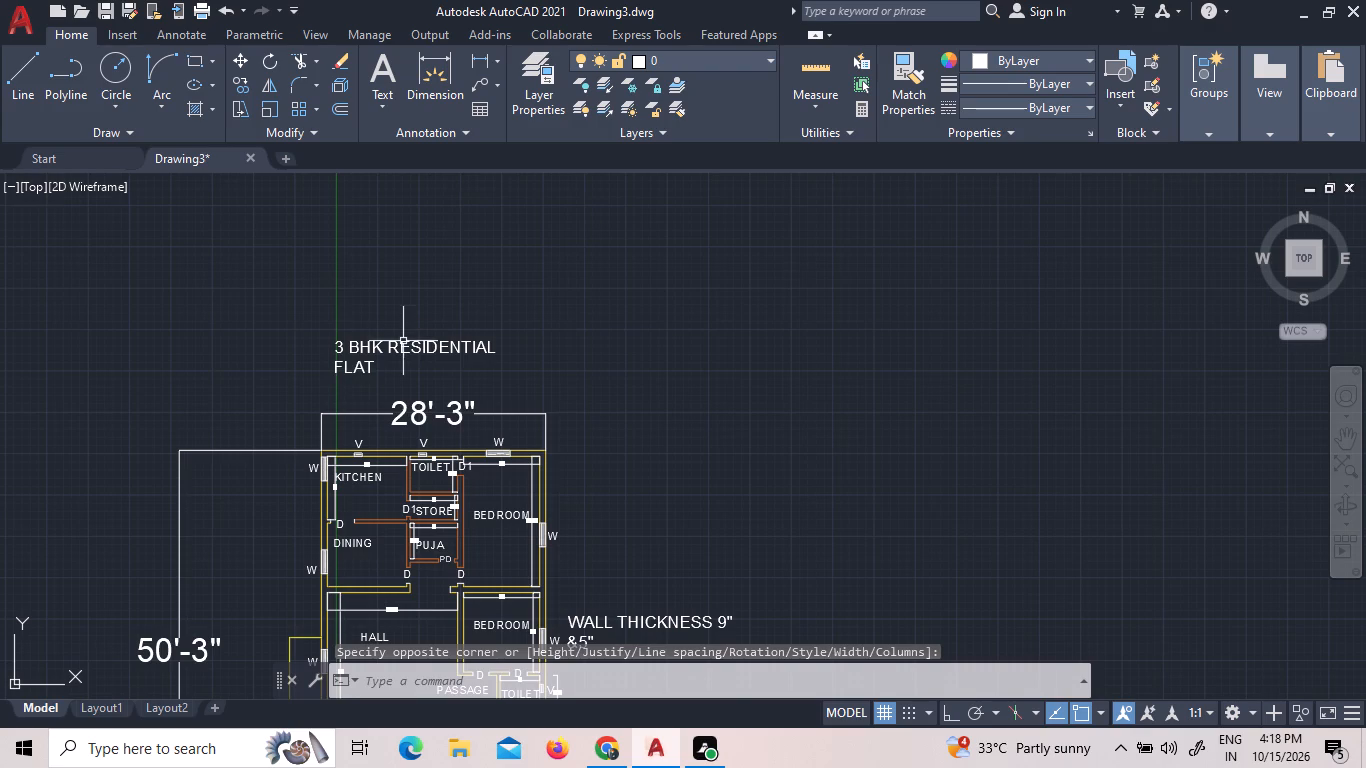
left_click(403, 346)
right_click(402, 346)
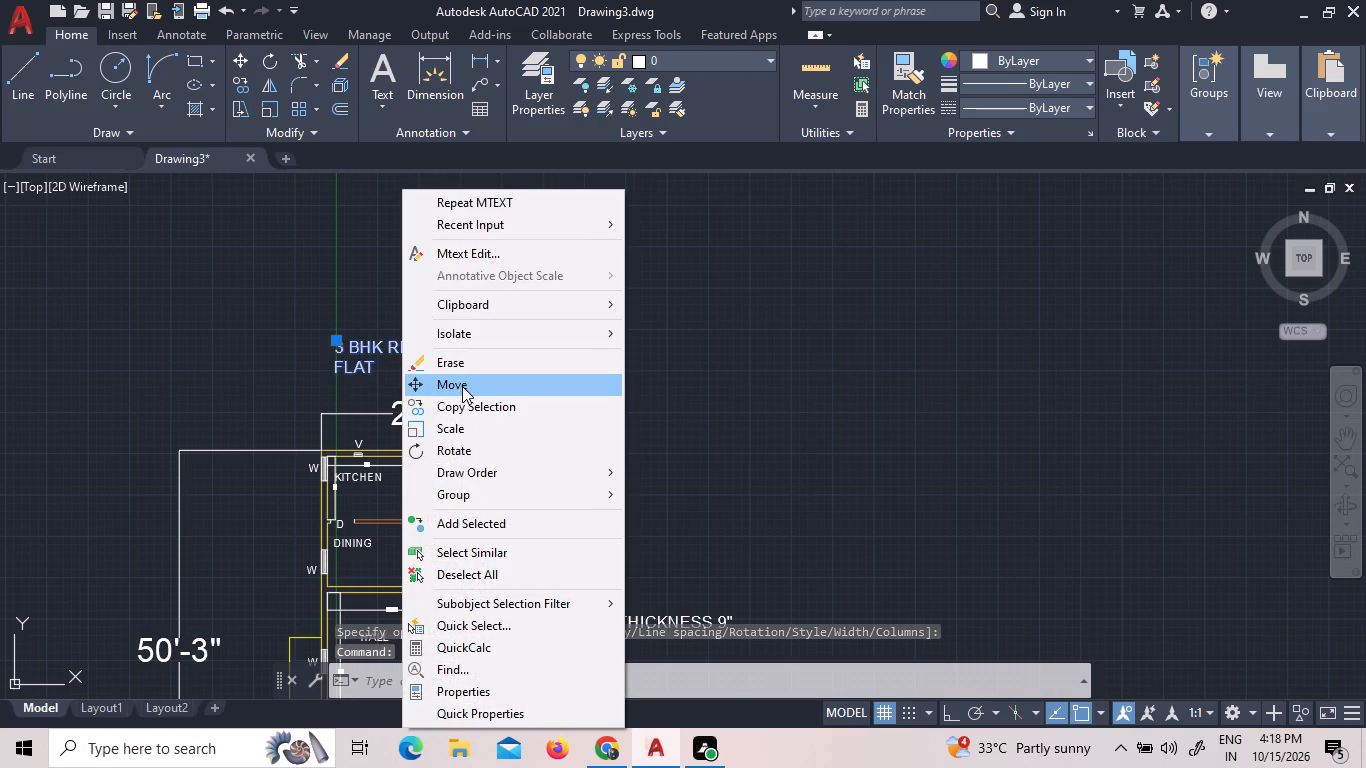
left_click(483, 386)
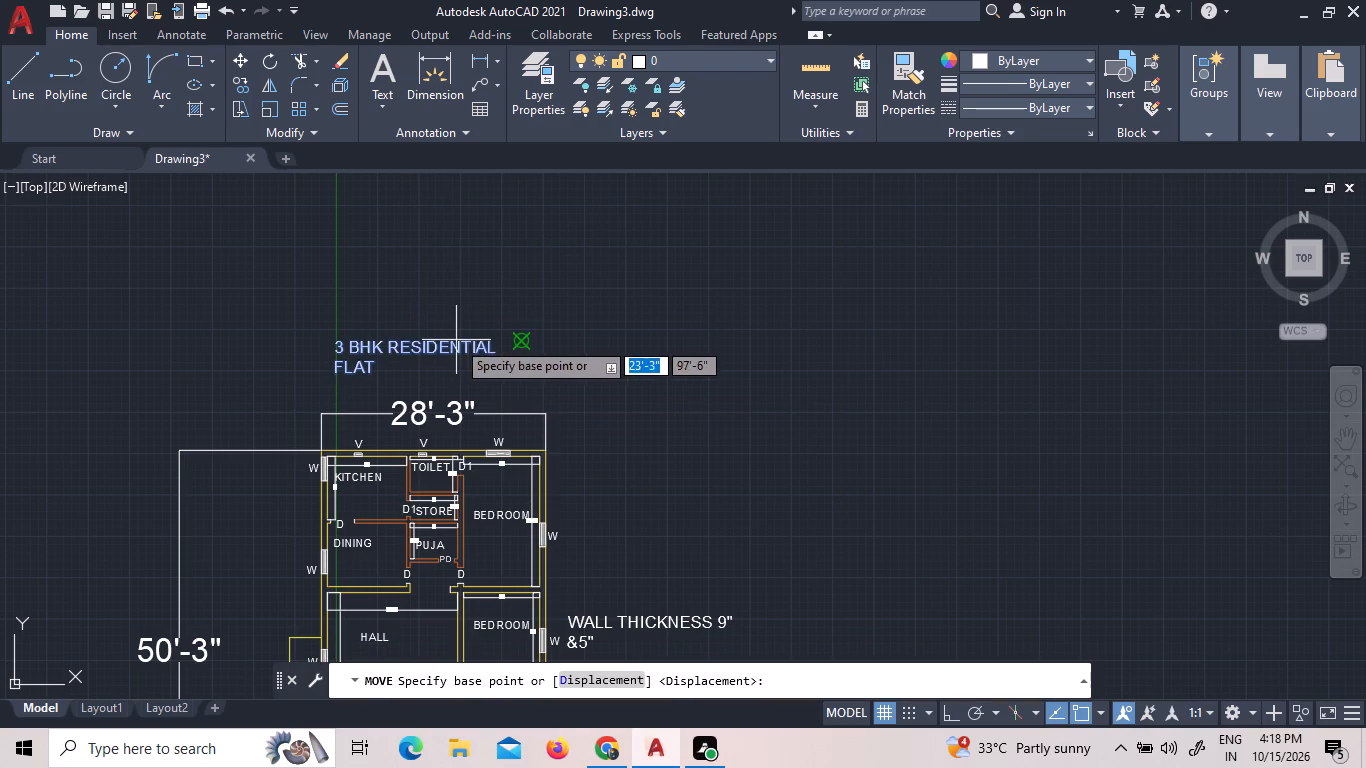
left_click(456, 340)
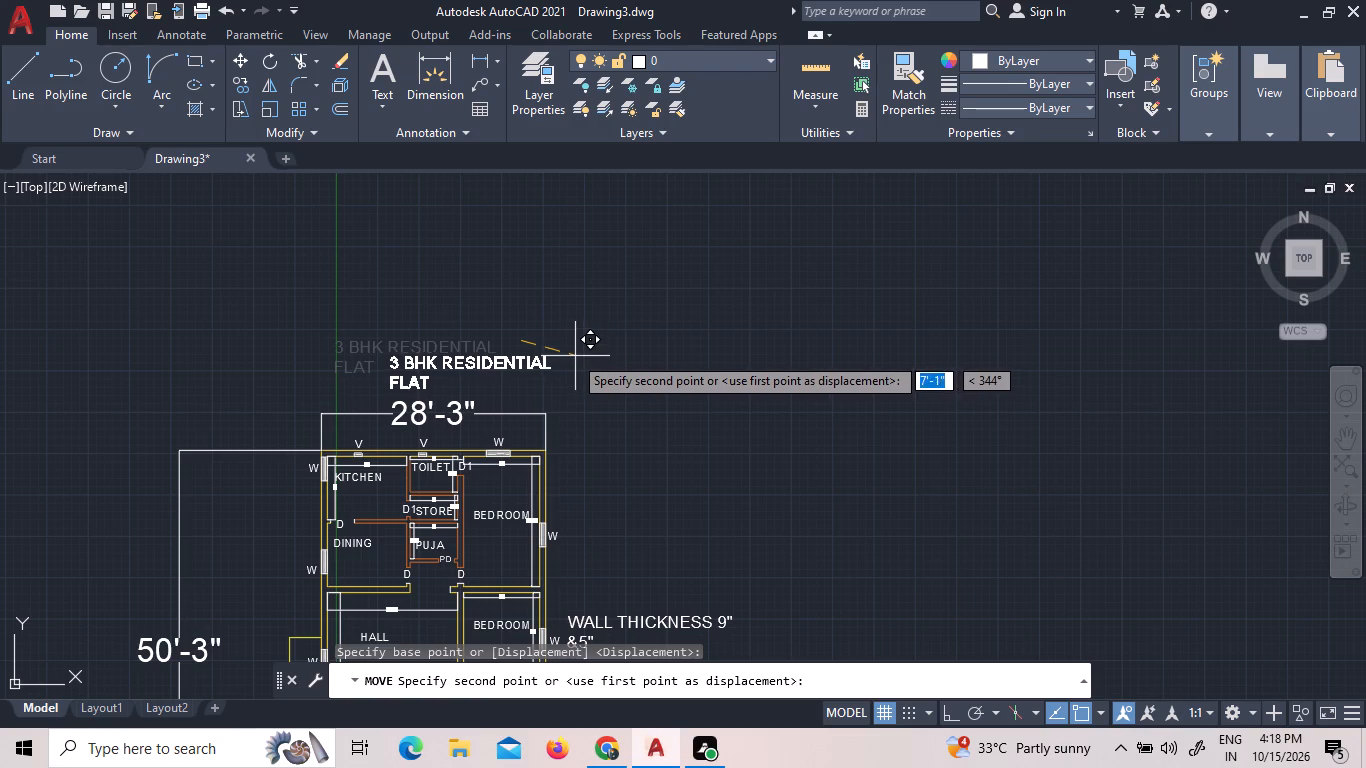
left_click(561, 355)
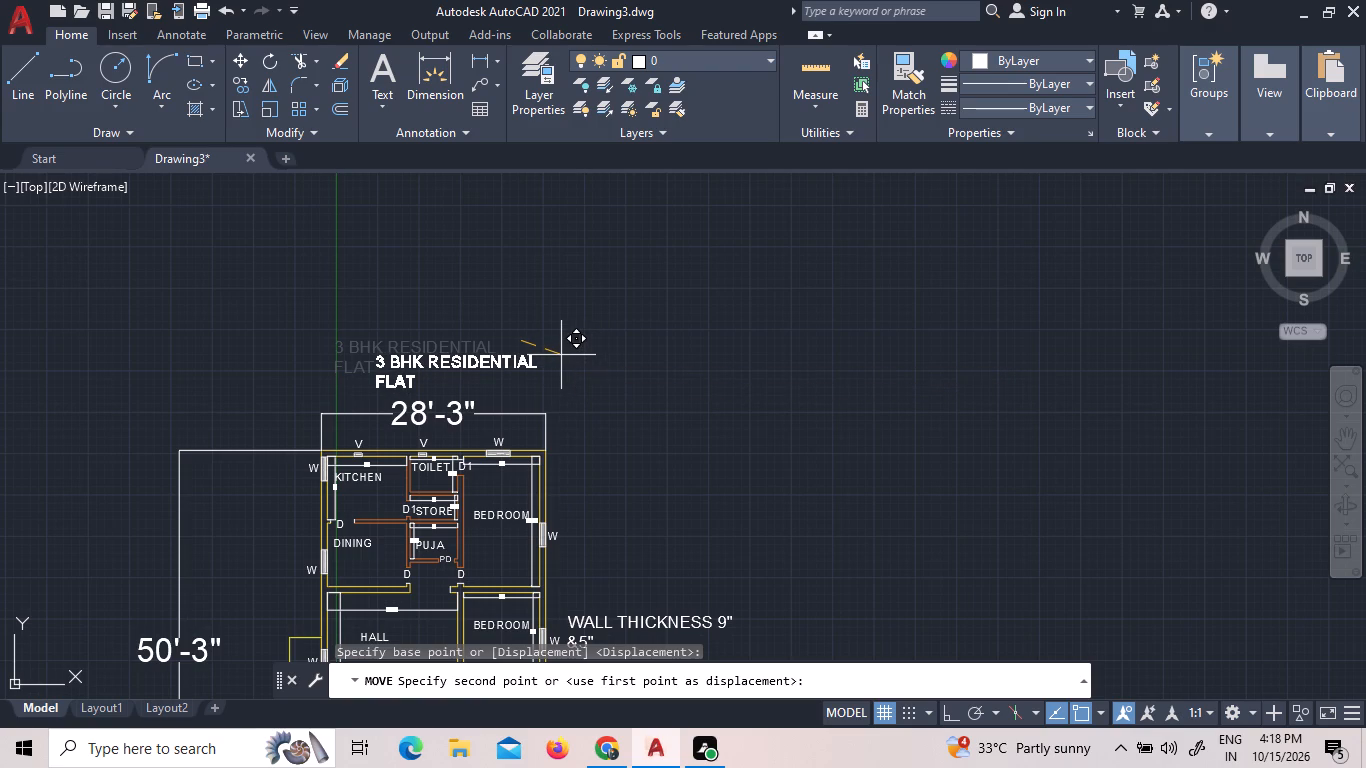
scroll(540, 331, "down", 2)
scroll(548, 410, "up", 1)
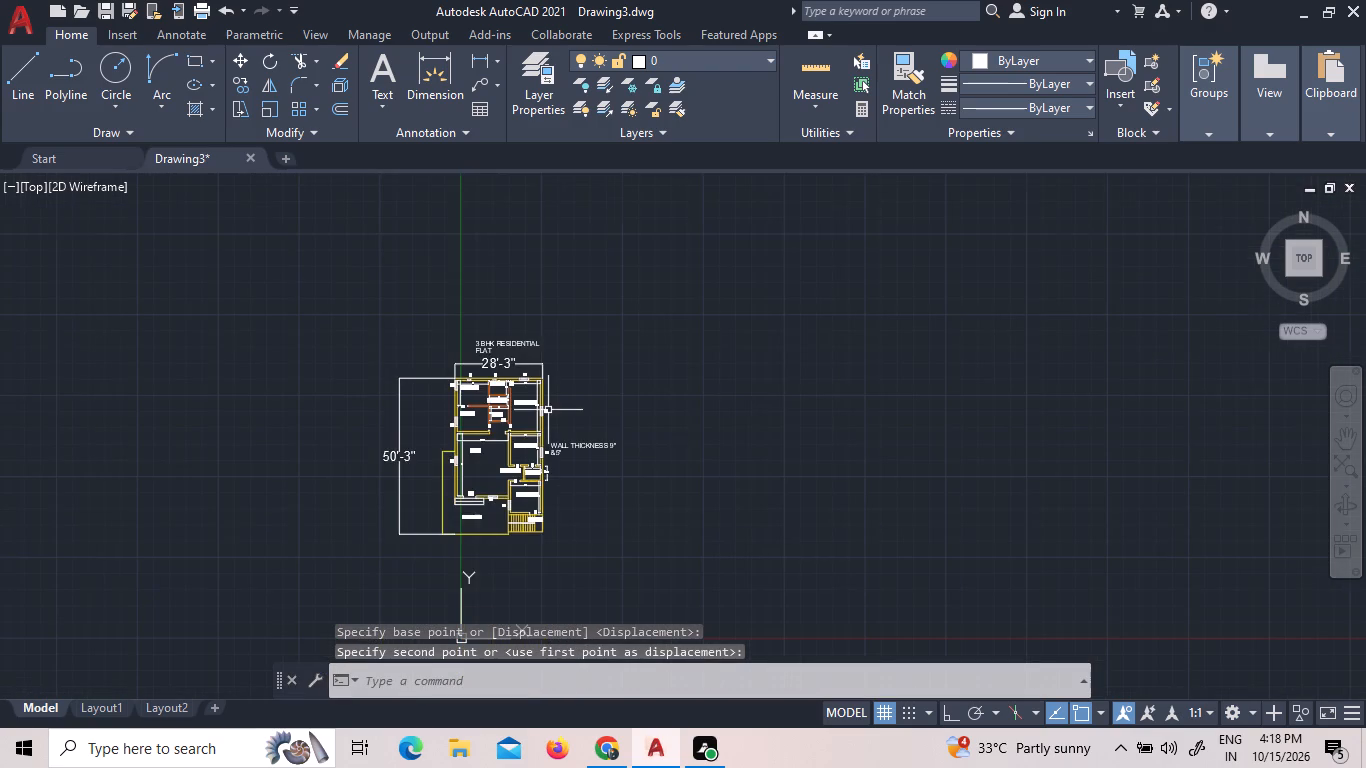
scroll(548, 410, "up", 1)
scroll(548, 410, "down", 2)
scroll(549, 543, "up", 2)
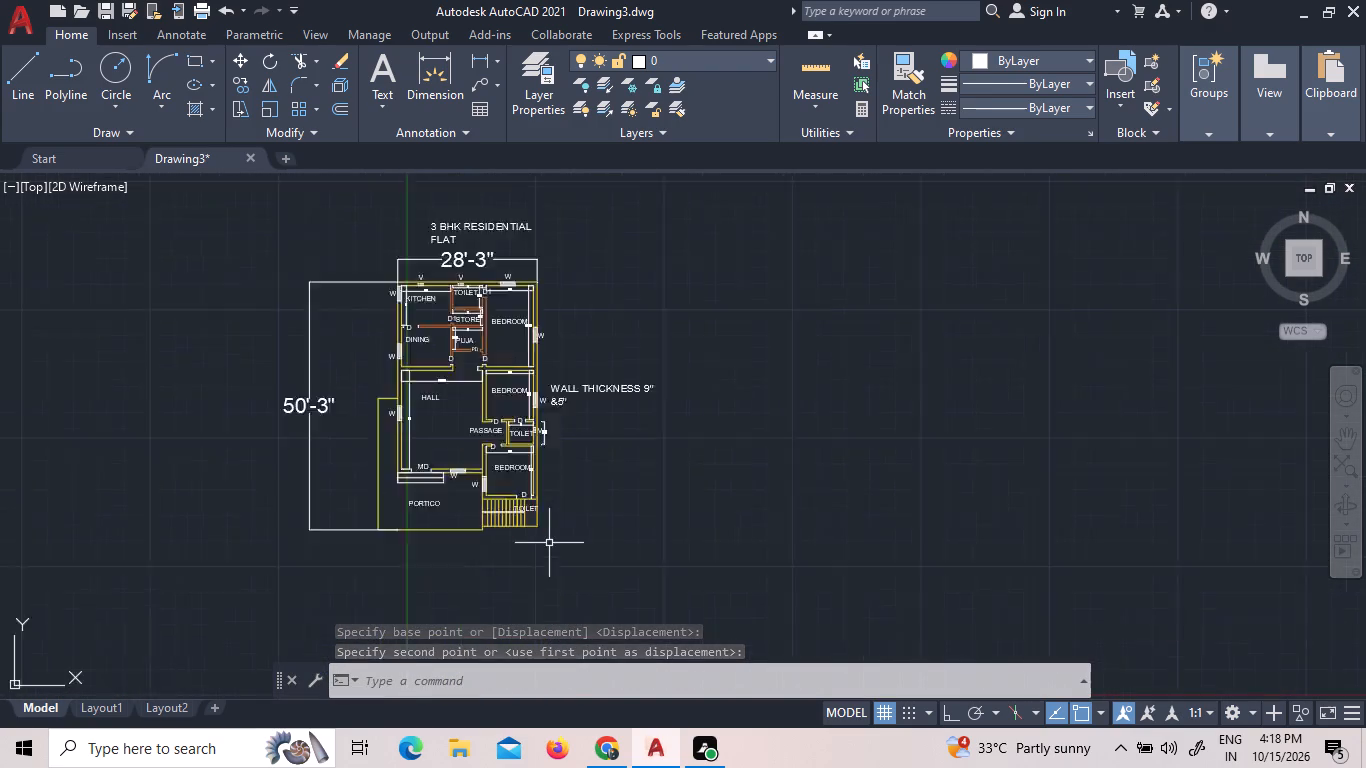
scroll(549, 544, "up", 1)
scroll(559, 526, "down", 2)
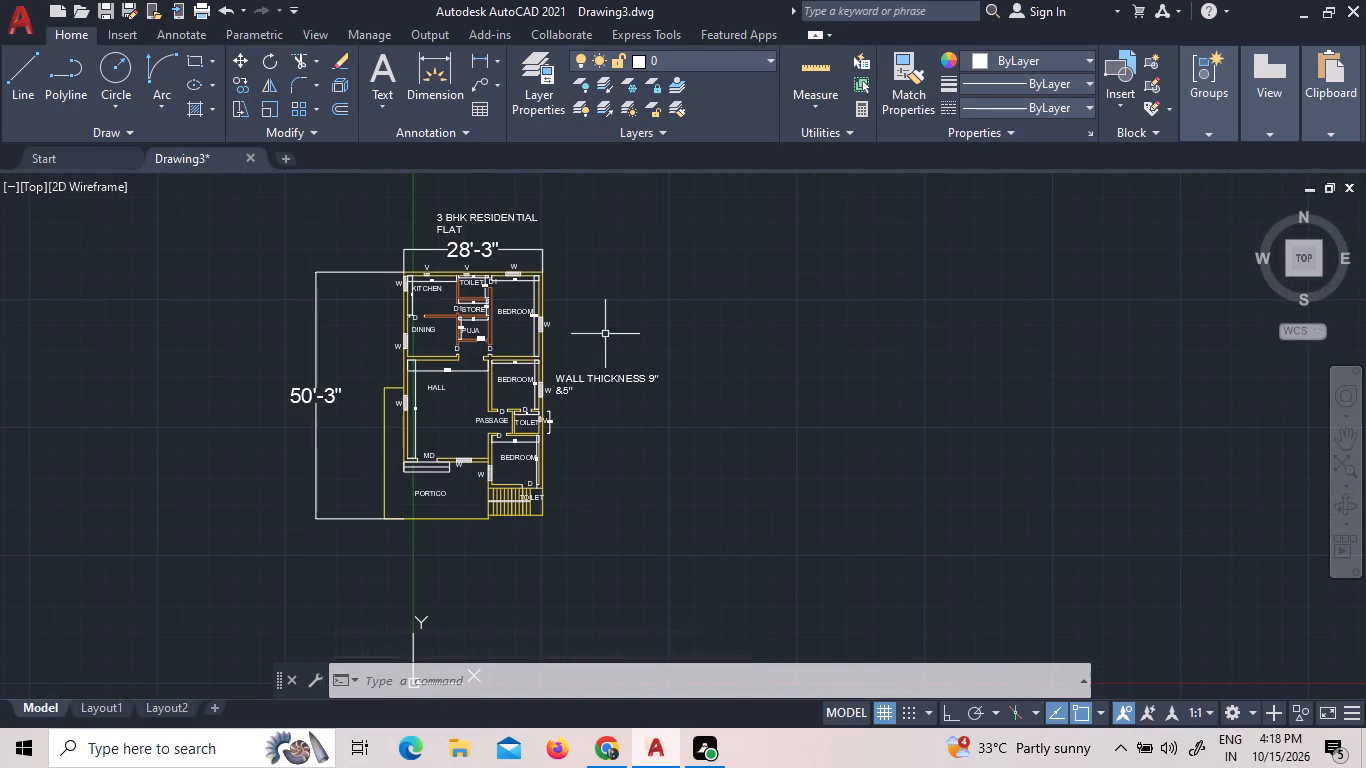
Save the drawing in the AUTOCAD folder on drive H under the file name 15 OCT EVENING.
left_click(111, 2)
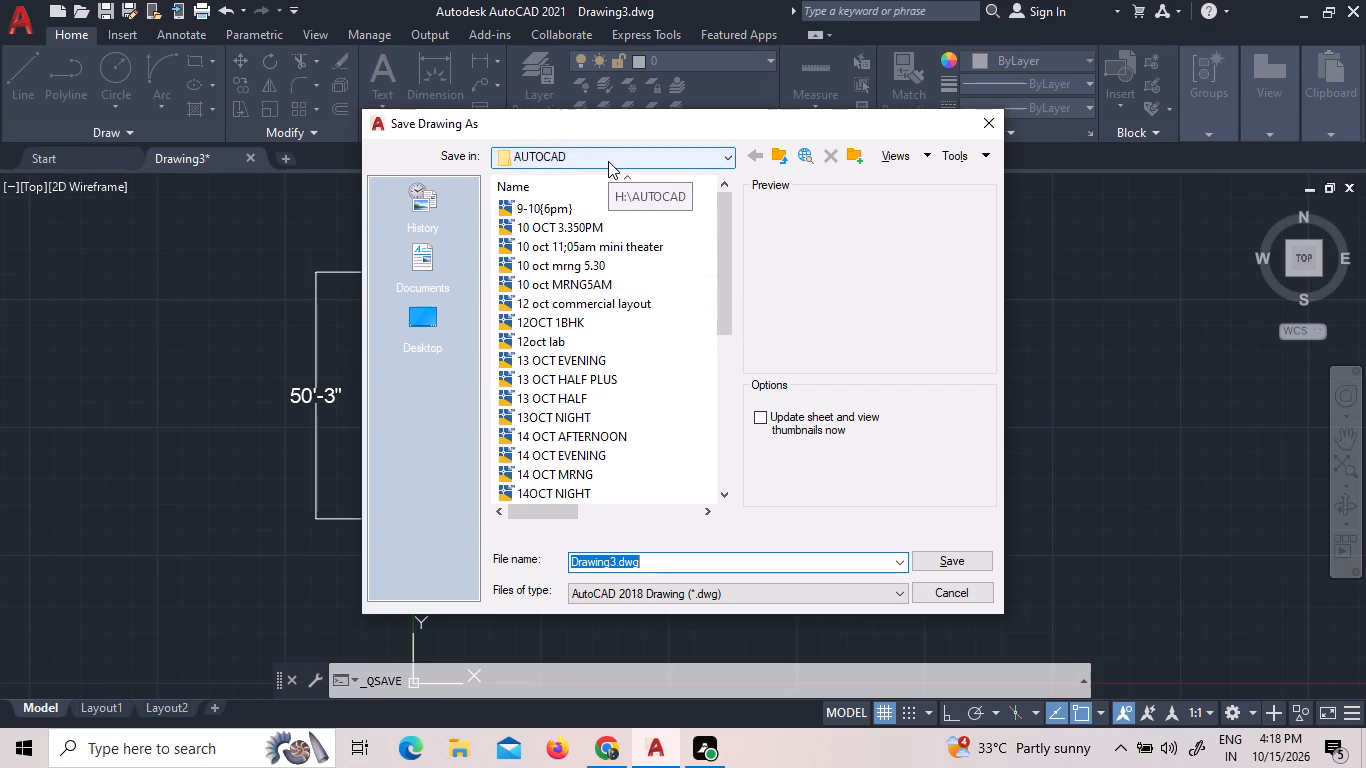
left_click(608, 161)
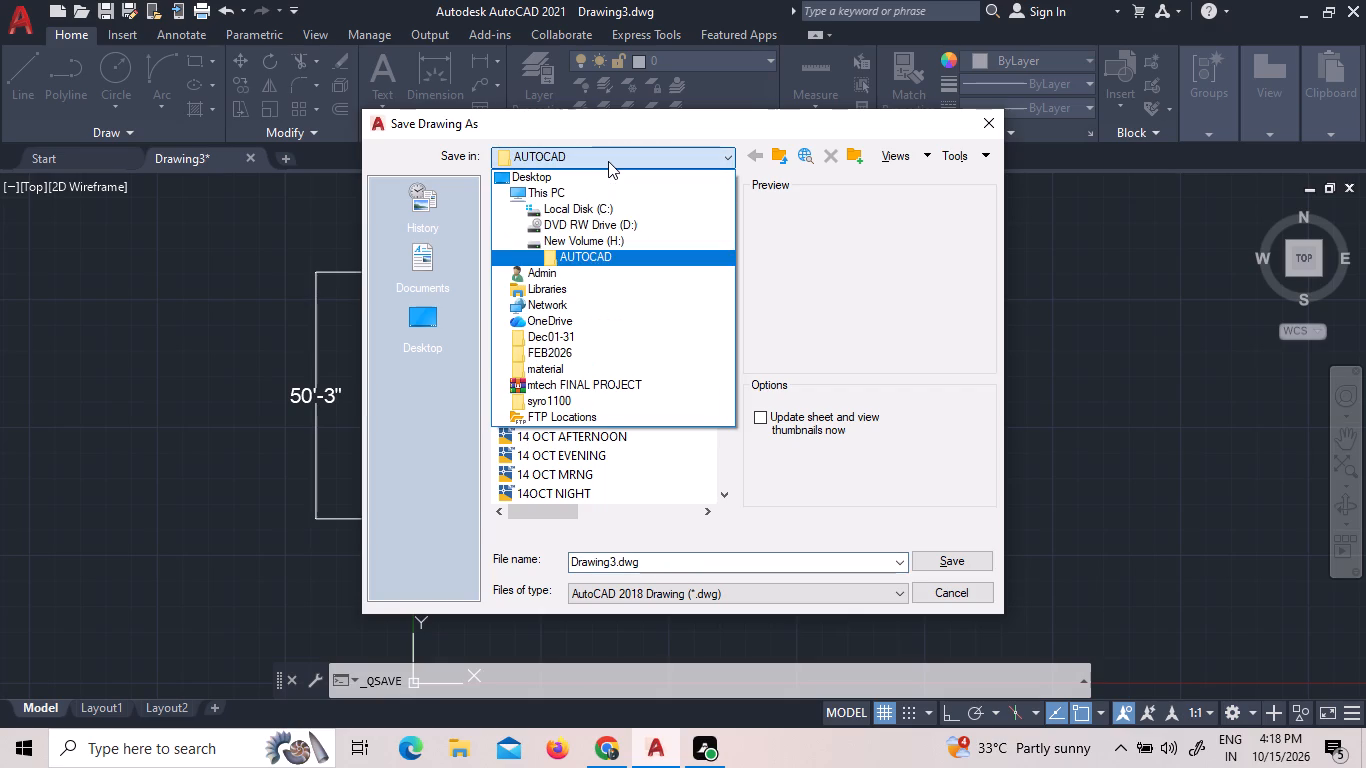
left_click(602, 253)
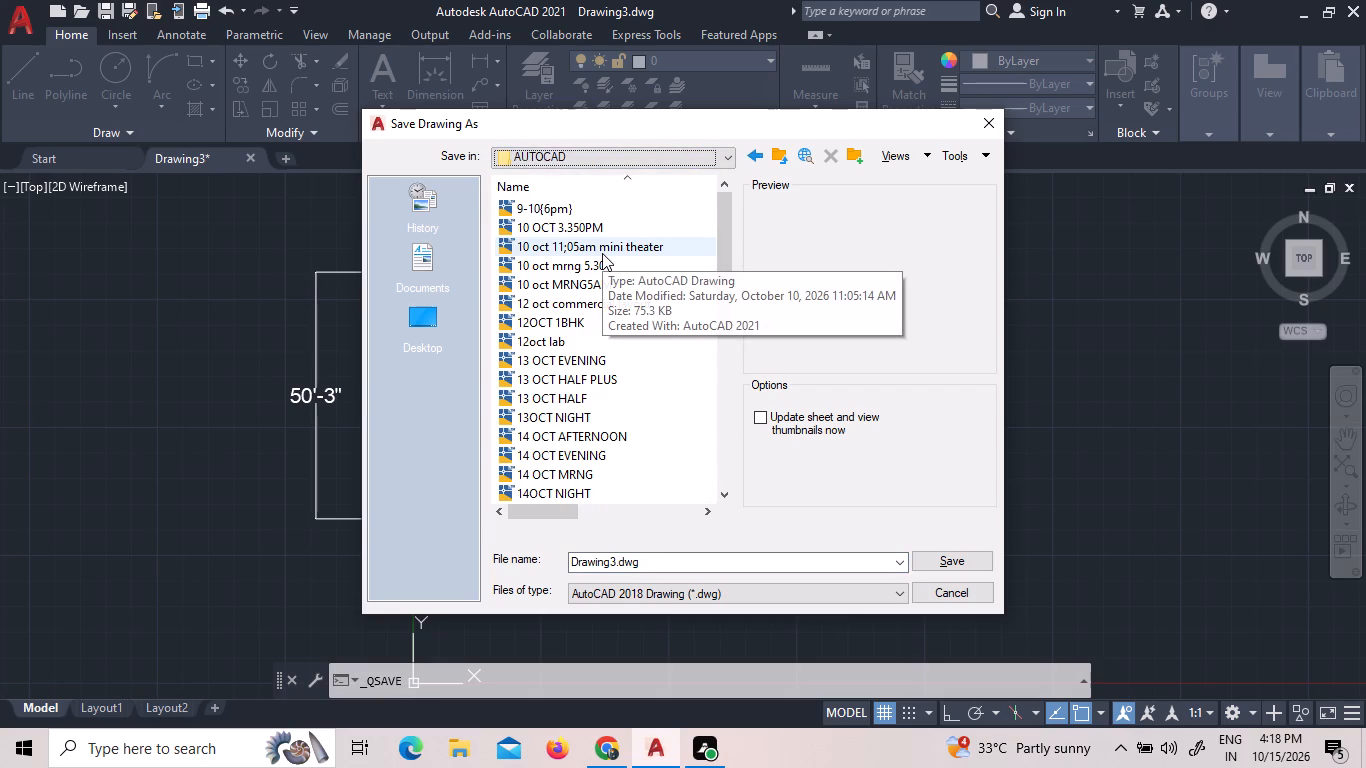
left_click(673, 559)
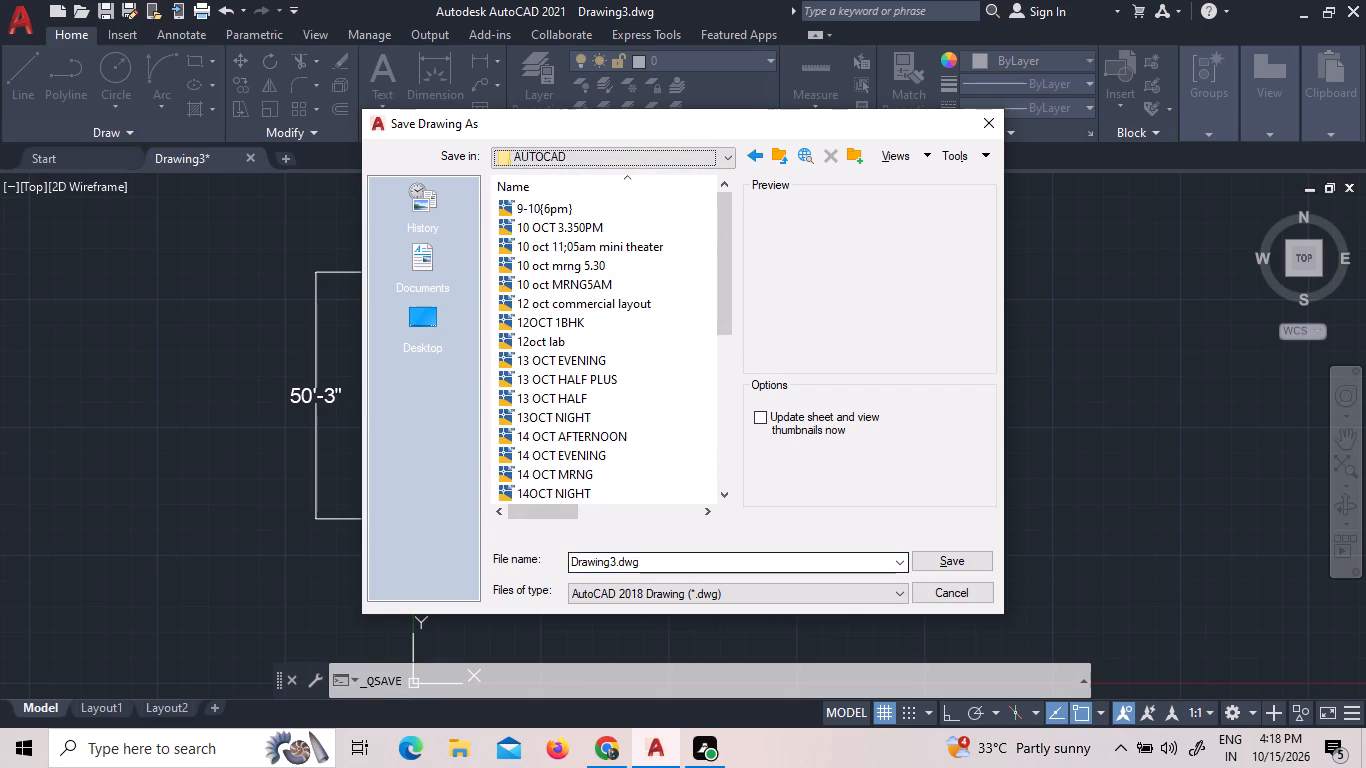
type("15")
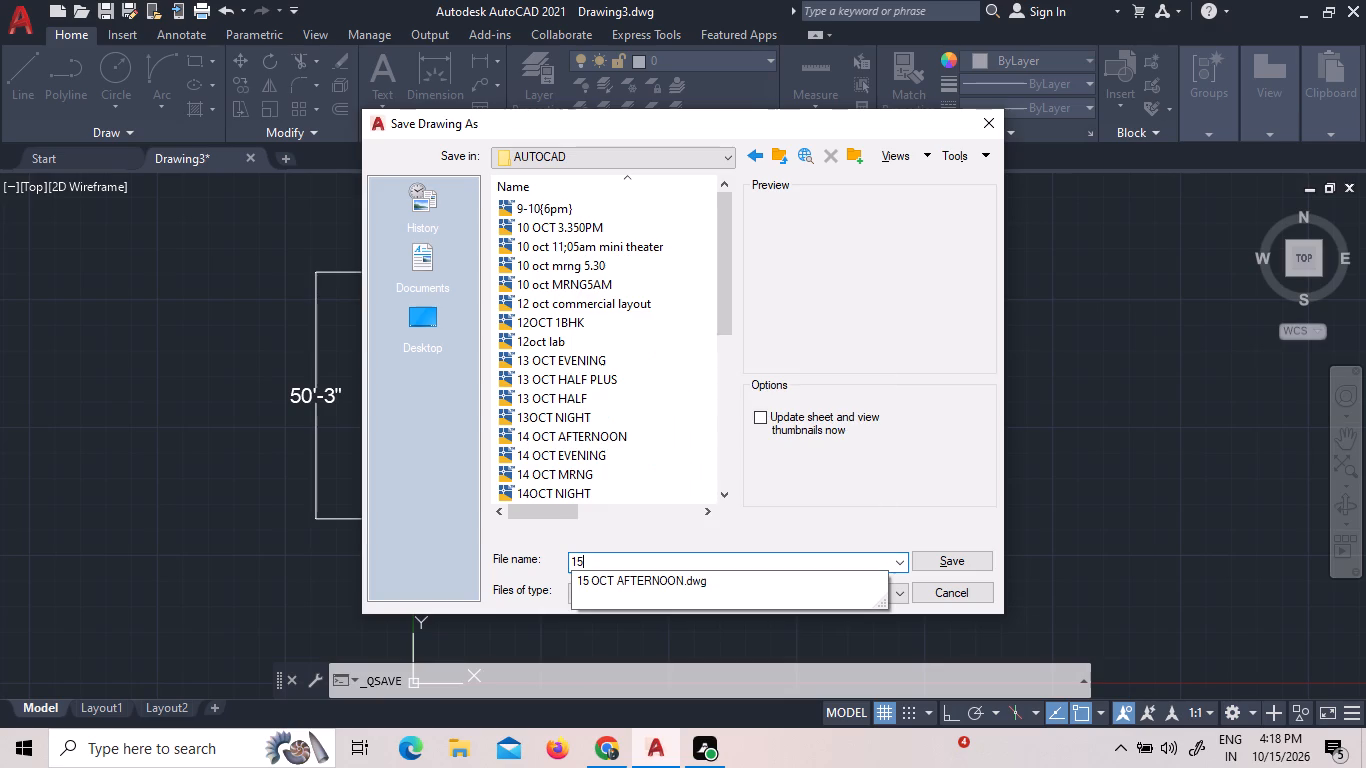
key("space")
type("OCT EVE")
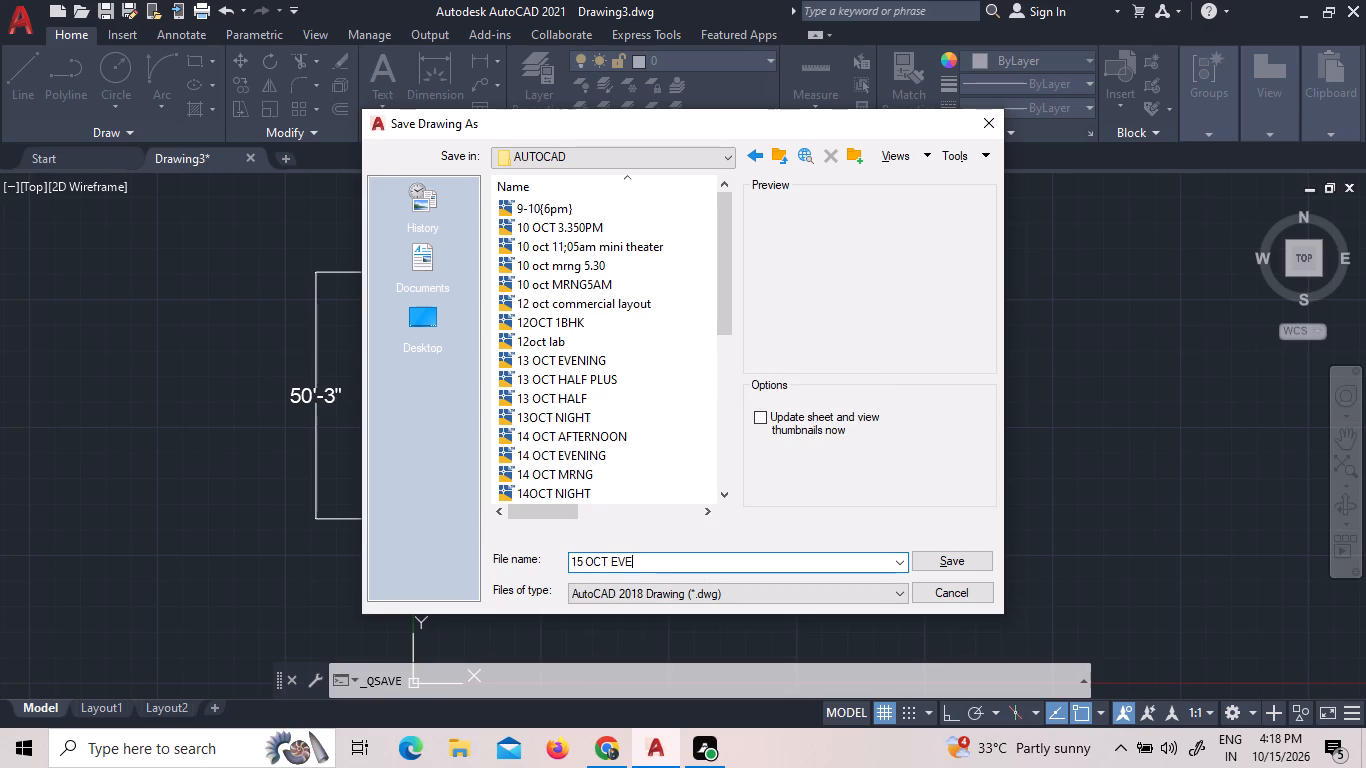
type("NING")
left_click(957, 557)
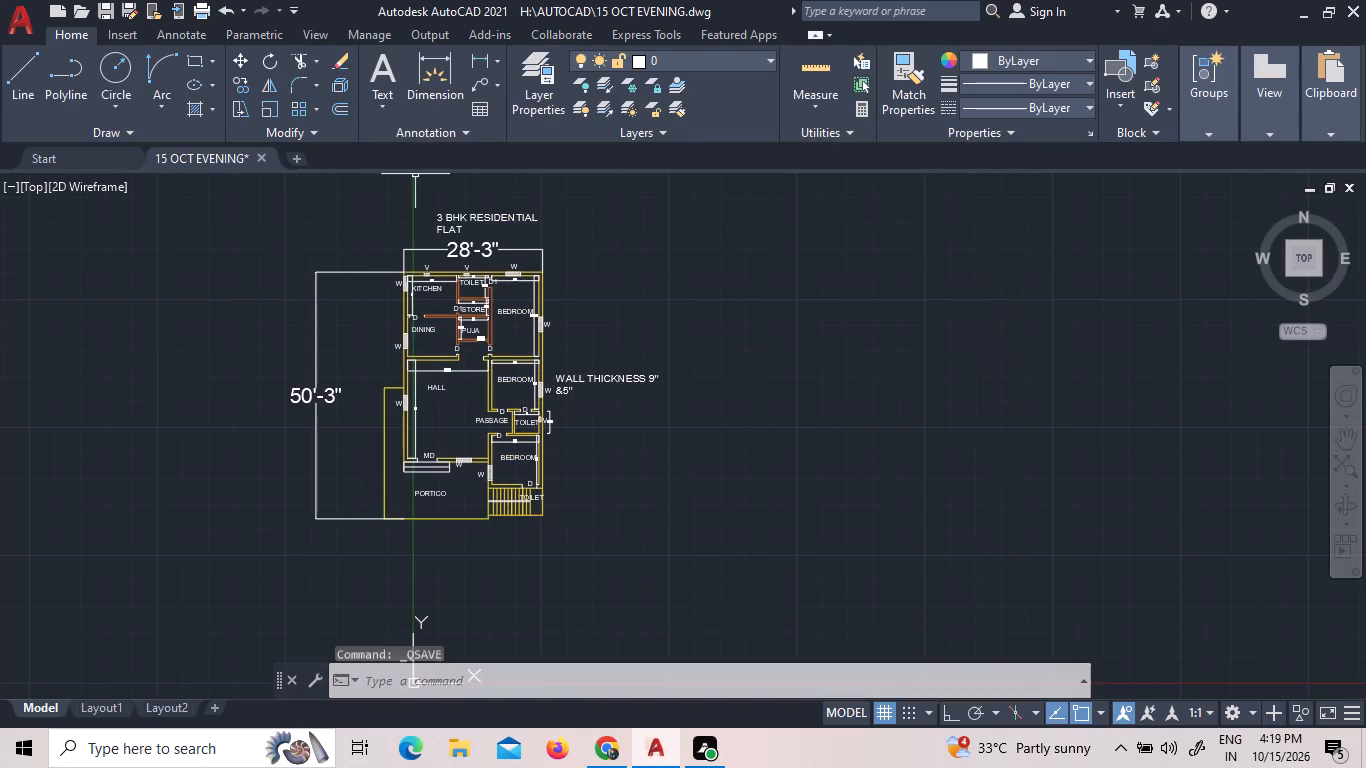
Draw a left-pointing direction arrow on the lower stair flight, with a shaft about 3'-9" long and a triangular head about 9" wide.
scroll(473, 473, "up", 3)
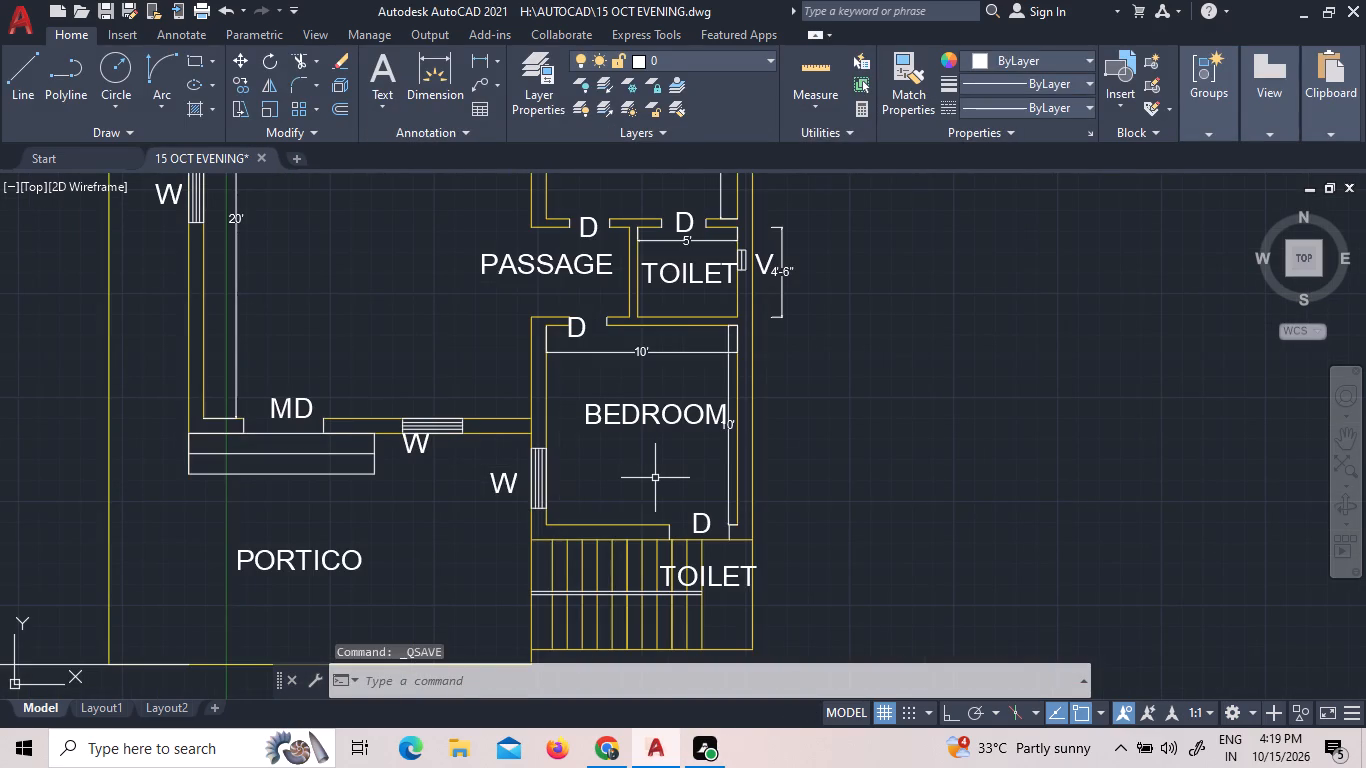
scroll(655, 478, "down", 1)
scroll(634, 561, "up", 2)
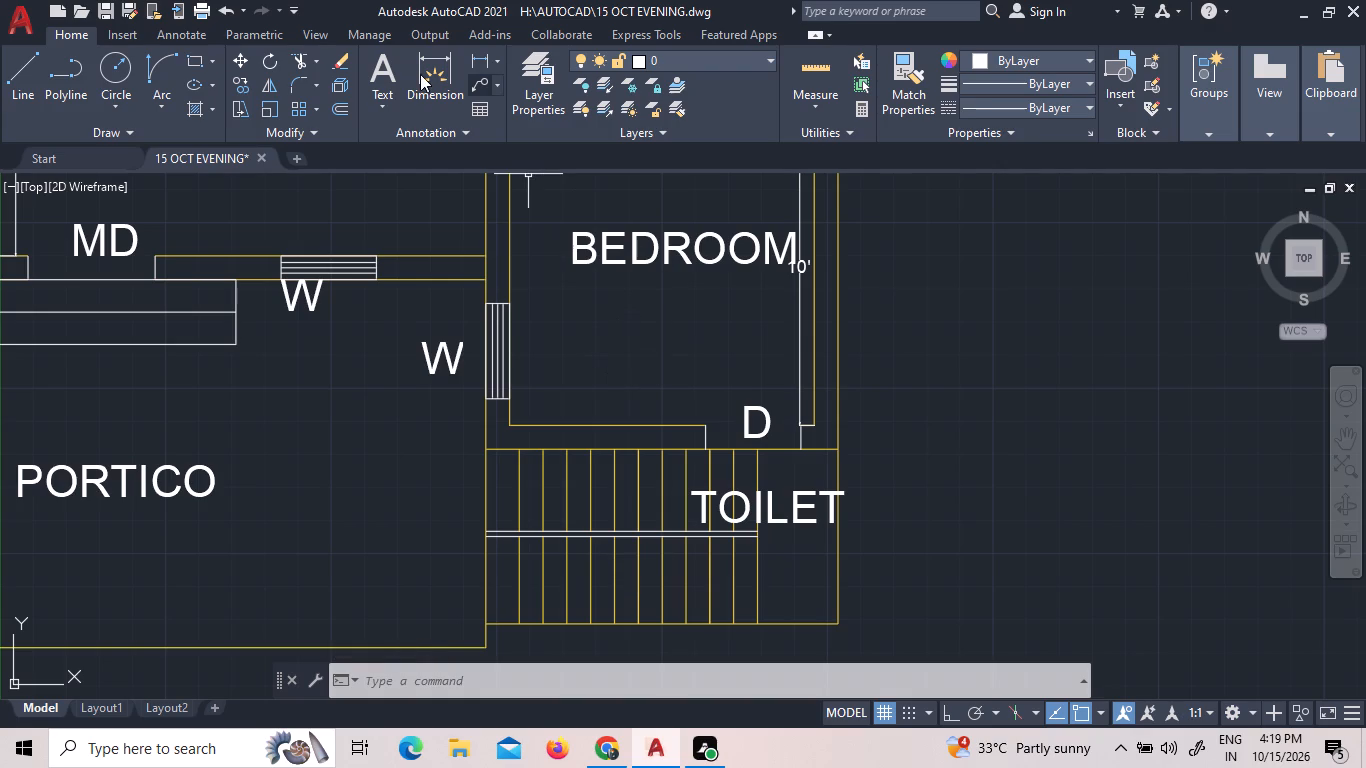
left_click(32, 83)
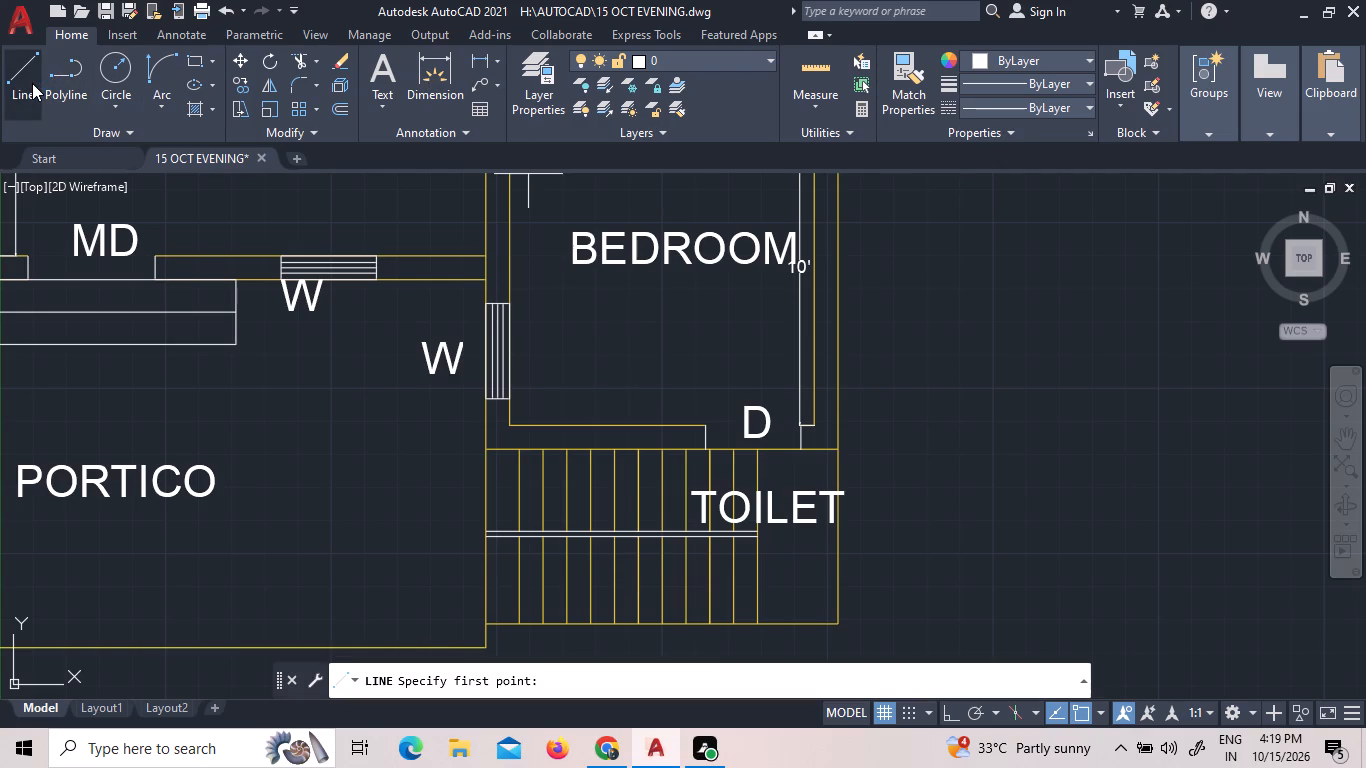
left_click(731, 581)
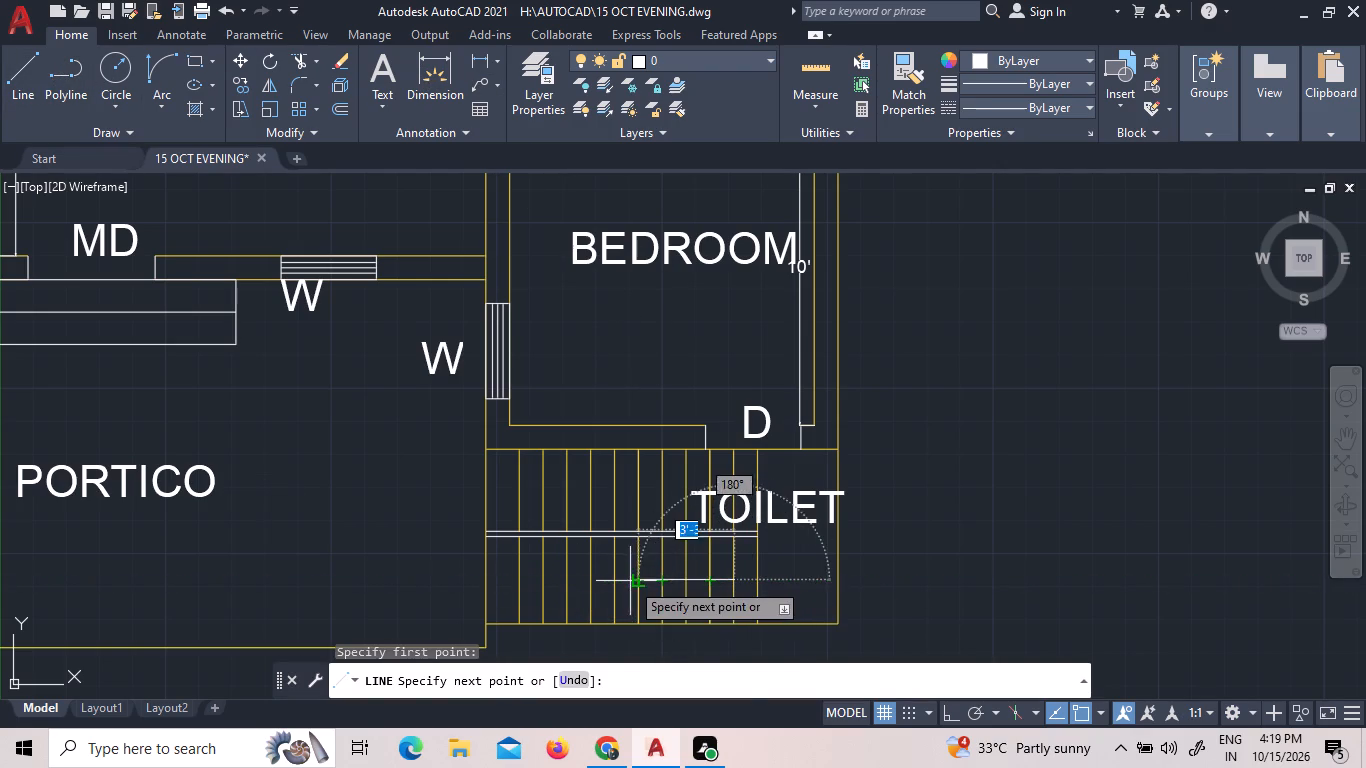
scroll(616, 578, "up", 3)
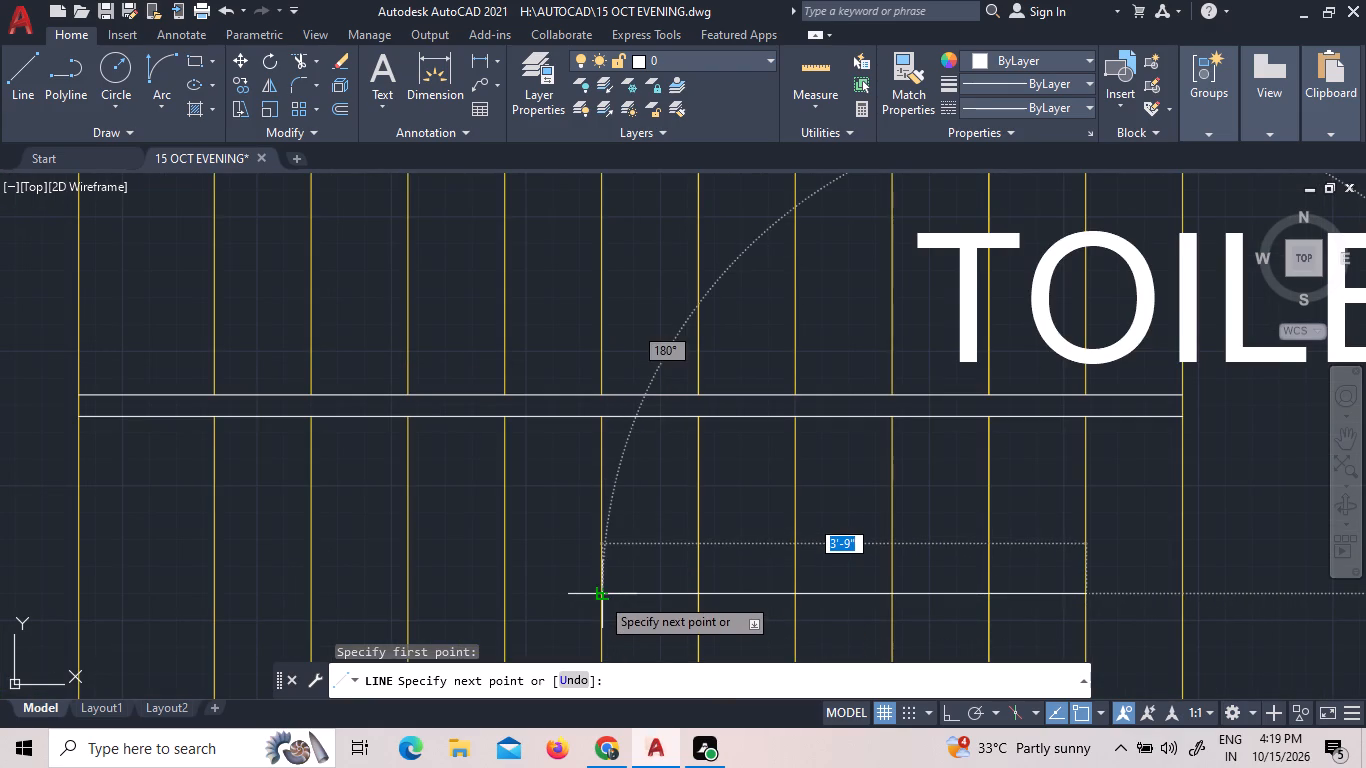
left_click(600, 596)
left_click(706, 547)
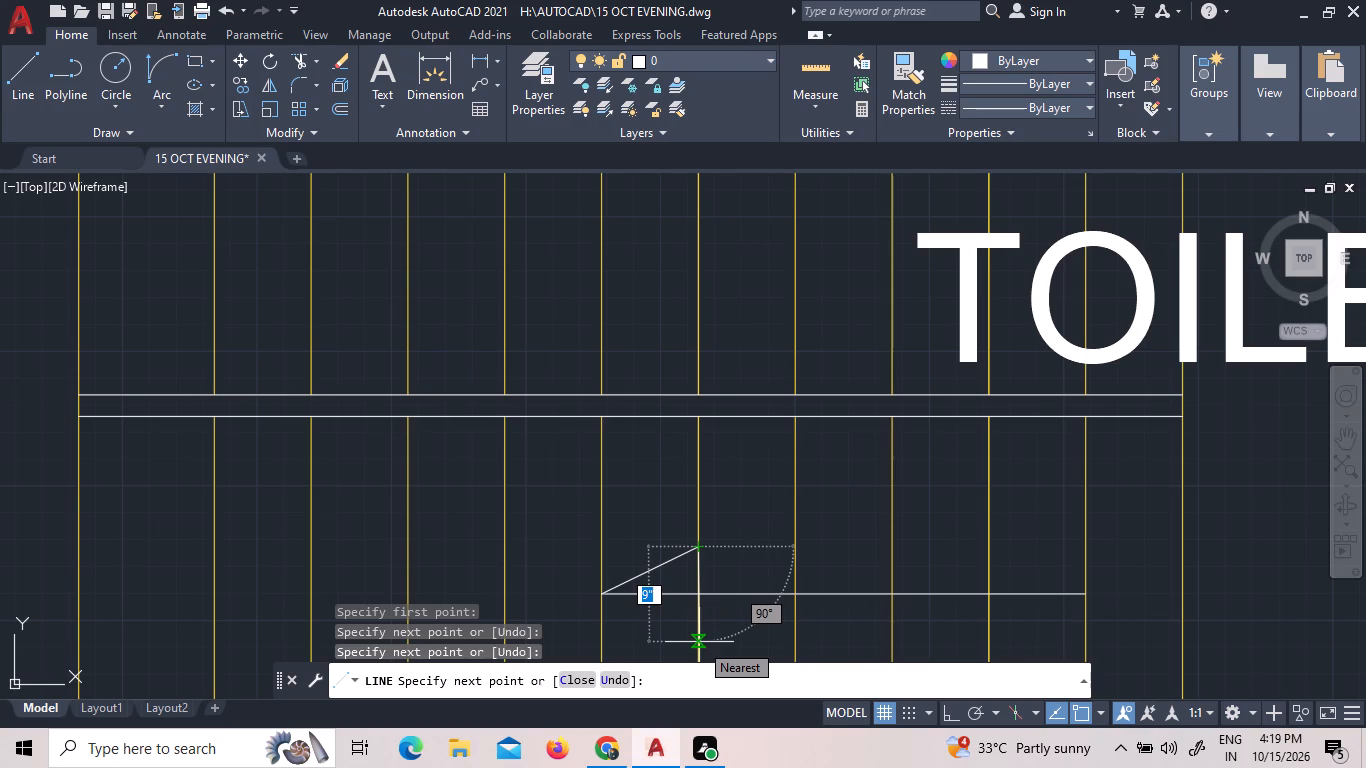
left_click(699, 642)
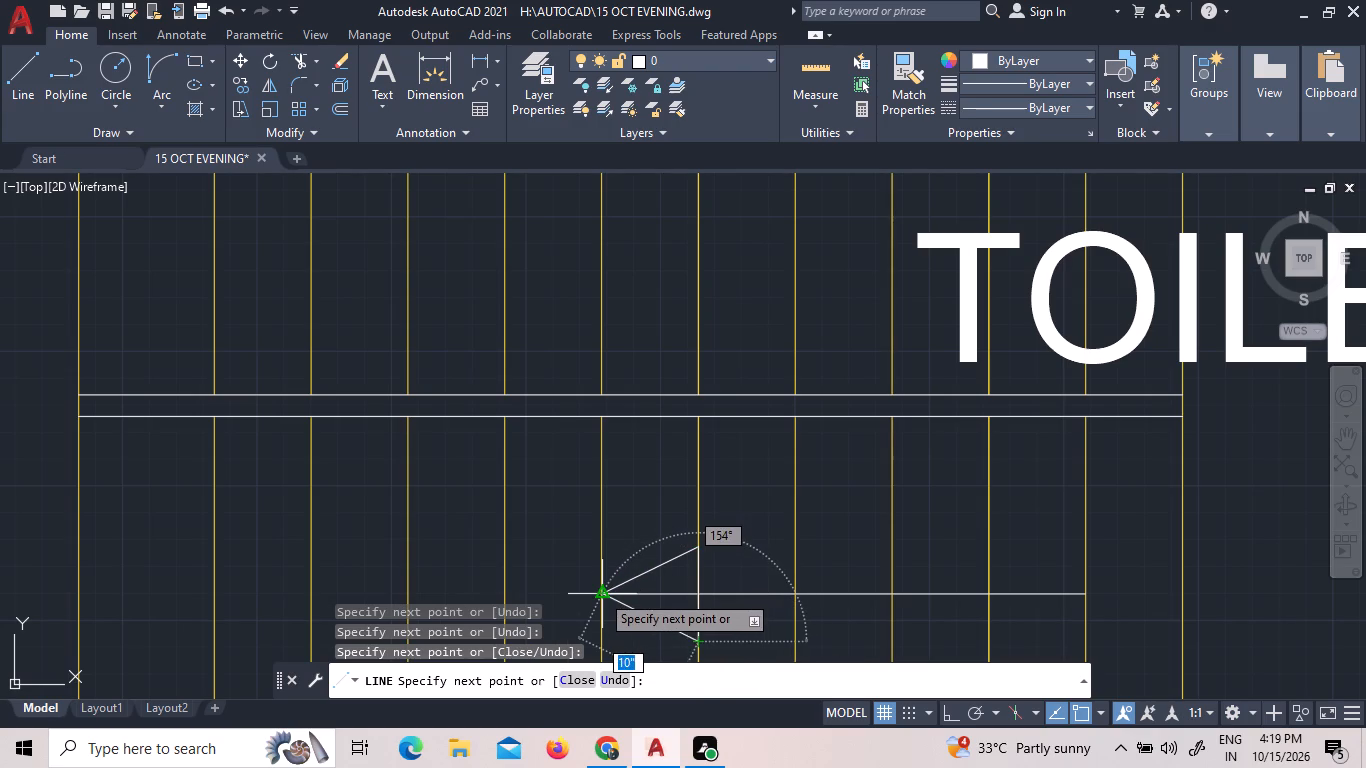
left_click(599, 593)
right_click(627, 519)
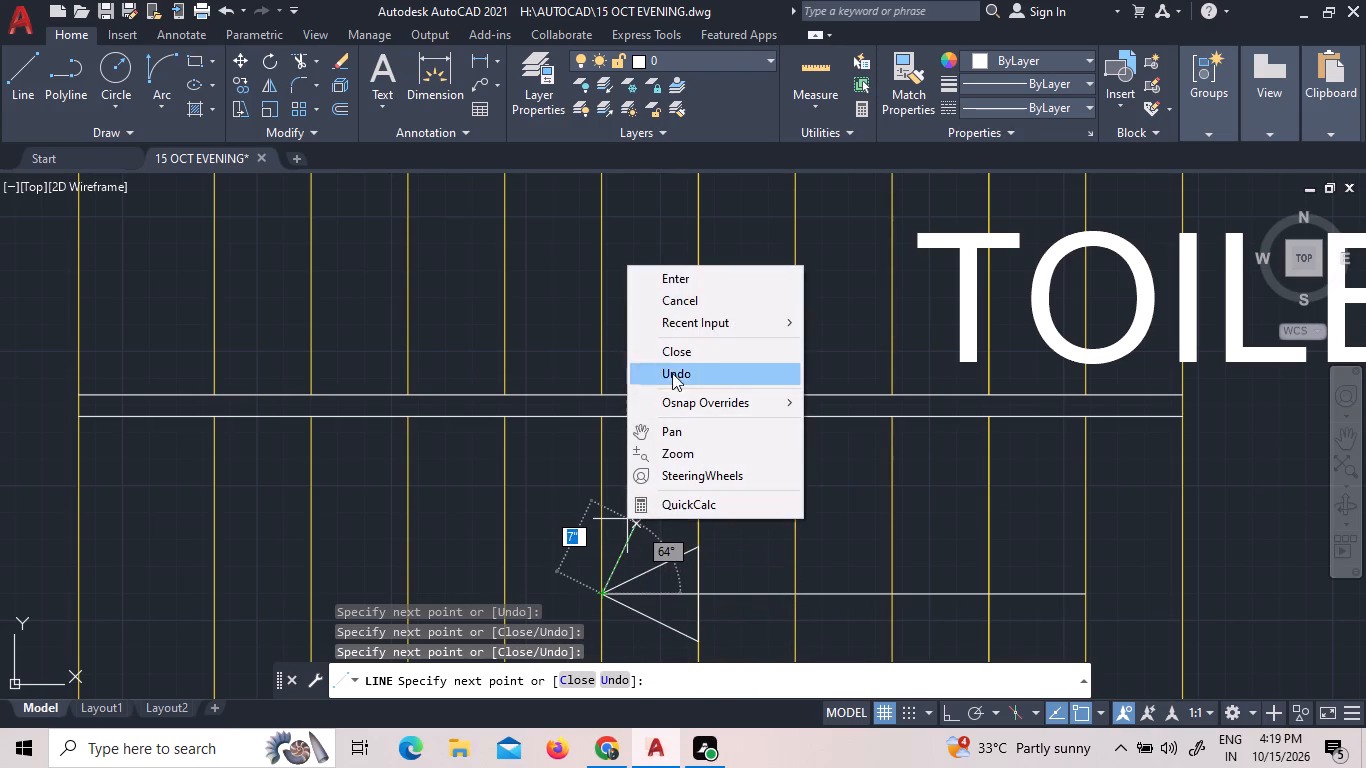
left_click(684, 278)
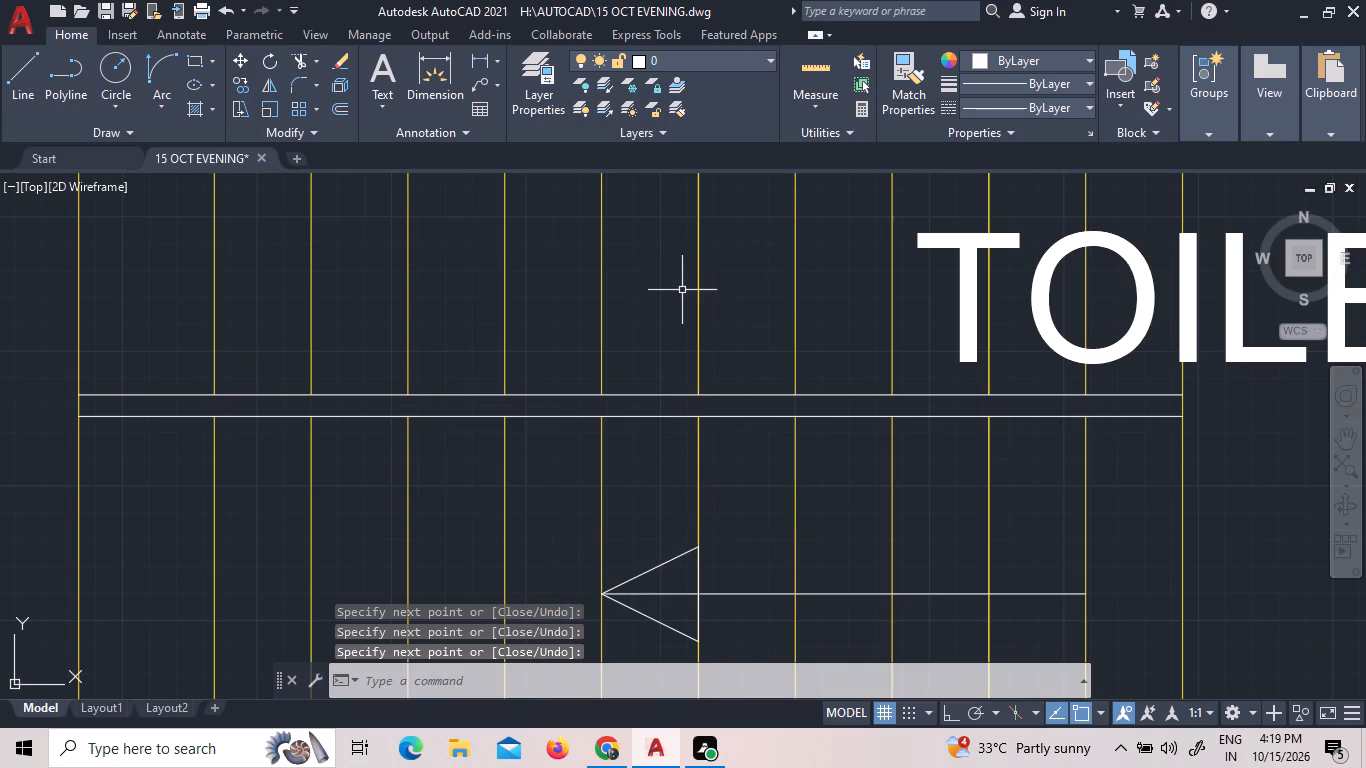
Add the number 1 directly after BEDROOM in the label of the uppermost bedroom, beside the store and puja rooms.
scroll(674, 314, "down", 3)
scroll(703, 400, "down", 2)
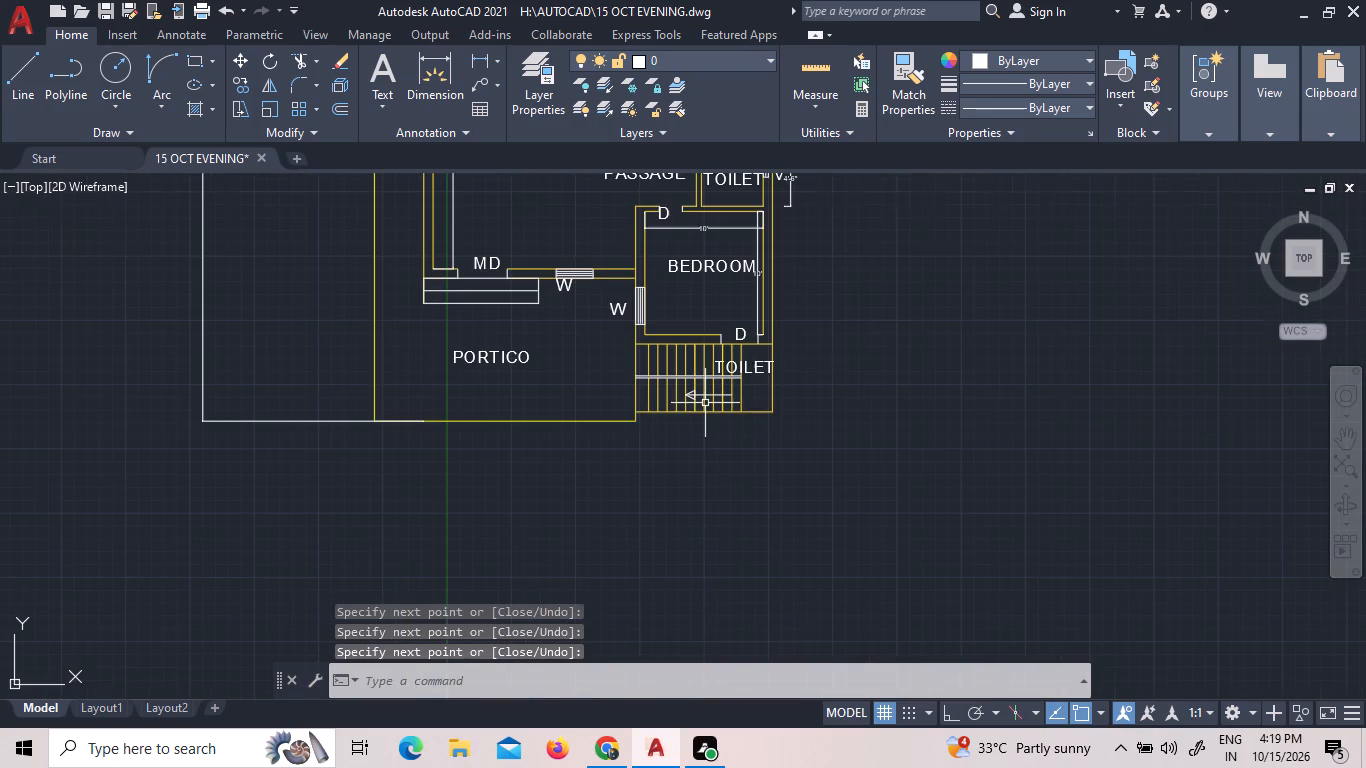
middle_click_drag(695, 349, 699, 497)
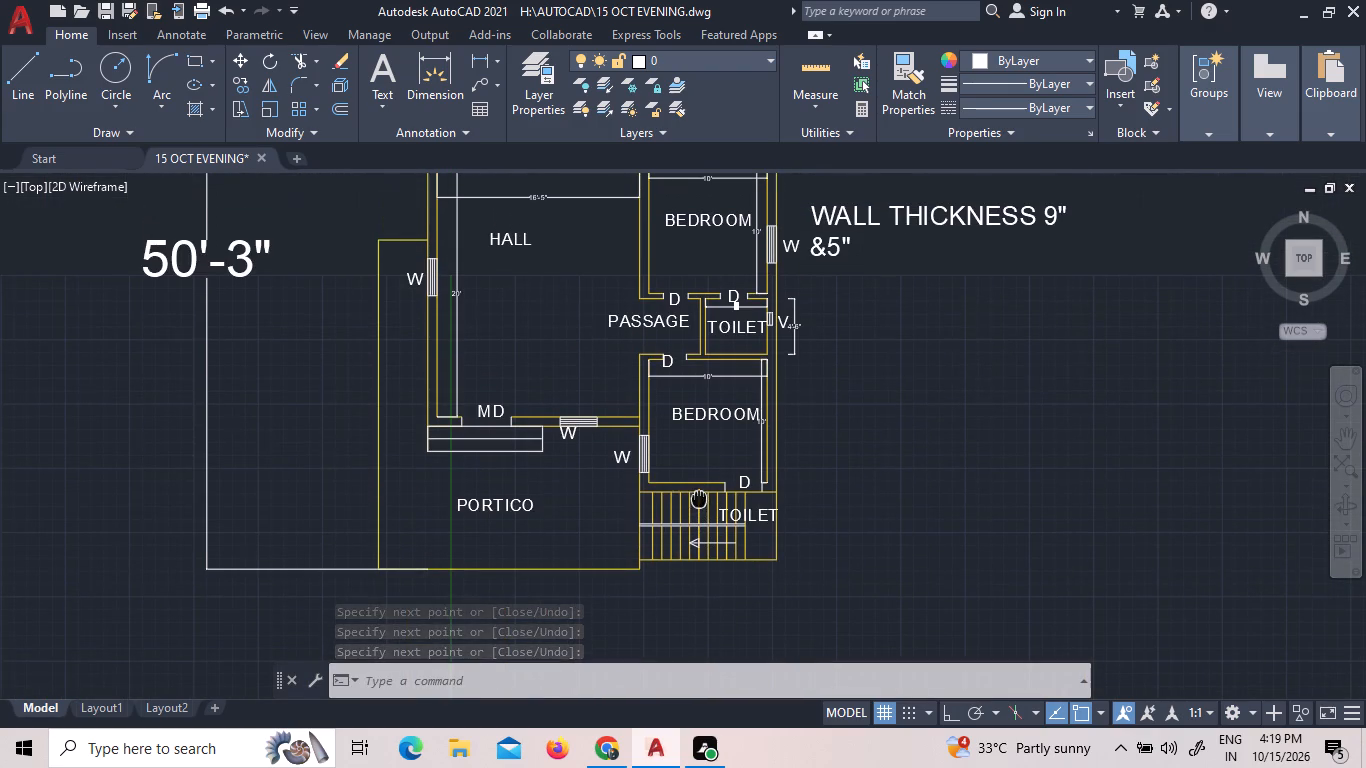
middle_click_drag(726, 405, 740, 504)
middle_click_drag(648, 339, 648, 341)
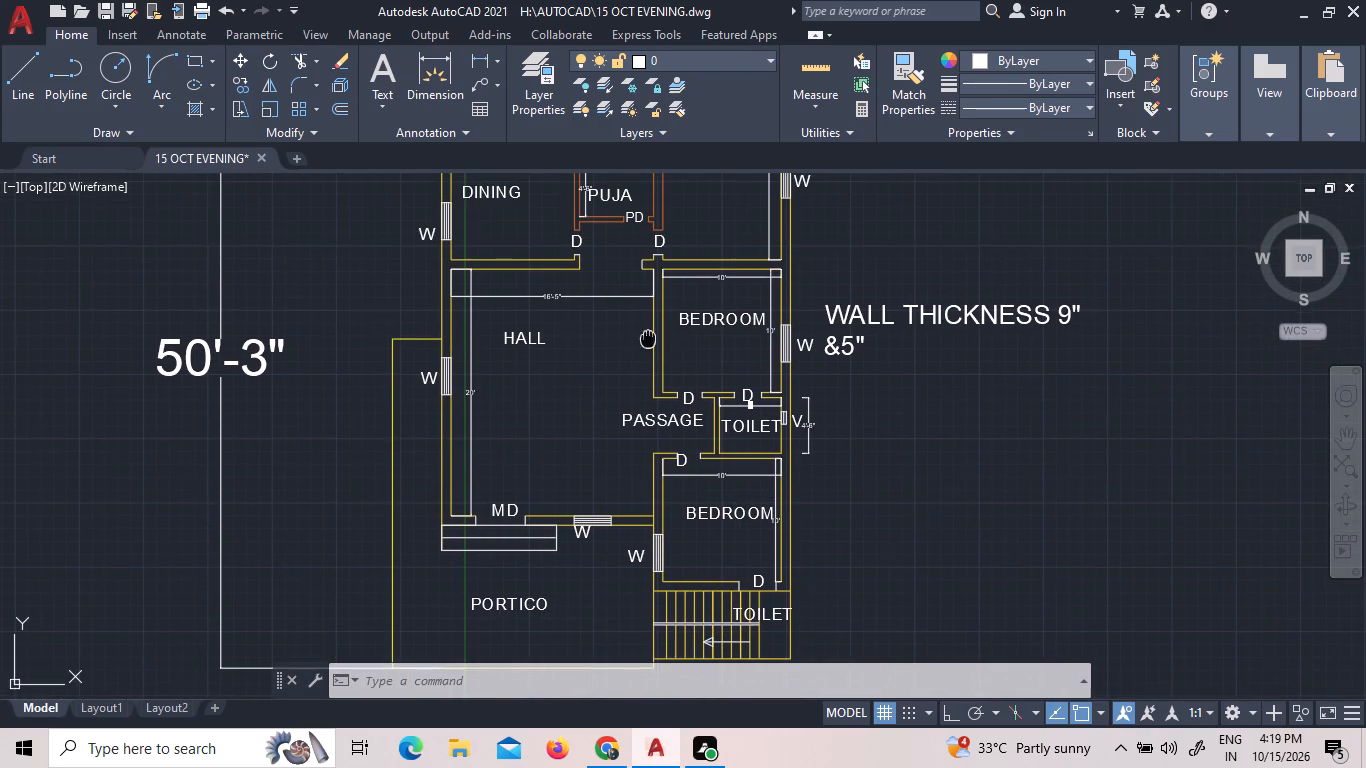
middle_click_drag(648, 341, 654, 480)
middle_click_drag(653, 354, 599, 497)
scroll(762, 385, "down", 1)
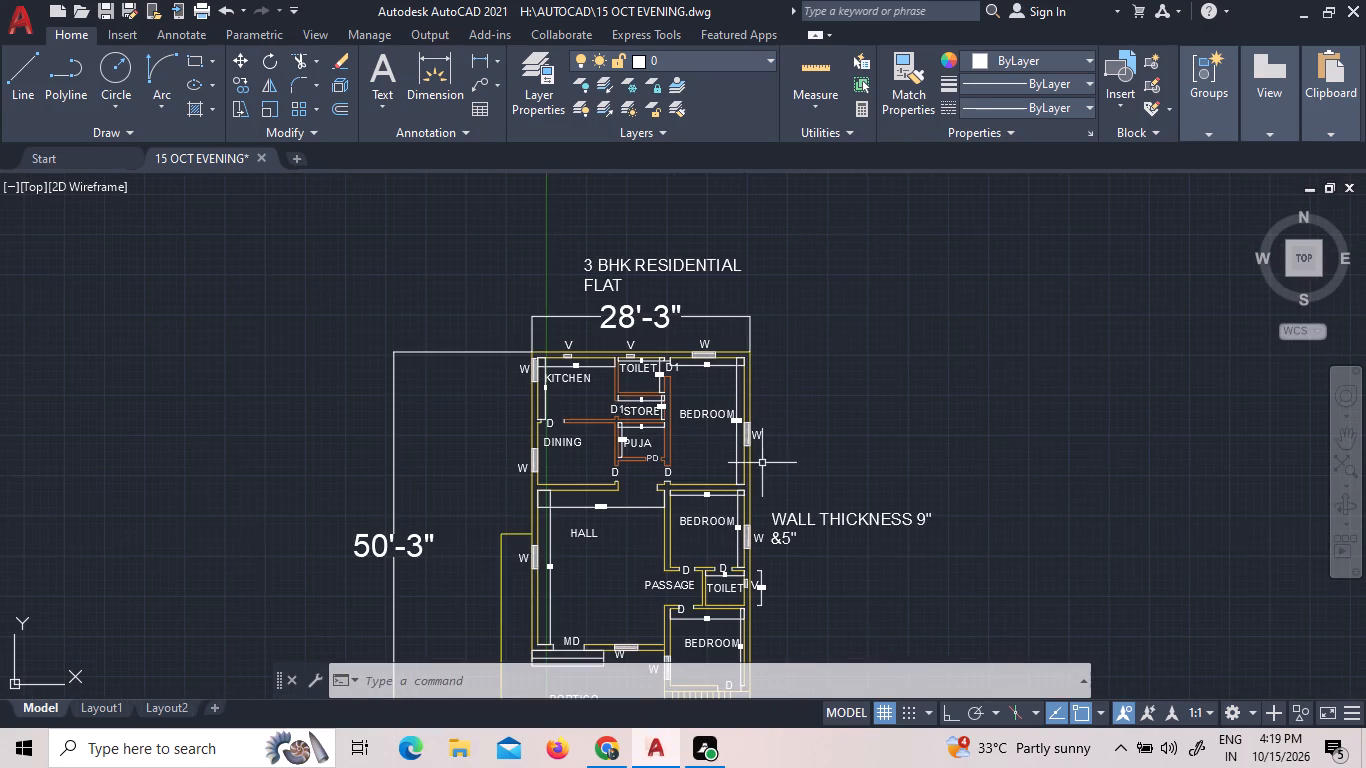
scroll(713, 529, "up", 3)
scroll(732, 480, "down", 3)
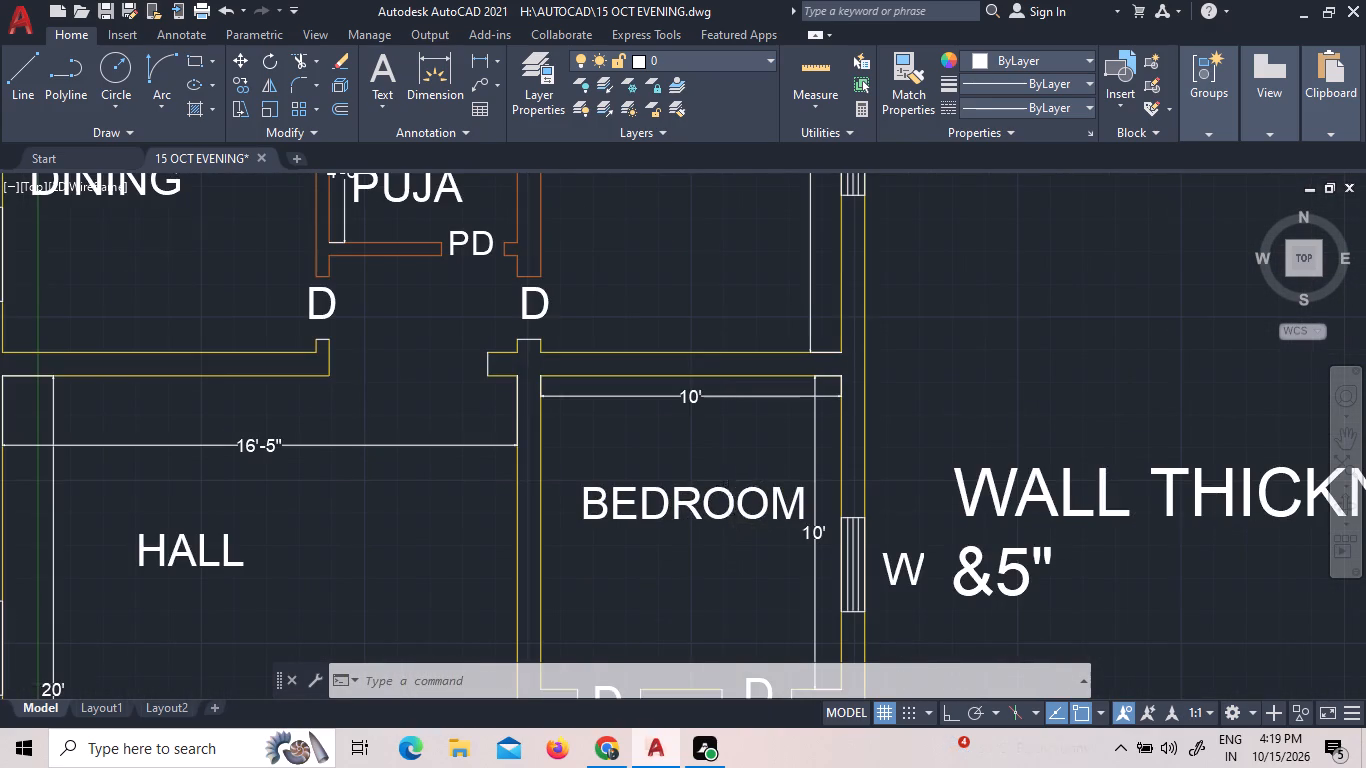
double_click(734, 313)
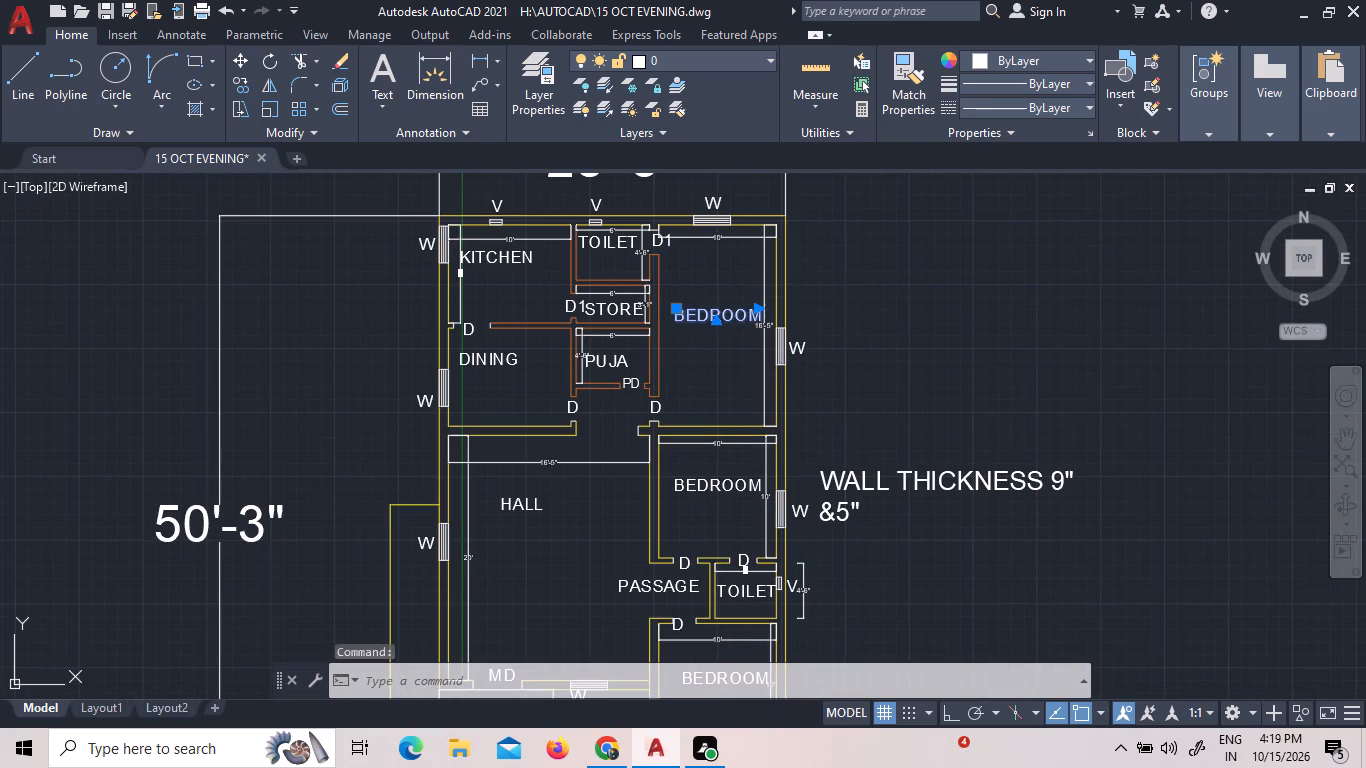
left_click(734, 313)
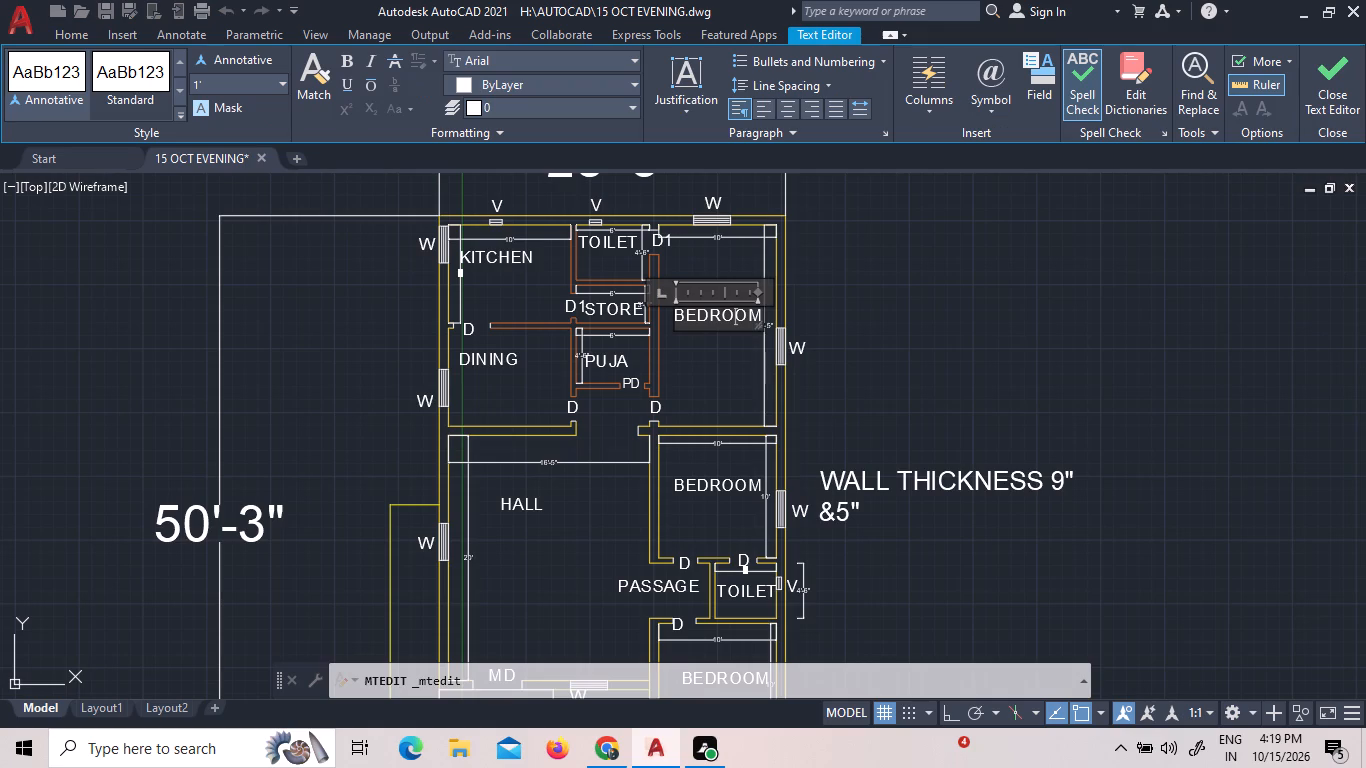
left_click(758, 314)
key("1")
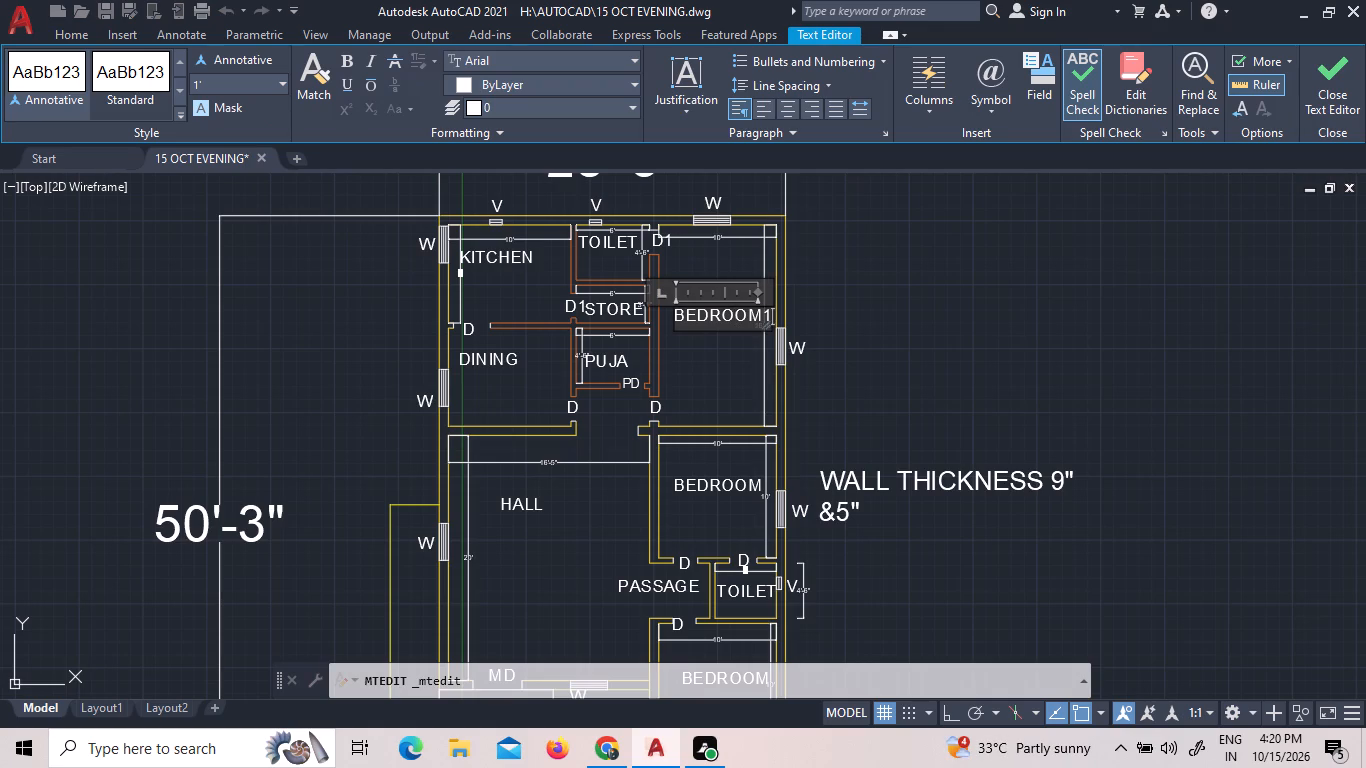
left_click(727, 476)
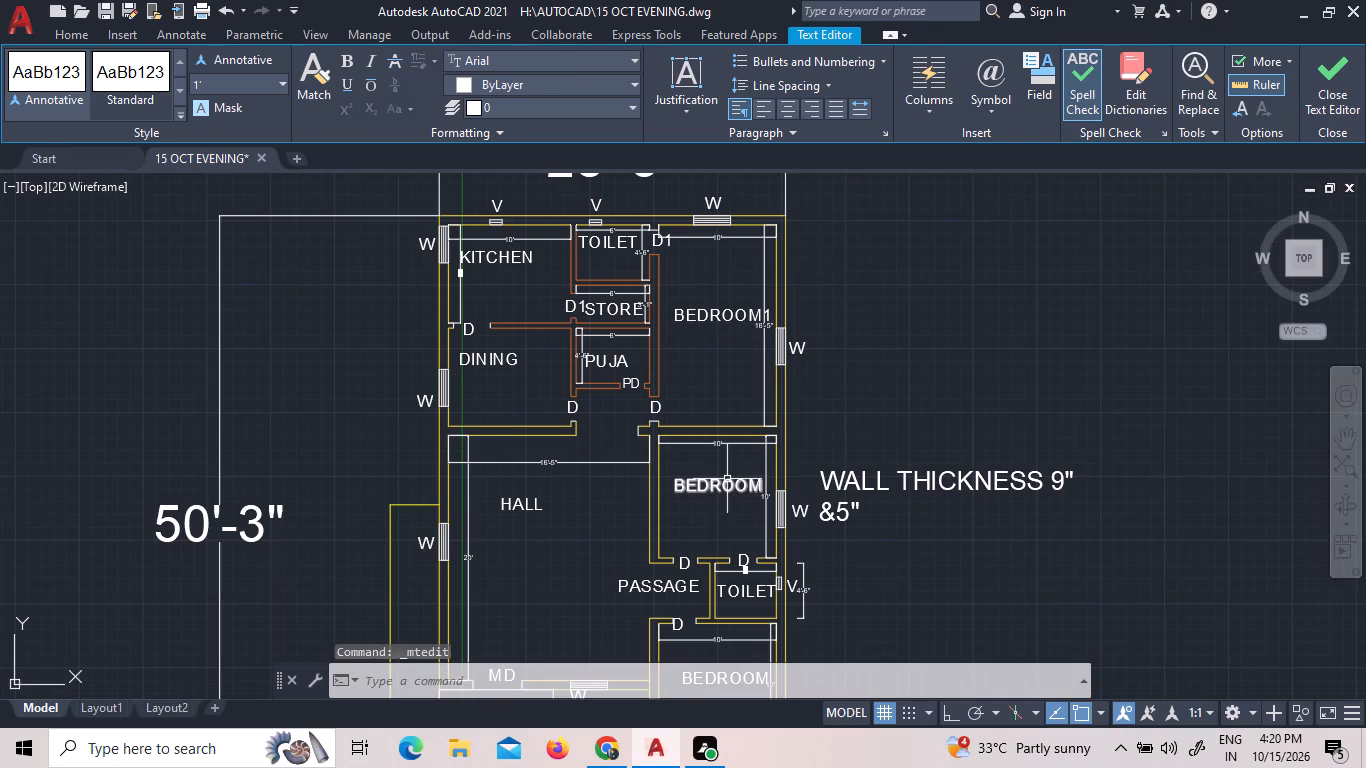
Add the number 2 on a second line of the middle bedroom's label, below the word BEDROOM.
double_click(760, 484)
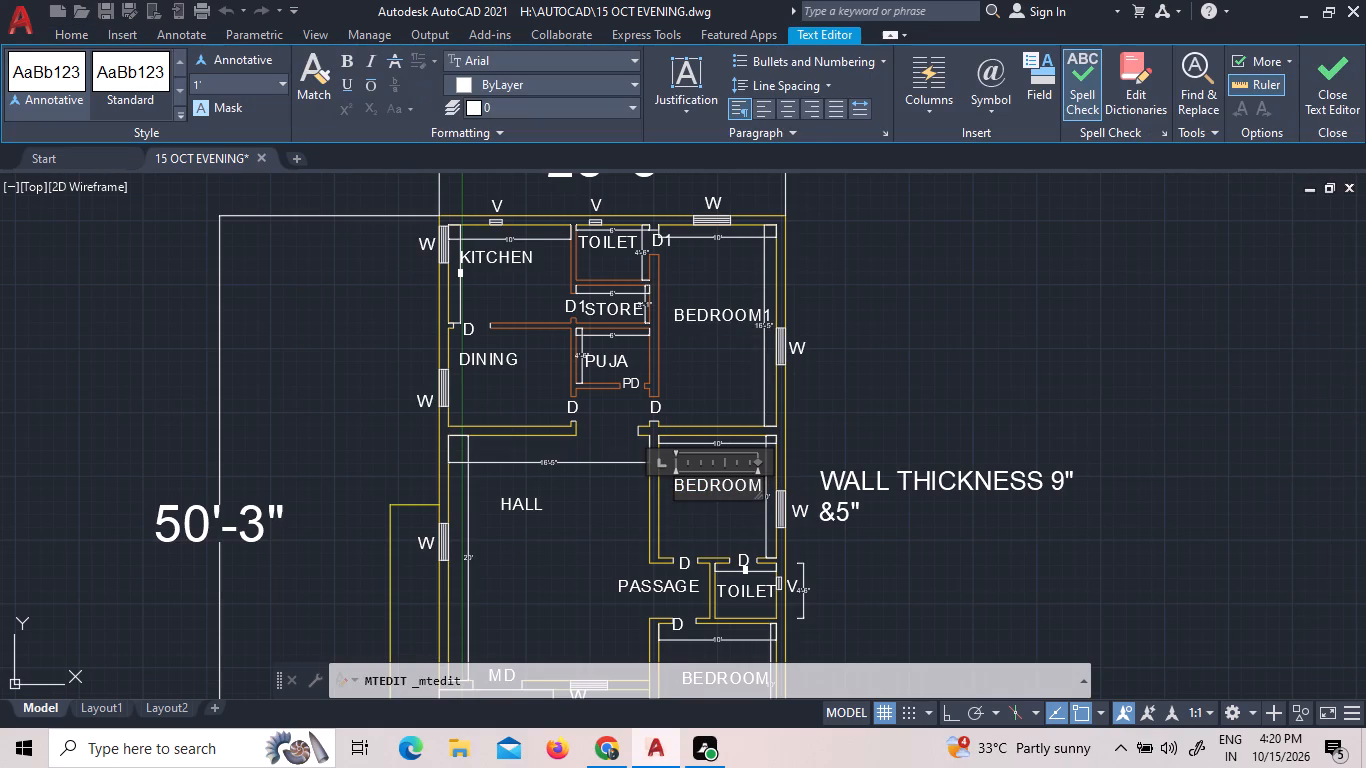
key("2")
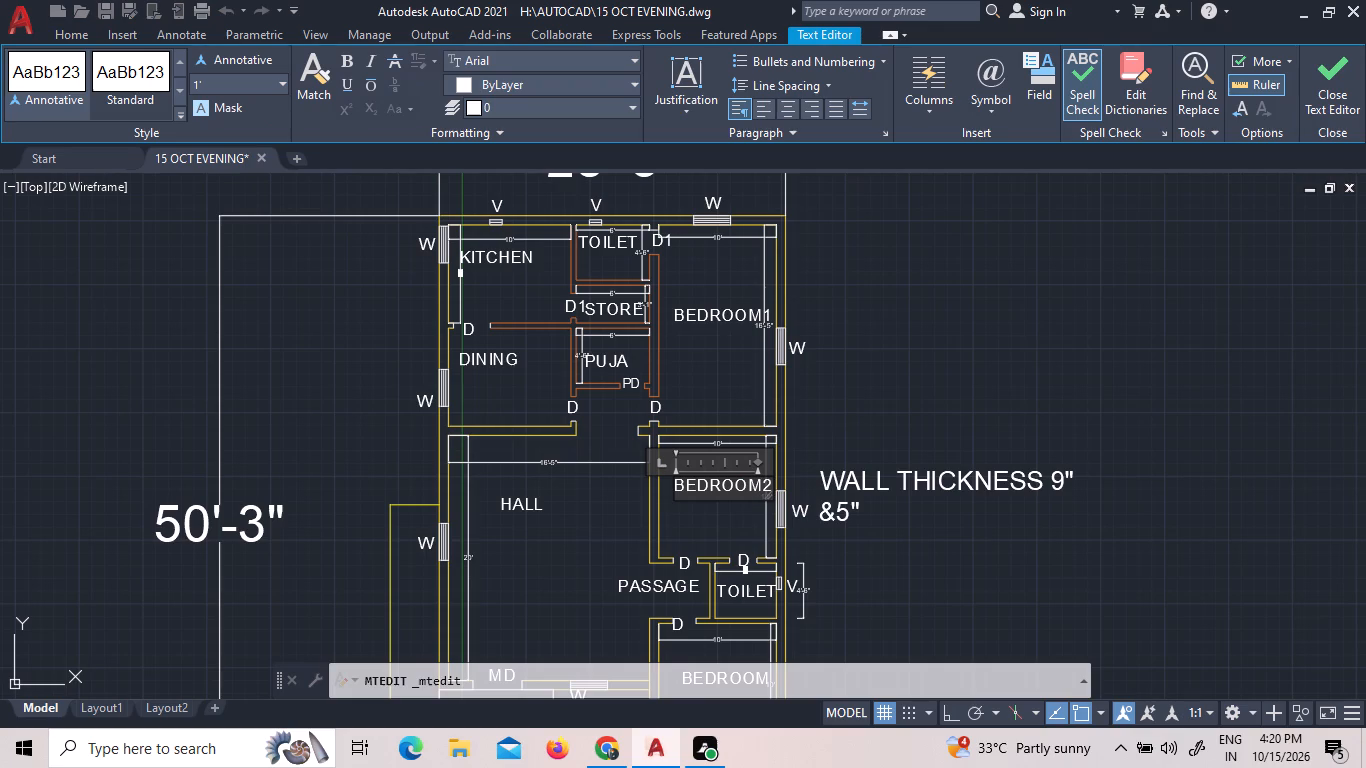
key("BackSpace")
key("Return")
key("2")
Break the BEDROOM1 label of the uppermost bedroom so that the 1 sits on a second line.
triple_click(720, 310)
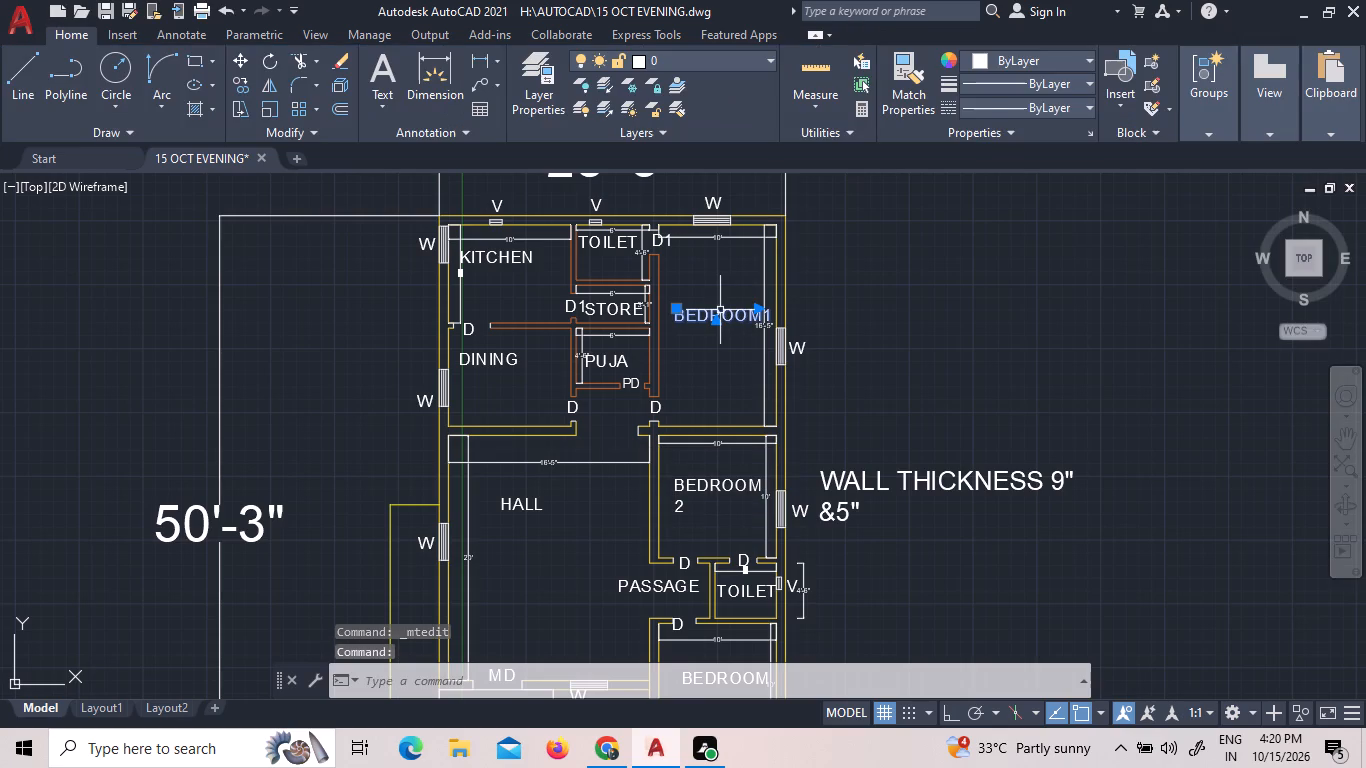
double_click(720, 310)
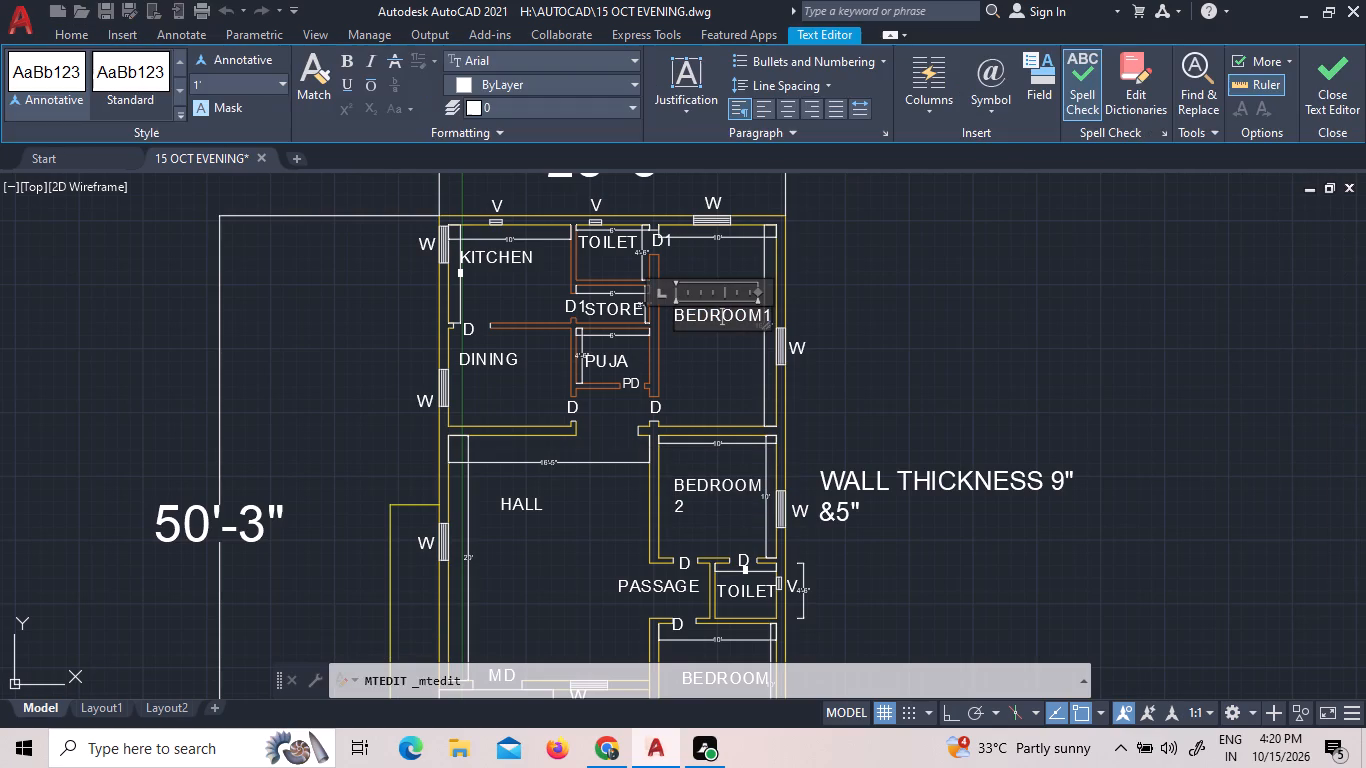
left_click(763, 313)
key("Return")
left_click(707, 375)
Add the number 3 on a second line of the label of the lowest bedroom, just above the staircase.
scroll(706, 355, "down", 3)
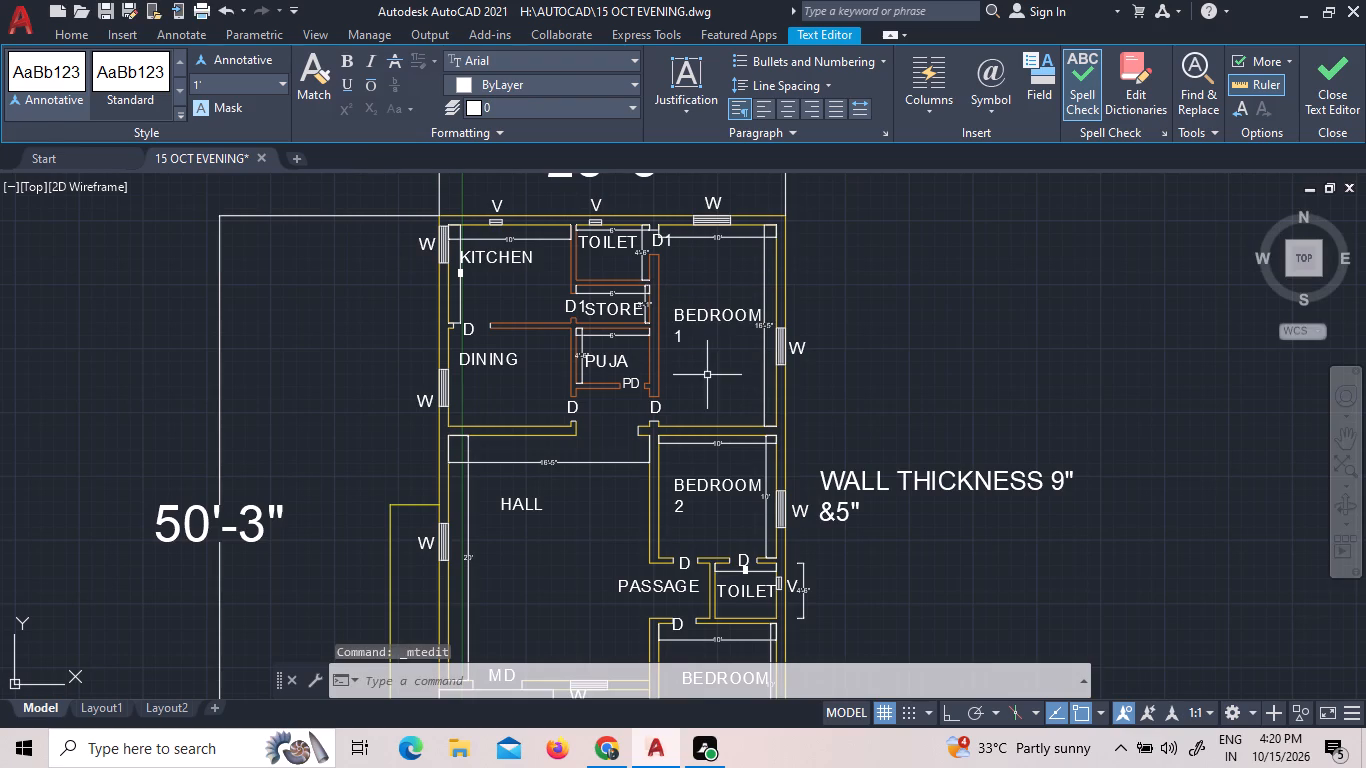
scroll(723, 495, "up", 5)
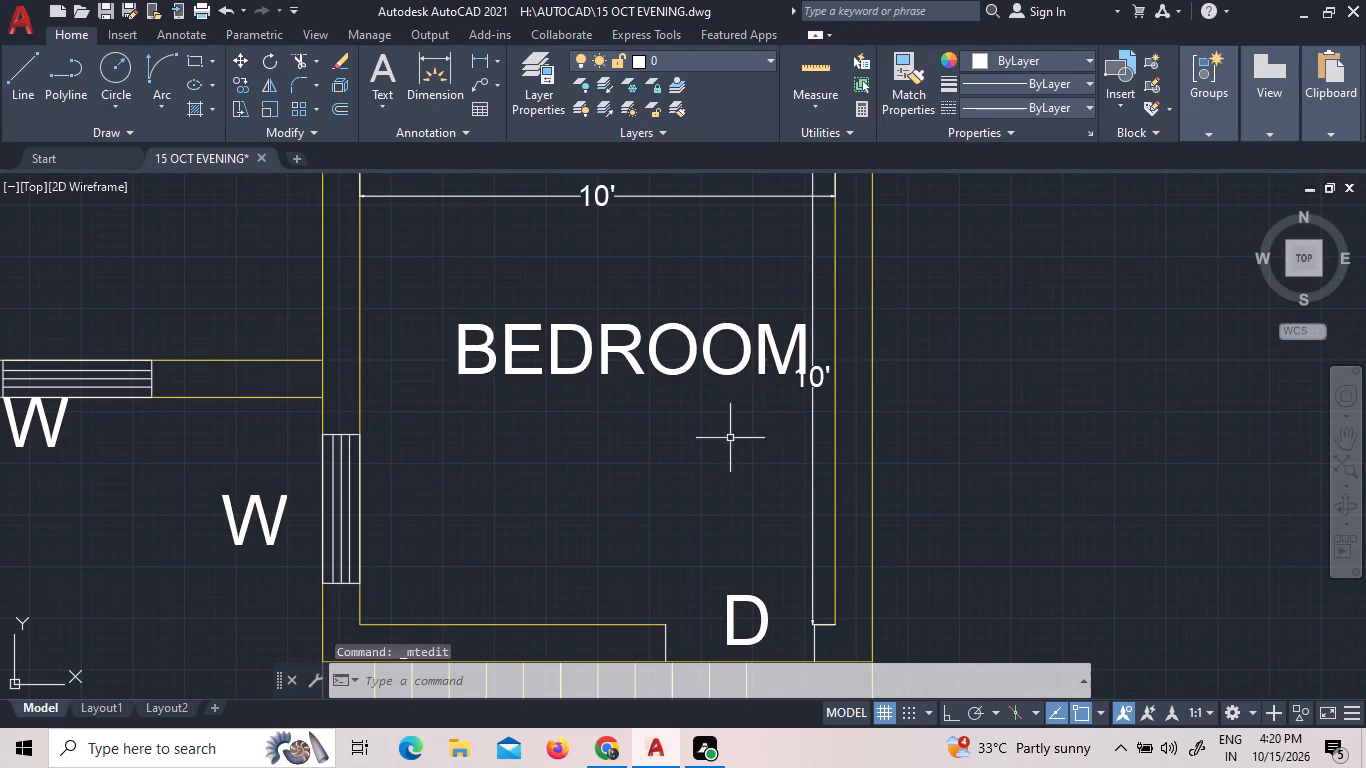
double_click(720, 358)
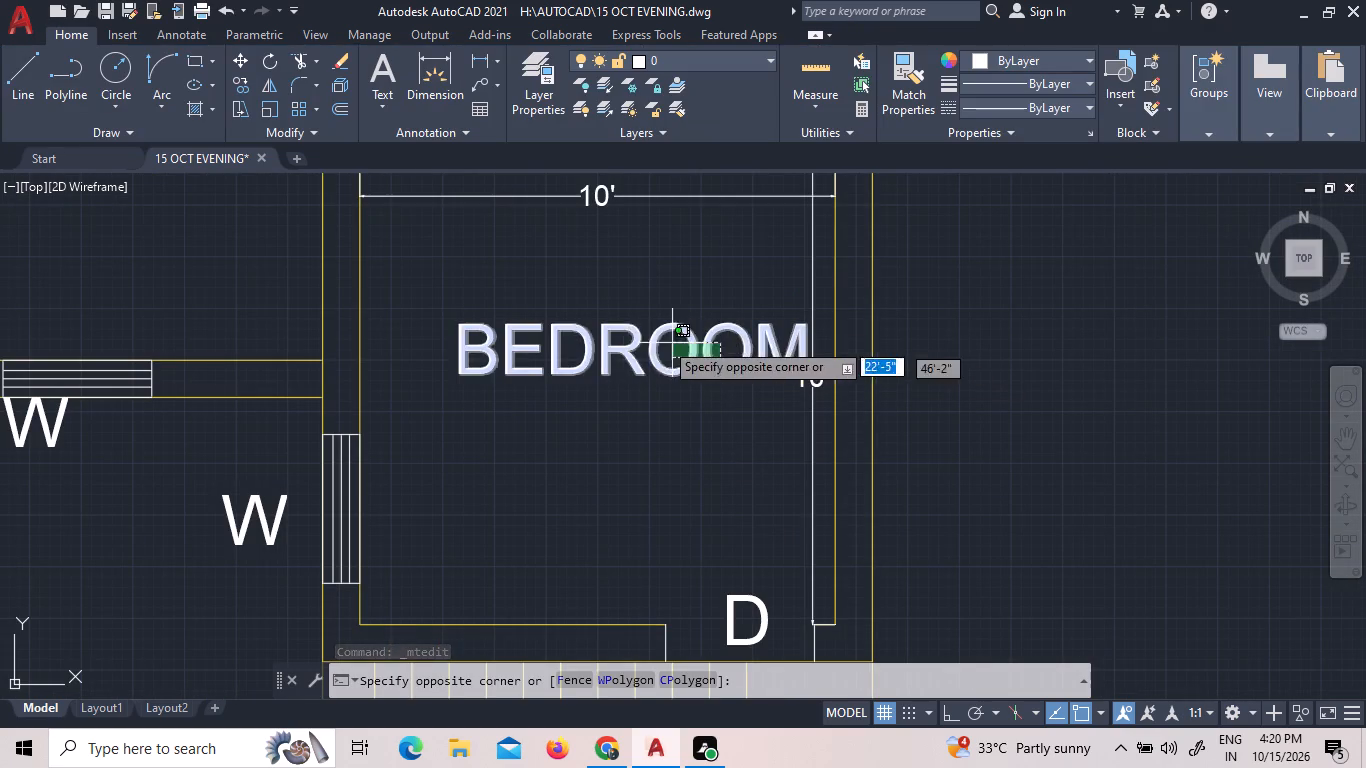
triple_click(624, 332)
left_click(624, 332)
triple_click(624, 332)
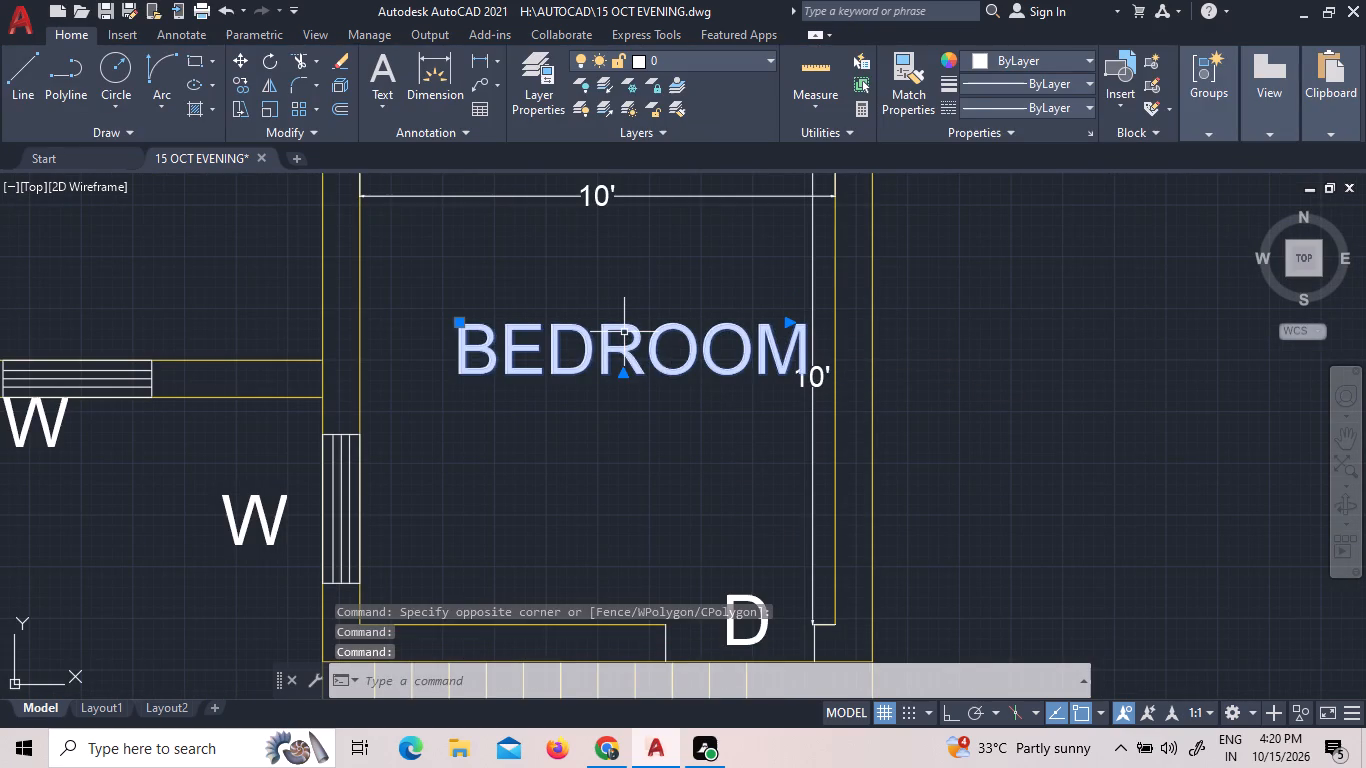
left_click(624, 332)
left_click(624, 332)
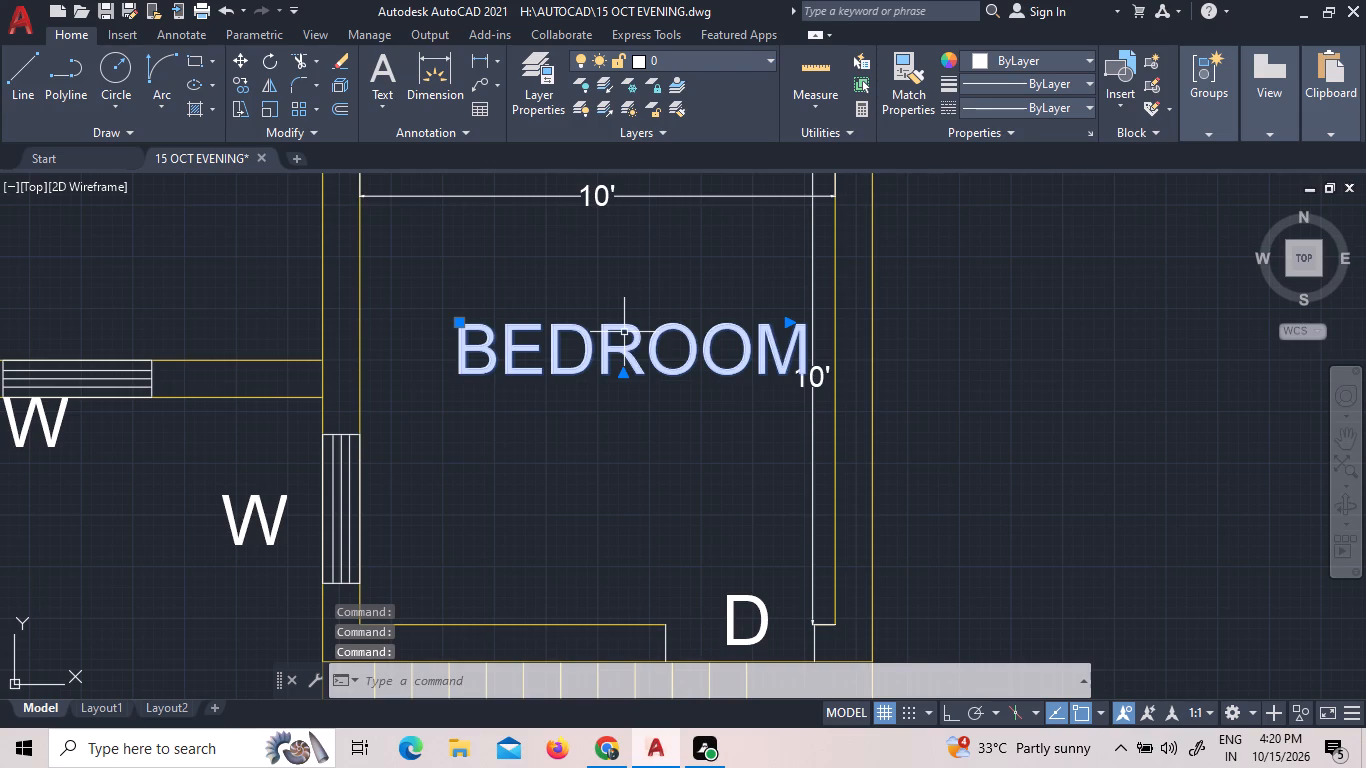
triple_click(585, 352)
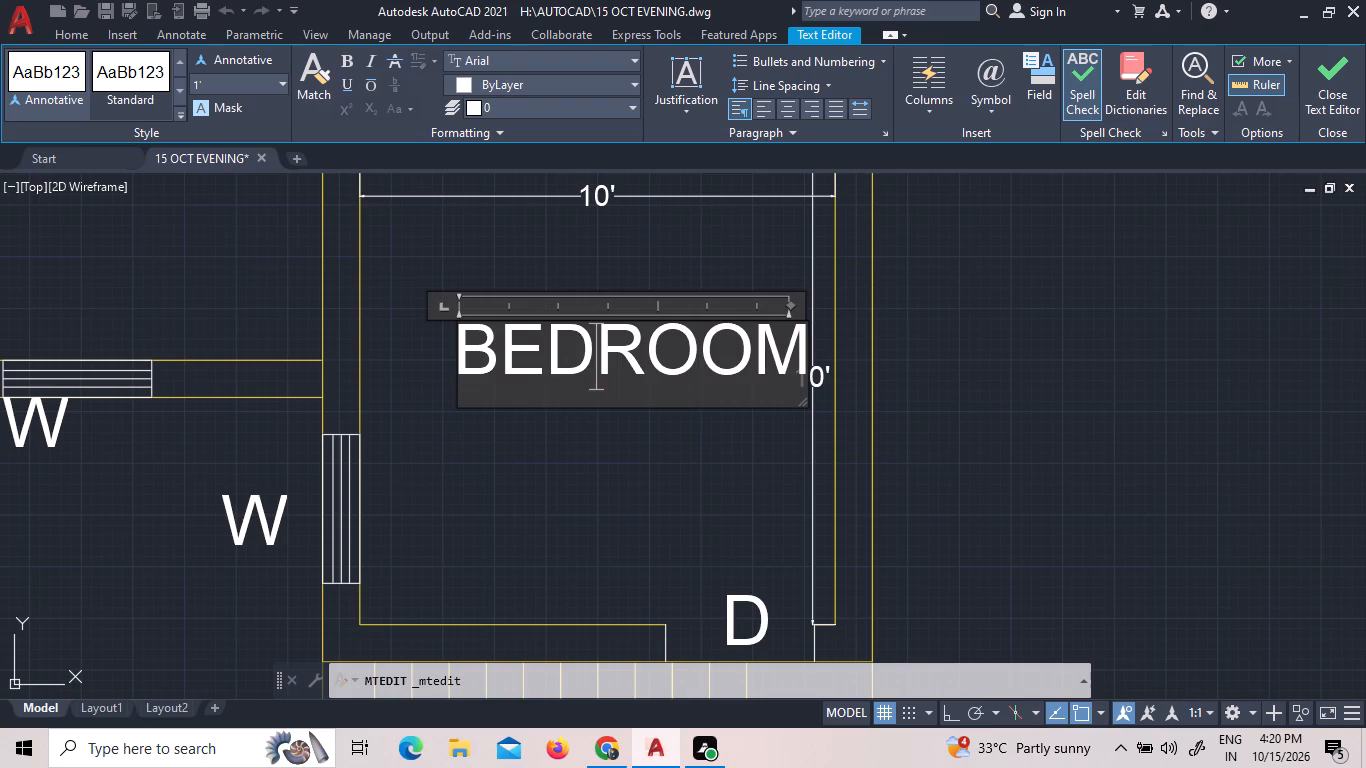
left_click(799, 380)
key("Return")
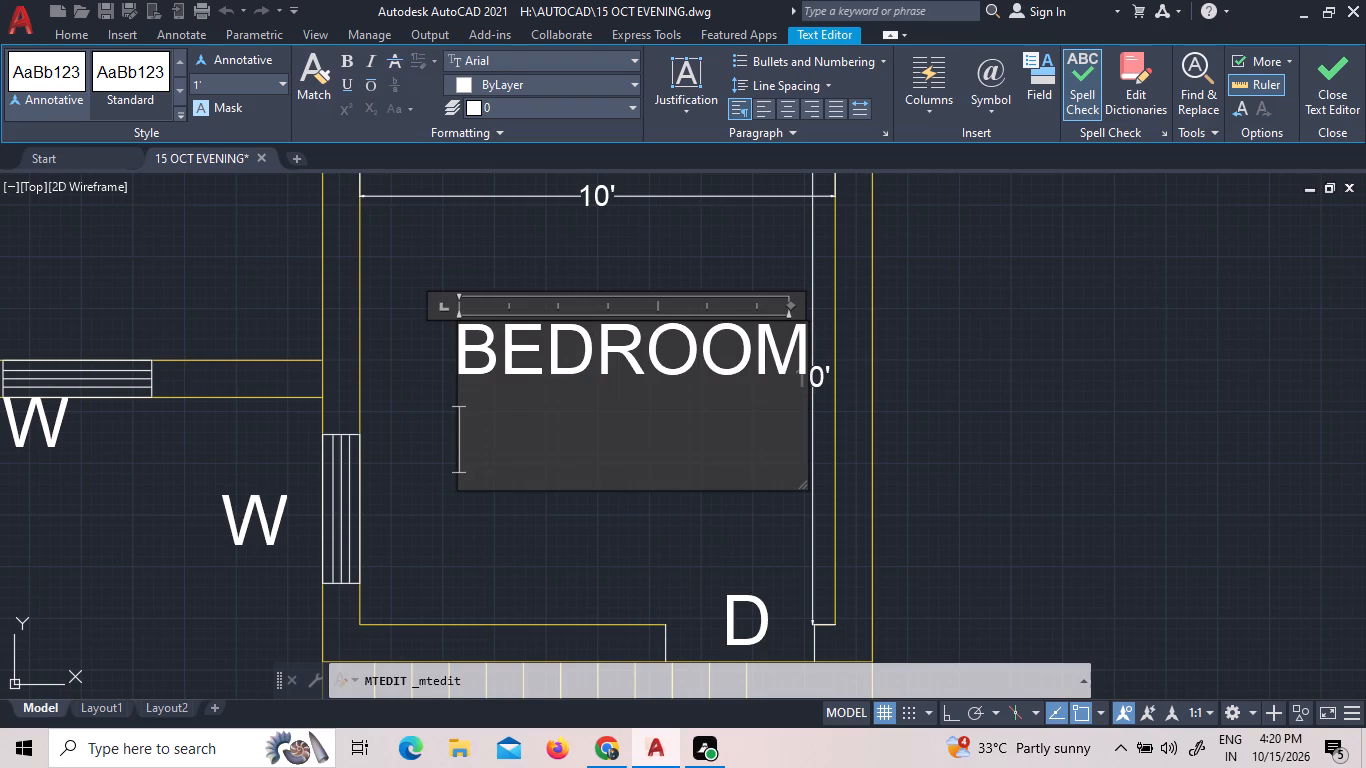
key("3")
left_click(689, 513)
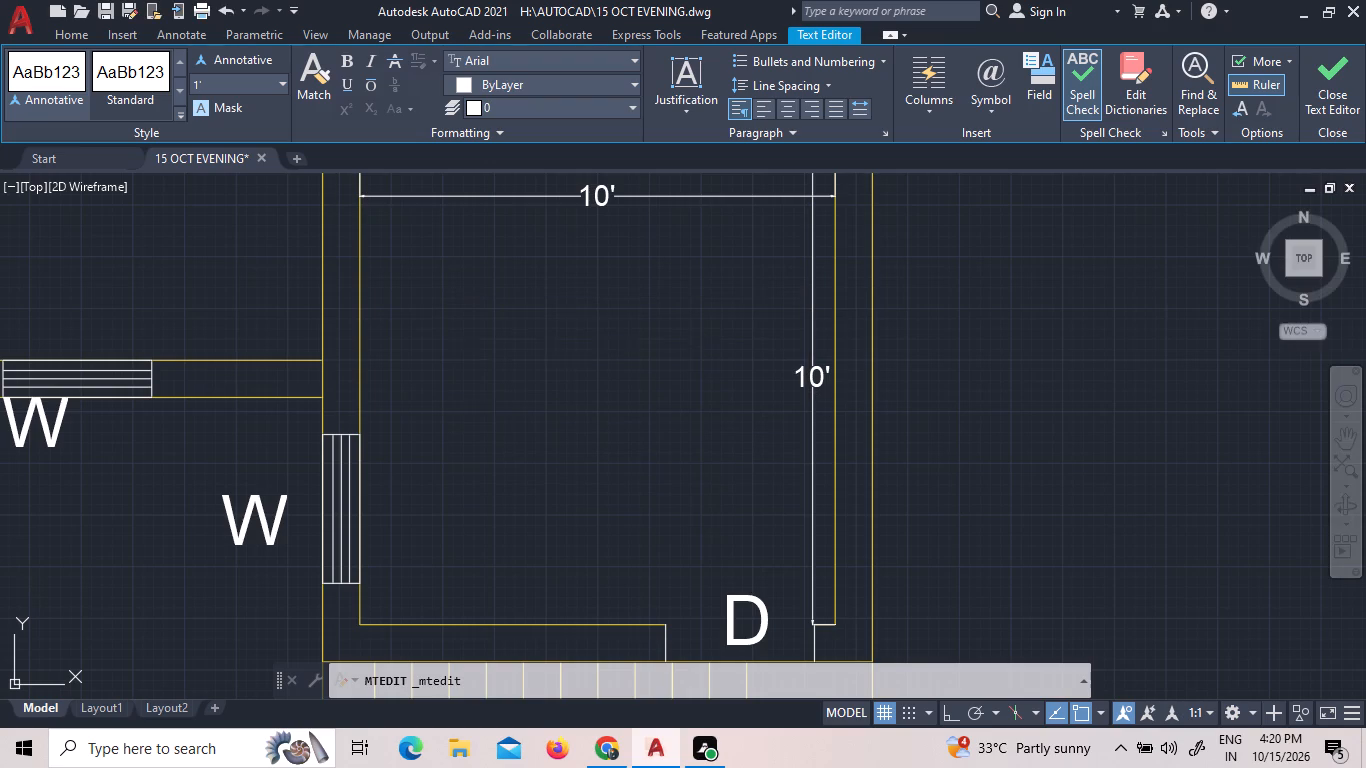
scroll(675, 407, "down", 3)
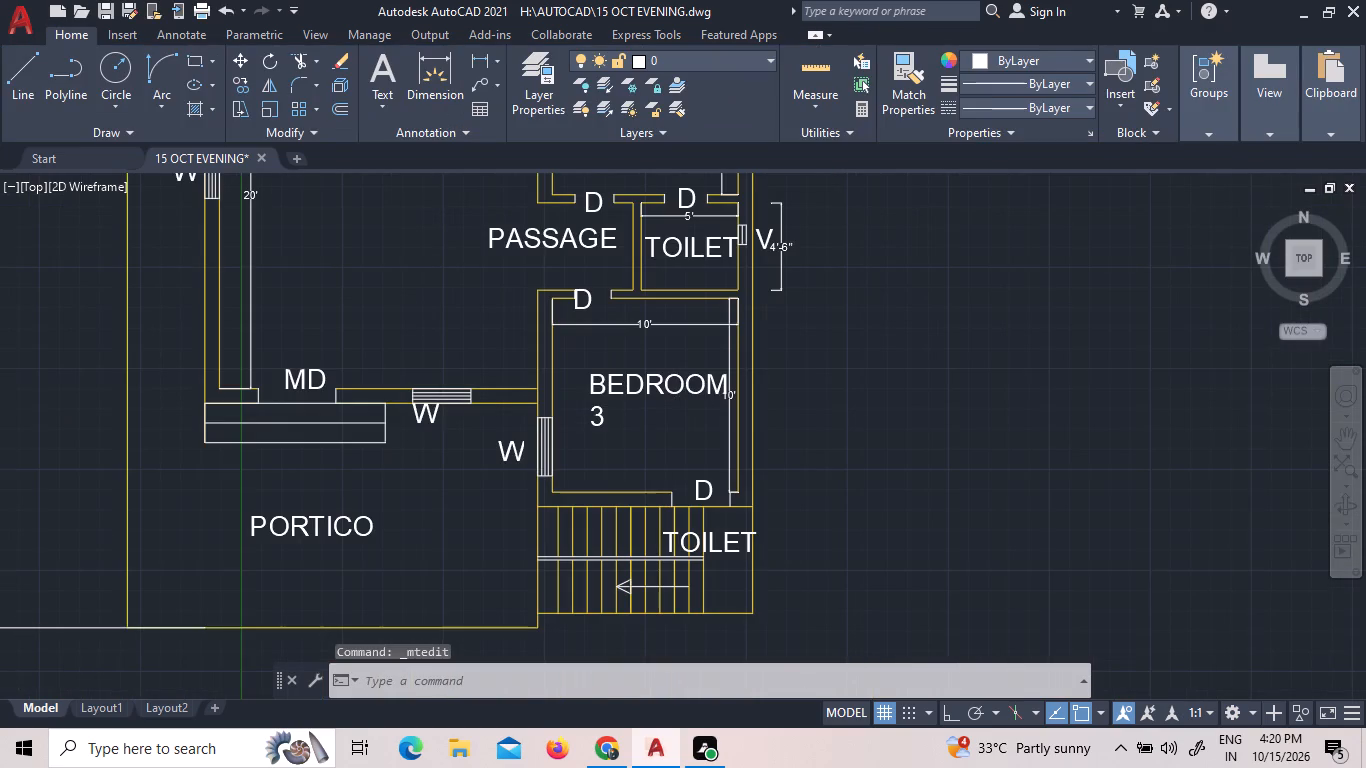
Move the store room's vertical 3'-1" dimension about 4" horizontally towards BEDROOM 1, onto the store's wall line.
scroll(710, 341, "down", 2)
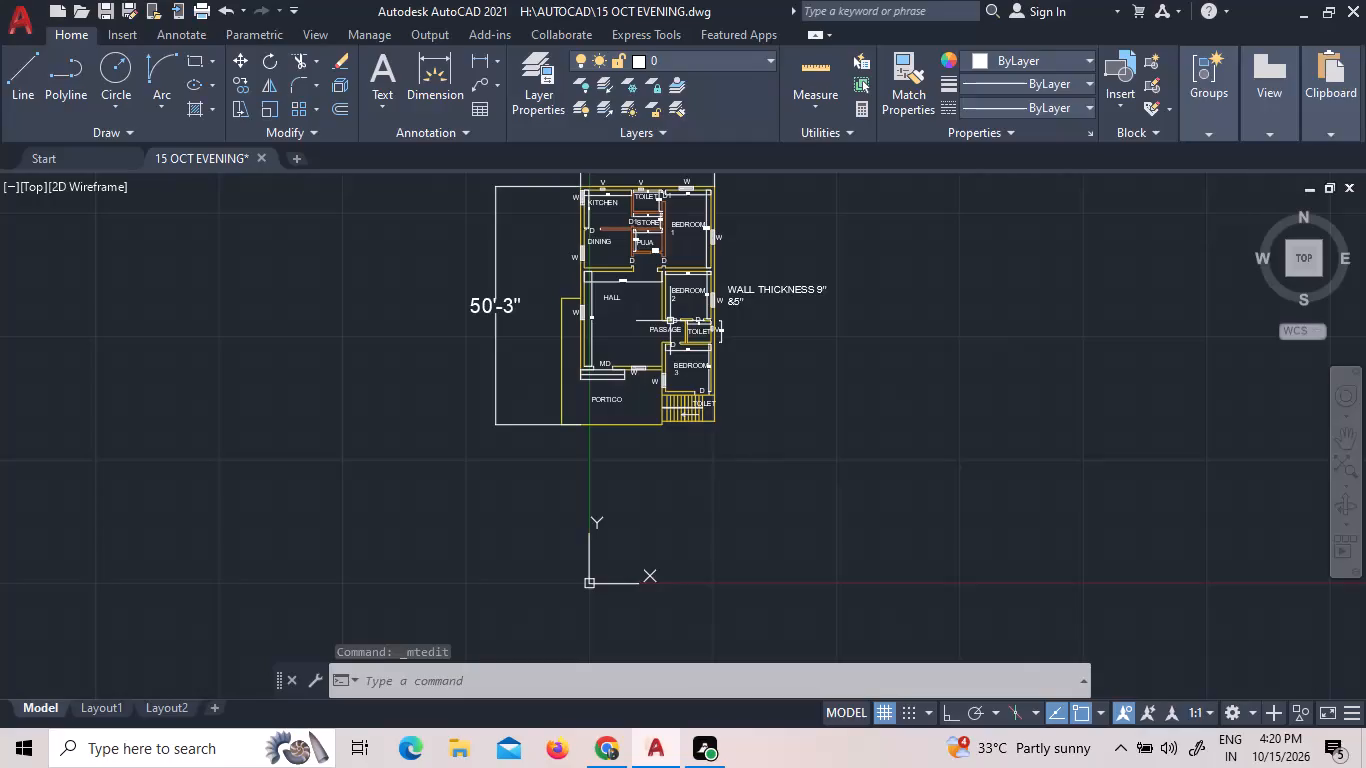
scroll(608, 275, "up", 1)
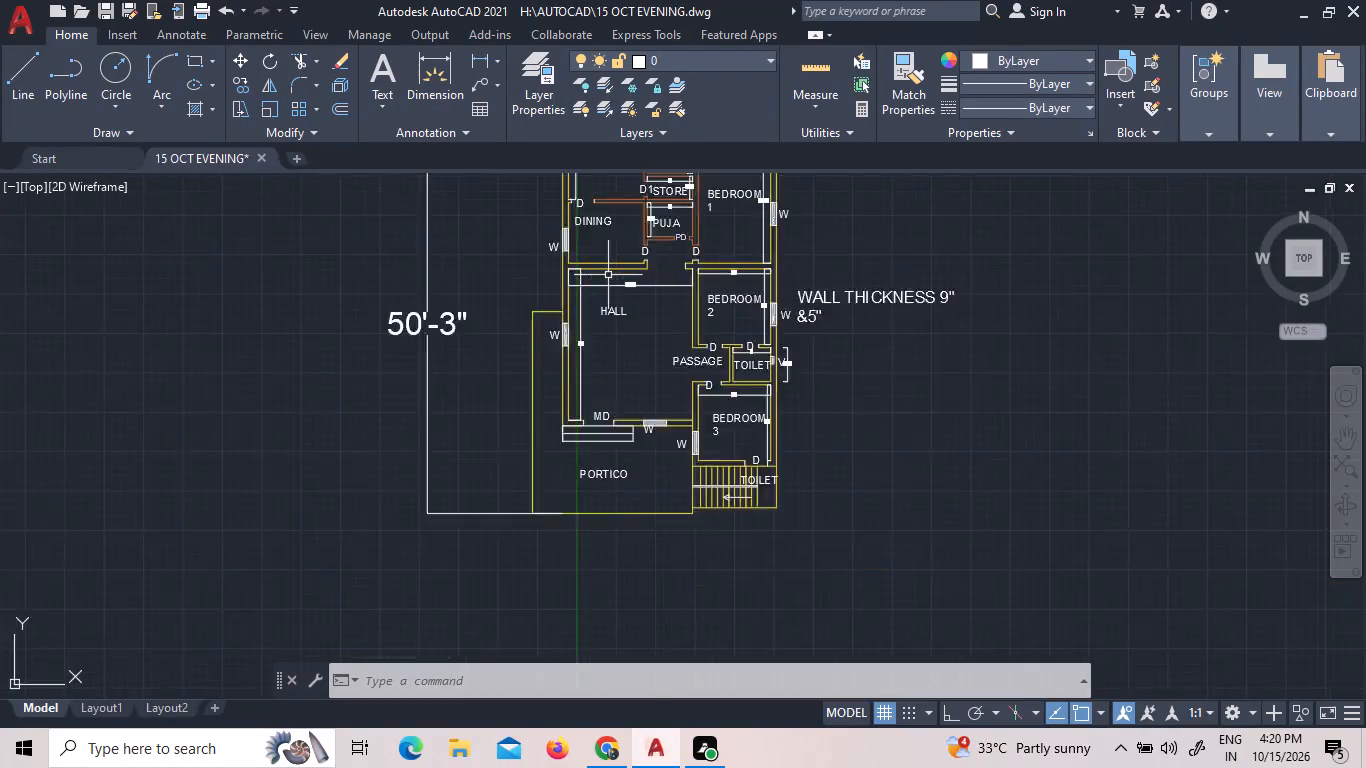
scroll(608, 275, "up", 3)
middle_click_drag(606, 313, 561, 498)
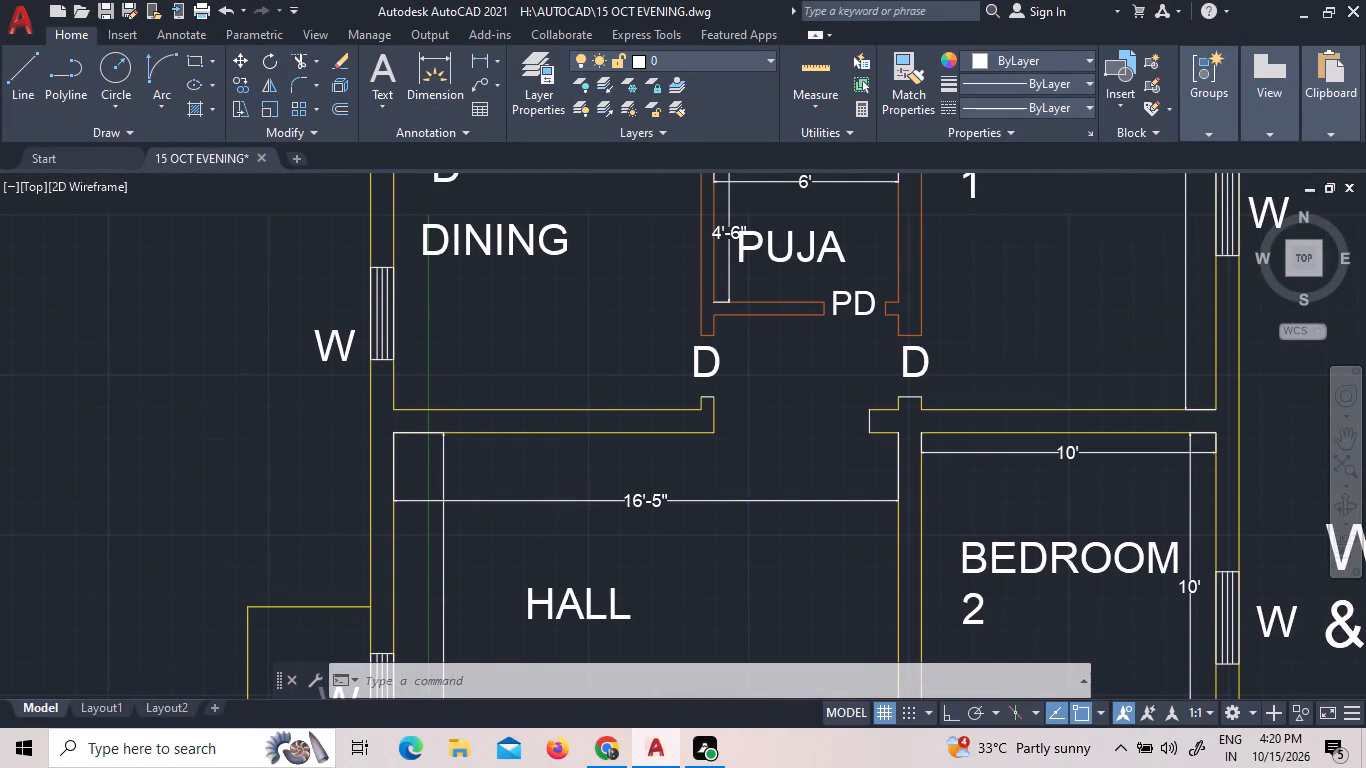
scroll(603, 384, "down", 1)
scroll(671, 278, "up", 2)
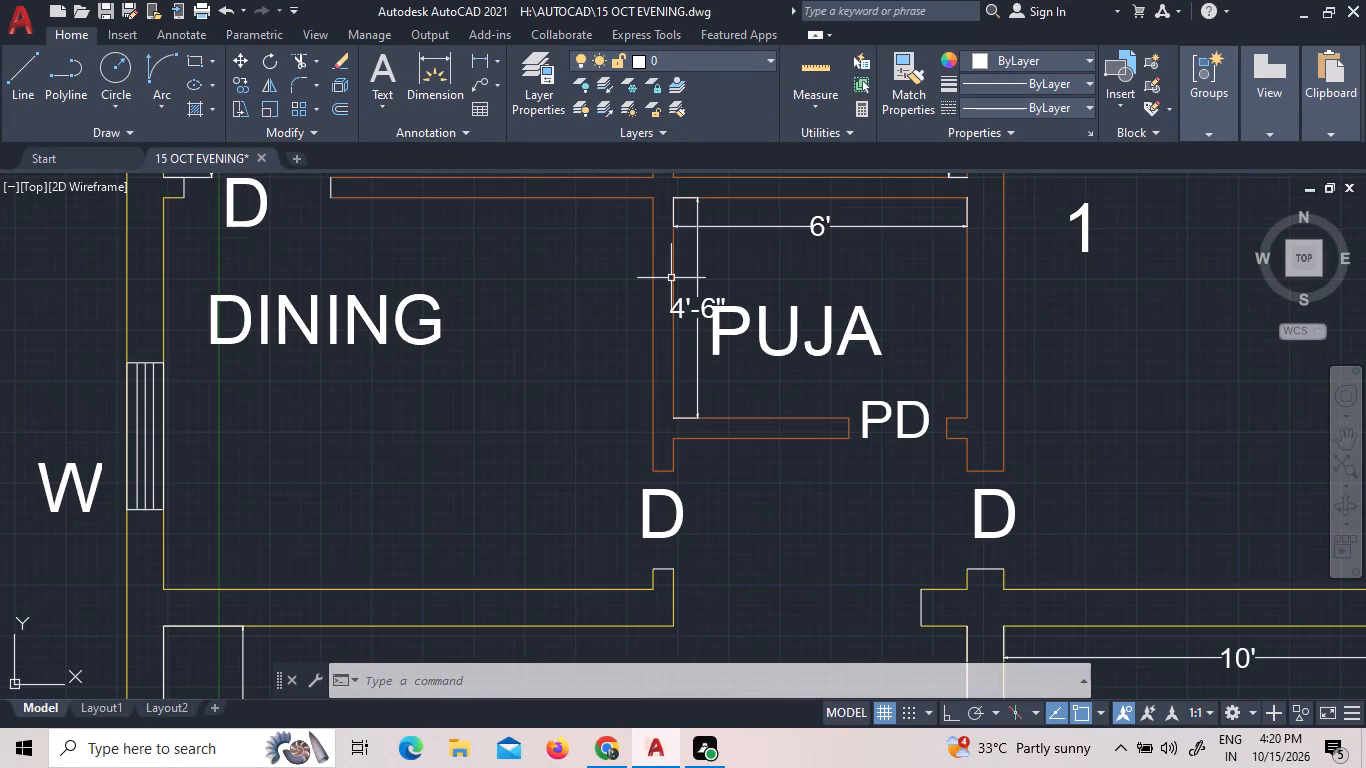
scroll(598, 294, "down", 3)
scroll(680, 238, "up", 3)
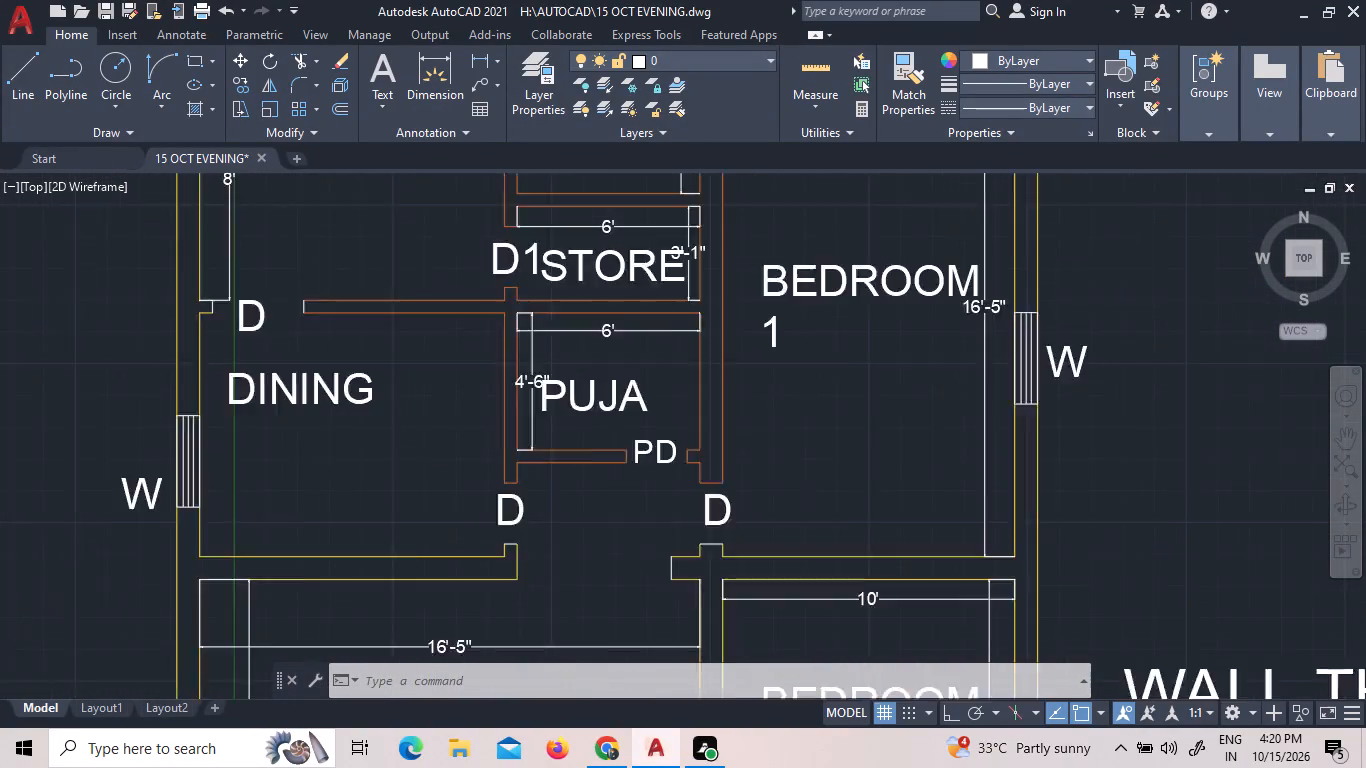
scroll(677, 259, "up", 3)
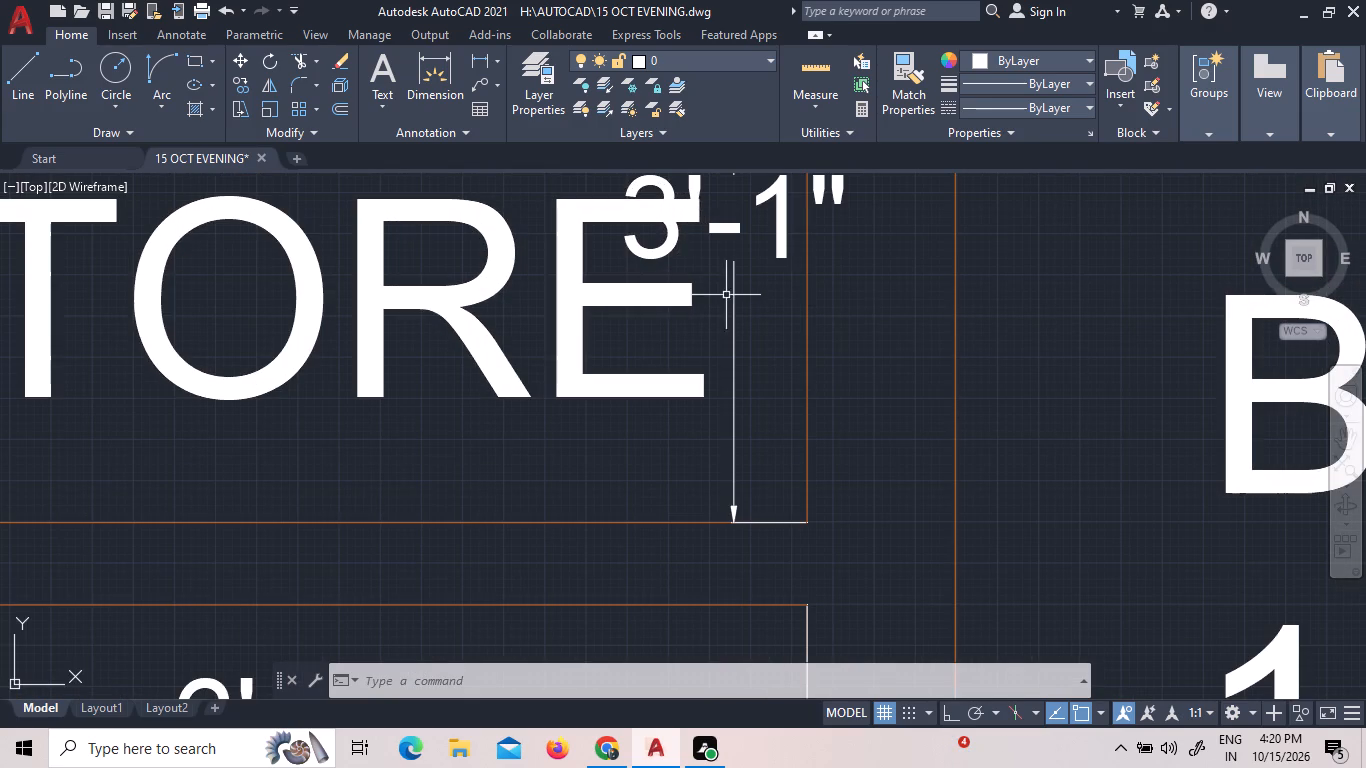
left_click(735, 301)
right_click(735, 301)
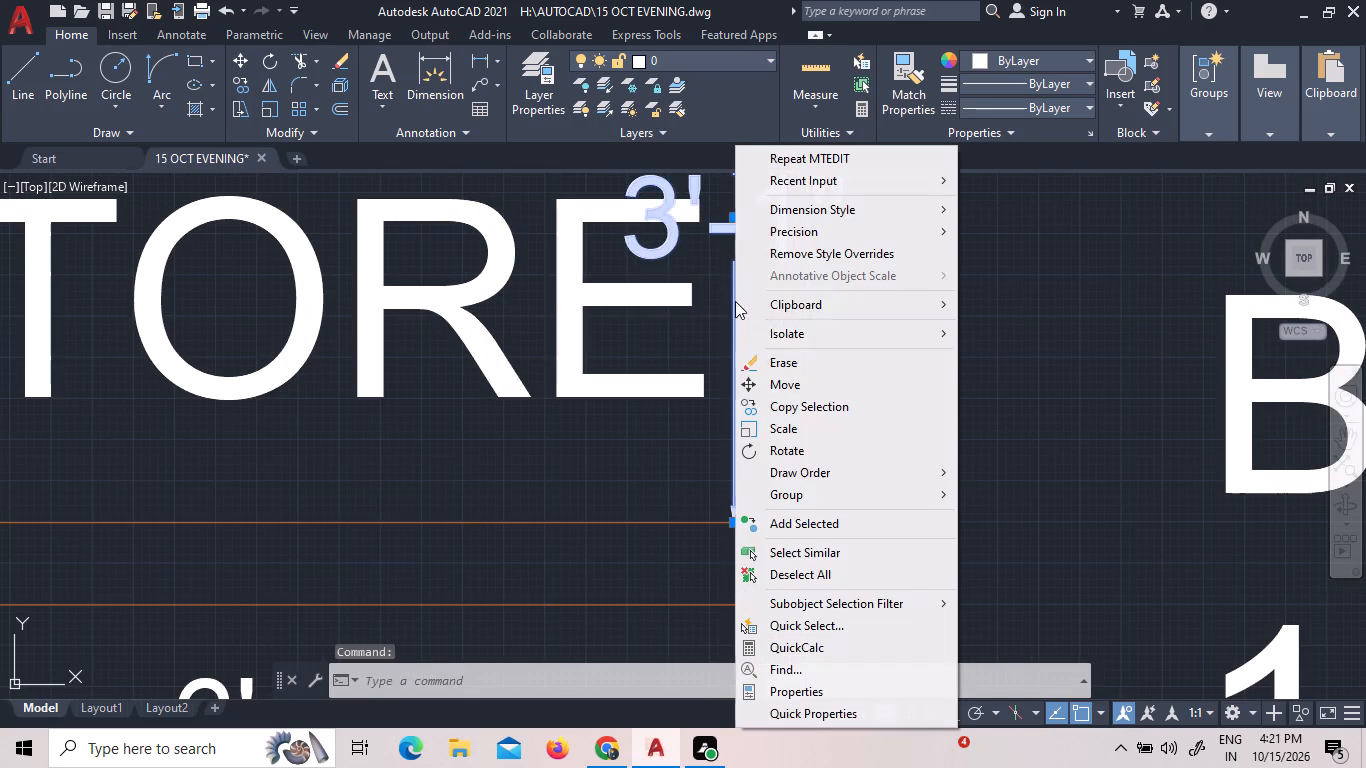
left_click(771, 391)
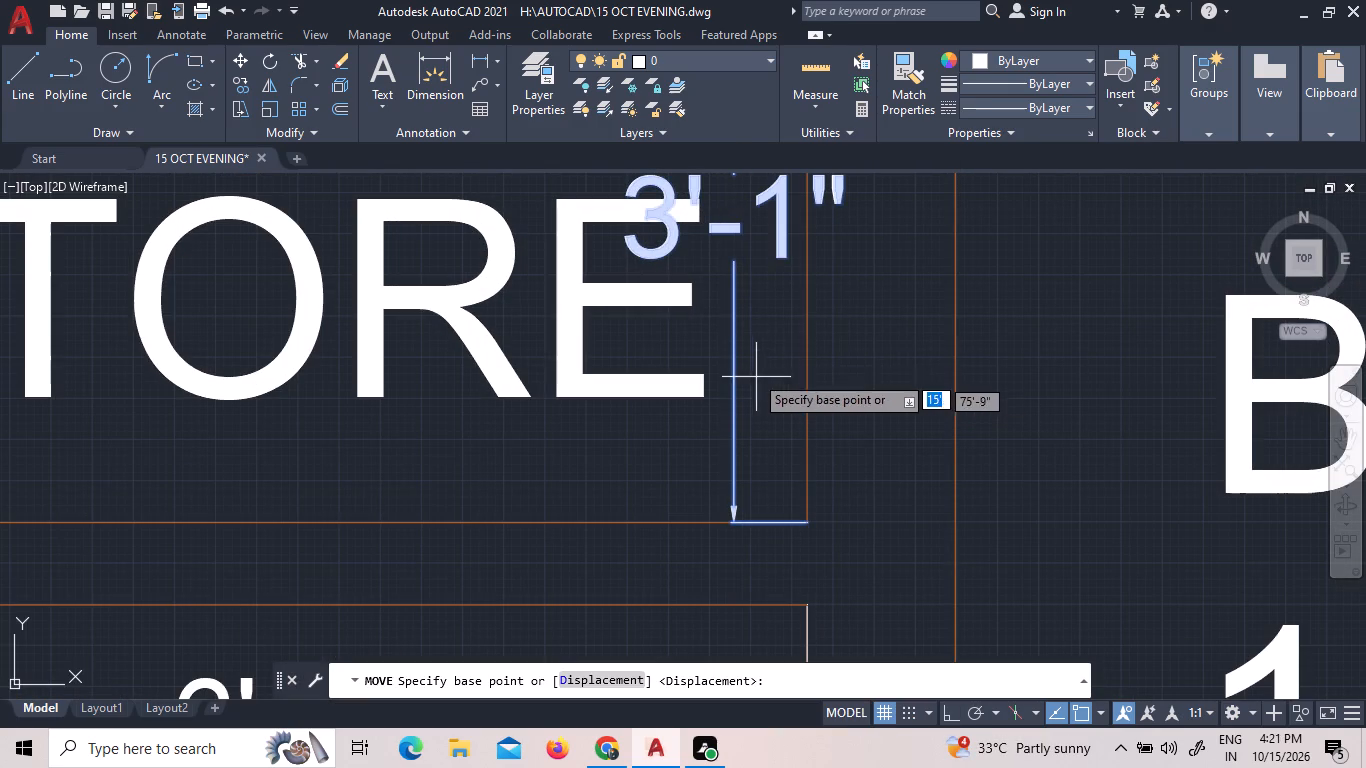
left_click(739, 262)
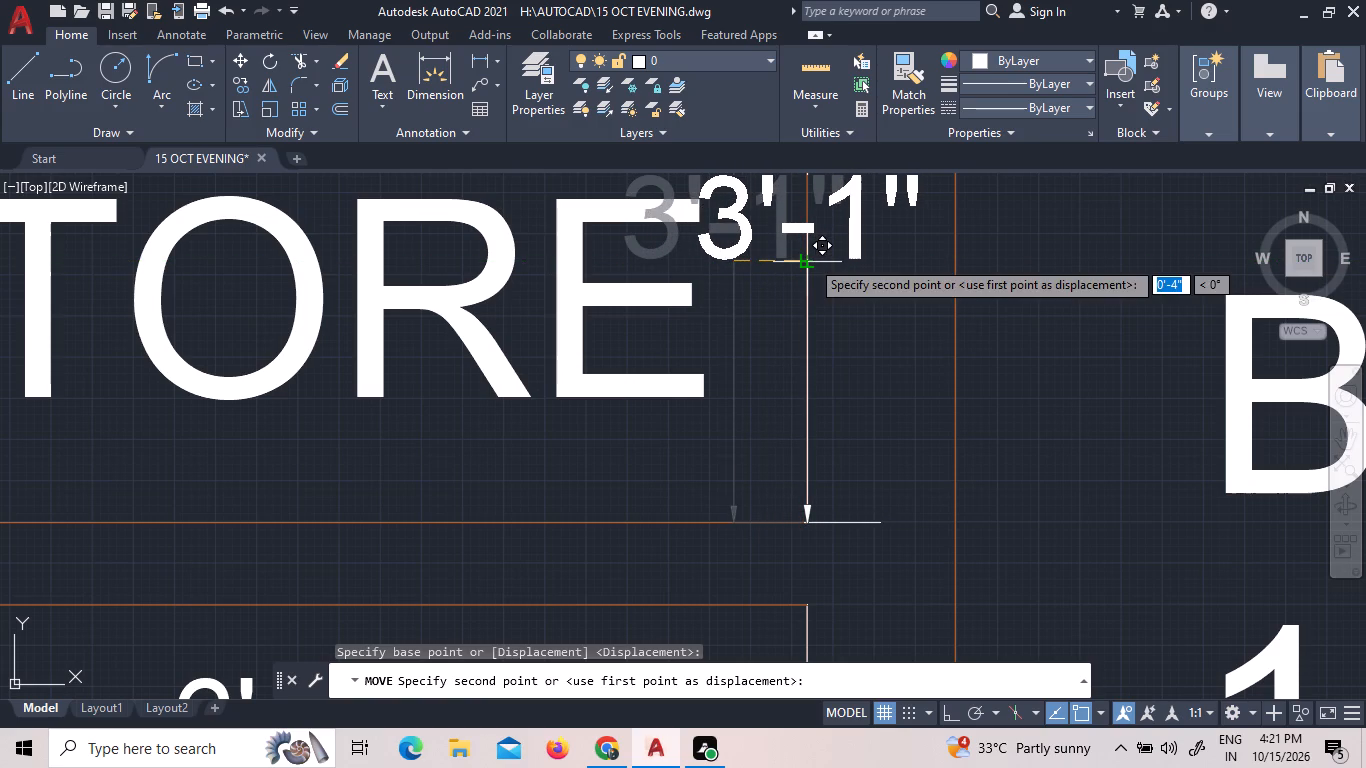
left_click(812, 261)
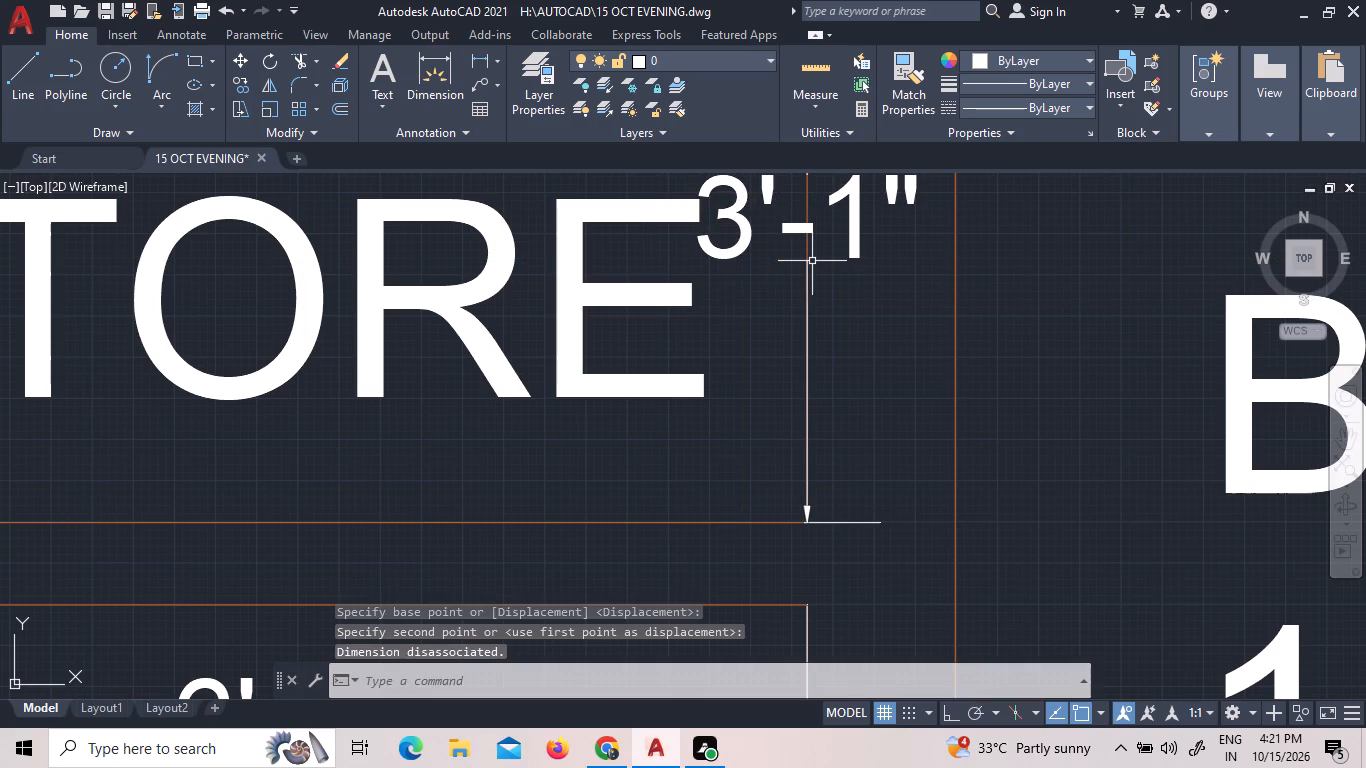
Examine the store room's moved dimension and its surroundings, and the overall floor plan with its labels and dimensions.
scroll(809, 305, "down", 6)
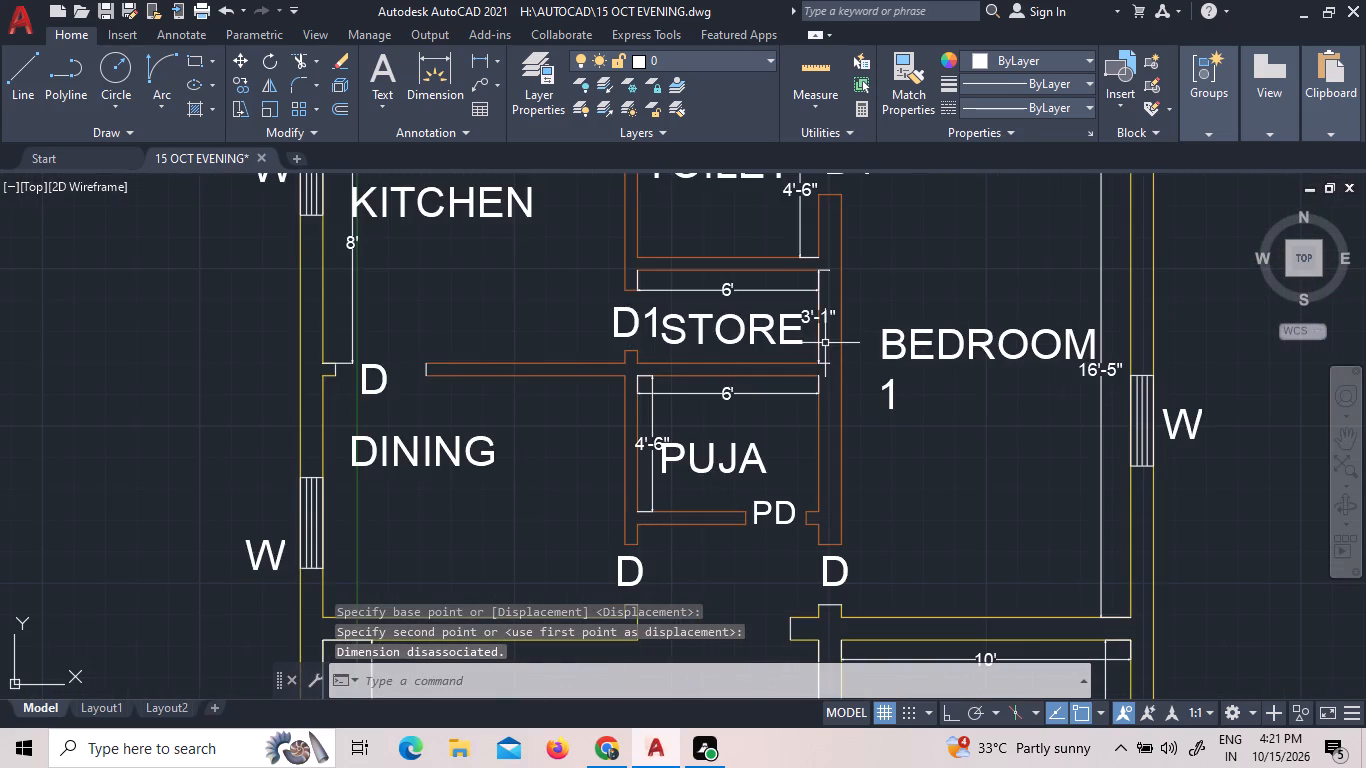
scroll(831, 298, "up", 2)
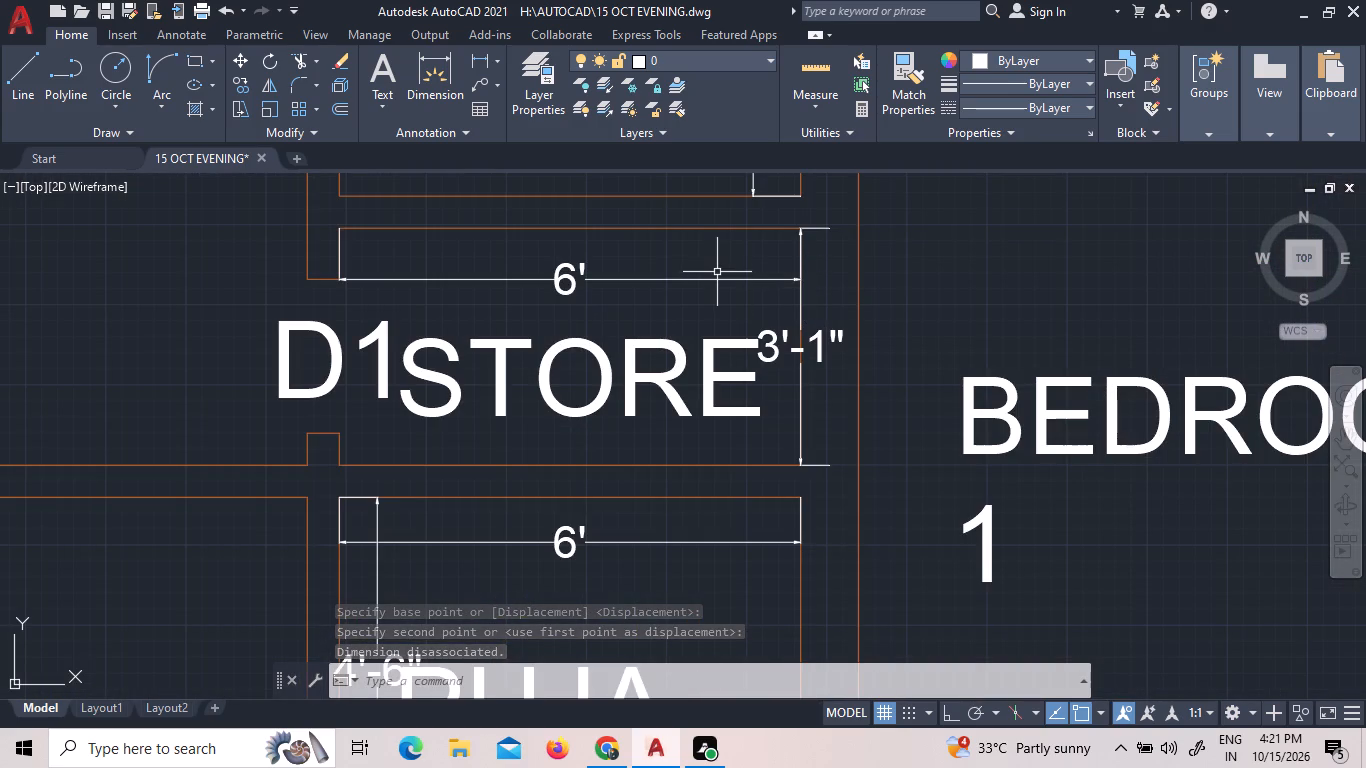
scroll(785, 342, "up", 2)
scroll(785, 341, "down", 3)
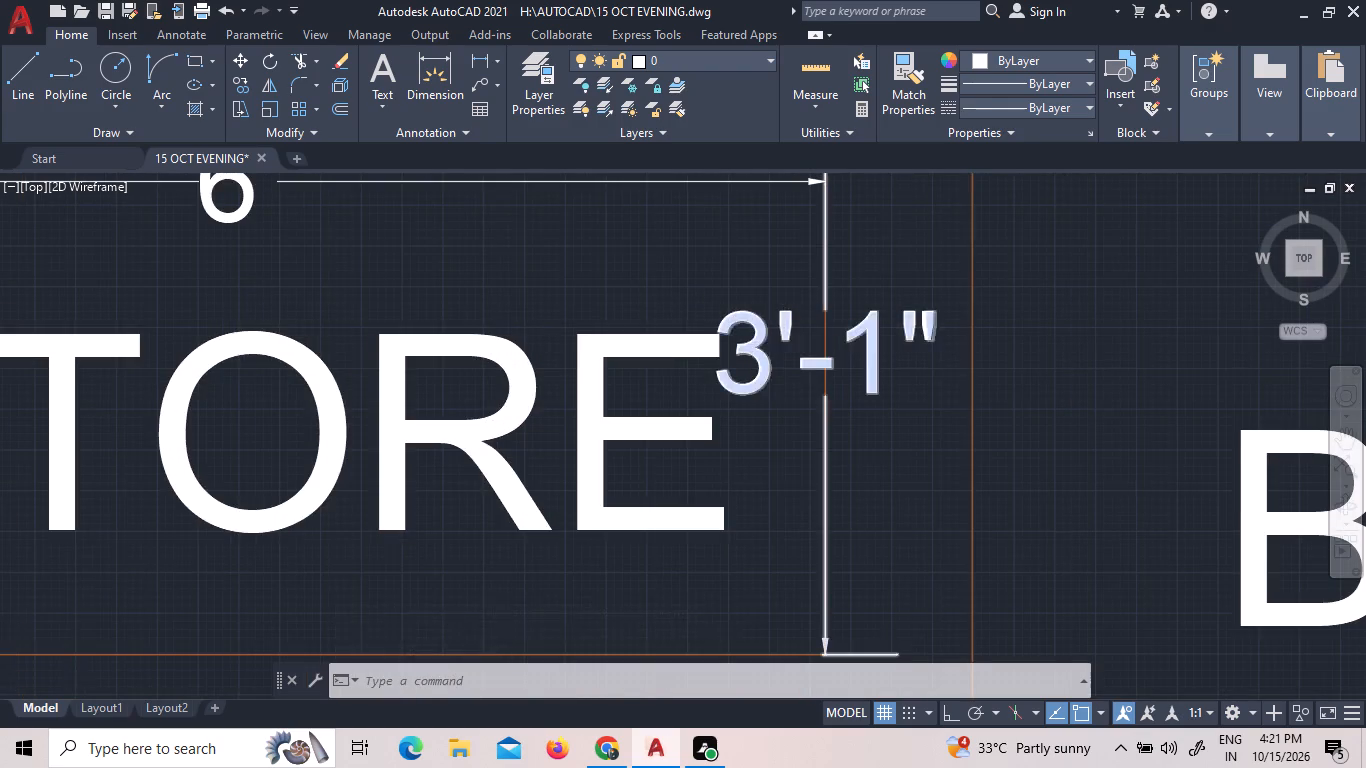
scroll(639, 364, "down", 3)
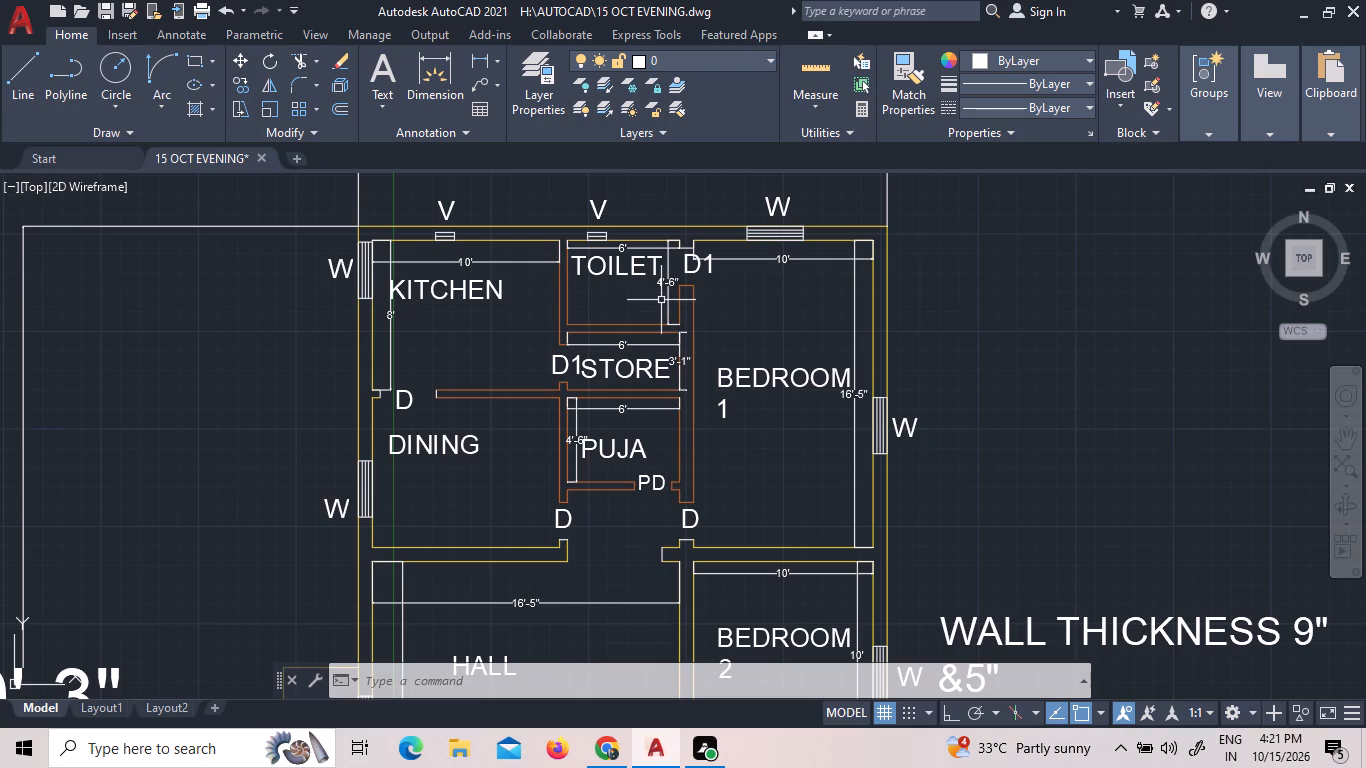
scroll(661, 300, "down", 1)
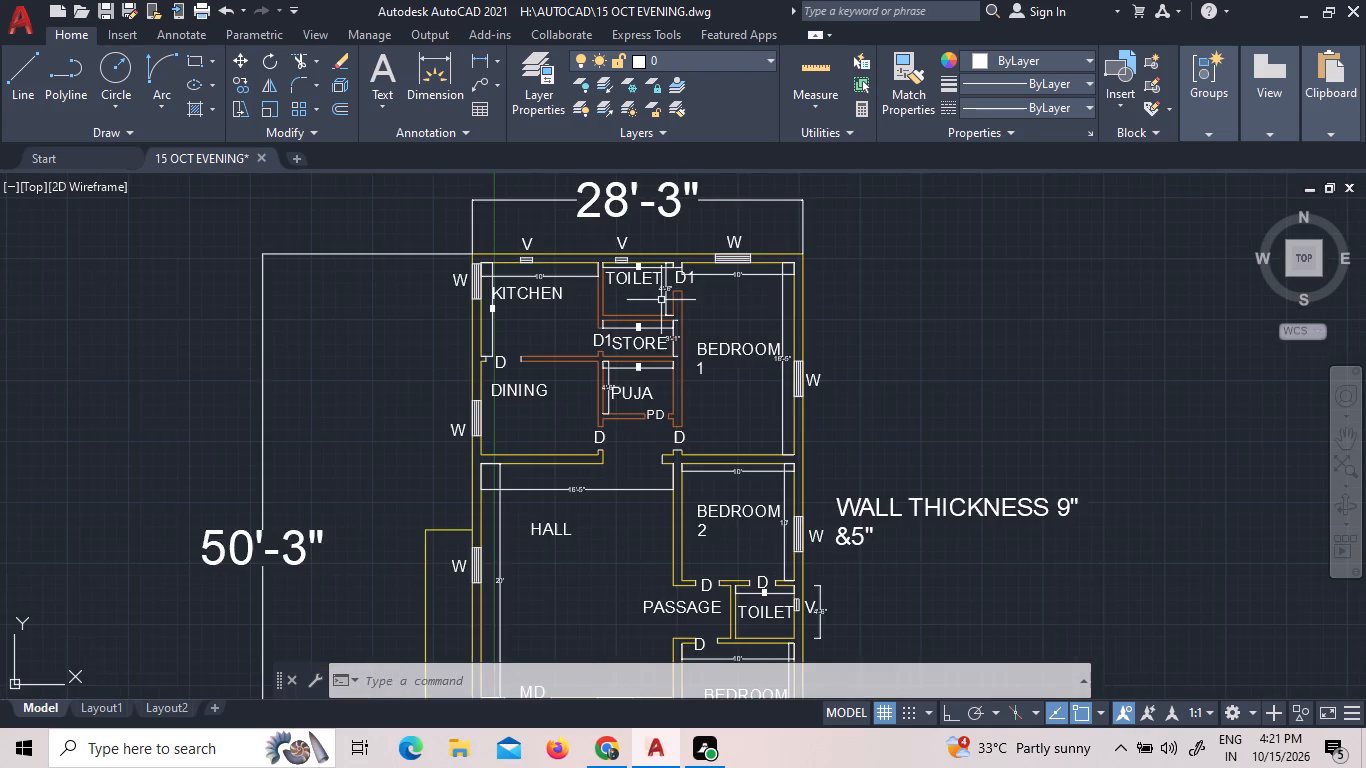
scroll(661, 300, "down", 1)
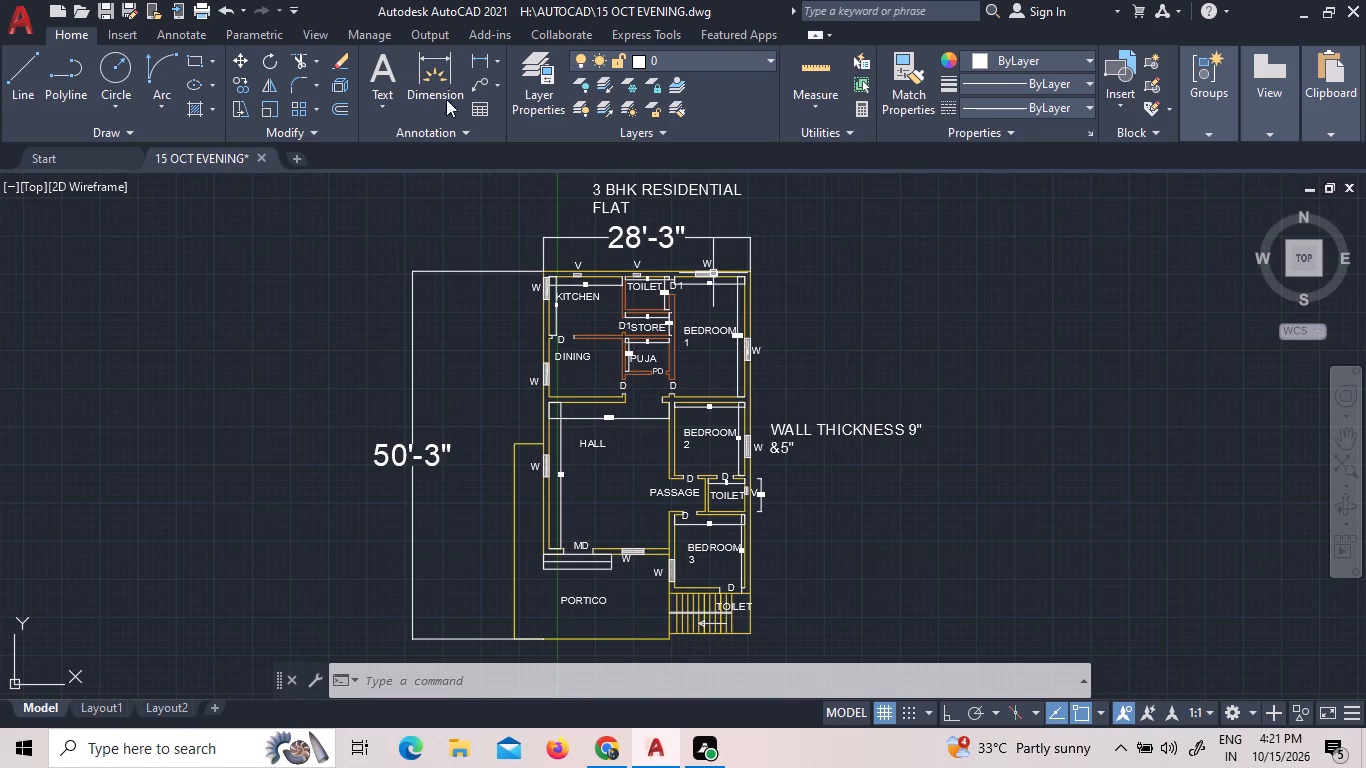
Save the drawing as 15 OCT EVENING in the AUTOCAD folder, replacing the existing file.
left_click(129, 5)
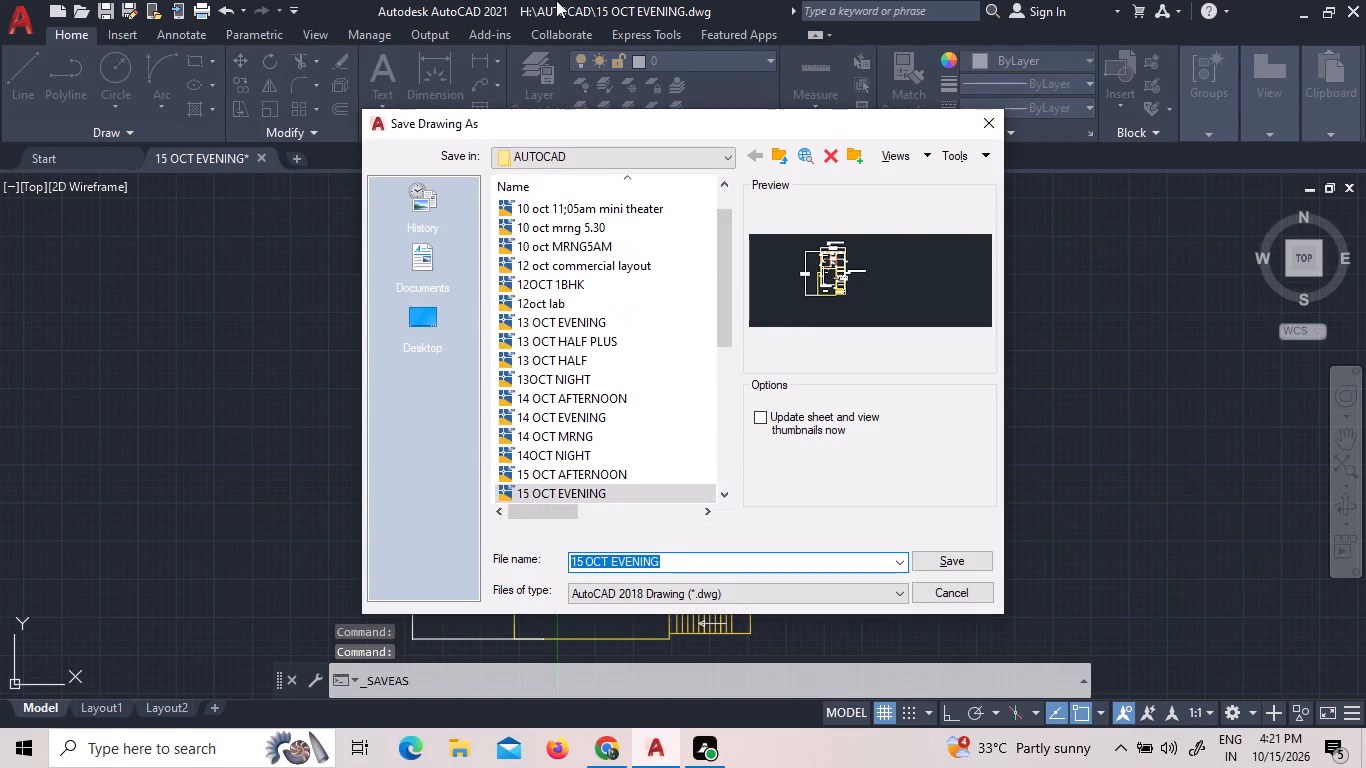
left_click(952, 552)
left_click(665, 423)
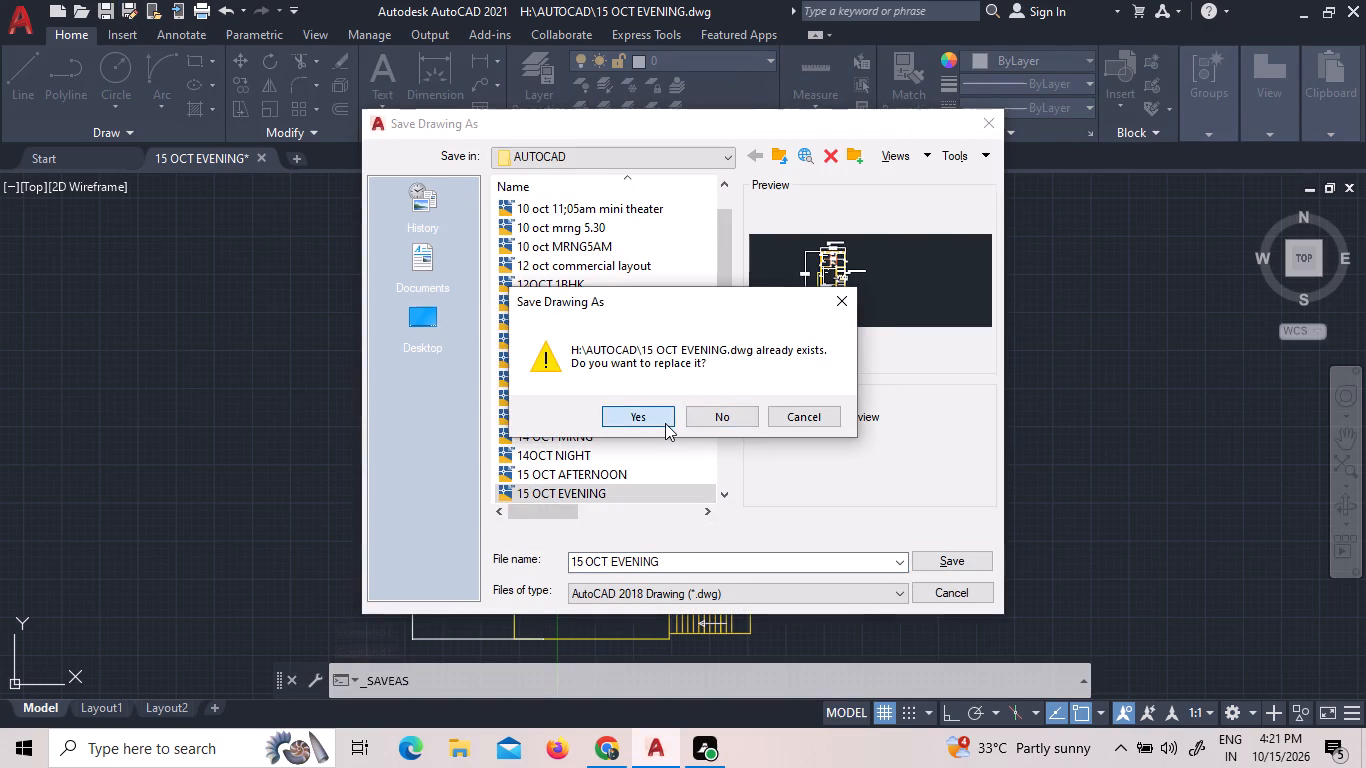
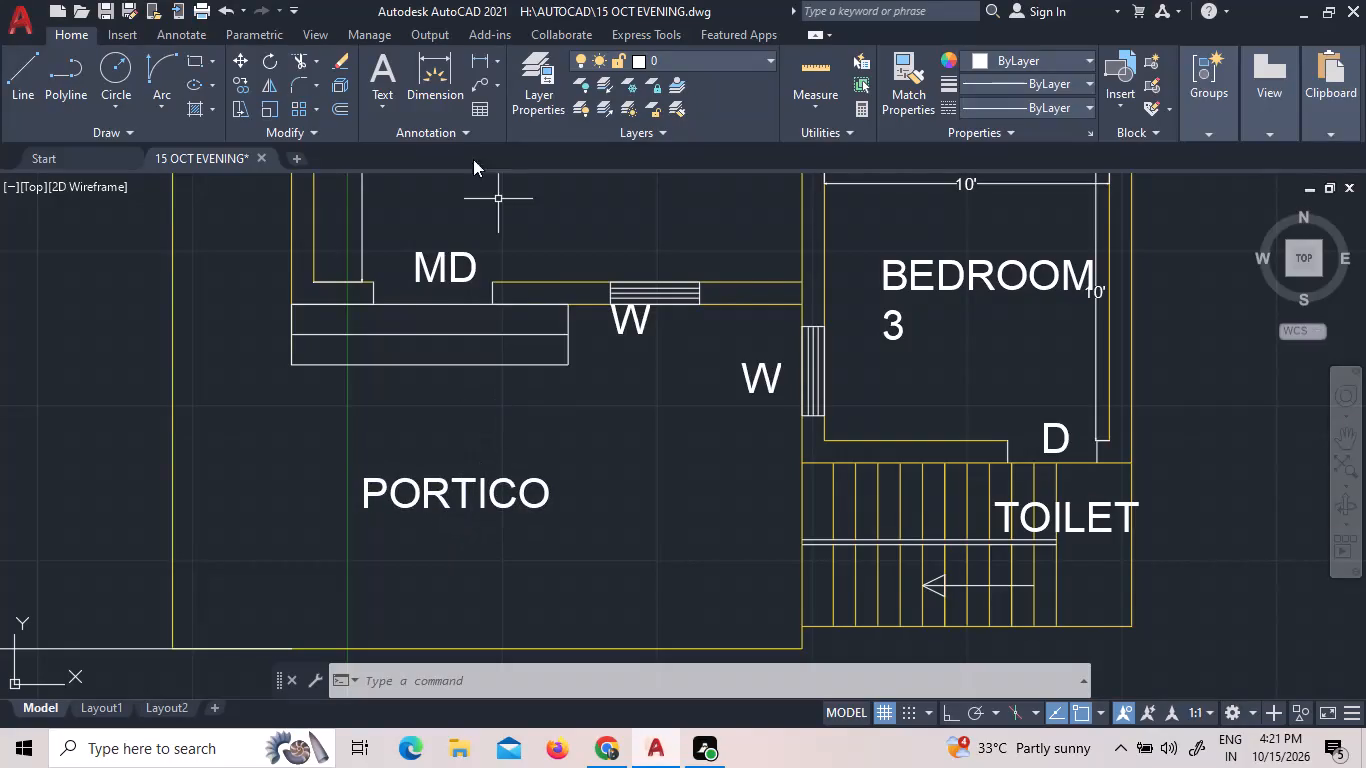
Add a vertical linear dimension along the portico's right edge, from the hall's outer wall corner to the portico's lower-right corner, placed inside the portico.
left_click(487, 56)
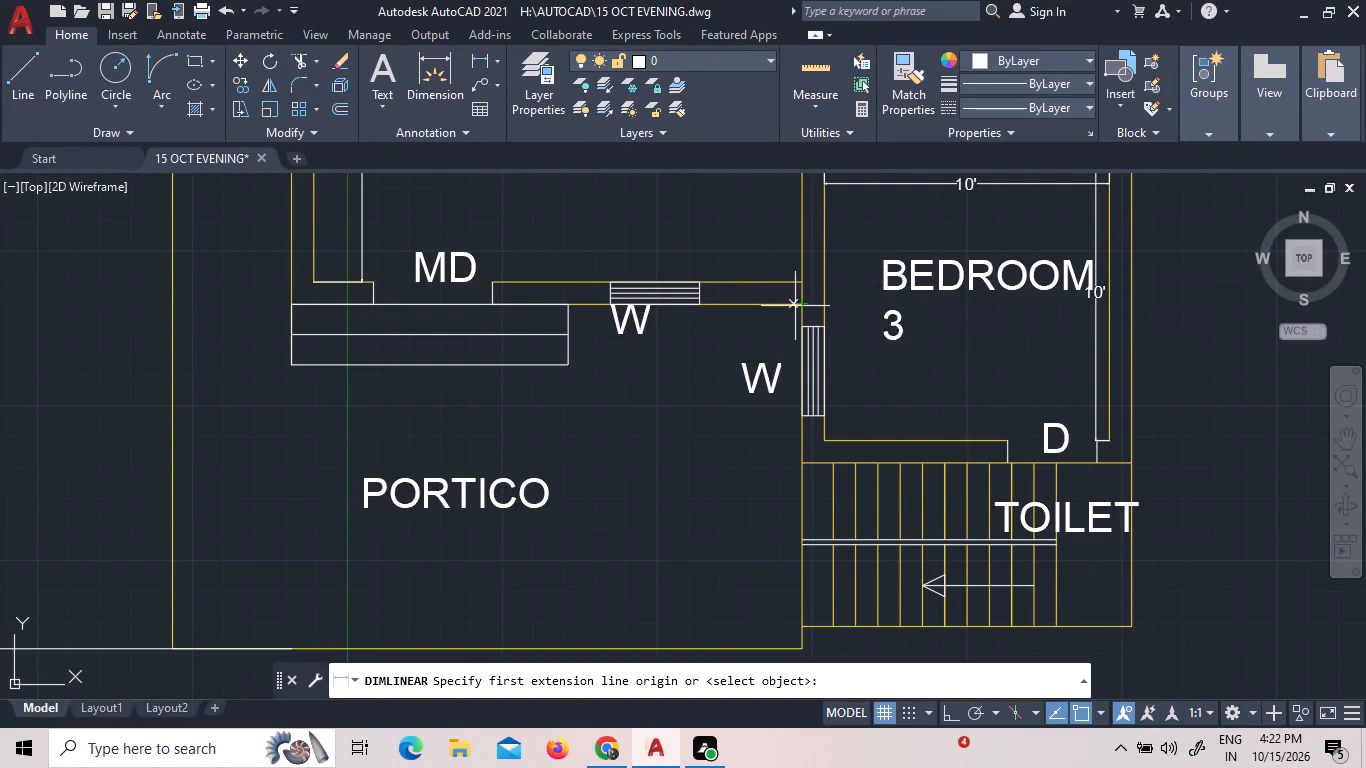
left_click(796, 306)
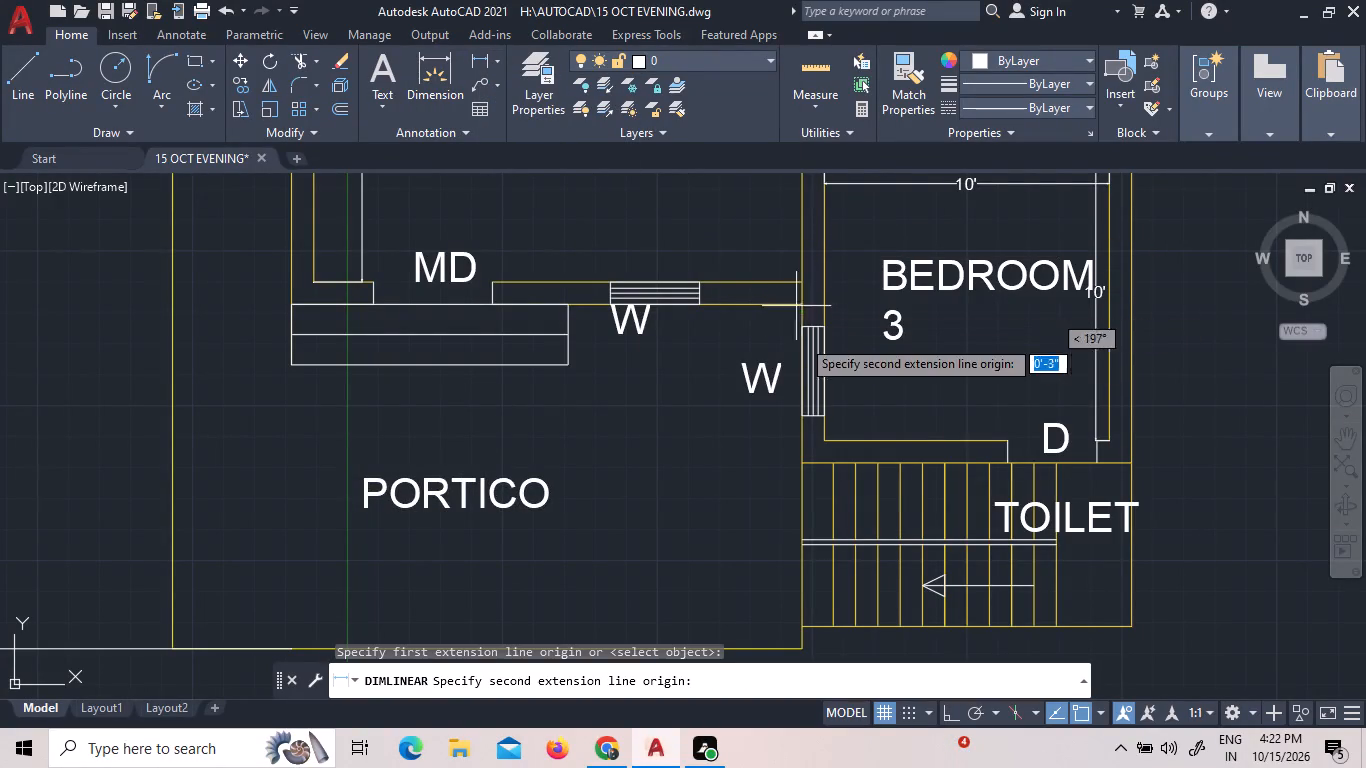
left_click(803, 648)
left_click(711, 650)
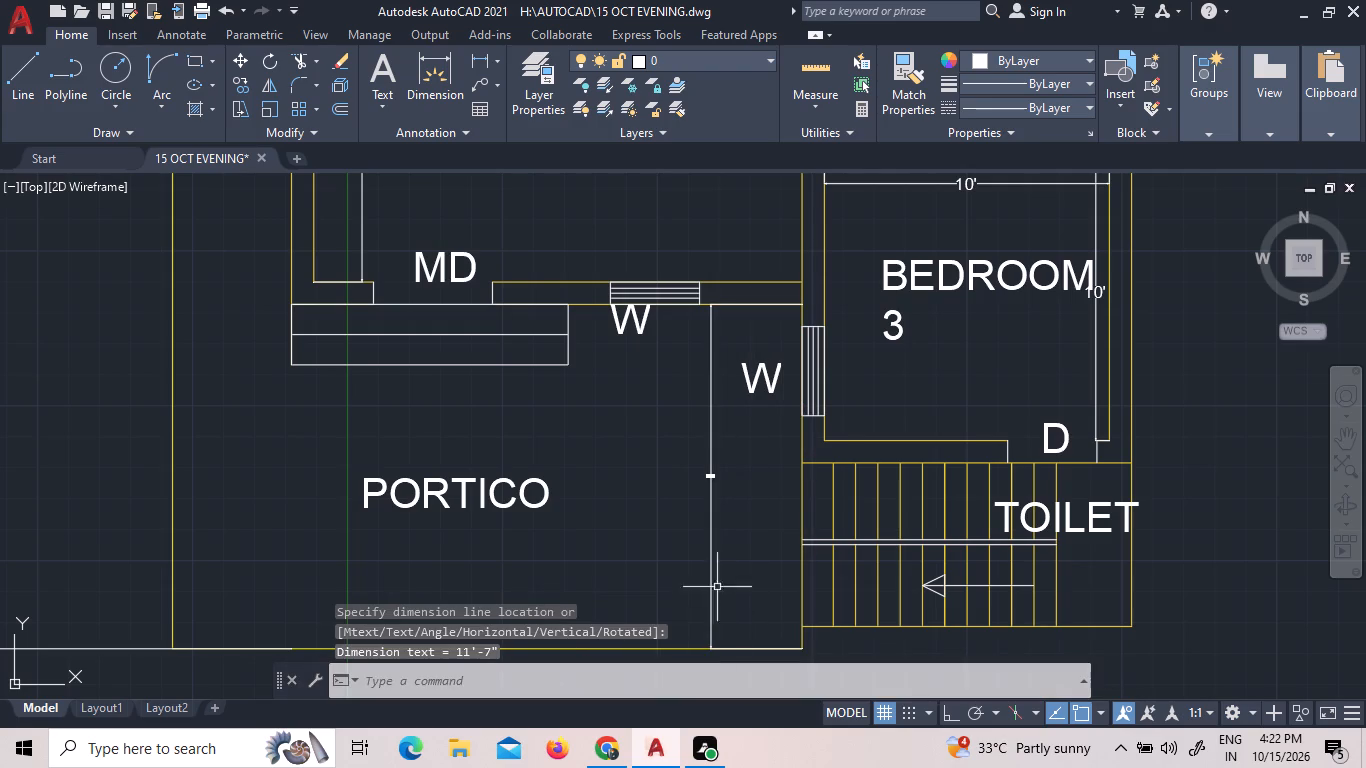
Set the text height of the portico's vertical dimension to 1'-6".
scroll(712, 505, "up", 4)
scroll(700, 405, "up", 3)
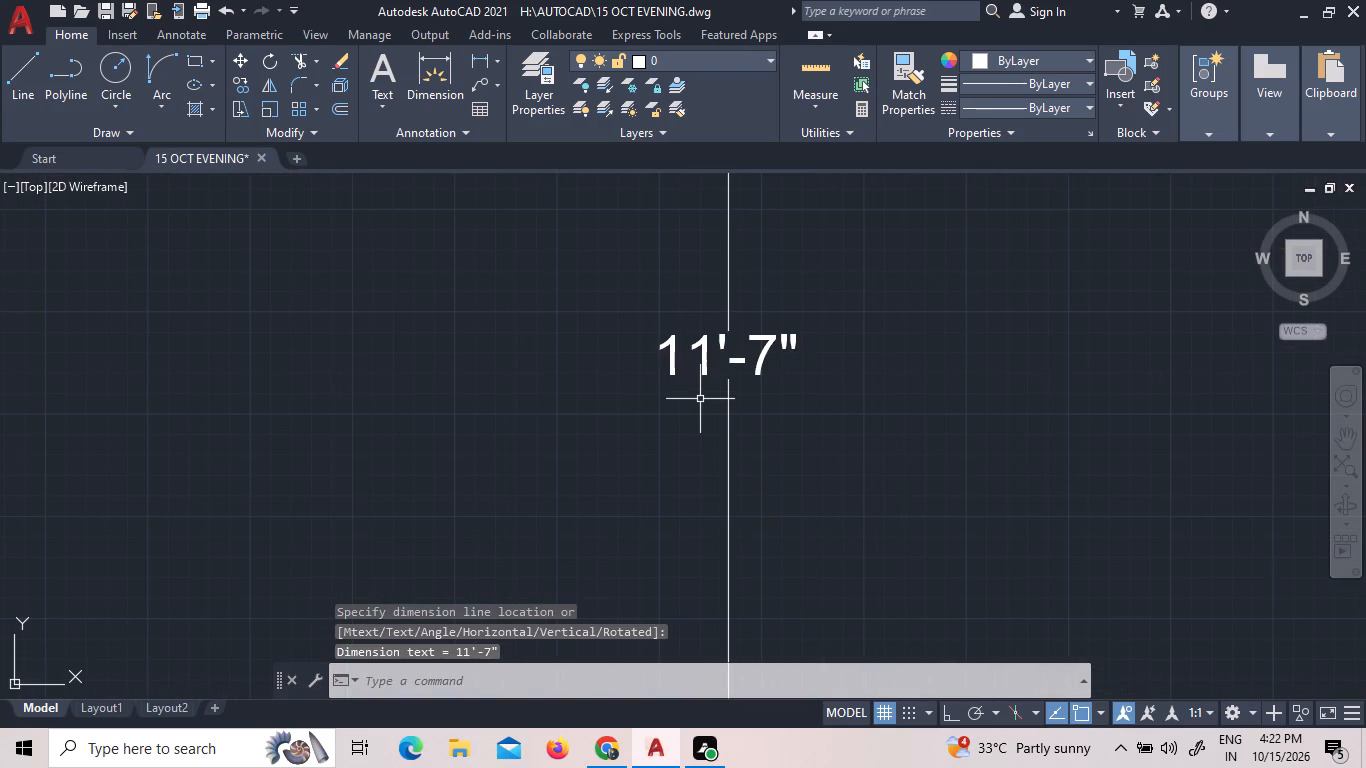
triple_click(709, 364)
triple_click(709, 364)
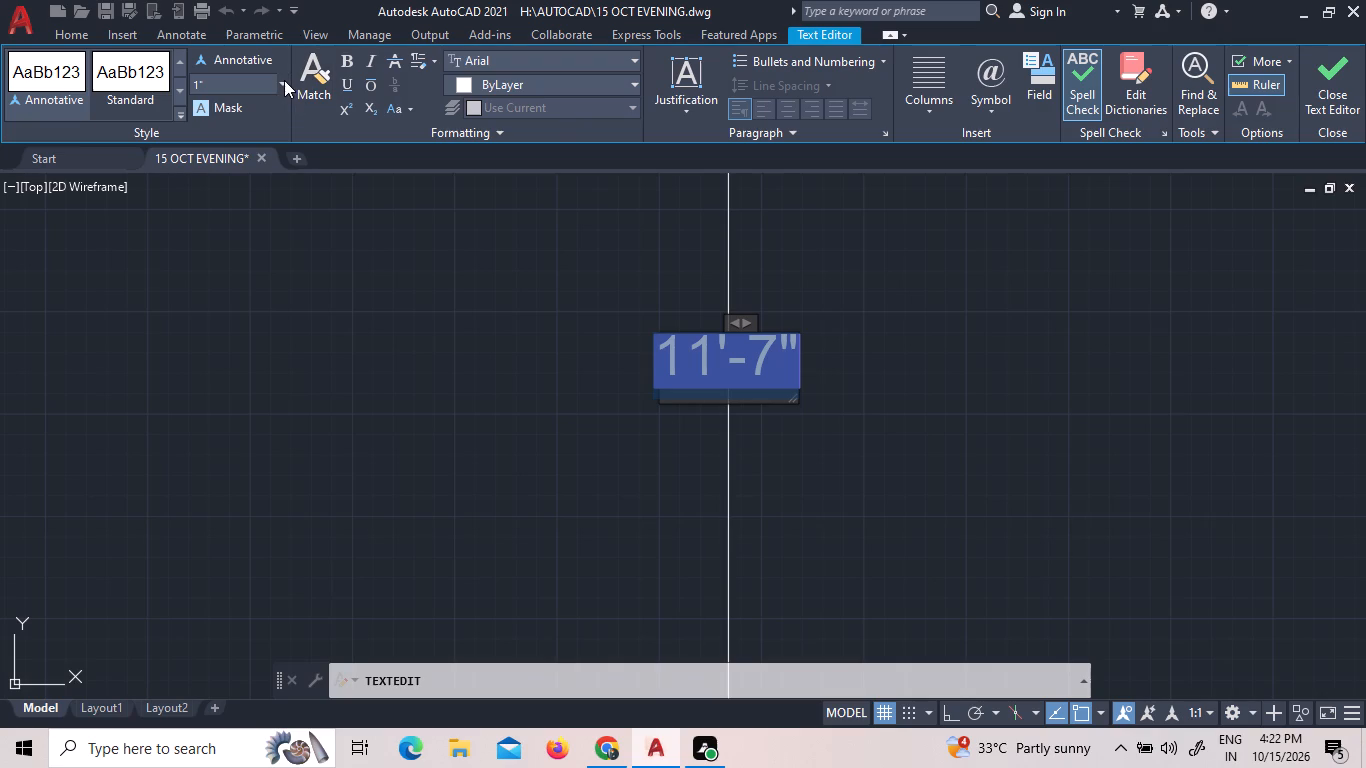
left_click(284, 80)
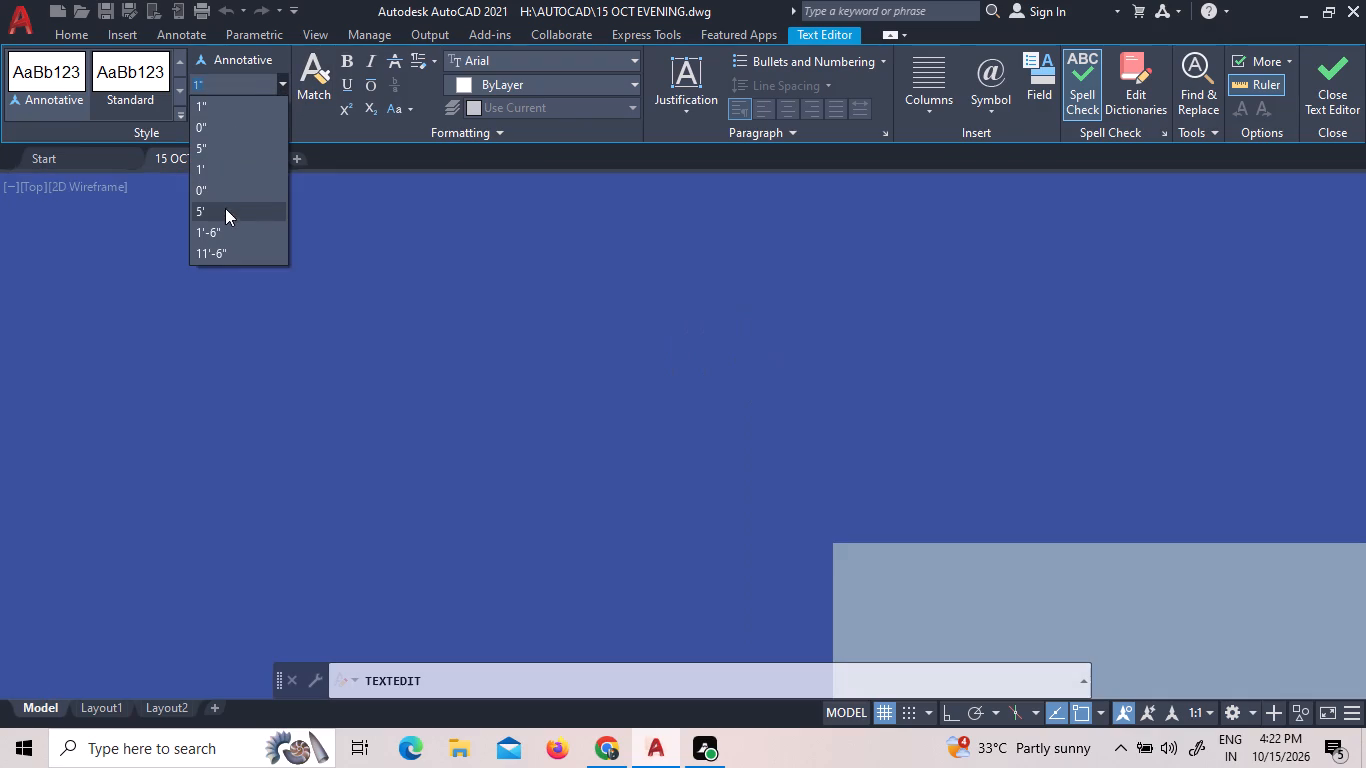
left_click(223, 227)
scroll(395, 340, "down", 6)
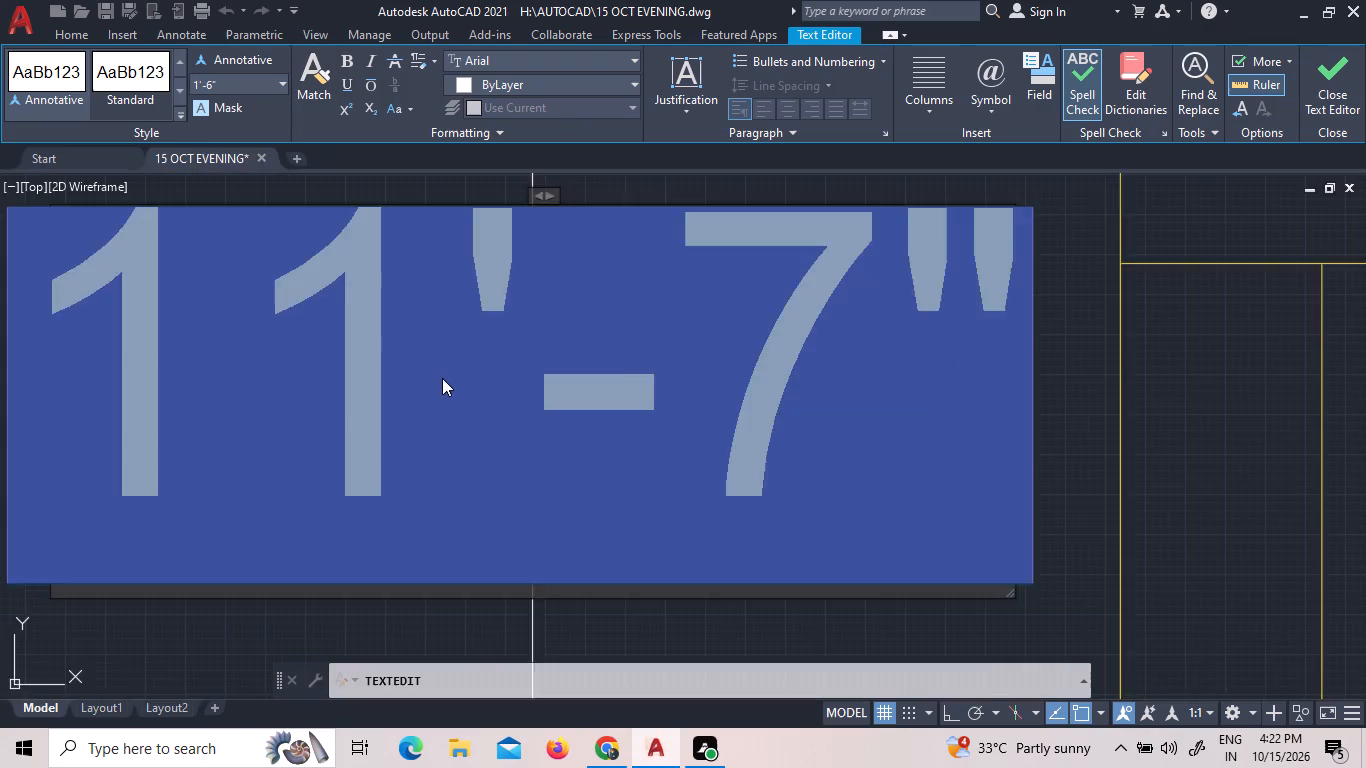
scroll(442, 378, "down", 1)
left_click(549, 265)
Add a horizontal linear dimension across the portico's full bottom edge, with the dimension line just above that edge inside the portico.
scroll(555, 258, "down", 4)
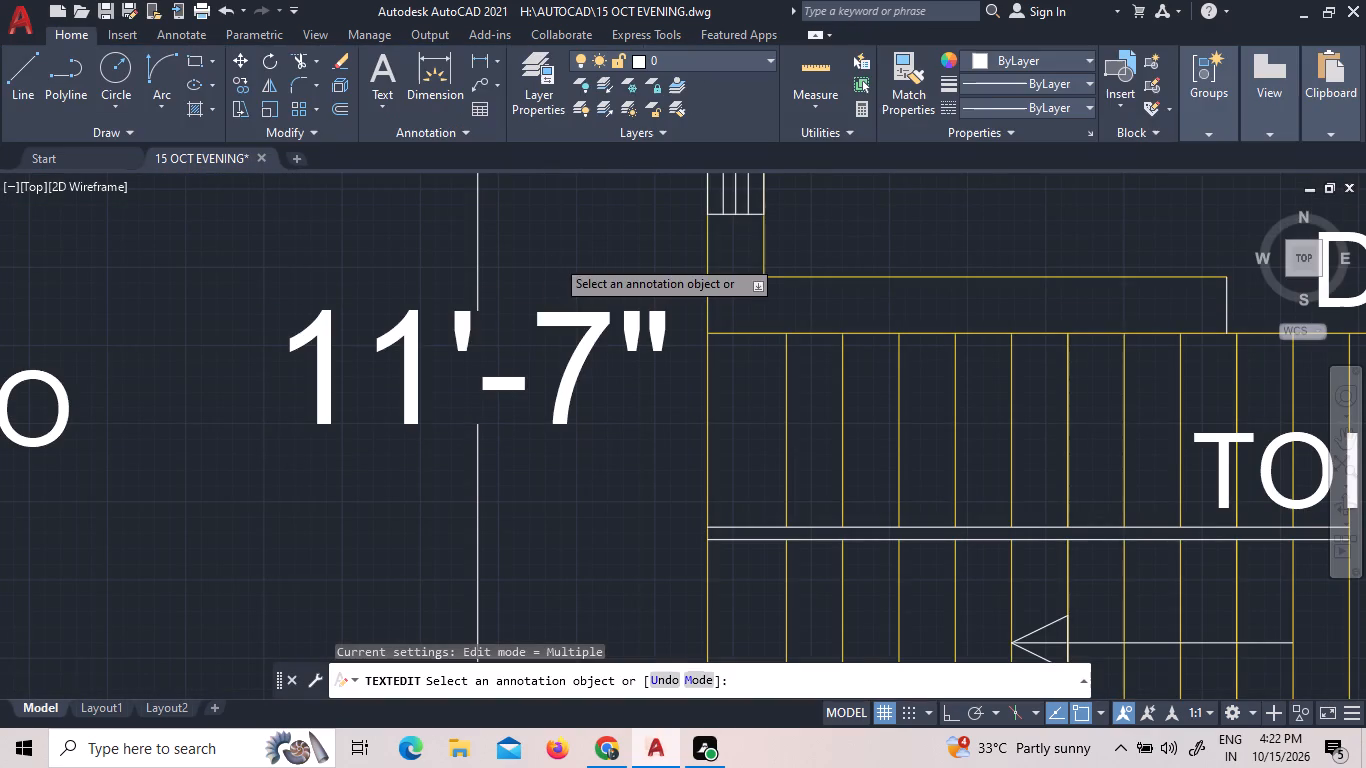
scroll(568, 276, "down", 1)
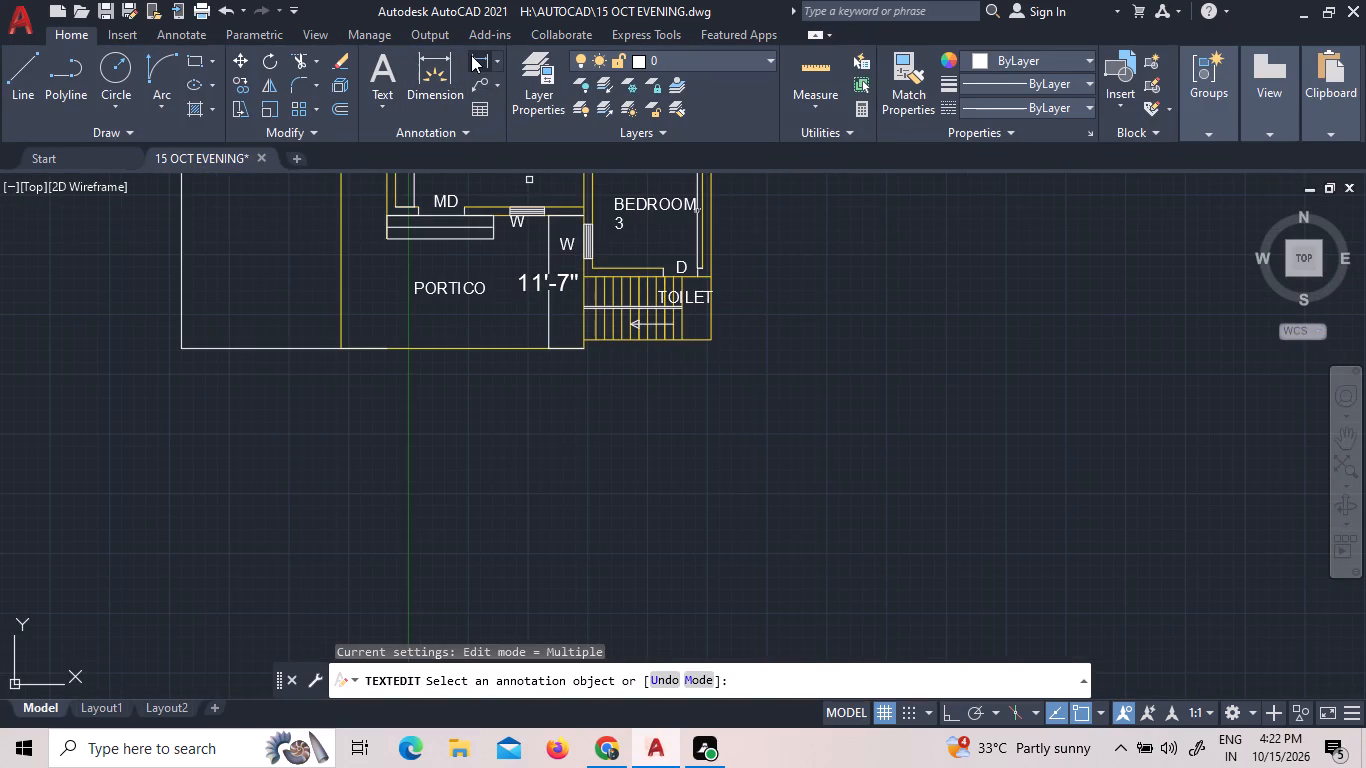
left_click(471, 55)
left_click(340, 349)
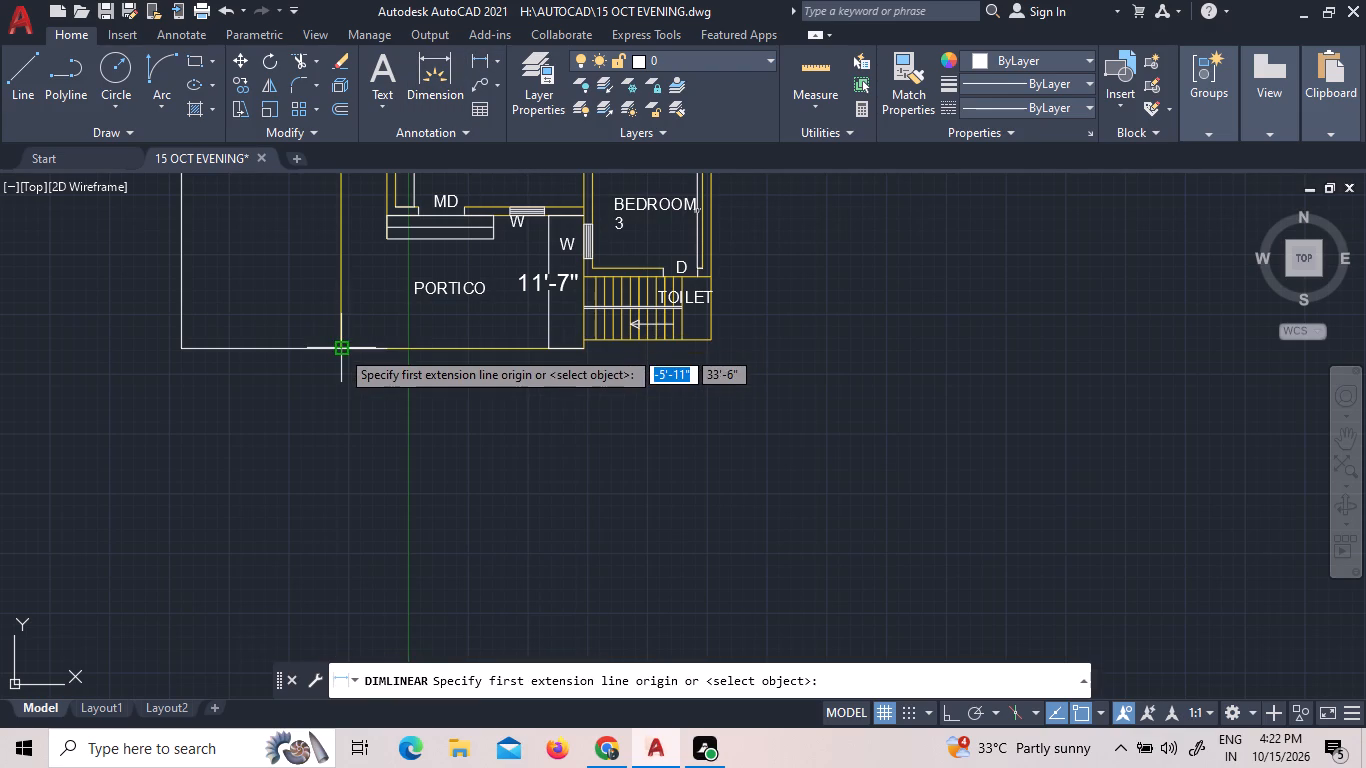
double_click(583, 352)
left_click(573, 319)
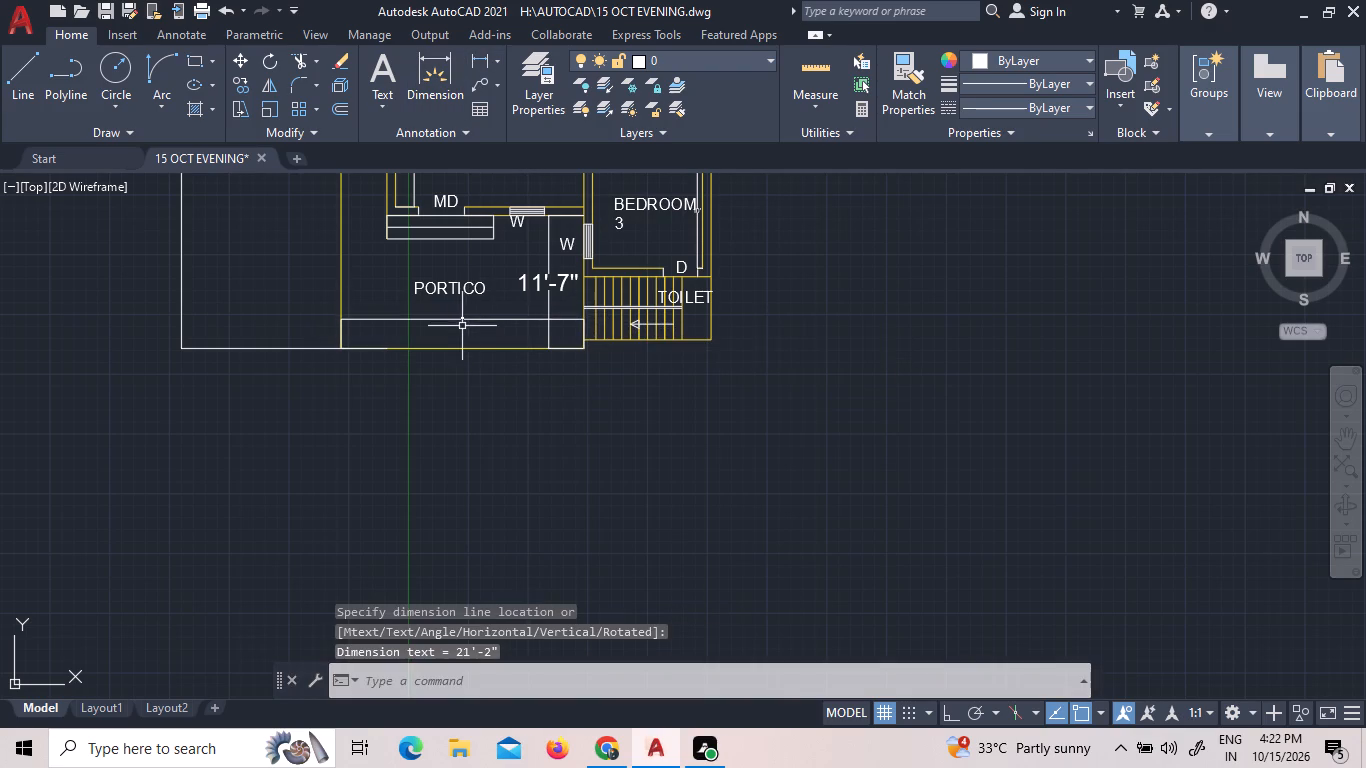
Set the text height of the portico's horizontal dimension to 1'-6" and finish text editing.
scroll(462, 326, "up", 8)
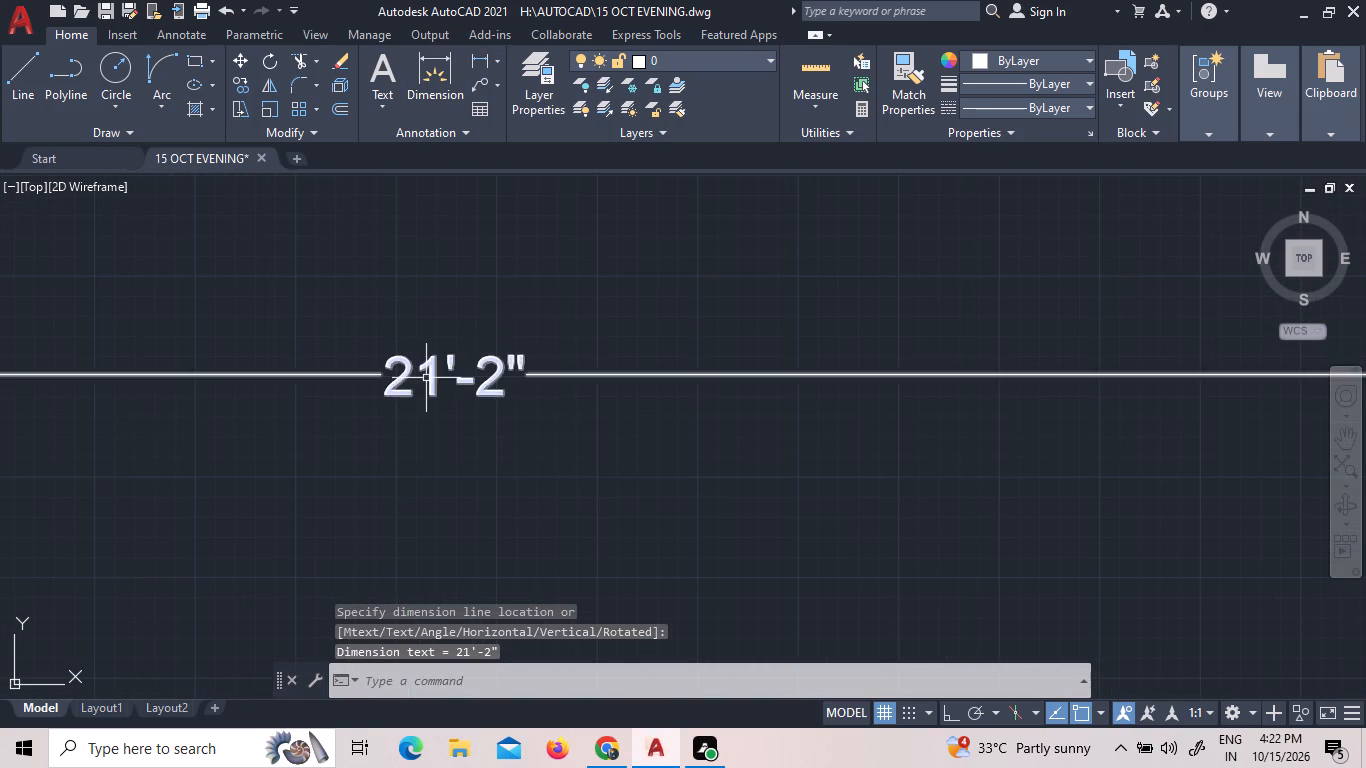
triple_click(430, 370)
double_click(430, 370)
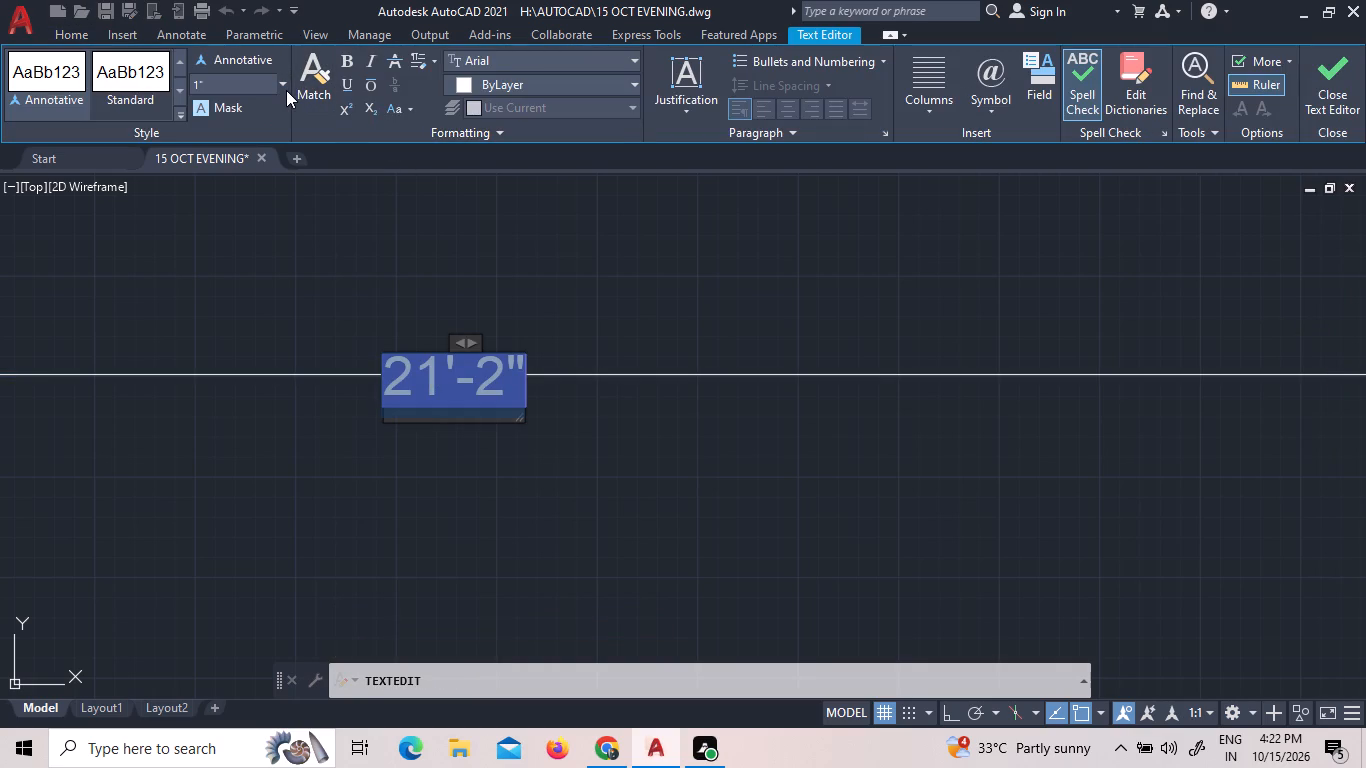
left_click(286, 90)
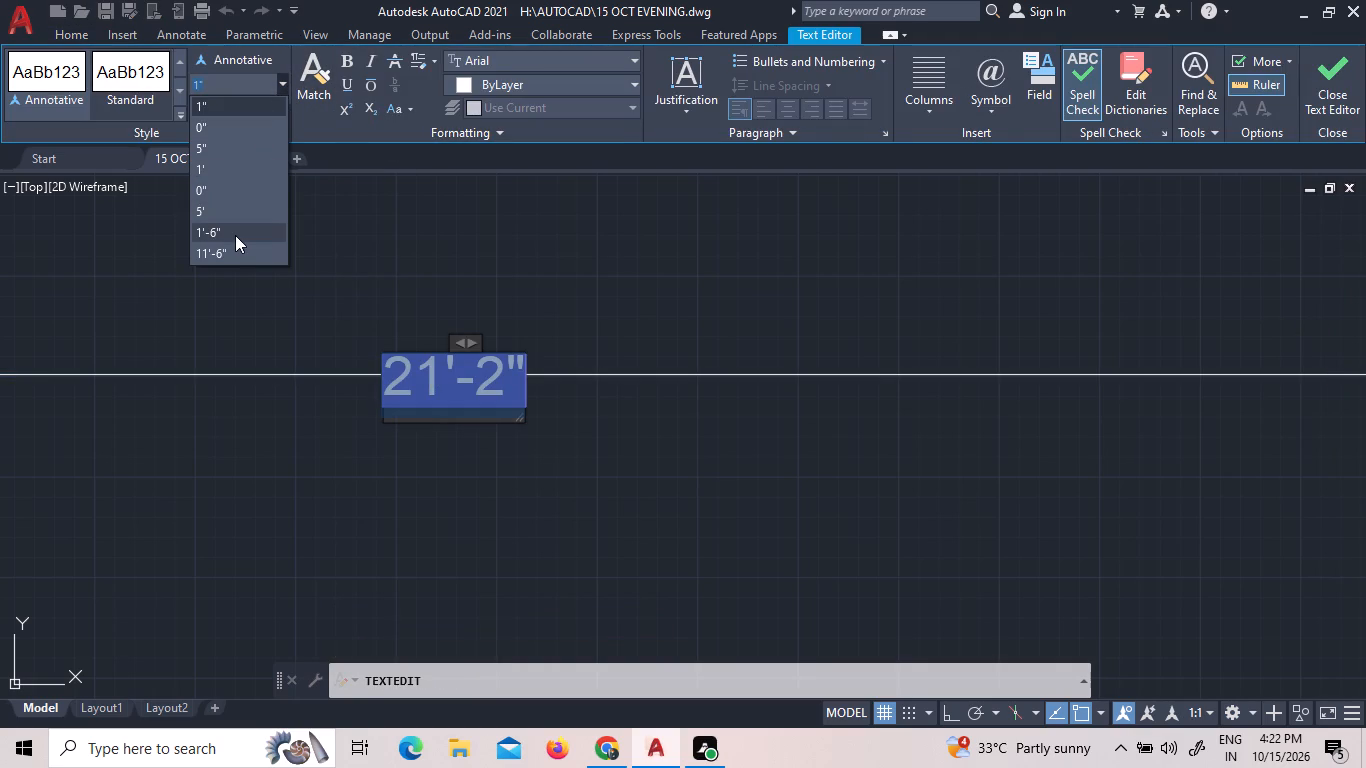
left_click(229, 231)
scroll(341, 314, "down", 7)
left_click(602, 254)
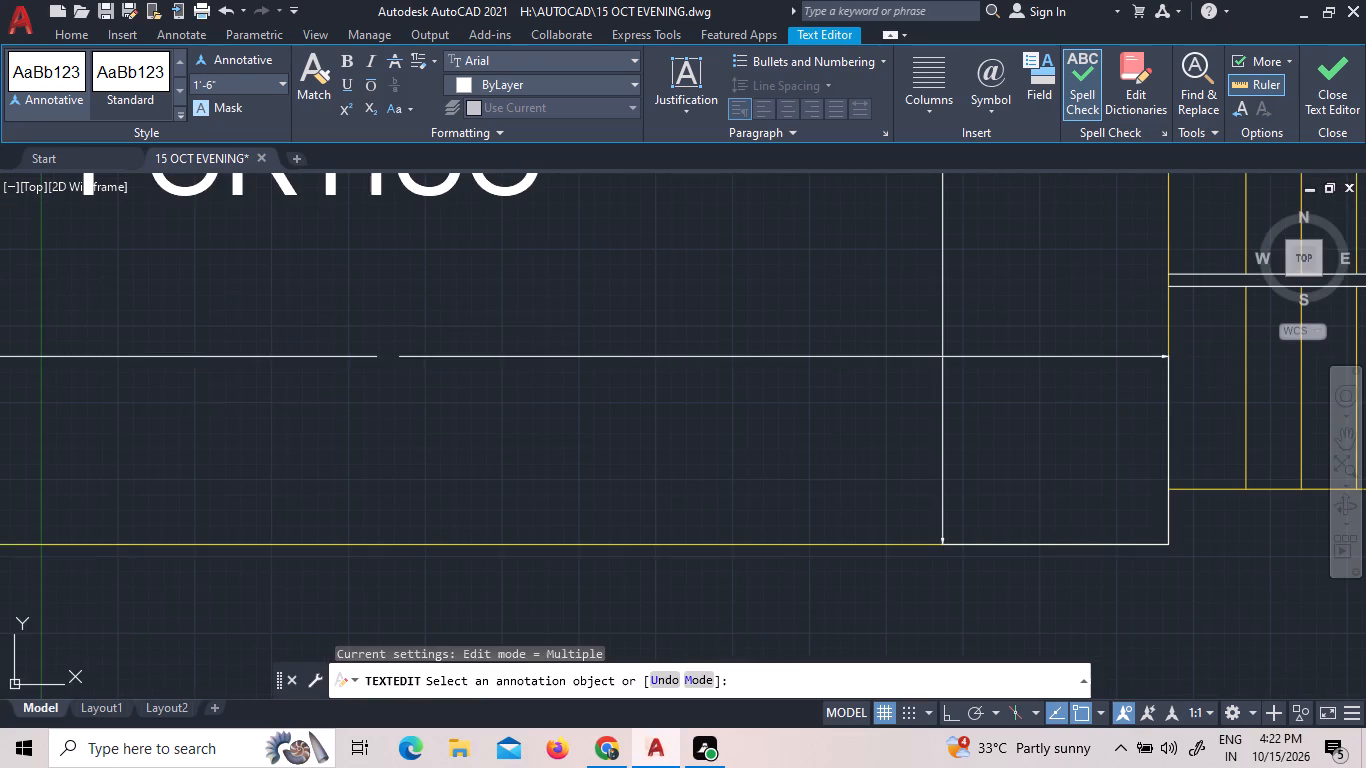
scroll(630, 296, "down", 7)
right_click(650, 365)
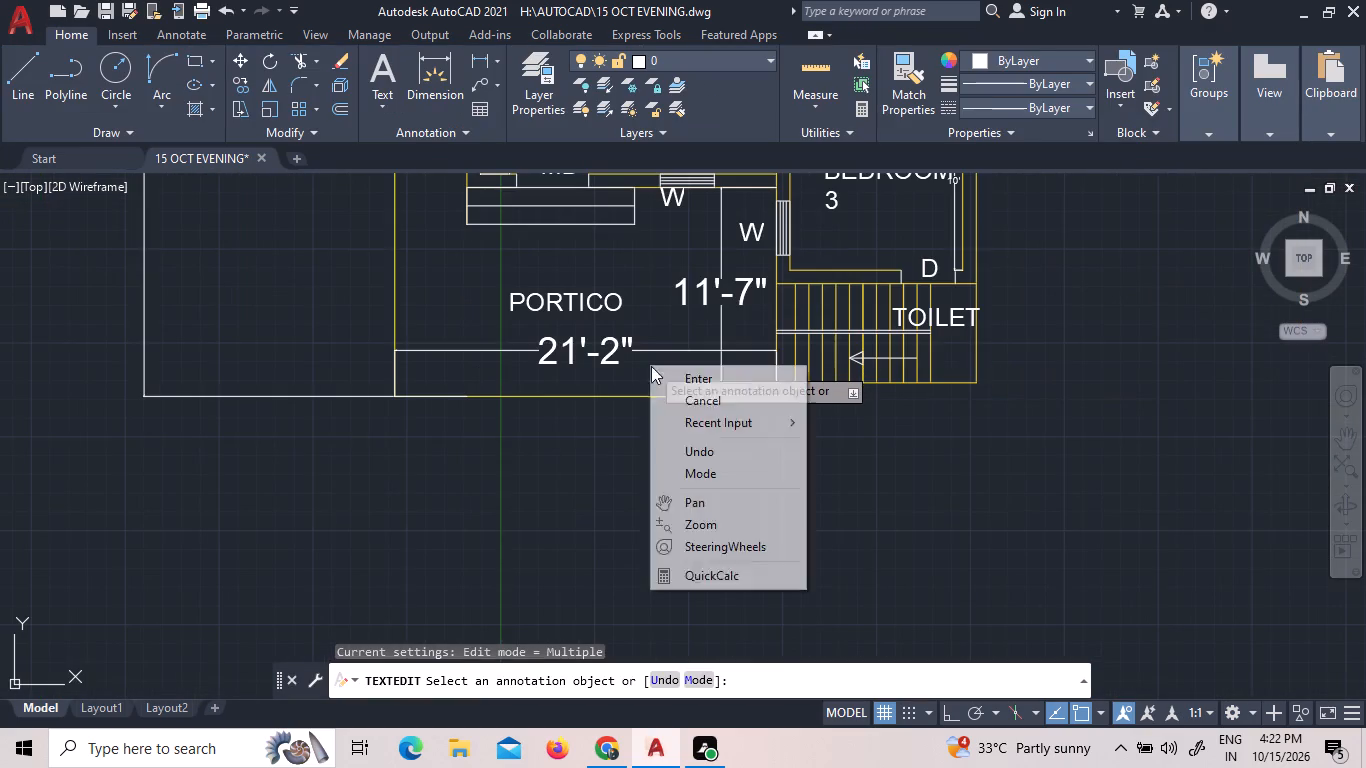
left_click(664, 374)
Examine the whole floor plan, checking the room labels and dimensions from the portico up to the kitchen and bedrooms.
scroll(694, 394, "down", 2)
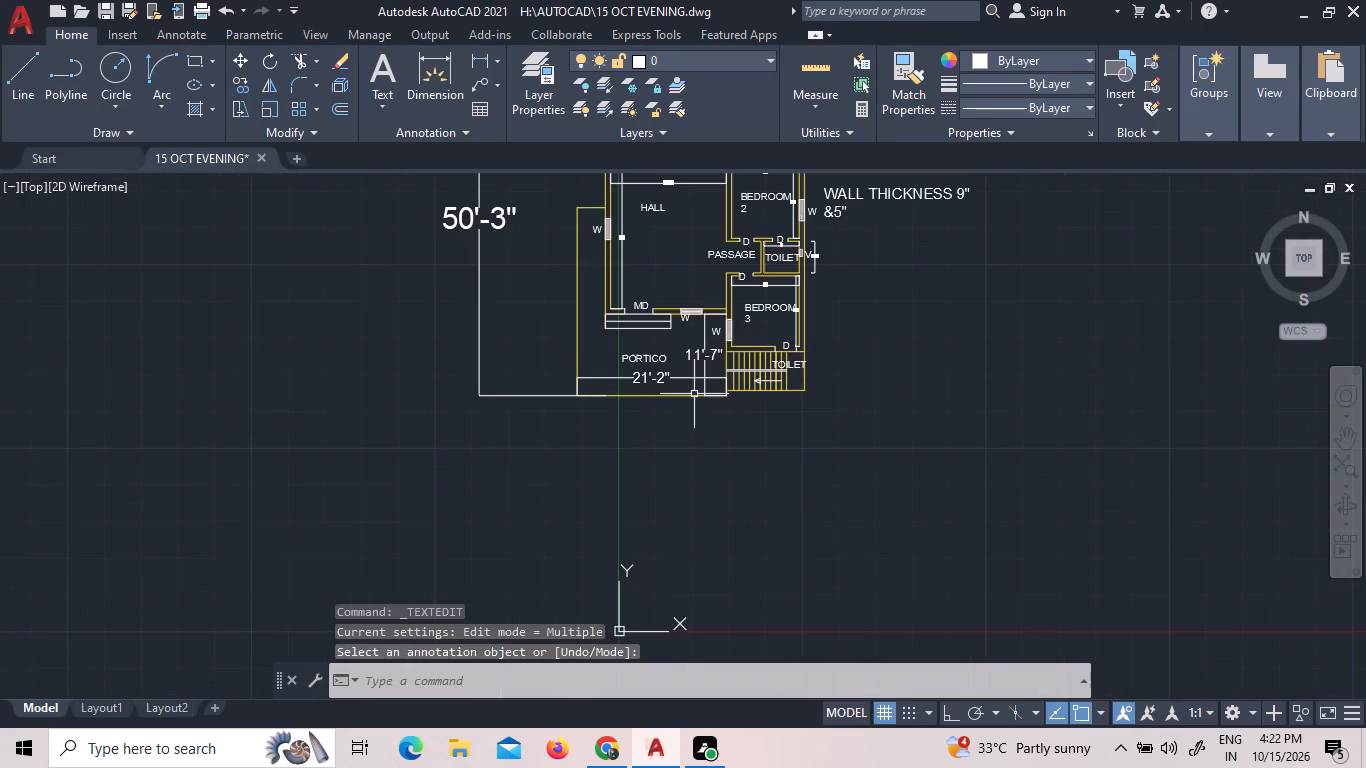
scroll(706, 414, "down", 2)
scroll(697, 307, "up", 3)
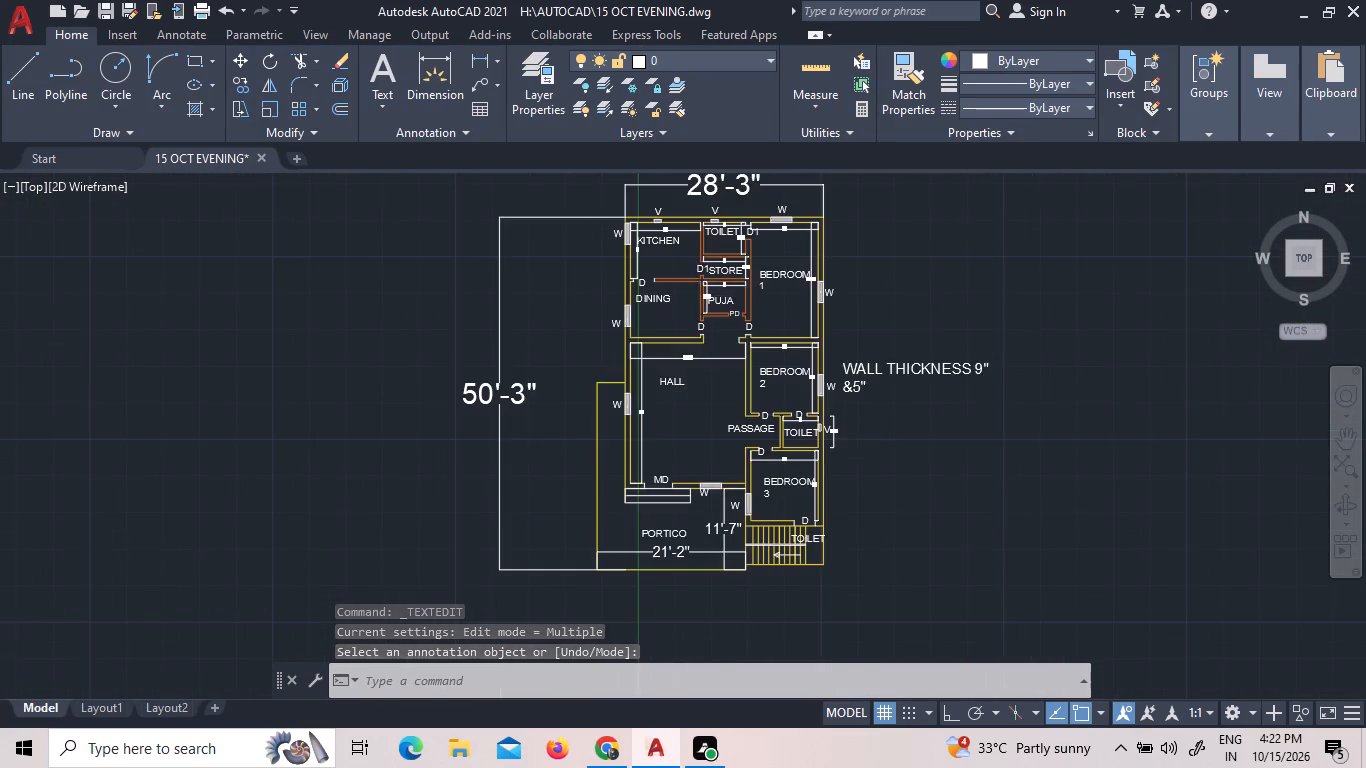
scroll(695, 314, "up", 1)
scroll(692, 320, "down", 3)
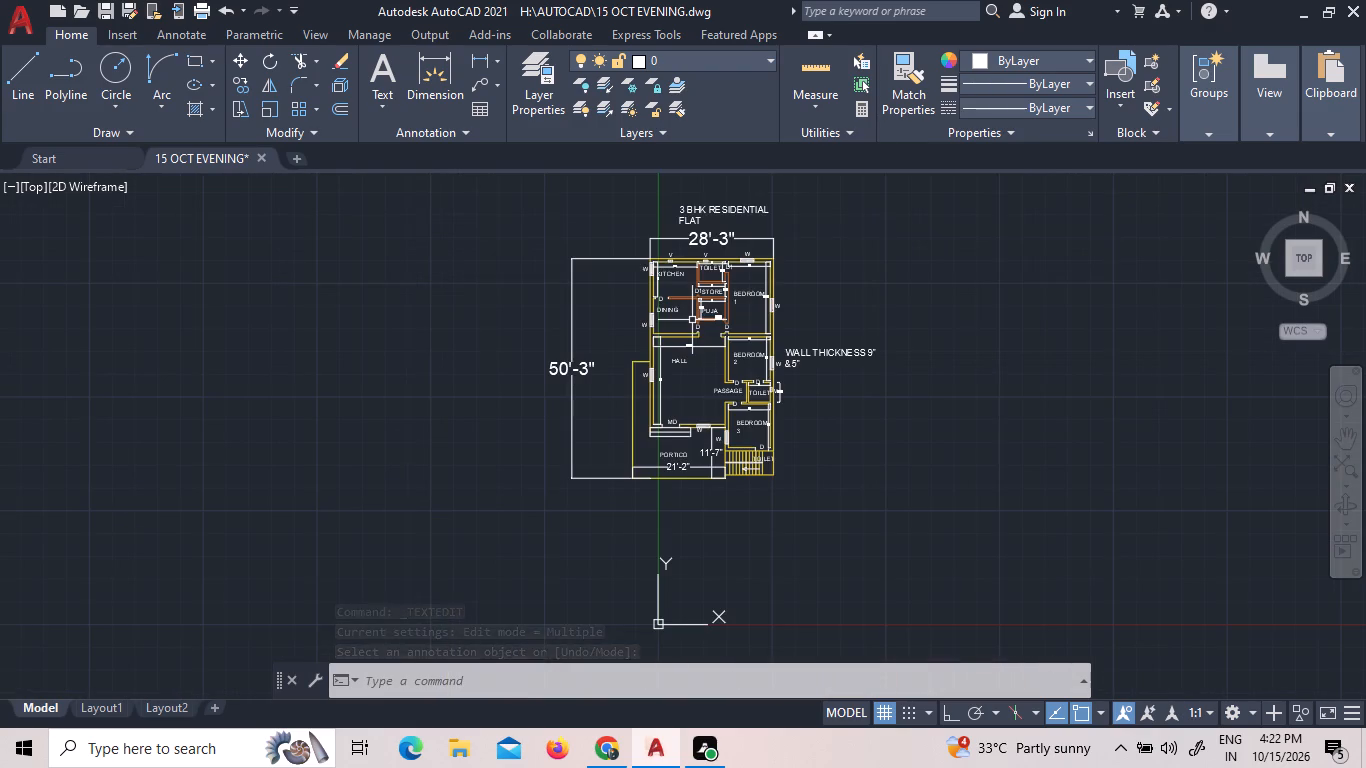
scroll(791, 230, "up", 2)
scroll(788, 254, "down", 1)
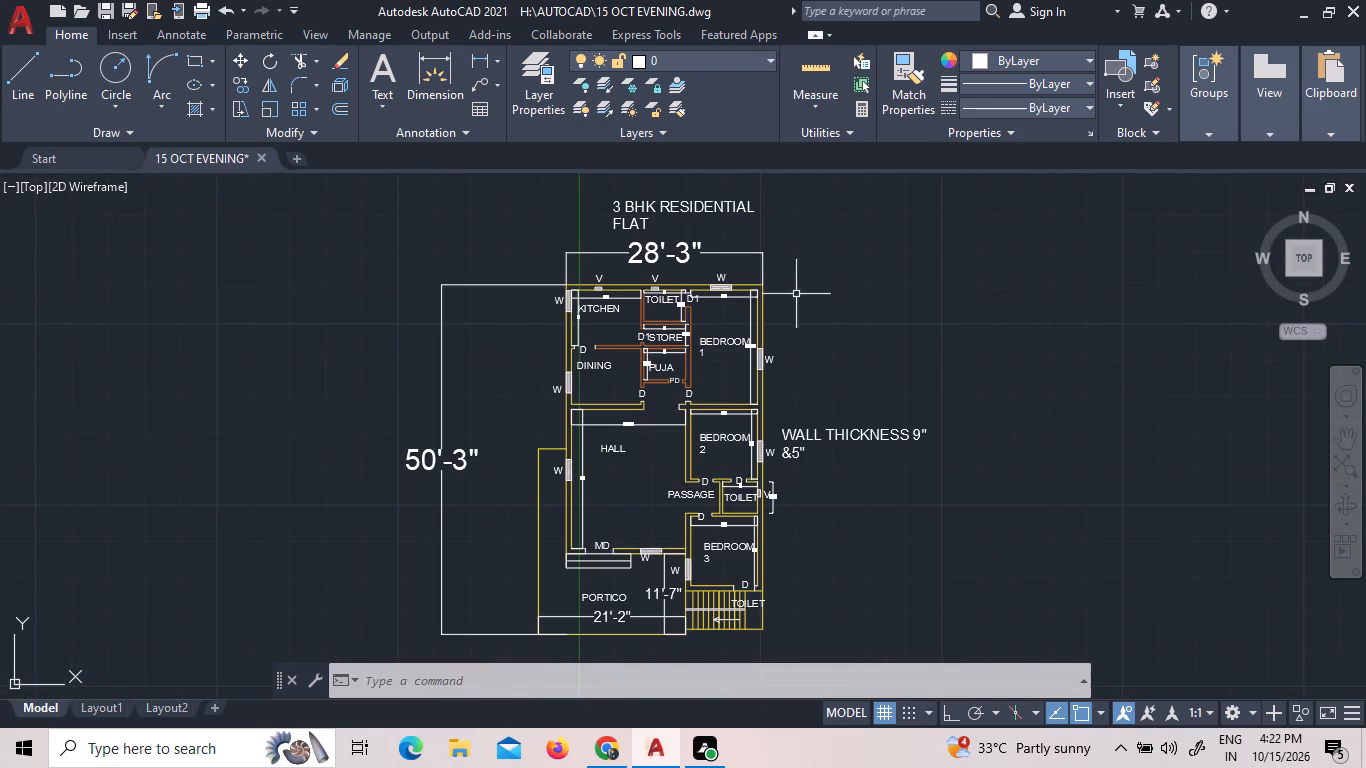
scroll(805, 325, "up", 1)
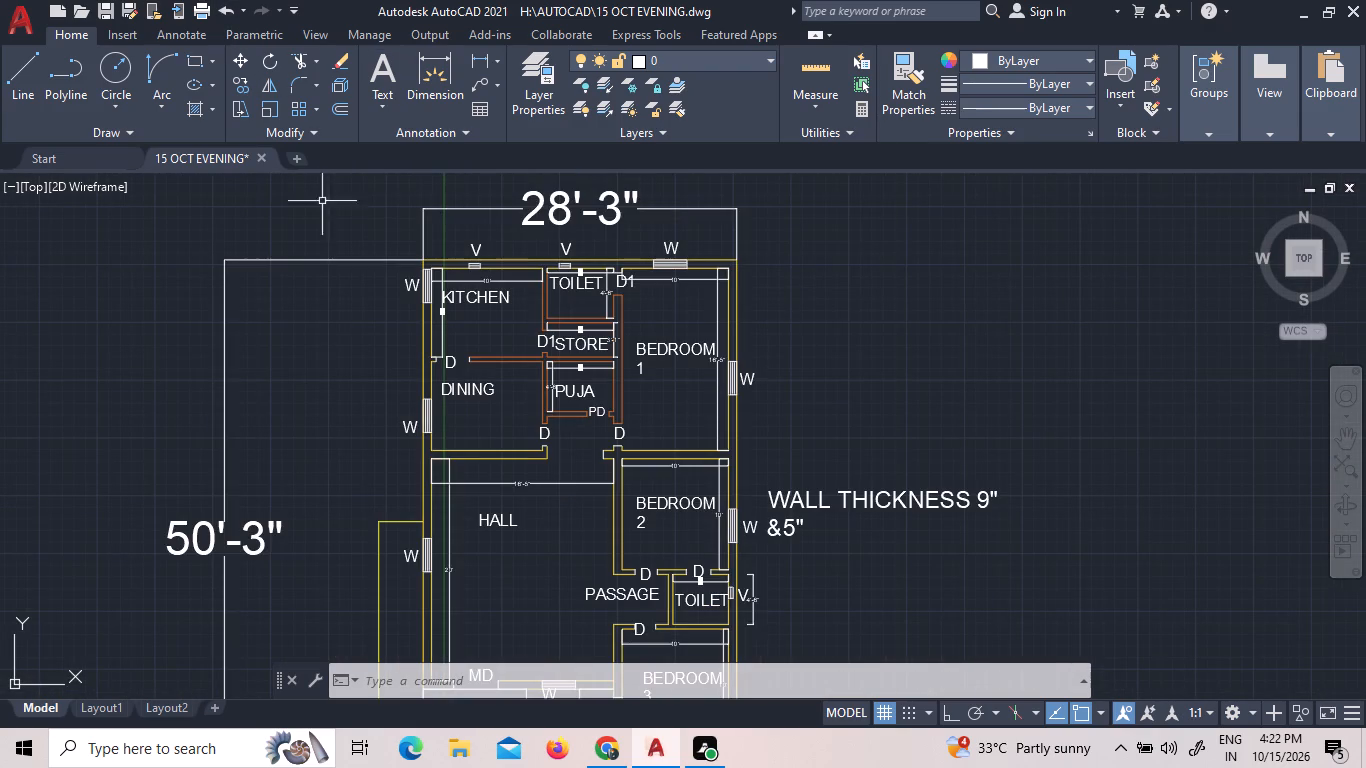
scroll(493, 386, "up", 2)
scroll(500, 420, "down", 1)
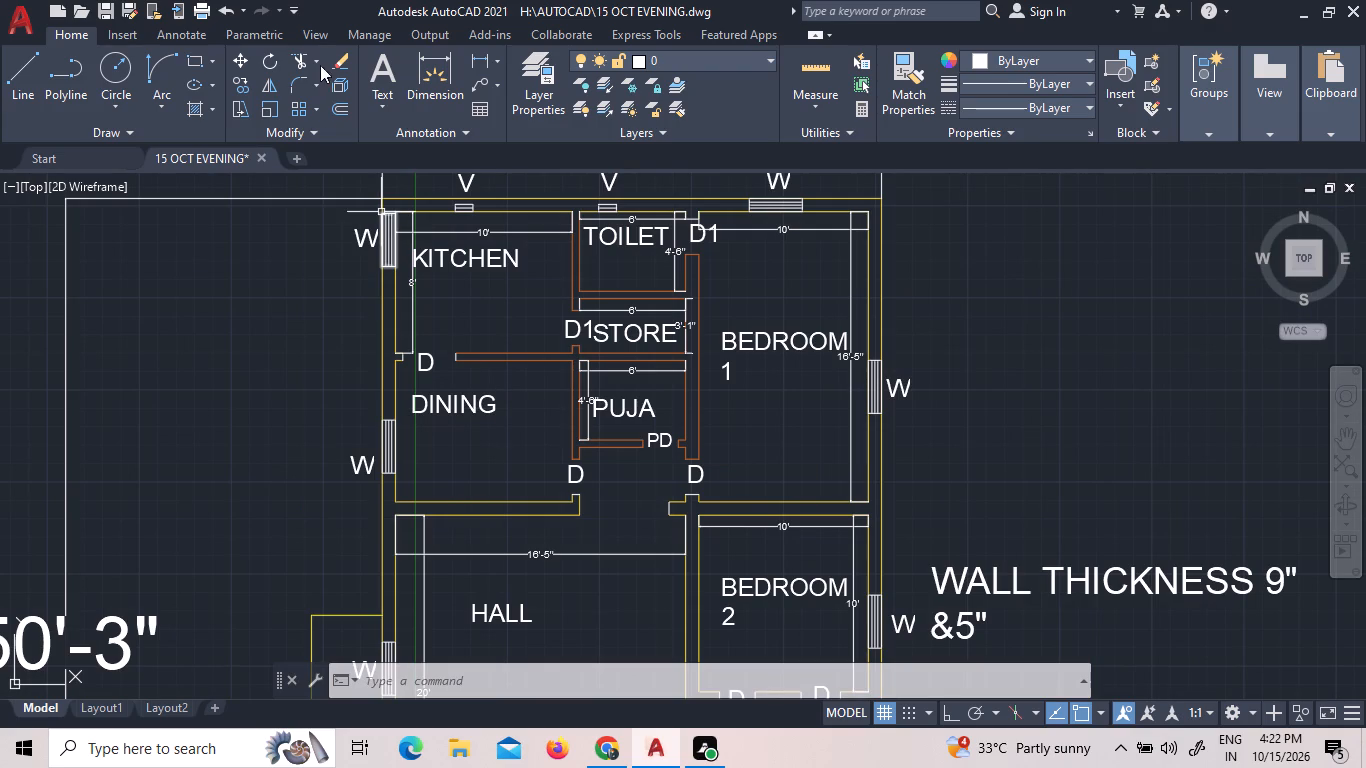
Save the drawing as 15 OCT EVENING in the AUTOCAD folder, over the existing file.
left_click(132, 9)
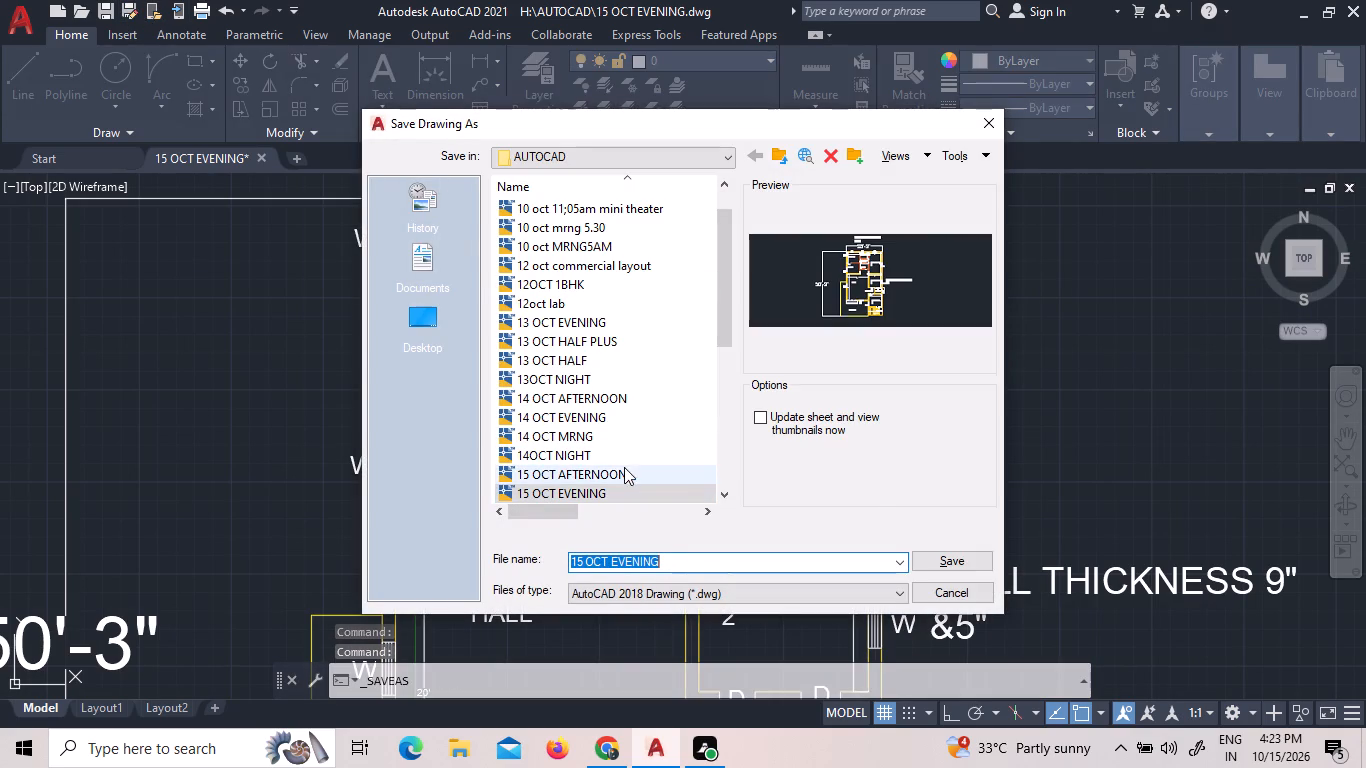
left_click(940, 561)
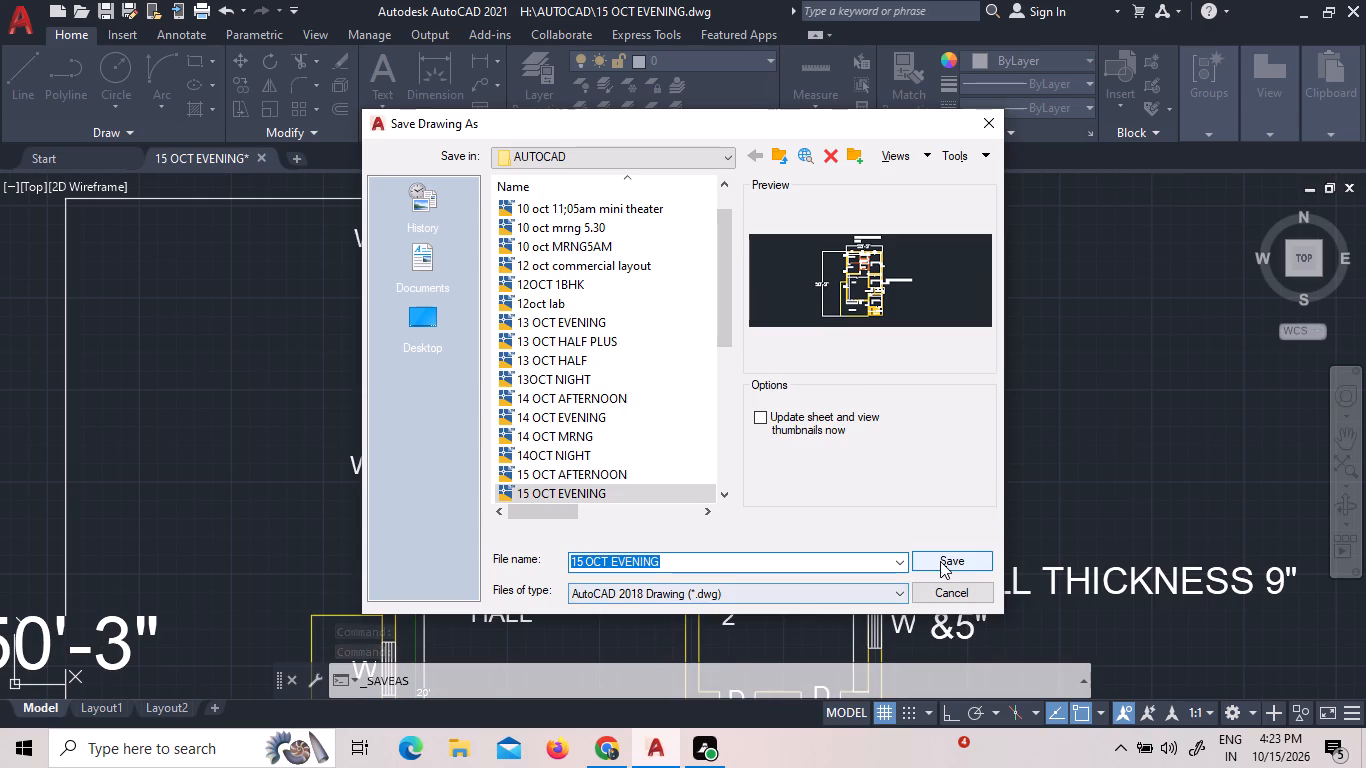
left_click(640, 418)
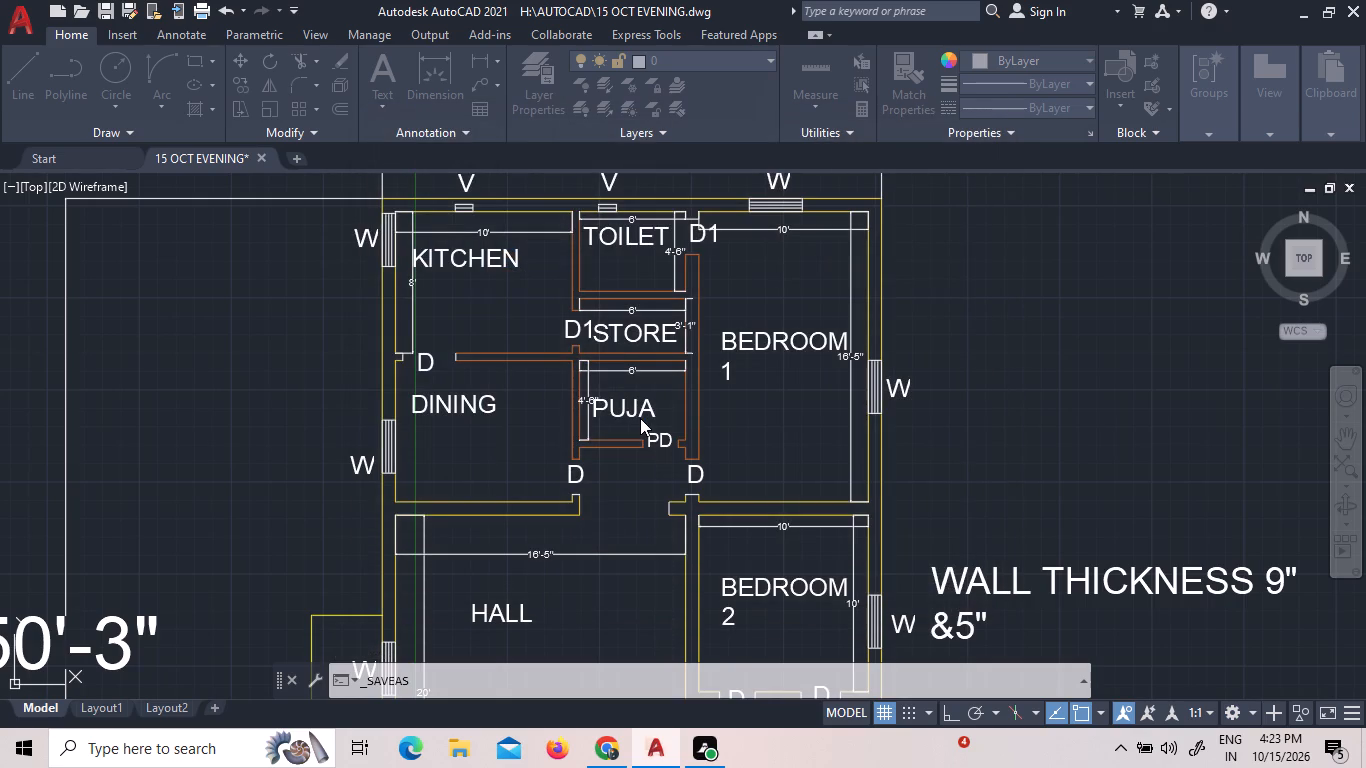